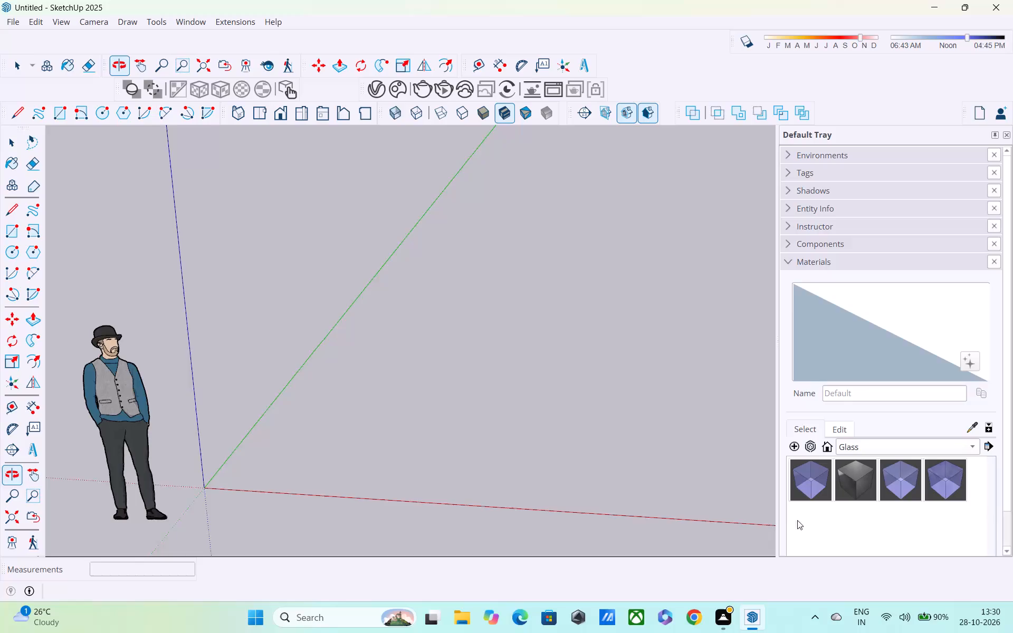
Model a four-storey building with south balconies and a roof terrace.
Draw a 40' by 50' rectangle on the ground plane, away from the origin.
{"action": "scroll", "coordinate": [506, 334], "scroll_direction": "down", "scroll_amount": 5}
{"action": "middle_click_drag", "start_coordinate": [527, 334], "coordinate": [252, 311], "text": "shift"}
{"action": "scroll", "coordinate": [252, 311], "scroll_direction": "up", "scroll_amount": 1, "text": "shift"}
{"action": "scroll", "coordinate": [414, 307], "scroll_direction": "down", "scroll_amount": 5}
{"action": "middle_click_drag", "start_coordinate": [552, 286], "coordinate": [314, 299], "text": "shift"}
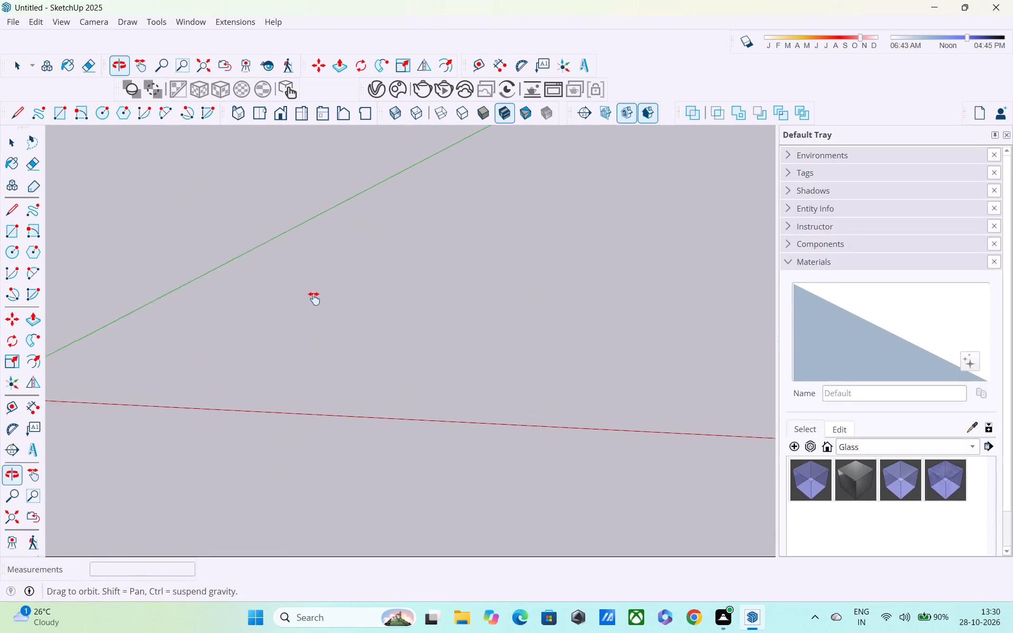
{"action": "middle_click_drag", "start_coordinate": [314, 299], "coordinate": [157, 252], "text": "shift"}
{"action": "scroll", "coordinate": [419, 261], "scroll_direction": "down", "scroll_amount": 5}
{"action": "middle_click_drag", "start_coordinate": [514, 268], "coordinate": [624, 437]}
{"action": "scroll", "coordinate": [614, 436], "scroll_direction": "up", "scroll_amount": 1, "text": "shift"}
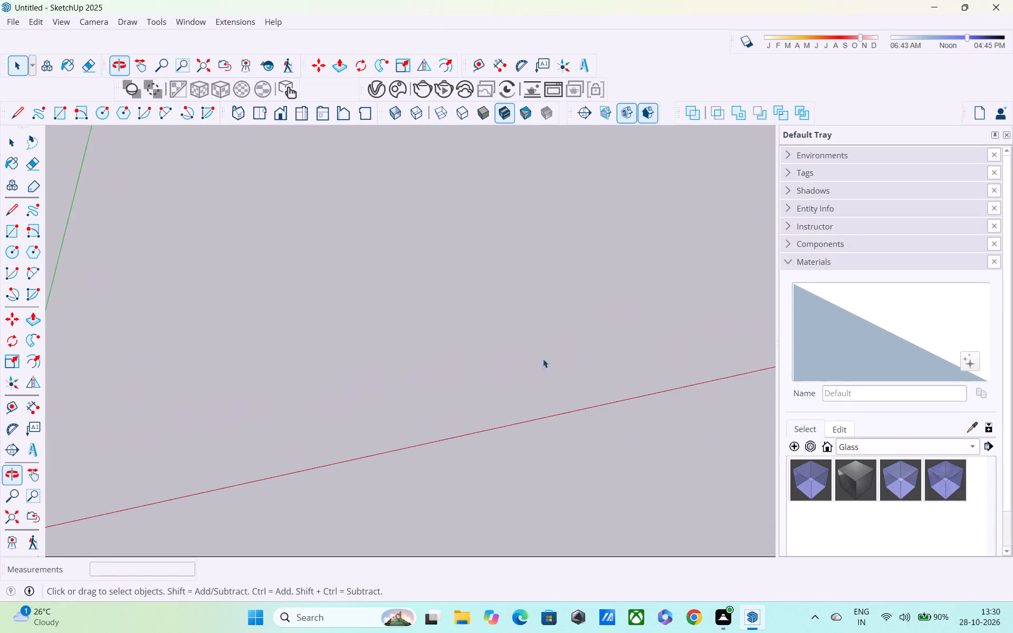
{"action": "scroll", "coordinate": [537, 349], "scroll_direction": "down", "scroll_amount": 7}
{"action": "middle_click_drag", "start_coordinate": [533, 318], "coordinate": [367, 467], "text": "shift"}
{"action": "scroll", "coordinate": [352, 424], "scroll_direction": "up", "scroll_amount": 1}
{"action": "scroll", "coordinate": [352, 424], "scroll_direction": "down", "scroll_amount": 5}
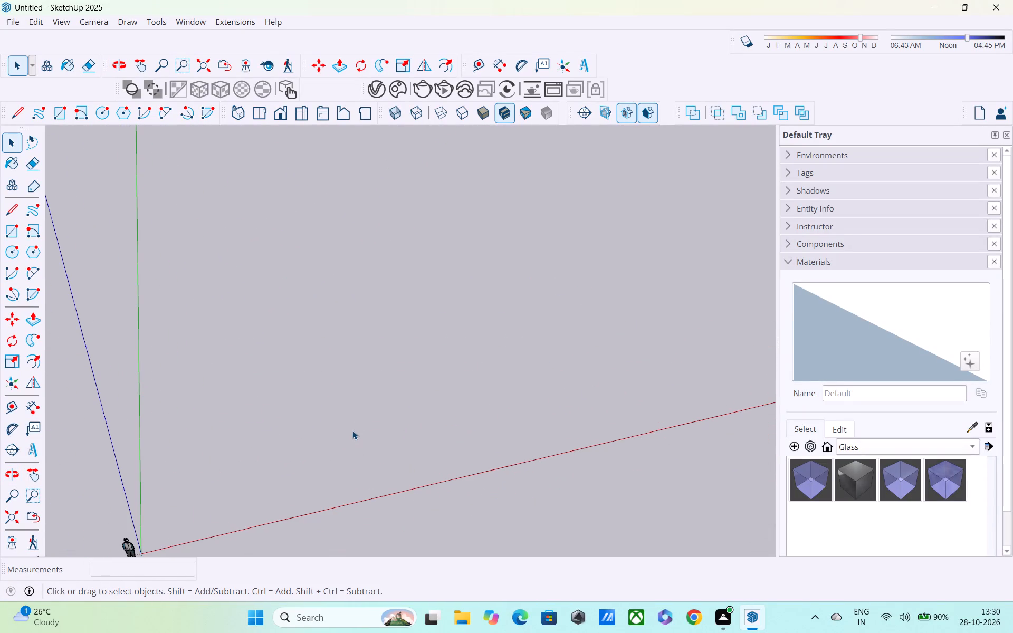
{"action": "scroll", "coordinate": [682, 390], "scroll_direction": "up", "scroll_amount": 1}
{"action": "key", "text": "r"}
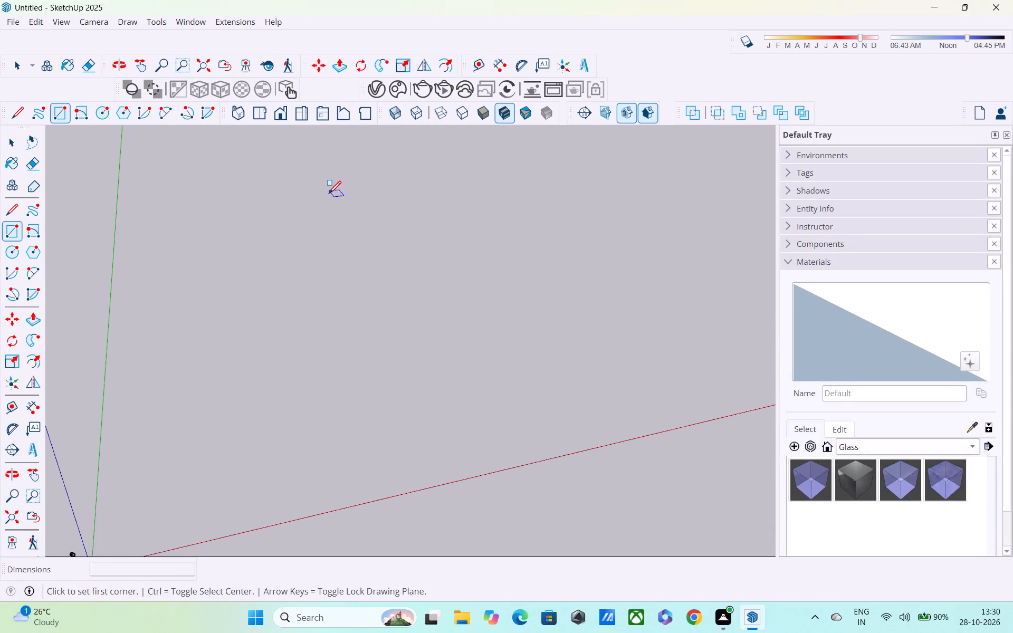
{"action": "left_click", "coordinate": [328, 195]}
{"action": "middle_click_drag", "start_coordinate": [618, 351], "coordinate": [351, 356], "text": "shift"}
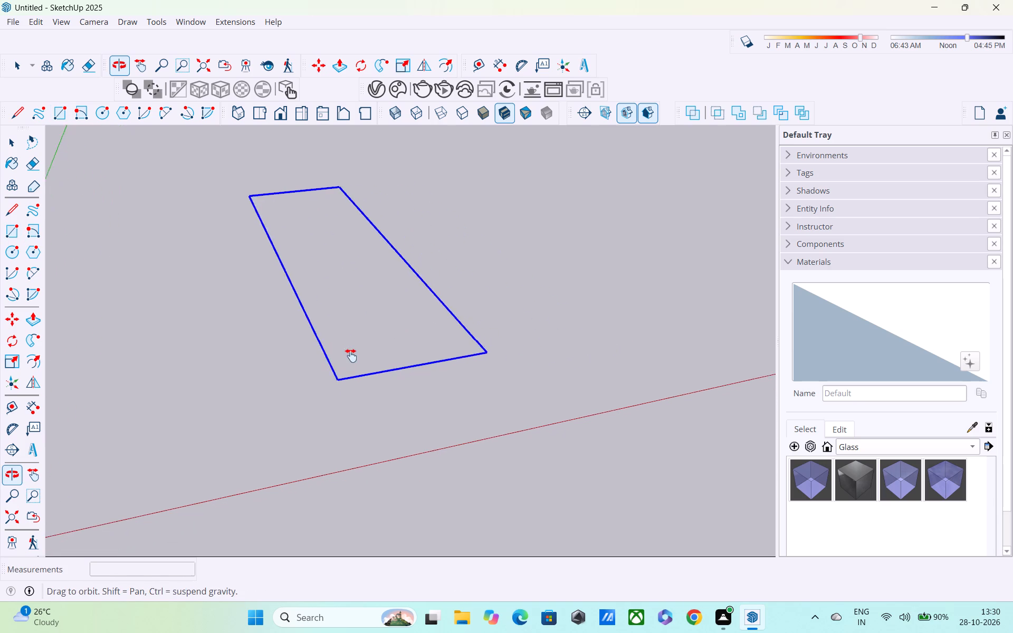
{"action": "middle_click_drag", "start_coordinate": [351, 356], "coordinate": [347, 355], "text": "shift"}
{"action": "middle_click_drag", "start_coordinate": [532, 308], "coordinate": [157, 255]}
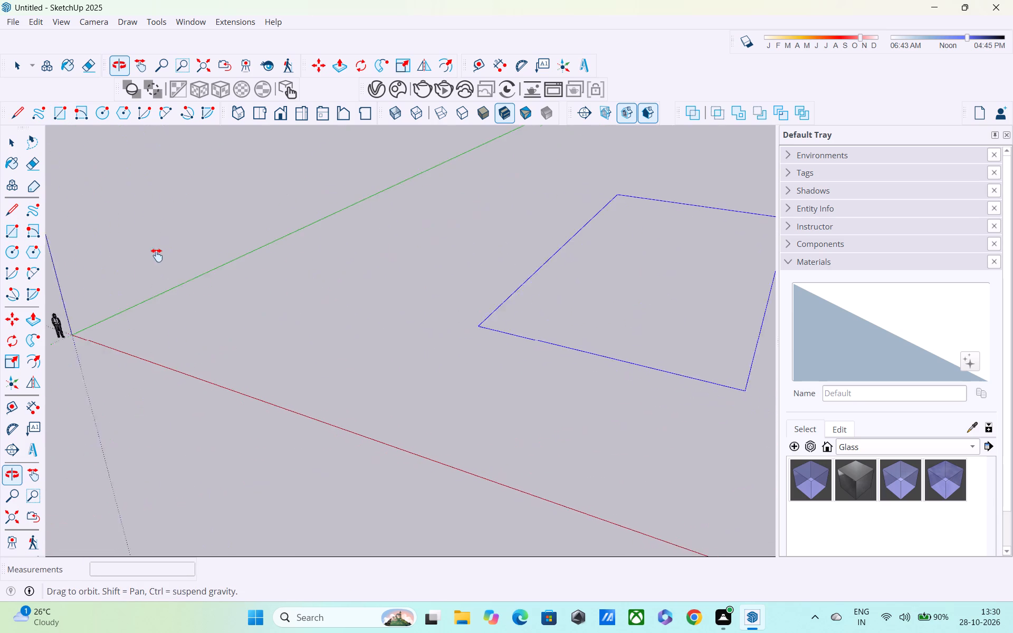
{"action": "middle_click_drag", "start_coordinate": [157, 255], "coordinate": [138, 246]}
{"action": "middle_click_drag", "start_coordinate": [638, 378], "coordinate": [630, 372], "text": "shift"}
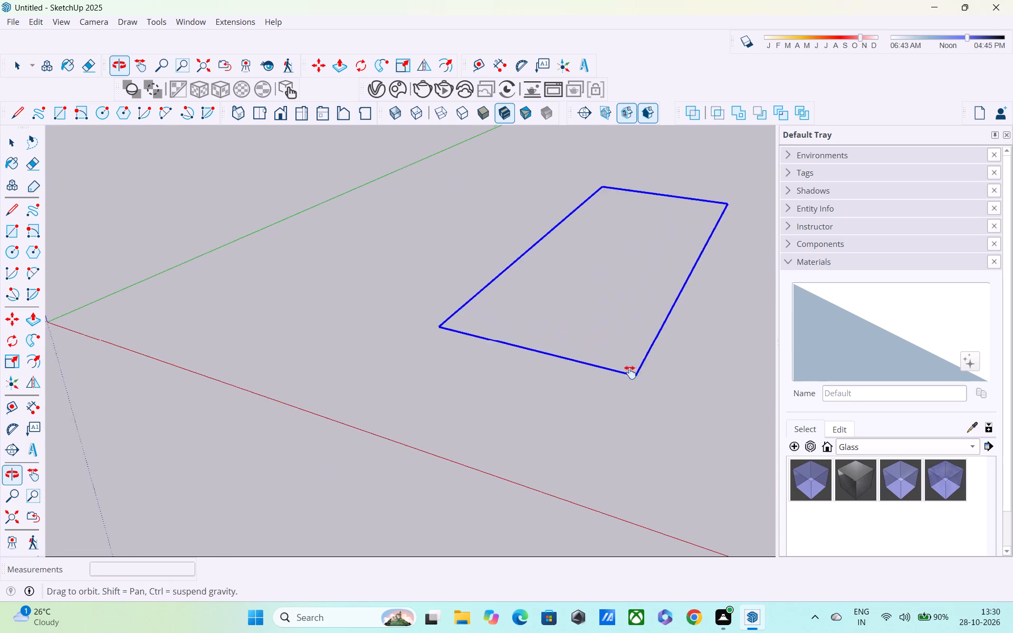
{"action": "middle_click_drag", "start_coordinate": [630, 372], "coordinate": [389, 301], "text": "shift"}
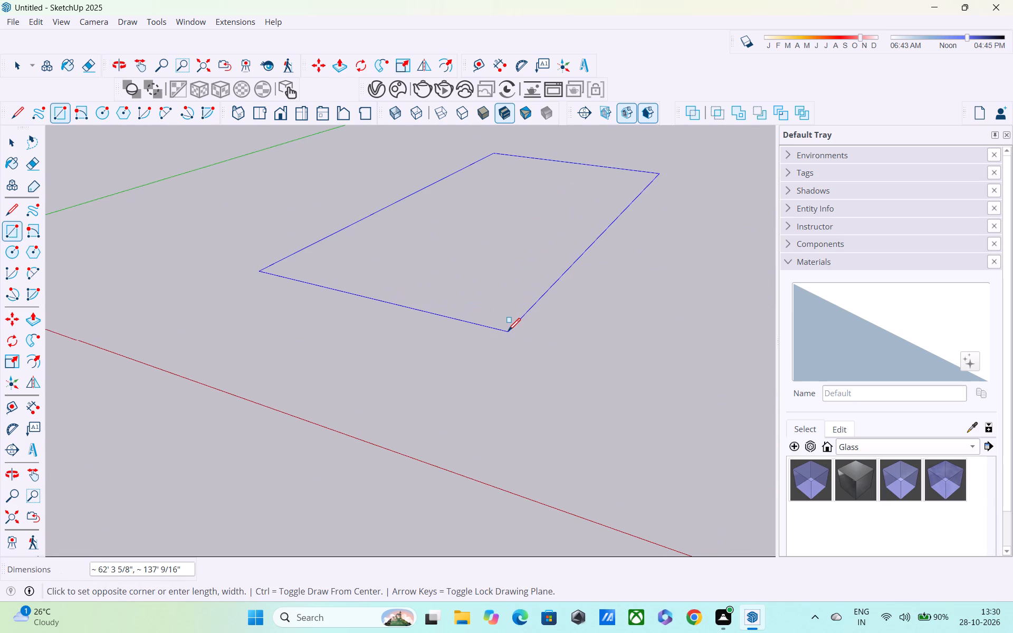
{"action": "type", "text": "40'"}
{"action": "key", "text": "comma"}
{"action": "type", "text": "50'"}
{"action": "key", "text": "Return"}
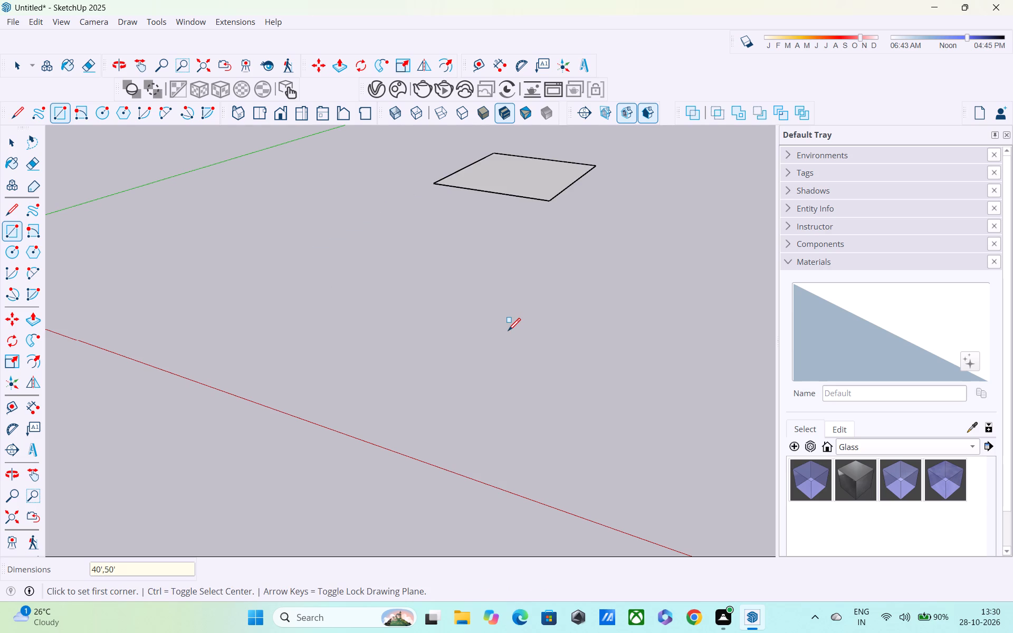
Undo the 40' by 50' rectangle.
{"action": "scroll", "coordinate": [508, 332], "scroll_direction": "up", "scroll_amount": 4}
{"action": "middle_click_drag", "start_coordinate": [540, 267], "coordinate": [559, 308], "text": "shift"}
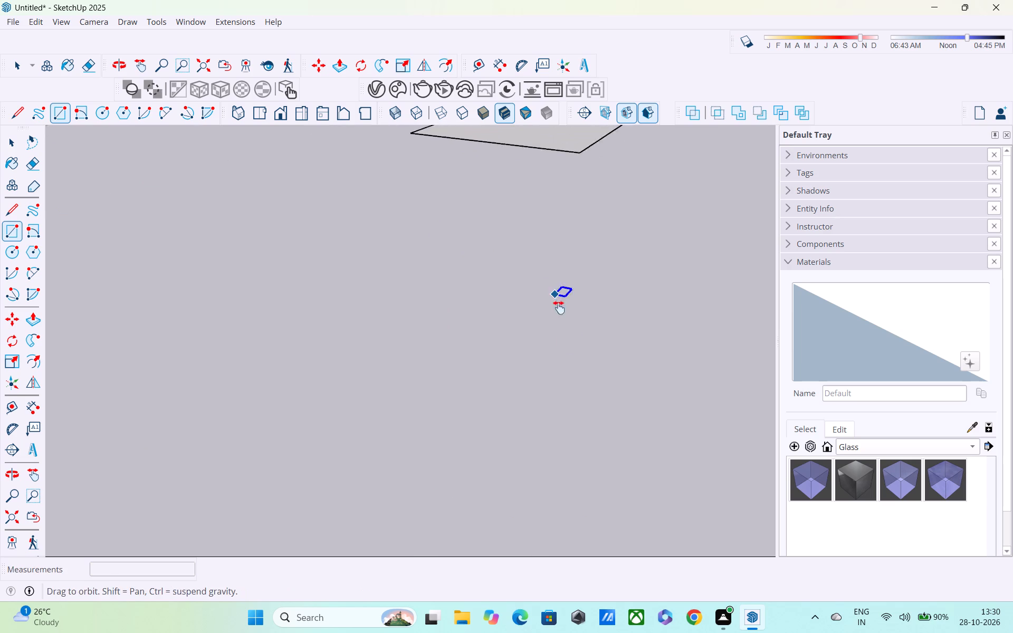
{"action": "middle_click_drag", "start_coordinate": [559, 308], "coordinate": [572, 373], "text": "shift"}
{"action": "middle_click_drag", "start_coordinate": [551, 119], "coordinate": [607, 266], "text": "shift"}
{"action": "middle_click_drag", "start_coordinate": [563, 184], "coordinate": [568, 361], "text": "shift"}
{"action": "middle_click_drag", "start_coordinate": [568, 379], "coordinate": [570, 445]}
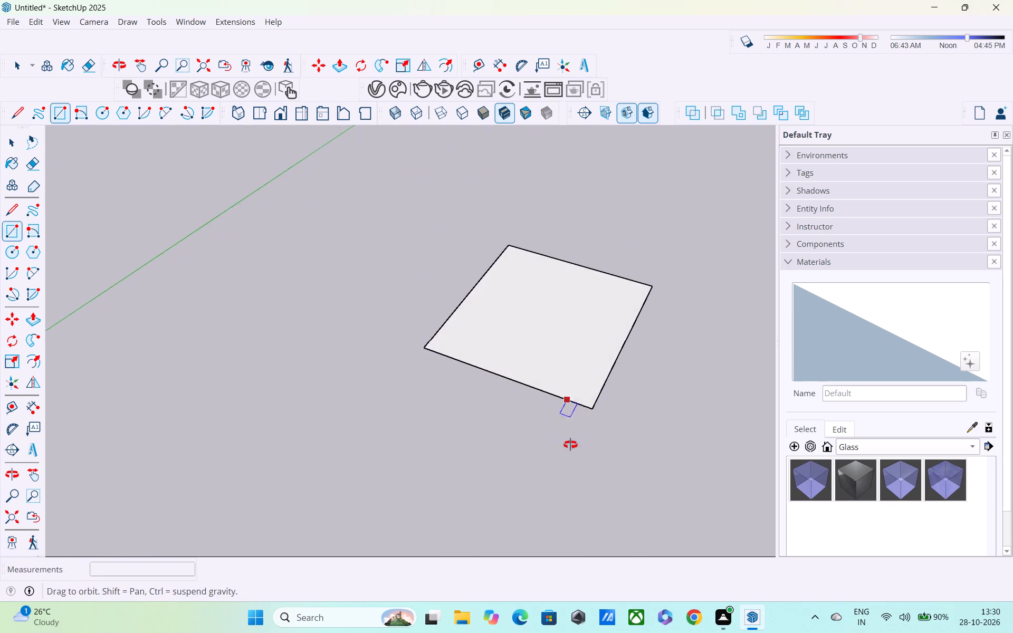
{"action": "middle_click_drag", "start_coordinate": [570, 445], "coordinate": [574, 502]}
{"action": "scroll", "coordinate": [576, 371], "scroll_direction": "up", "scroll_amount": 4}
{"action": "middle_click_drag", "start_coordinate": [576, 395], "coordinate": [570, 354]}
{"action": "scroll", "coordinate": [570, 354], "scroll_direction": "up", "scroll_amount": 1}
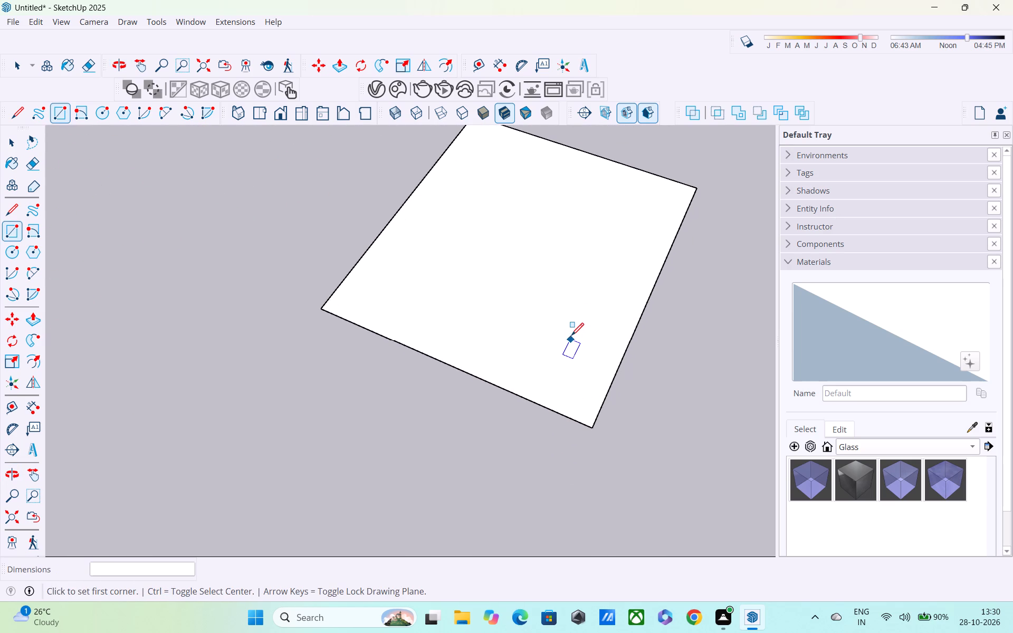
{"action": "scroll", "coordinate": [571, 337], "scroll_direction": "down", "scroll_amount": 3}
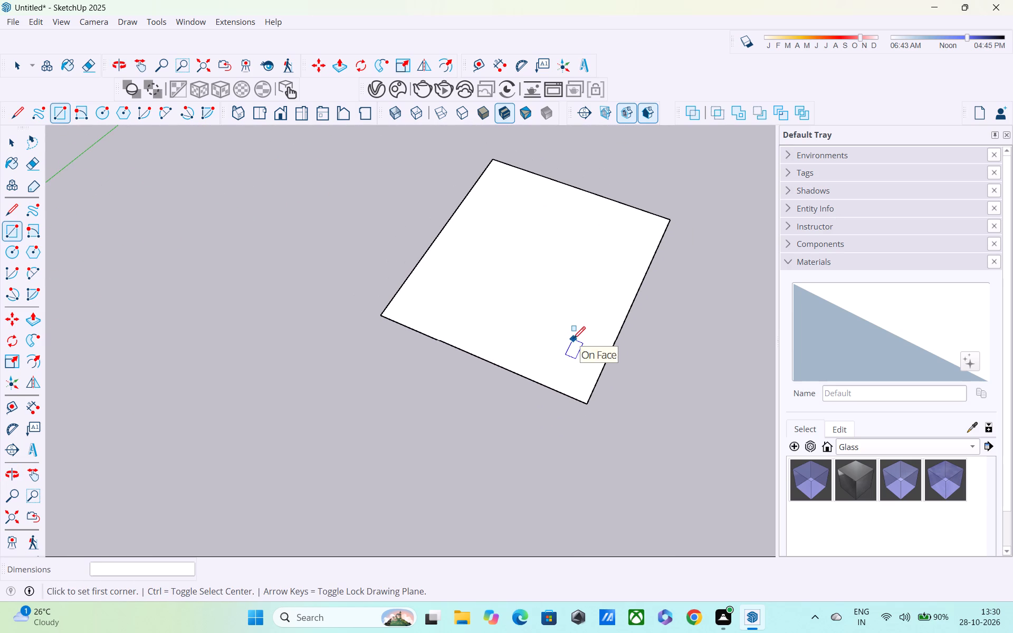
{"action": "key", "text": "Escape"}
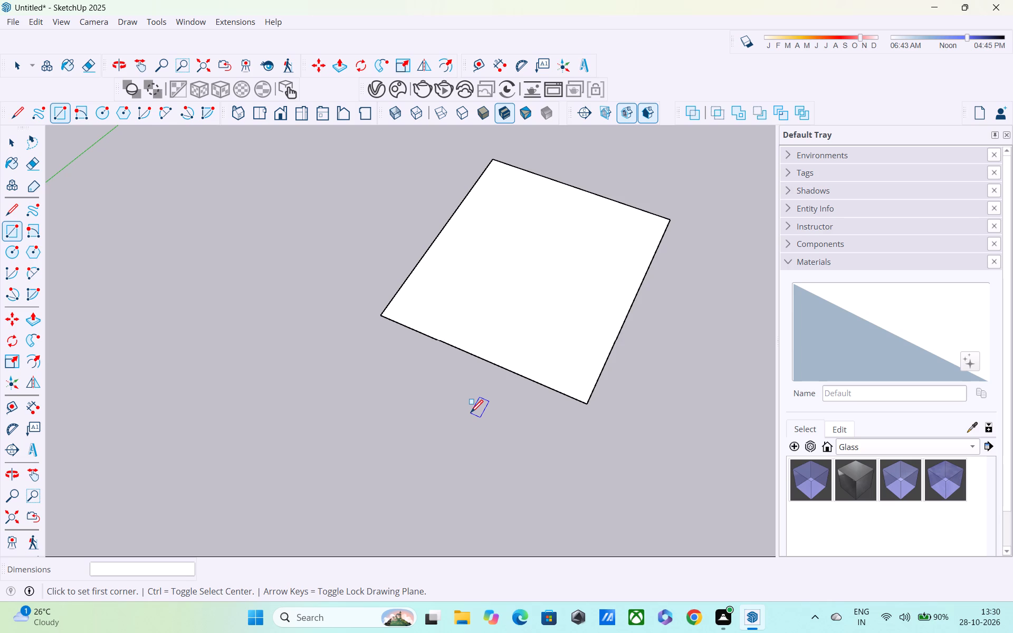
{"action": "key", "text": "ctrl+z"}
Draw a 40' by 60' rectangle on the ground plane as the base outline.
{"action": "left_click", "coordinate": [426, 241]}
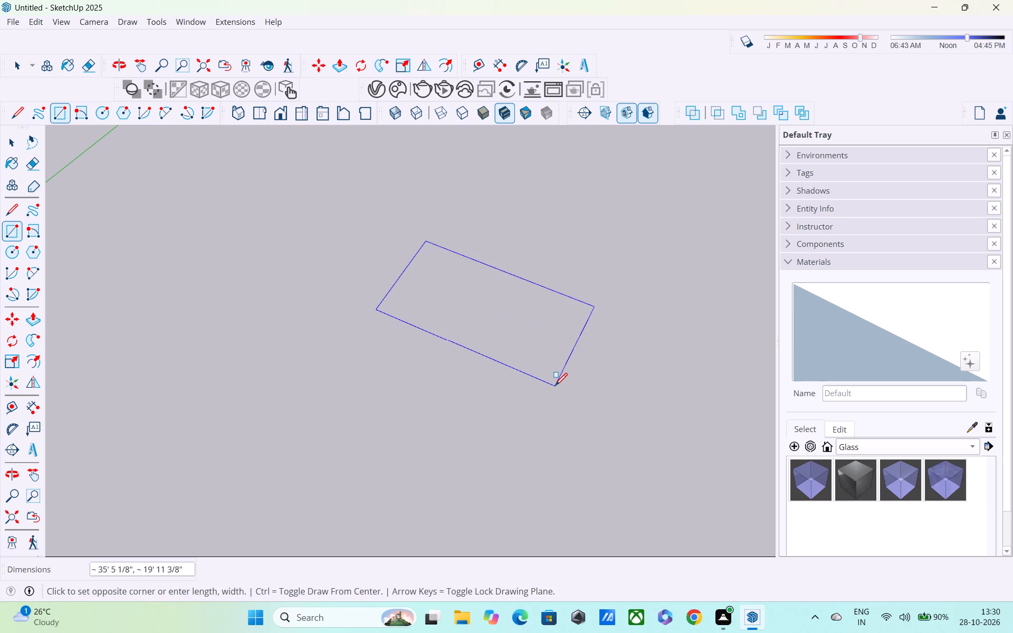
{"action": "key", "text": "4"}
{"action": "type", "text": "0'"}
{"action": "type", "text": ", 5"}
{"action": "key", "text": "BackSpace"}
{"action": "type", "text": "60'"}
{"action": "key", "text": "Return"}
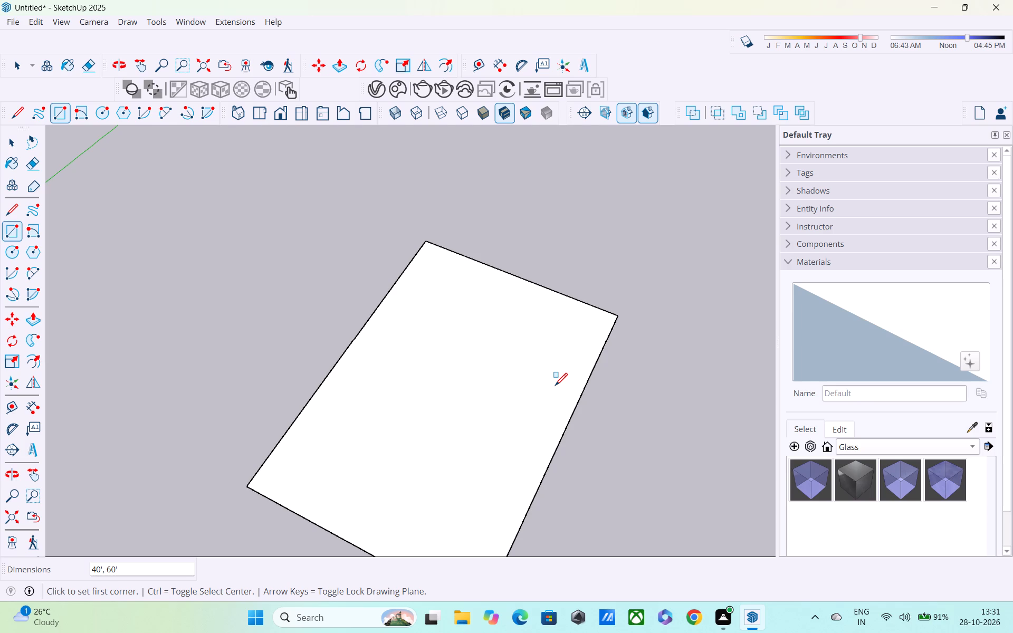
Place a guide line 9" inside the rectangle's long edge farther from the green axis.
{"action": "middle_click_drag", "start_coordinate": [489, 424], "coordinate": [488, 292], "text": "shift"}
{"action": "middle_click_drag", "start_coordinate": [483, 314], "coordinate": [509, 356]}
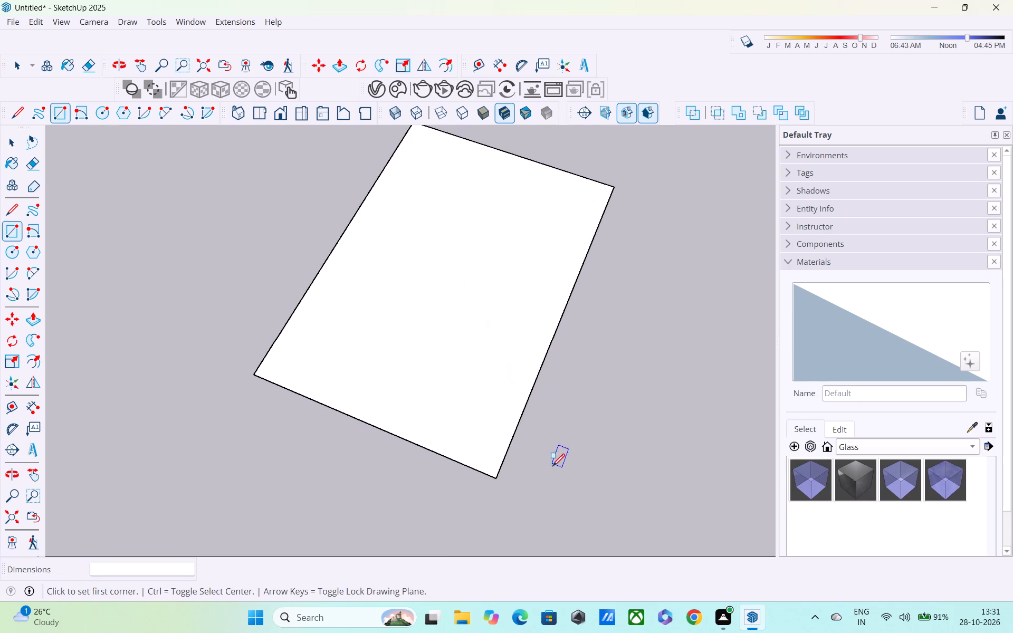
{"action": "key", "text": "t"}
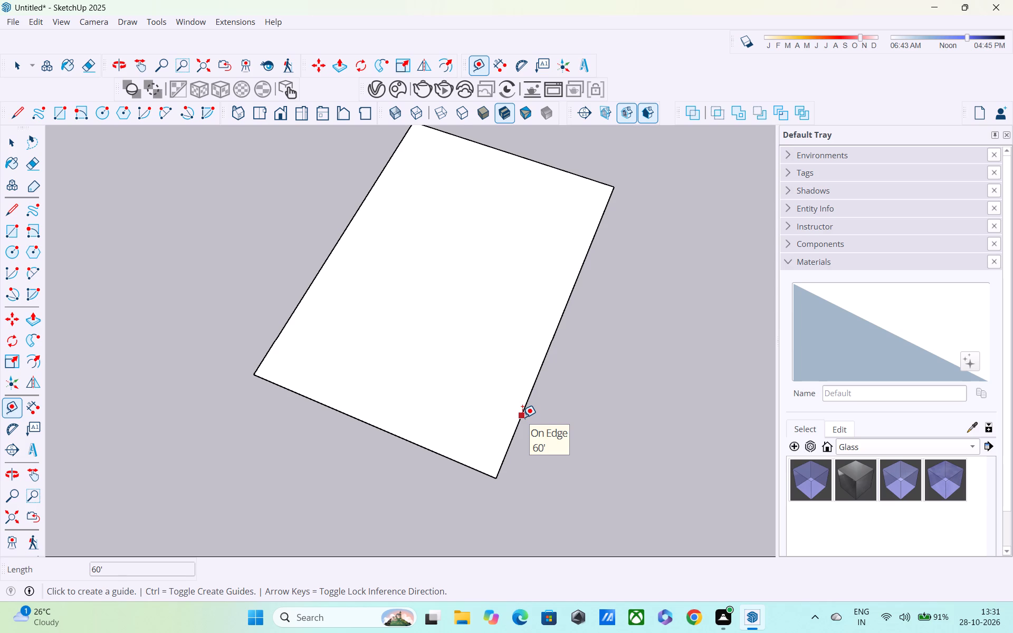
{"action": "left_click", "coordinate": [523, 407]}
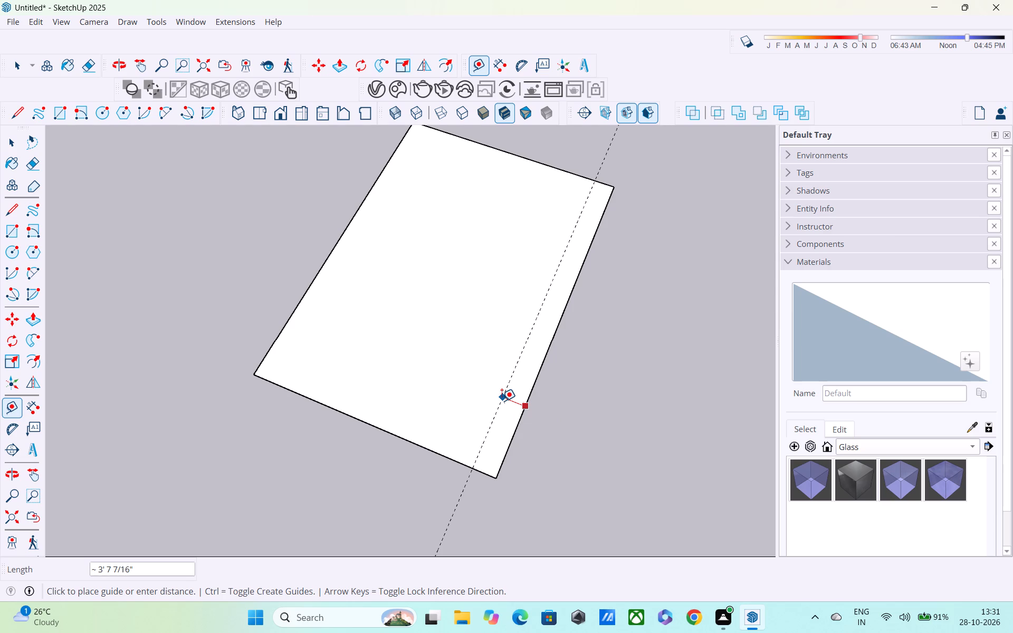
{"action": "type", "text": "9\""}
{"action": "key", "text": "Return"}
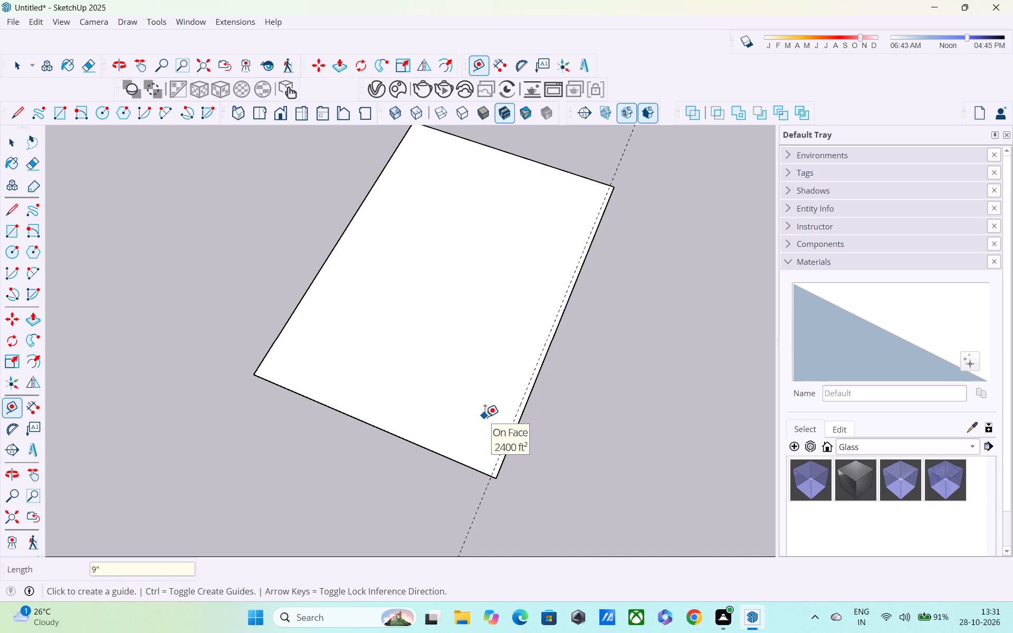
Place a guide line 5' inside the rectangle's front short edge.
{"action": "middle_click_drag", "start_coordinate": [484, 417], "coordinate": [441, 377], "text": "shift"}
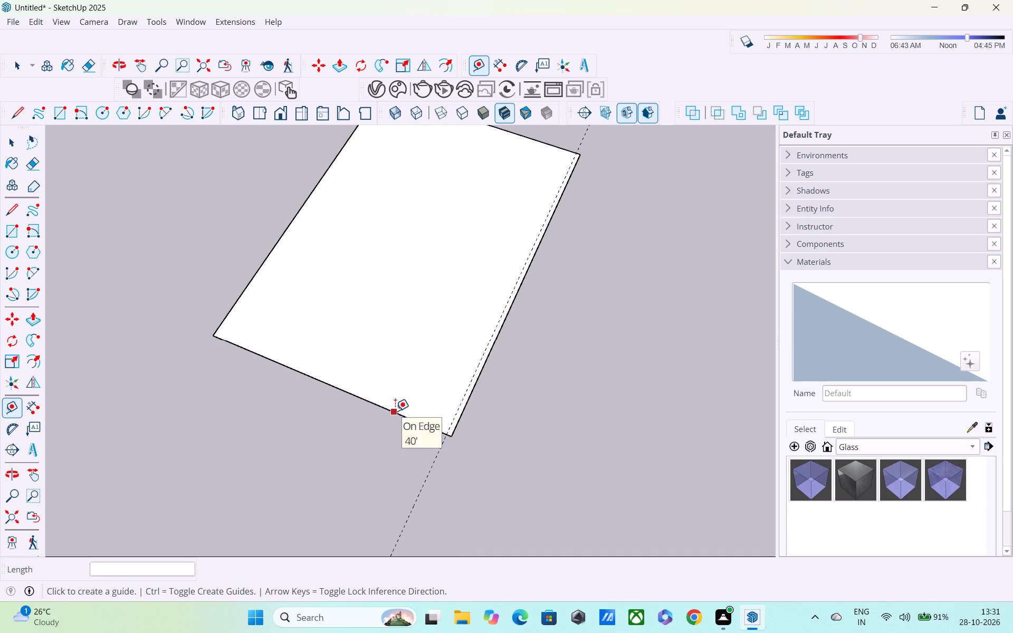
{"action": "left_click", "coordinate": [395, 411]}
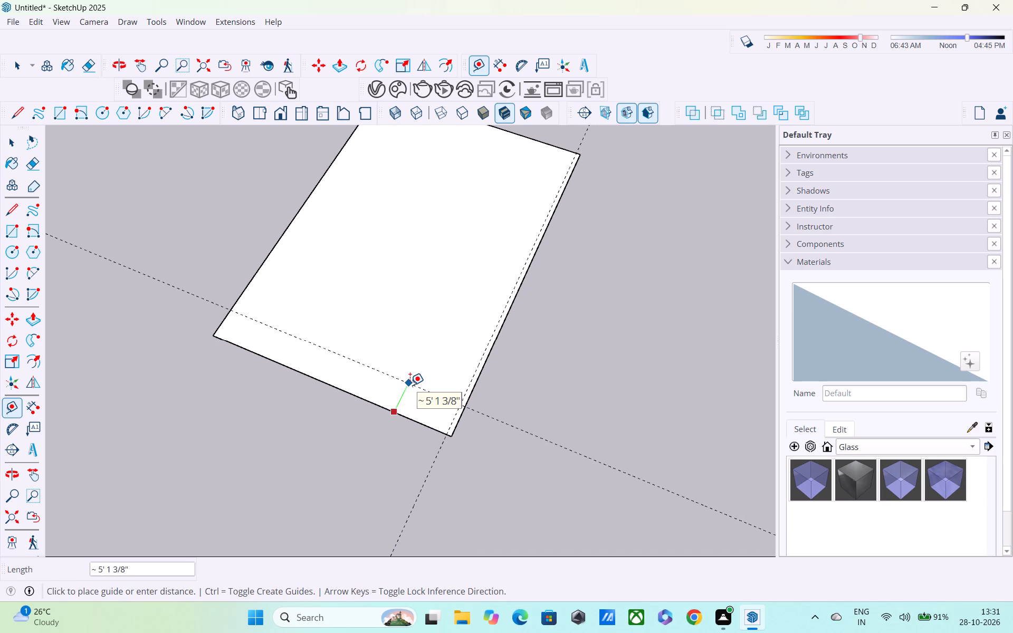
{"action": "type", "text": "5'"}
{"action": "key", "text": "Return"}
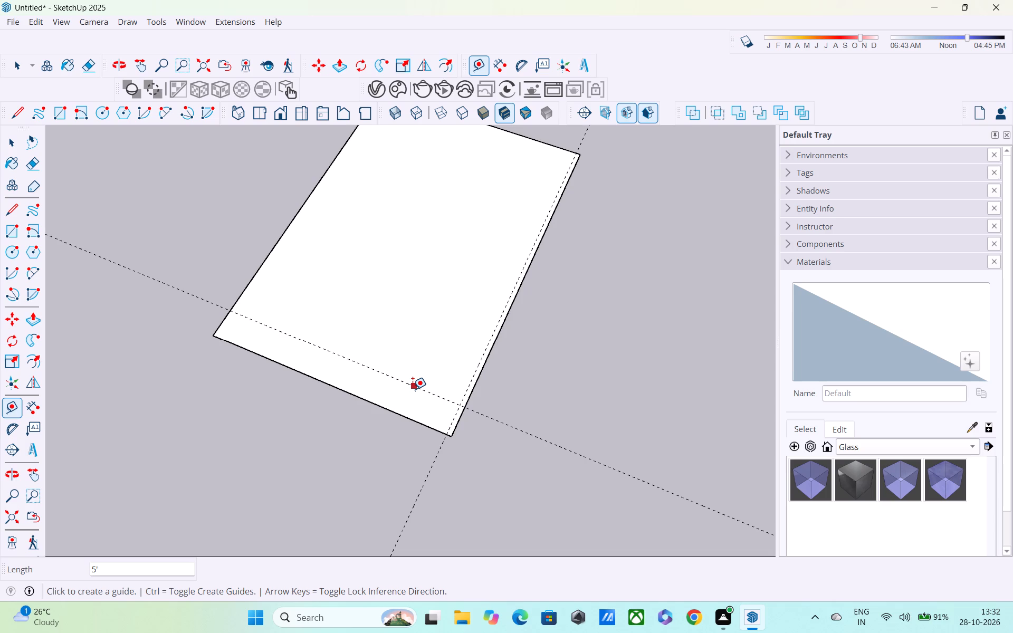
Place a second guide line 9" further inward, parallel to the guide beside the long edge.
{"action": "middle_click_drag", "start_coordinate": [489, 373], "coordinate": [454, 417], "text": "shift"}
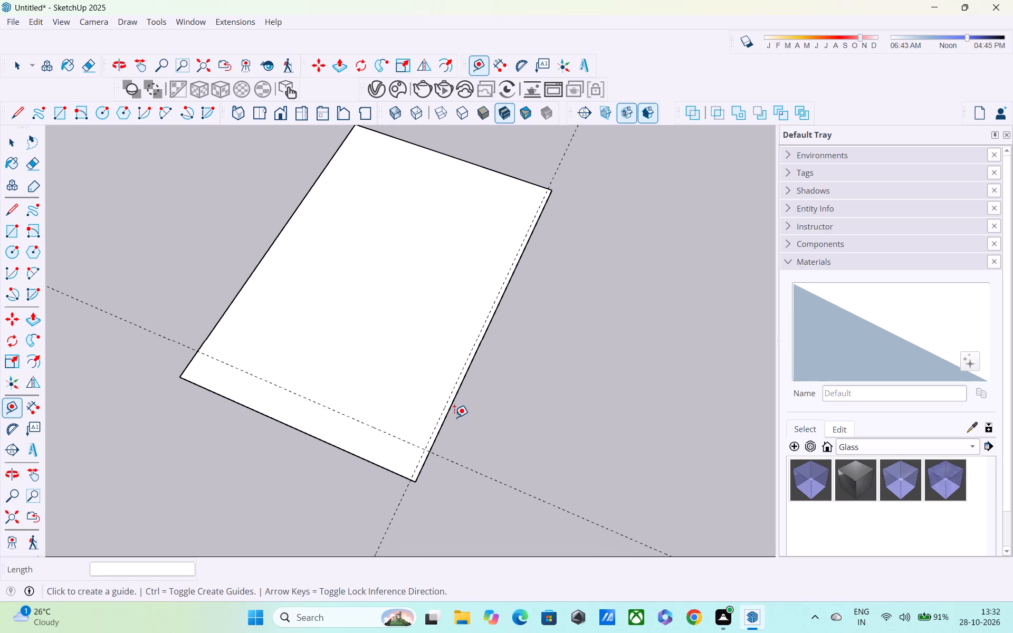
{"action": "left_click", "coordinate": [456, 381]}
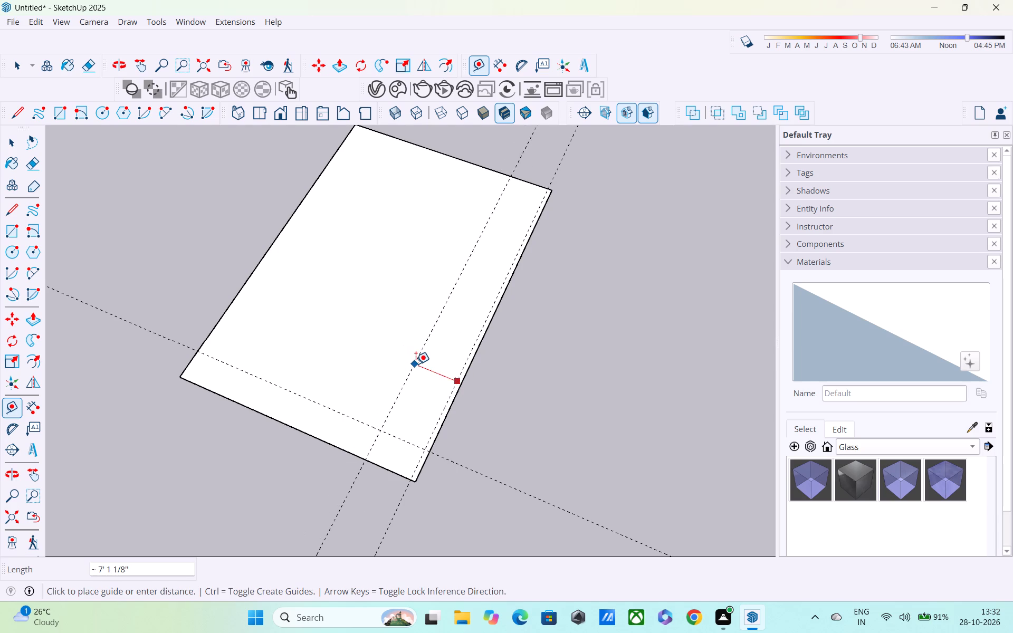
{"action": "type", "text": "9\""}
{"action": "key", "text": "Return"}
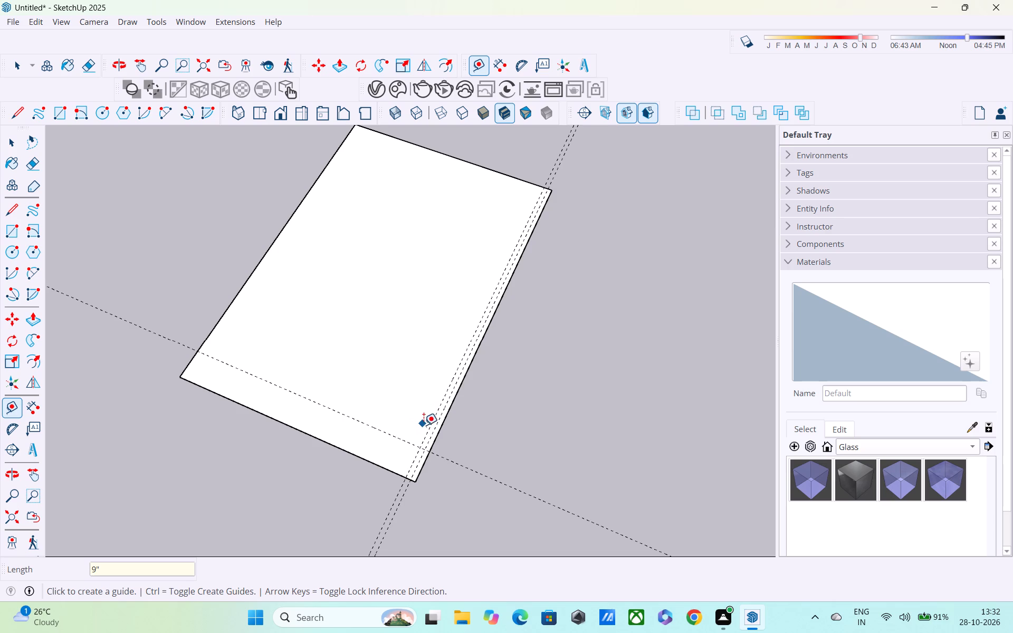
Place a guide line 9" further inward from the guide parallel to the front short edge.
{"action": "left_click", "coordinate": [398, 436]}
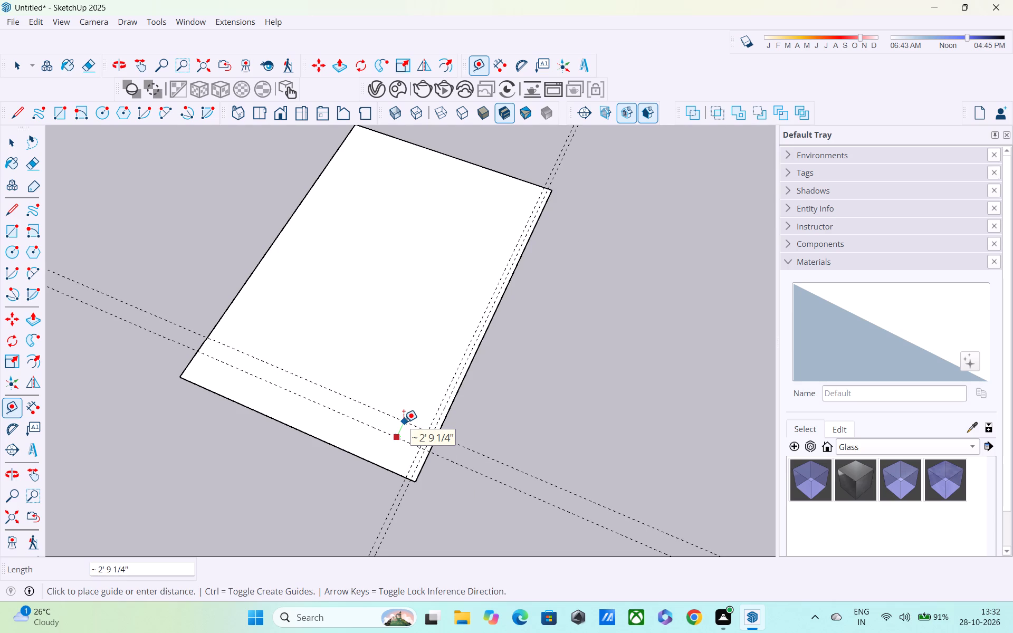
{"action": "type", "text": "9\""}
{"action": "key", "text": "Return"}
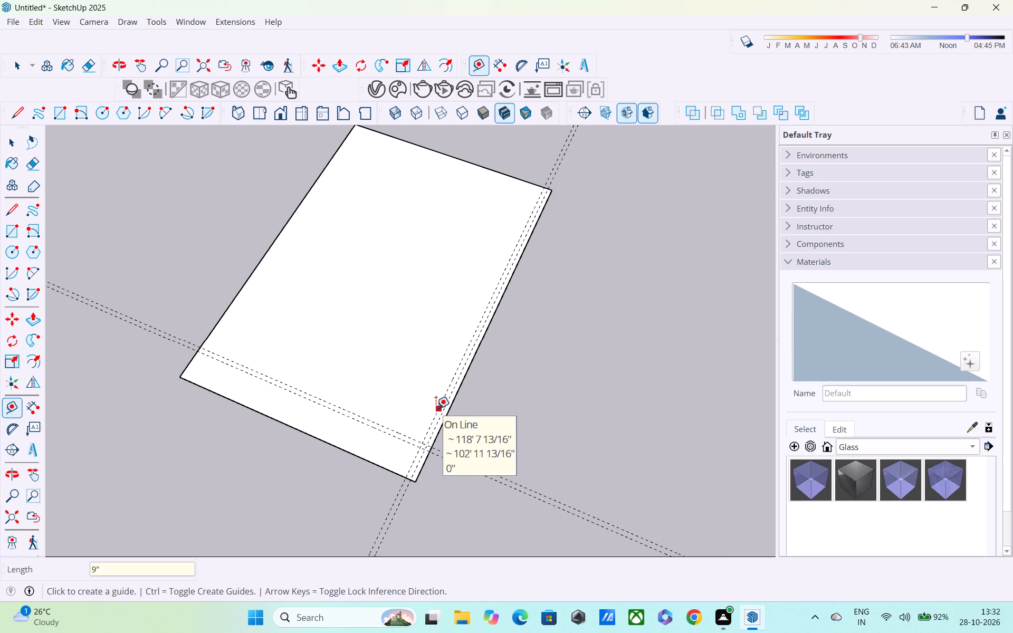
Place a guide line 15' inward from the inner guide beside the long edge farther from the green axis.
{"action": "left_click", "coordinate": [436, 408]}
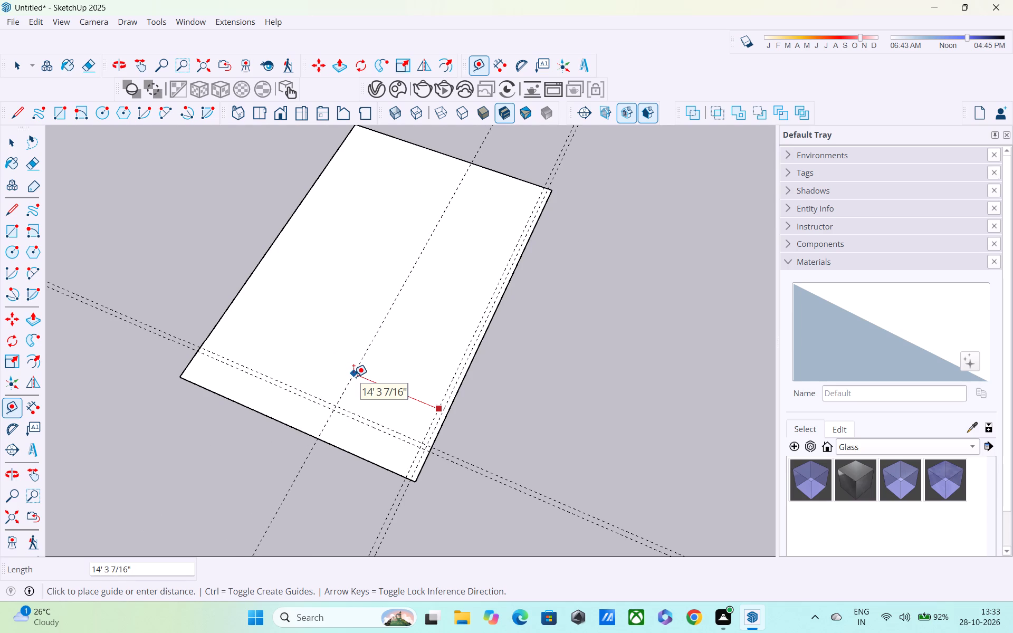
{"action": "type", "text": "15'"}
{"action": "key", "text": "Return"}
Place a guide line 9" further inward from the lengthwise guide that crosses the middle of the rectangle.
{"action": "middle_click_drag", "start_coordinate": [361, 384], "coordinate": [364, 242]}
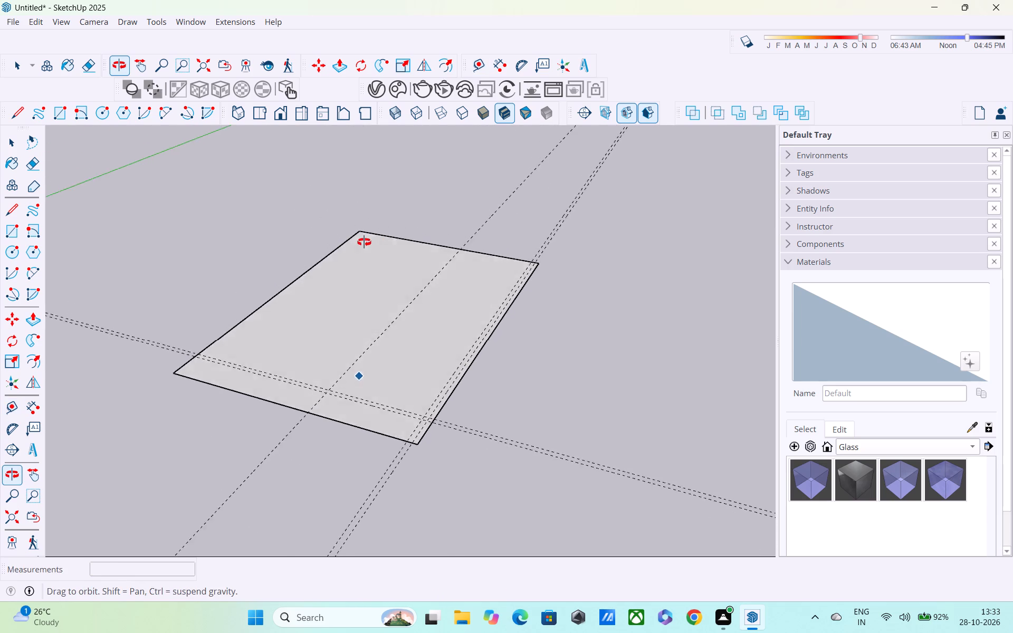
{"action": "middle_click_drag", "start_coordinate": [364, 242], "coordinate": [367, 247]}
{"action": "middle_click_drag", "start_coordinate": [378, 356], "coordinate": [429, 399]}
{"action": "scroll", "coordinate": [396, 376], "scroll_direction": "up", "scroll_amount": 3}
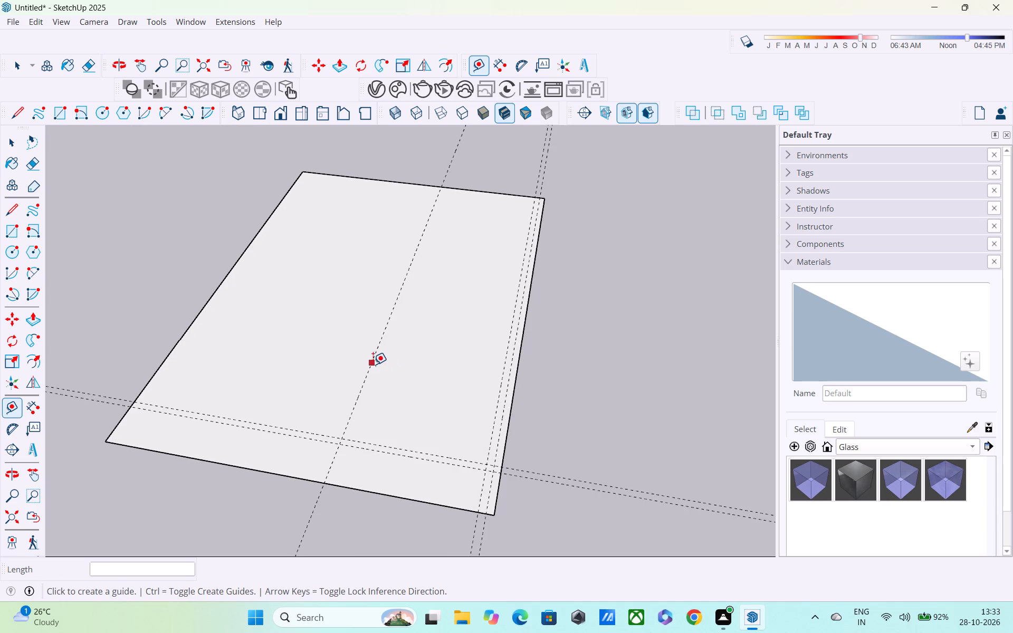
{"action": "left_click", "coordinate": [372, 364]}
{"action": "type", "text": "9\""}
{"action": "key", "text": "Return"}
Place a guide line 7' further inward from the inner guide parallel to the front short edge.
{"action": "scroll", "coordinate": [343, 367], "scroll_direction": "down", "scroll_amount": 3}
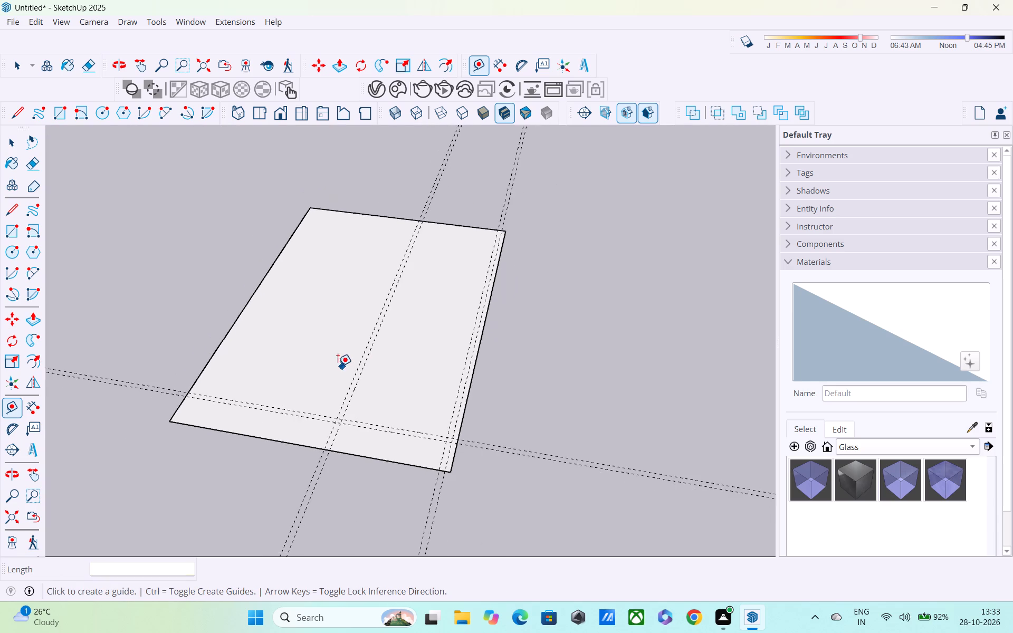
{"action": "middle_click_drag", "start_coordinate": [326, 368], "coordinate": [333, 426]}
{"action": "scroll", "coordinate": [272, 392], "scroll_direction": "down", "scroll_amount": 3}
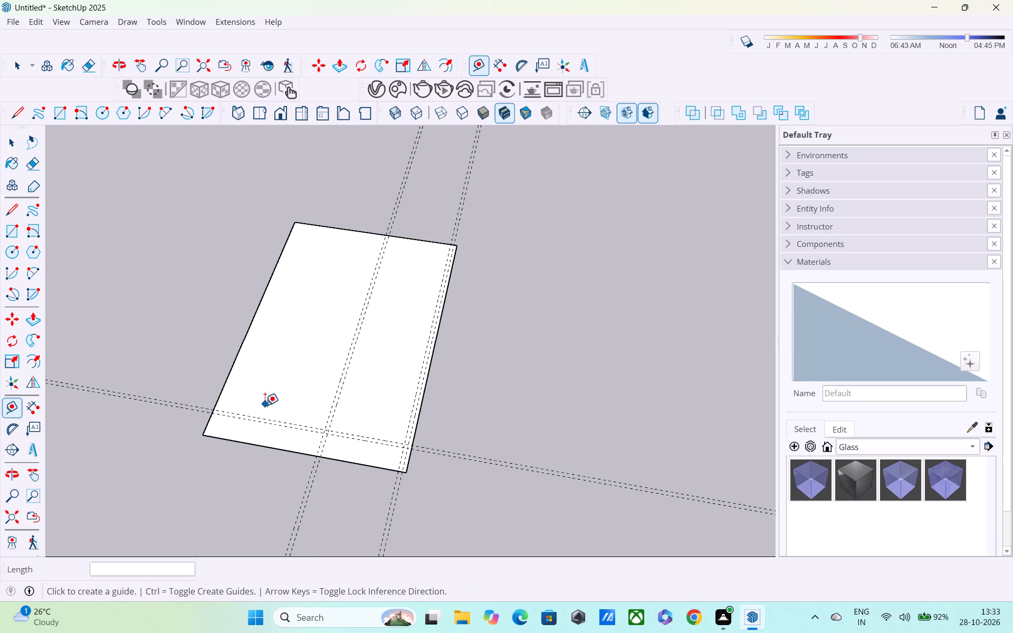
{"action": "middle_click_drag", "start_coordinate": [264, 406], "coordinate": [316, 407]}
{"action": "scroll", "coordinate": [307, 401], "scroll_direction": "down", "scroll_amount": 2}
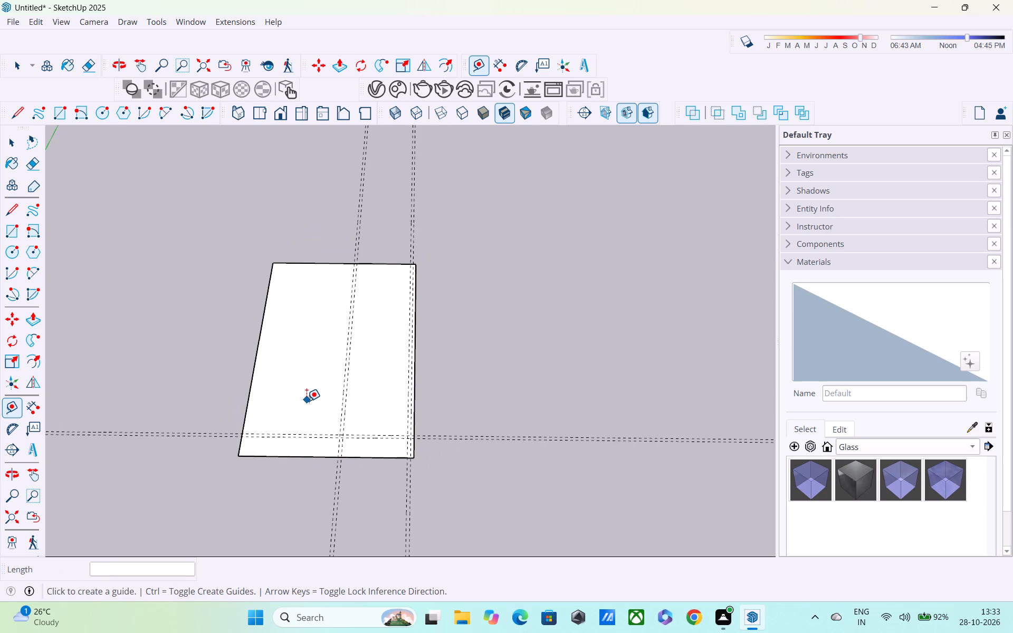
{"action": "middle_click_drag", "start_coordinate": [327, 415], "coordinate": [190, 408]}
{"action": "scroll", "coordinate": [385, 412], "scroll_direction": "up", "scroll_amount": 3}
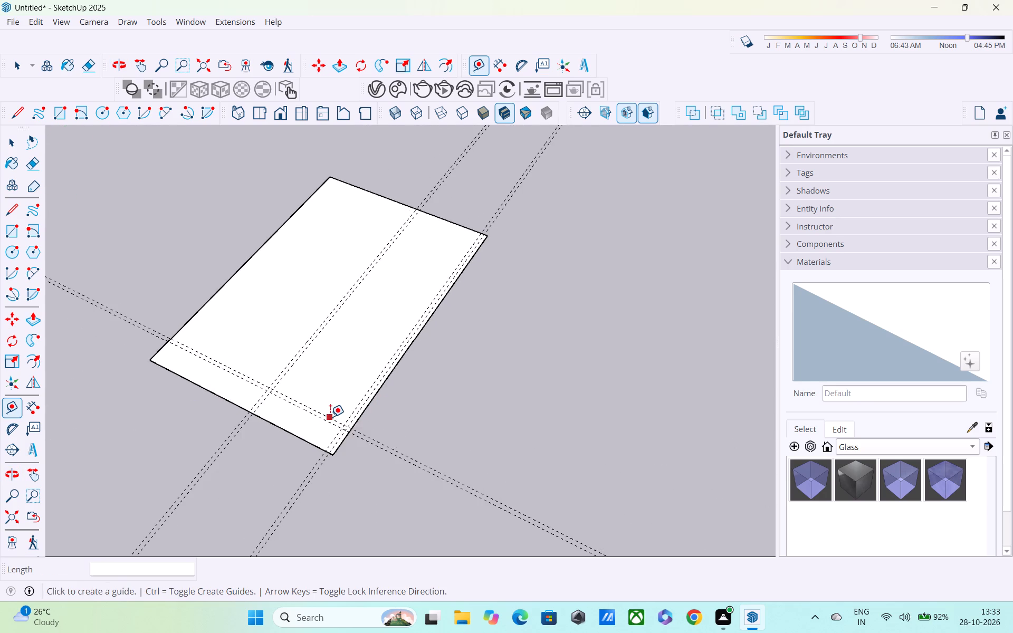
{"action": "left_click", "coordinate": [330, 417]}
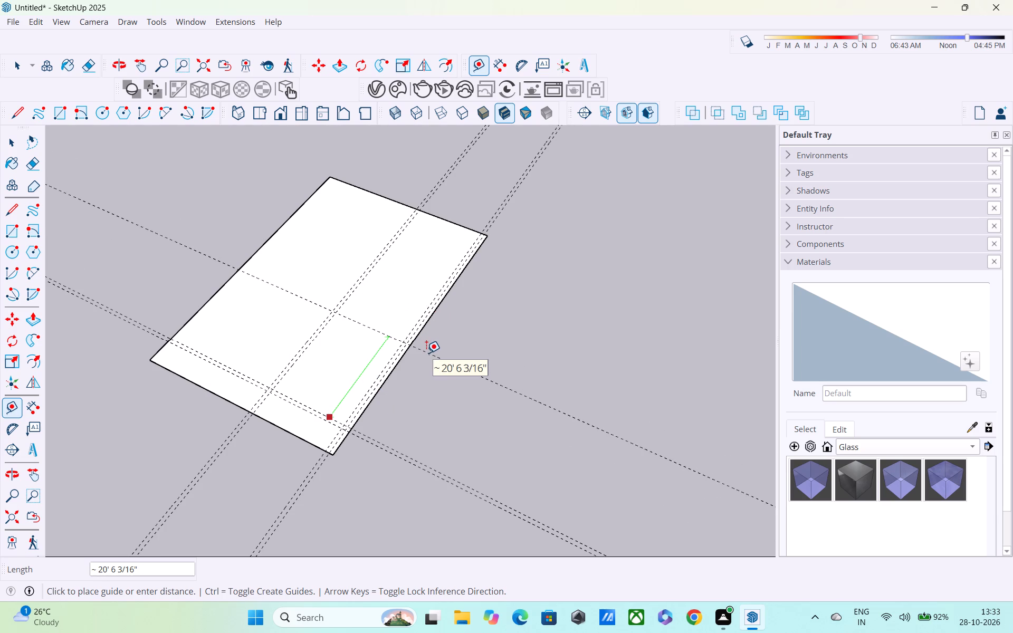
{"action": "type", "text": "7'"}
{"action": "key", "text": "Return"}
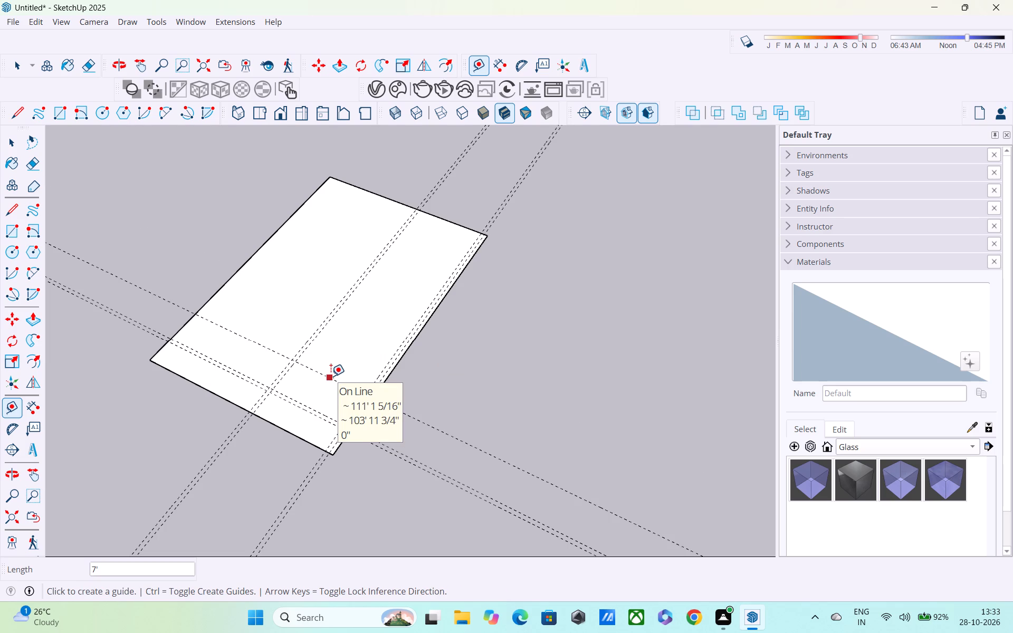
Place a parallel guide line 9" further inward from the newest crosswise guide.
{"action": "left_click", "coordinate": [331, 376]}
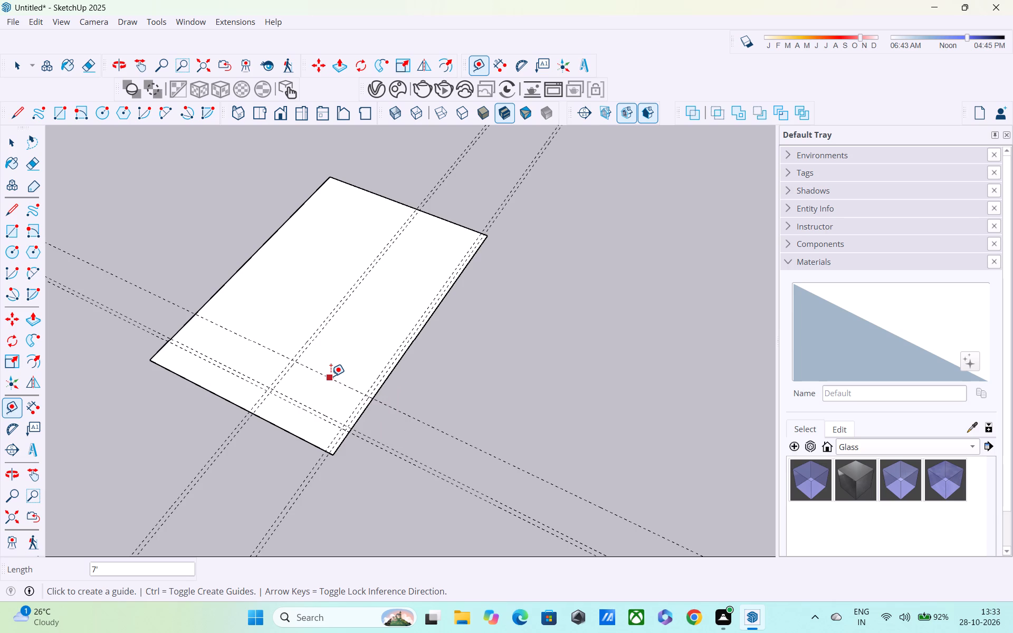
{"action": "type", "text": "9\""}
{"action": "key", "text": "Return"}
Place a guide line 9" inside the rectangle's long edge nearer the green axis.
{"action": "scroll", "coordinate": [342, 371], "scroll_direction": "down", "scroll_amount": 3}
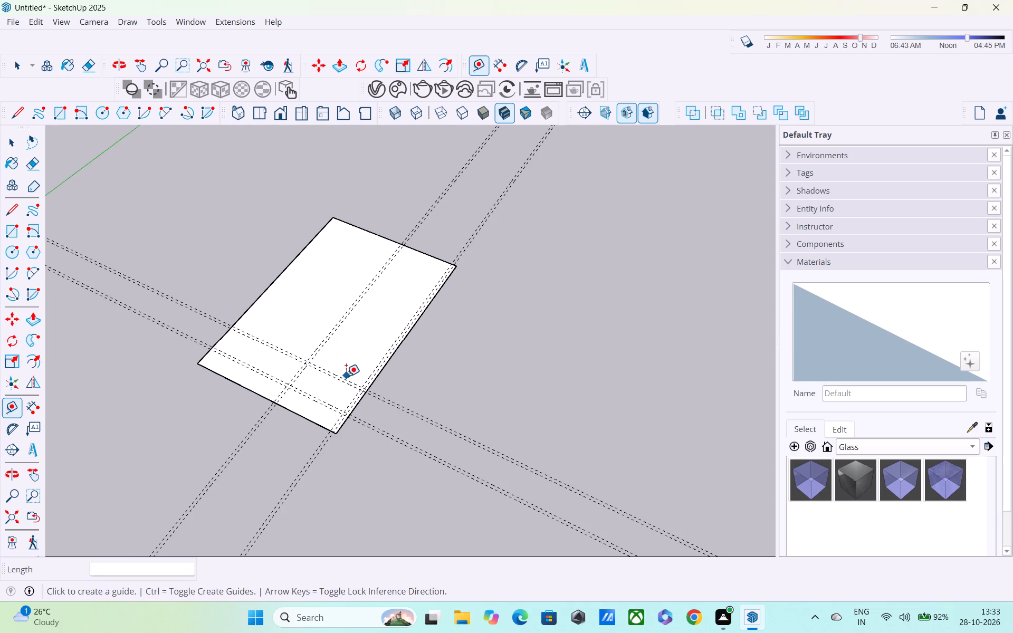
{"action": "left_click", "coordinate": [262, 290]}
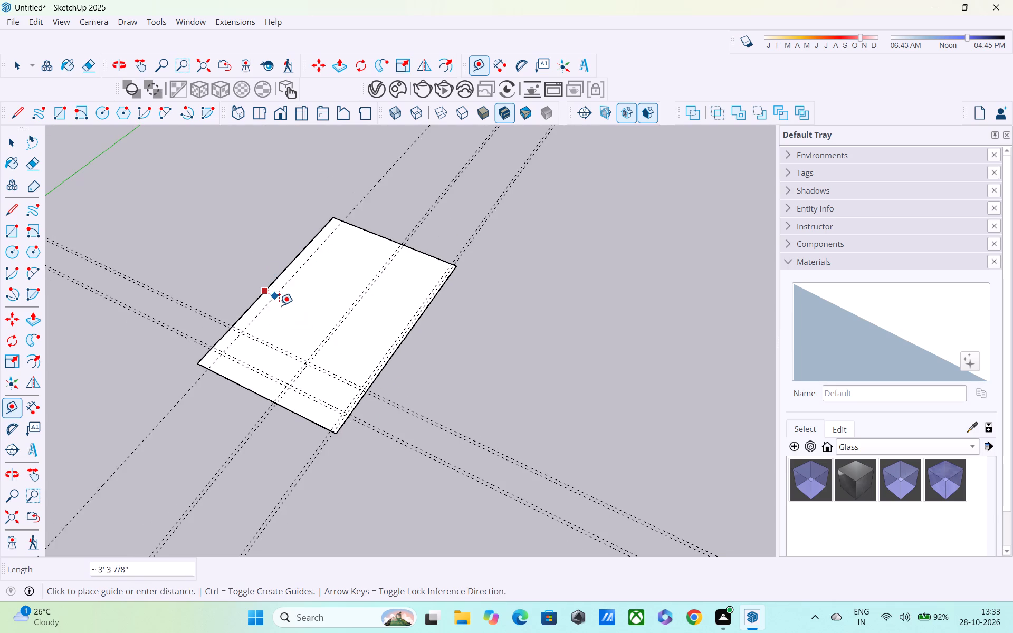
{"action": "type", "text": "9\""}
{"action": "key", "text": "Return"}
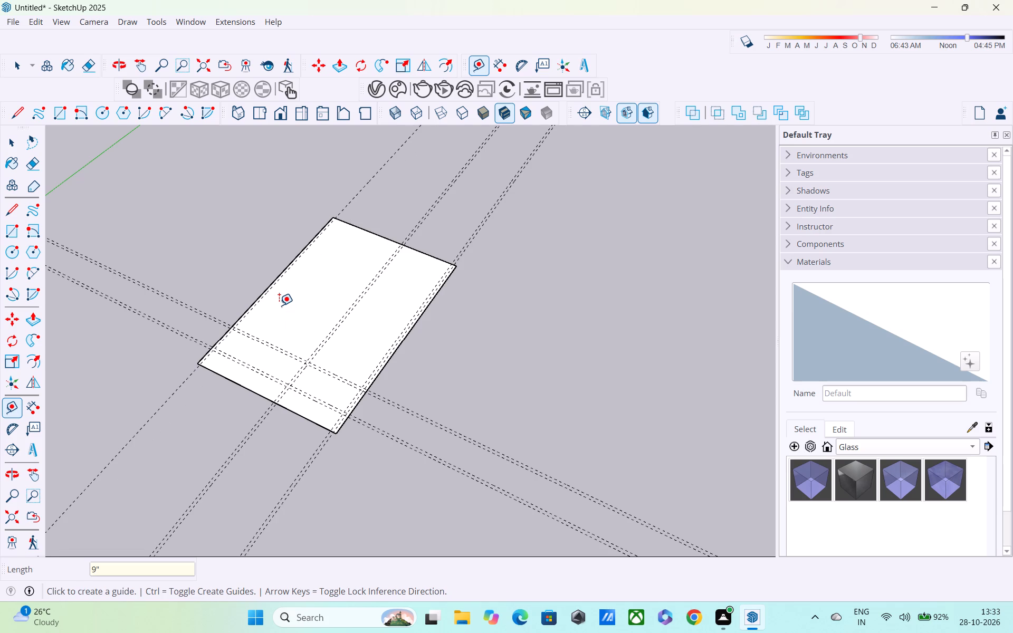
Place a second guide line 9" further inward, parallel to the guide beside the long edge nearer the green axis.
{"action": "left_click", "coordinate": [266, 294]}
{"action": "type", "text": "9+\""}
{"action": "key", "text": "Return"}
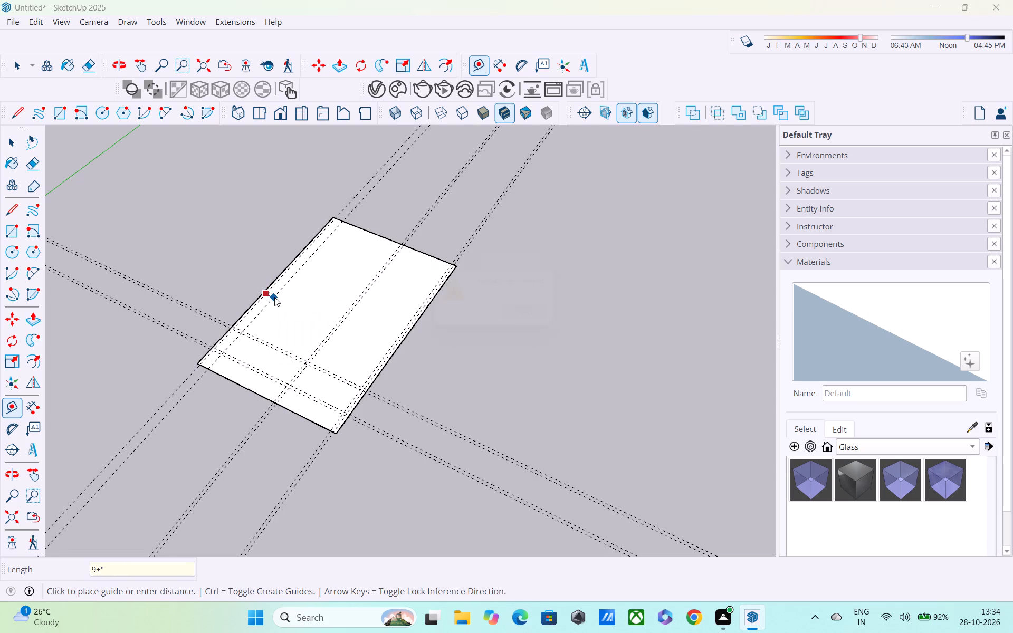
{"action": "key", "text": "ctrl+z"}
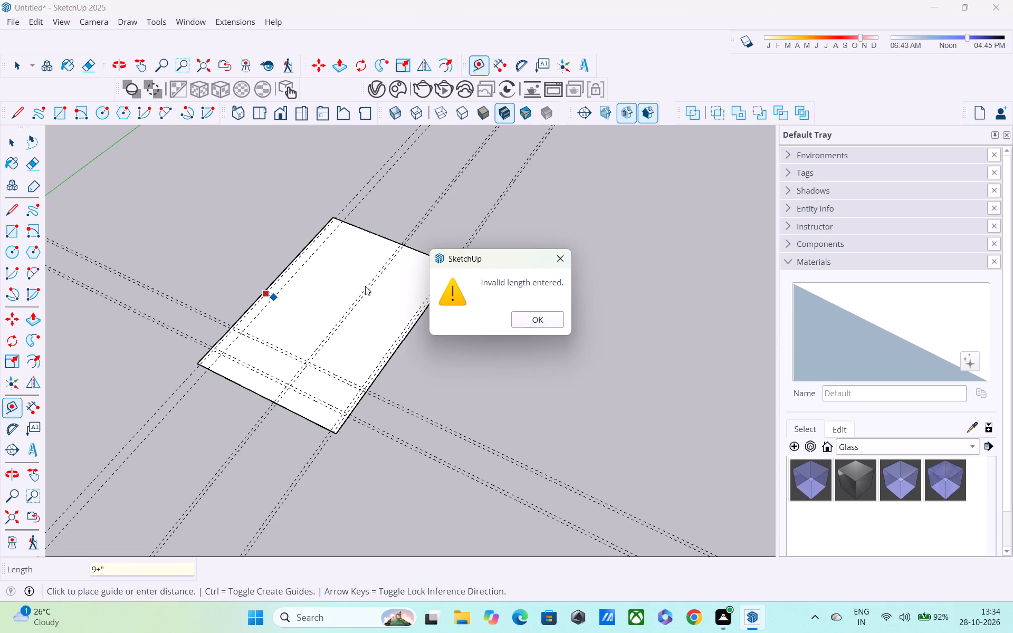
{"action": "left_click", "coordinate": [518, 323]}
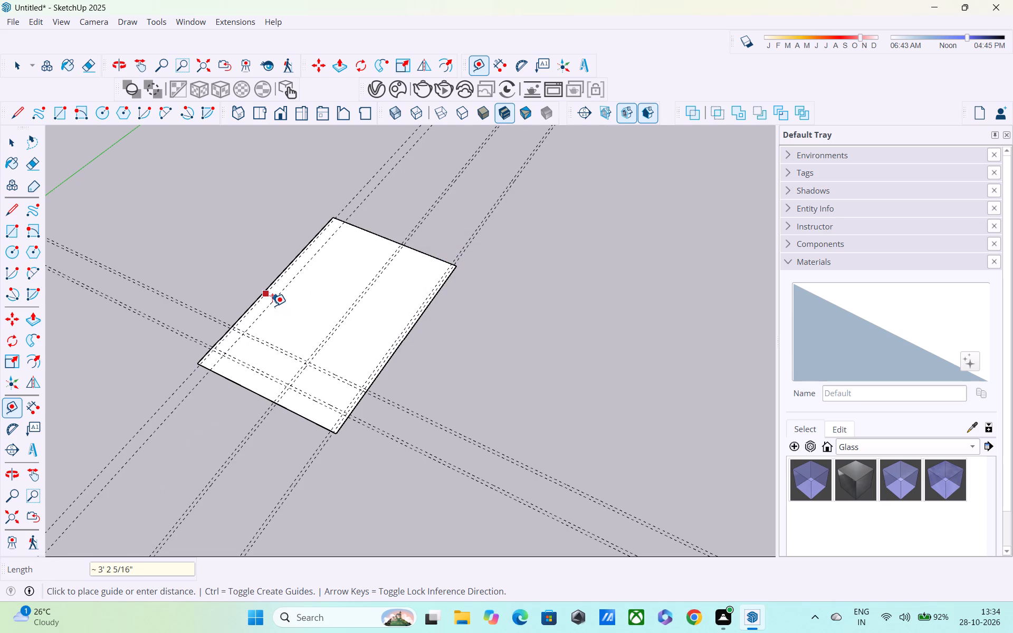
{"action": "type", "text": "9\""}
{"action": "key", "text": "Return"}
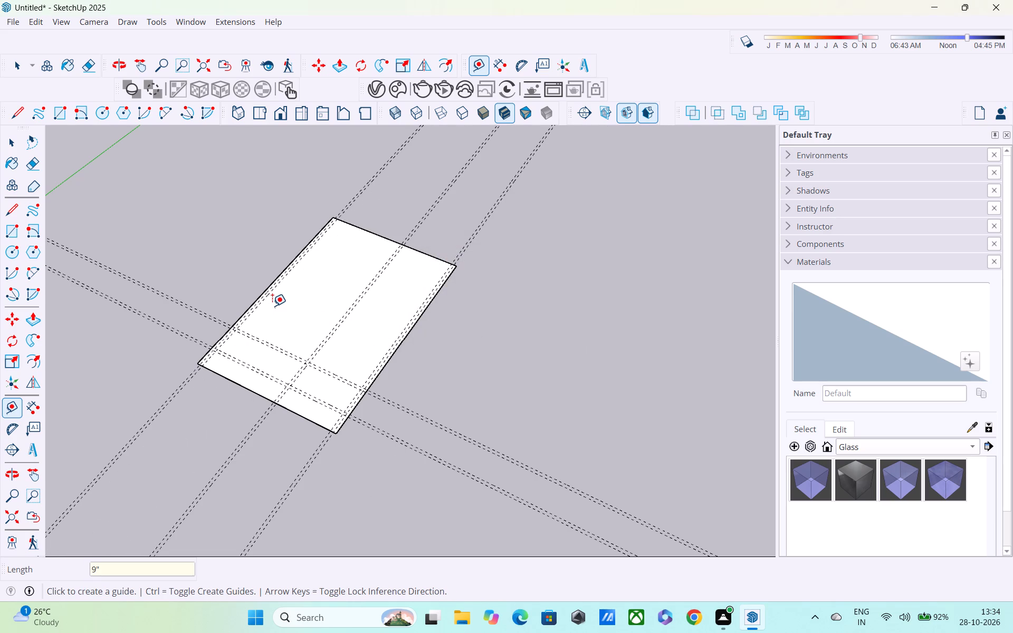
Place a guide line 4' inside the rectangle's back short edge.
{"action": "left_click", "coordinate": [388, 241]}
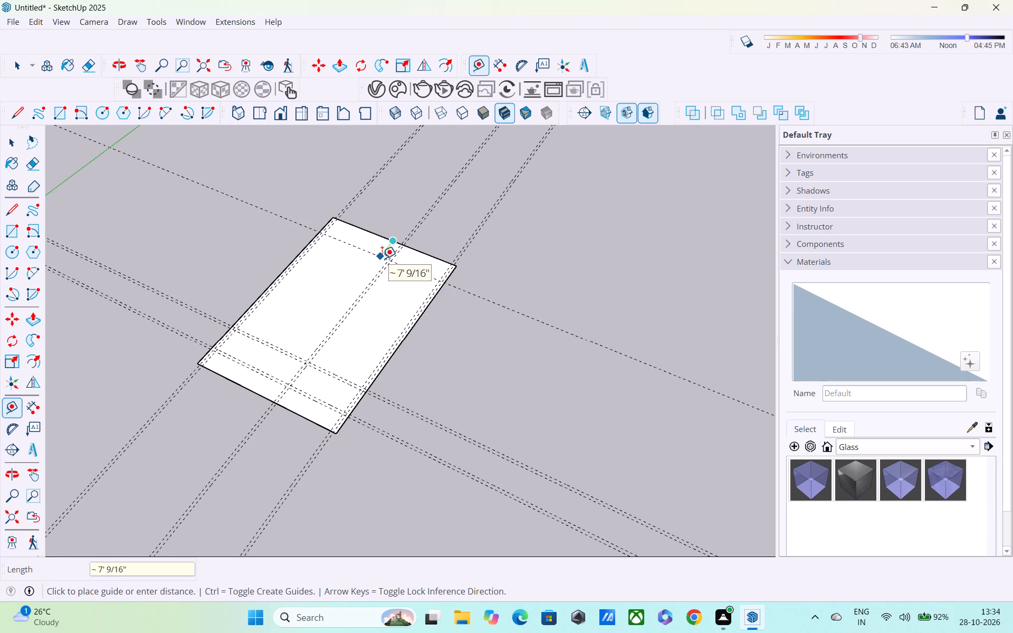
{"action": "type", "text": "4'"}
{"action": "key", "text": "Return"}
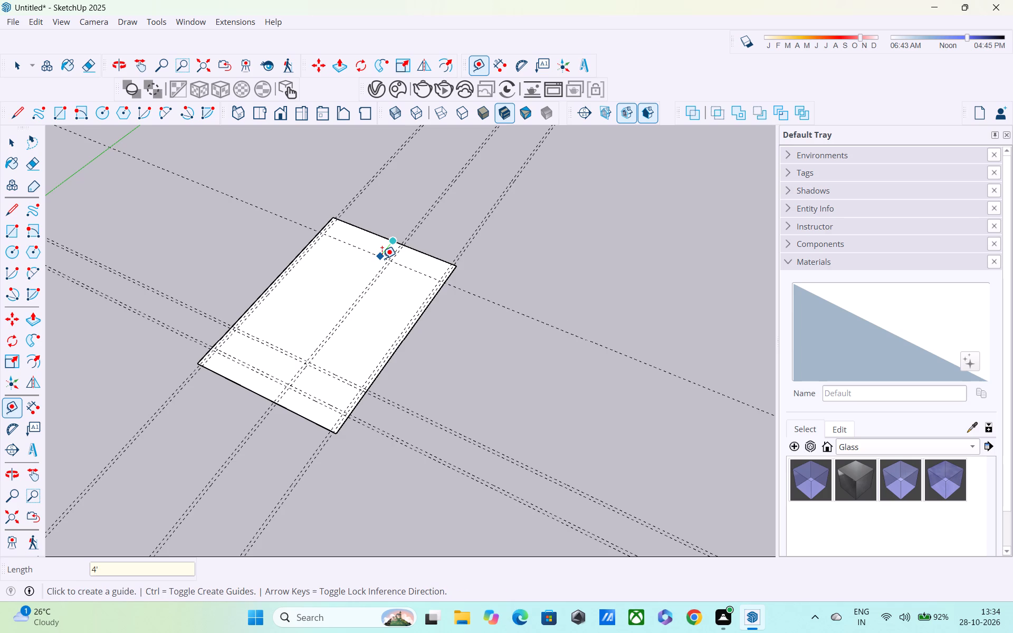
Place a guide line 9" further inward from the guide parallel to the back short edge.
{"action": "scroll", "coordinate": [377, 259], "scroll_direction": "up", "scroll_amount": 3}
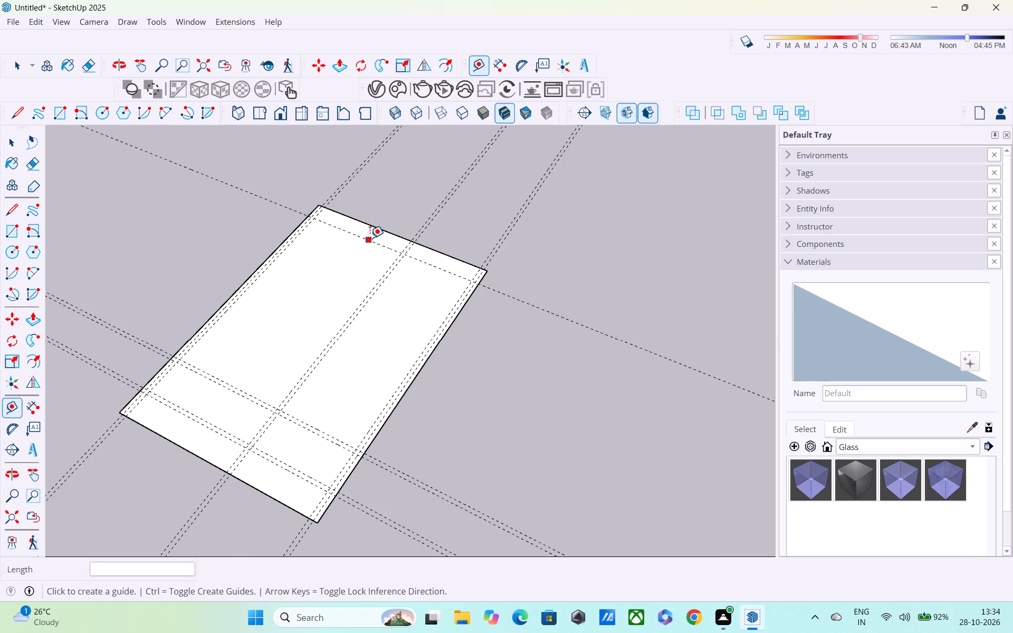
{"action": "left_click", "coordinate": [370, 238]}
{"action": "type", "text": "9\""}
{"action": "key", "text": "Return"}
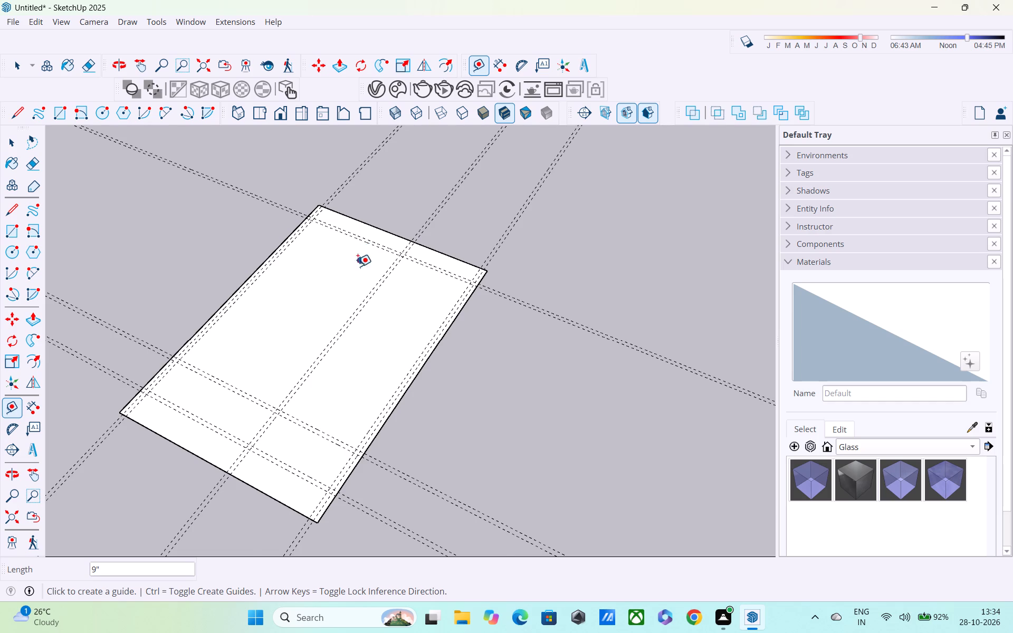
Draw the outer wall rectangle, 43' 3" by 38' 6", between the outermost back and side guide intersections and the front room guides.
{"action": "scroll", "coordinate": [353, 277], "scroll_direction": "down", "scroll_amount": 3}
{"action": "middle_click_drag", "start_coordinate": [353, 276], "coordinate": [349, 130], "text": "shift"}
{"action": "middle_click_drag", "start_coordinate": [333, 223], "coordinate": [335, 342], "text": "shift"}
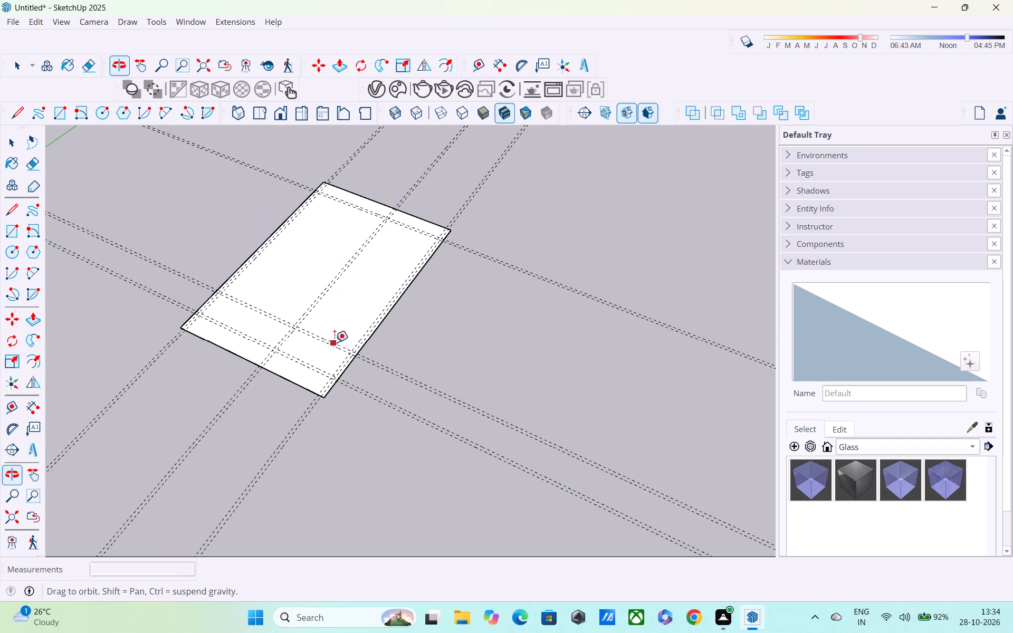
{"action": "key", "text": "r"}
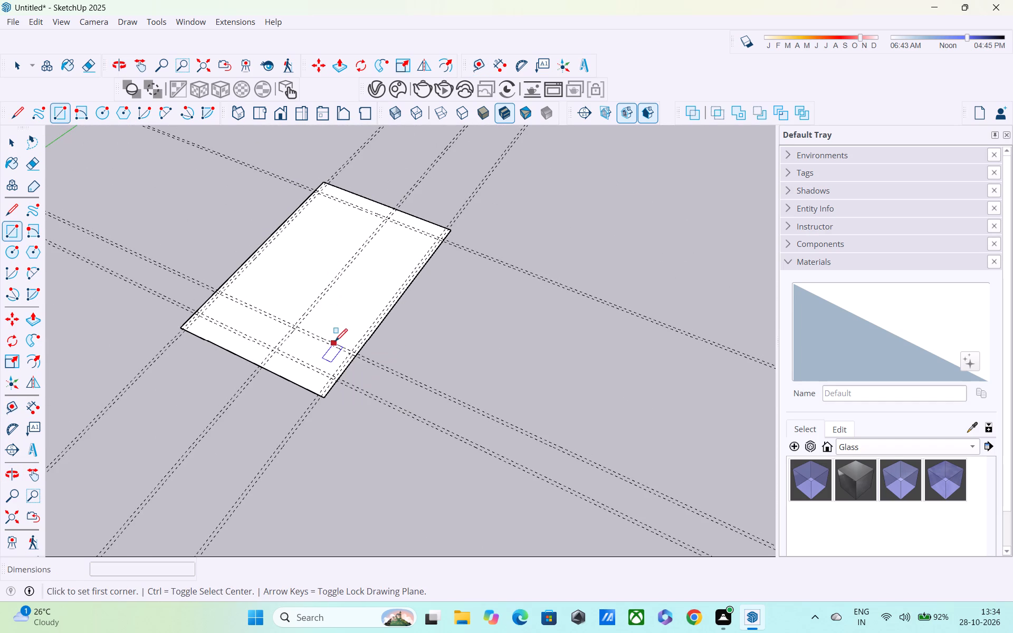
{"action": "scroll", "coordinate": [332, 193], "scroll_direction": "up", "scroll_amount": 15}
{"action": "left_click", "coordinate": [302, 183]}
{"action": "middle_click_drag", "start_coordinate": [409, 417], "coordinate": [359, 359], "text": "shift"}
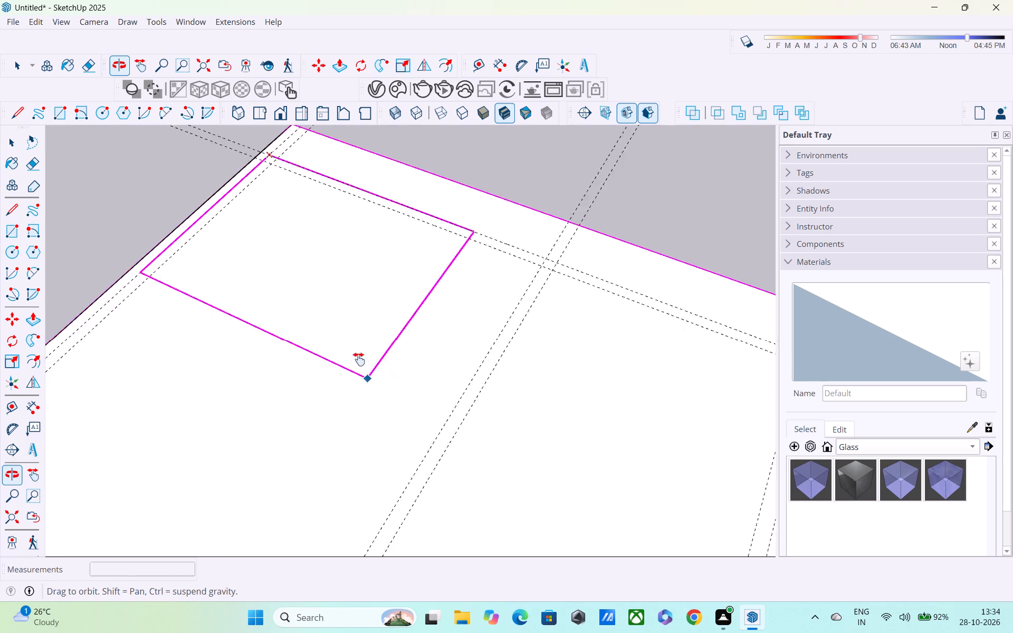
{"action": "middle_click_drag", "start_coordinate": [359, 359], "coordinate": [332, 274], "text": "shift"}
{"action": "scroll", "coordinate": [330, 279], "scroll_direction": "down", "scroll_amount": 6}
{"action": "middle_click_drag", "start_coordinate": [341, 330], "coordinate": [379, 215], "text": "shift"}
{"action": "scroll", "coordinate": [388, 252], "scroll_direction": "down", "scroll_amount": 5}
{"action": "middle_click_drag", "start_coordinate": [394, 335], "coordinate": [391, 265], "text": "shift"}
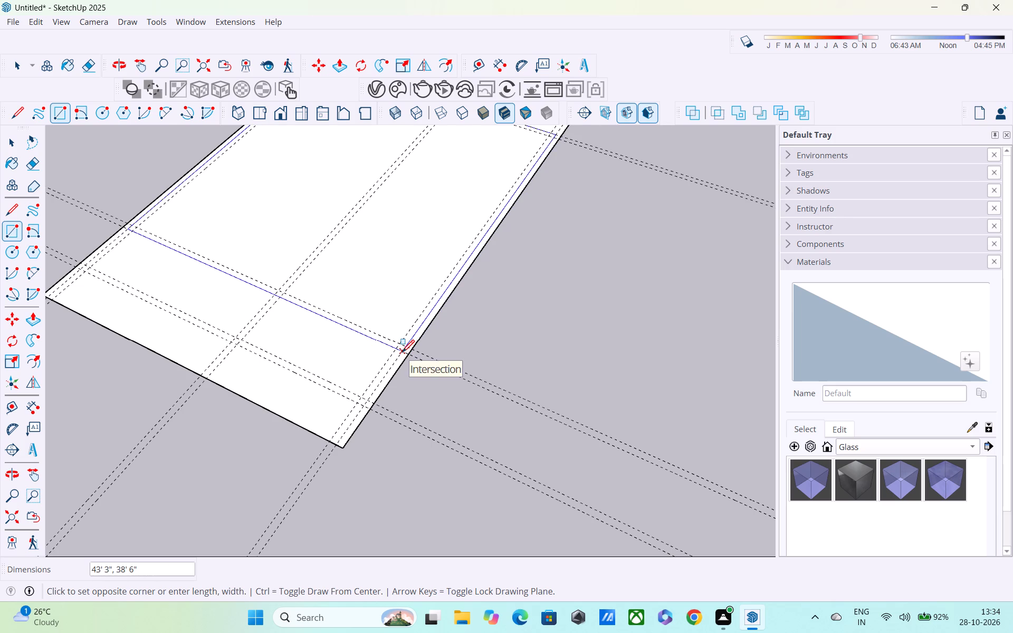
{"action": "left_click", "coordinate": [402, 353]}
Draw the inner wall rectangle, 41' 9" by 37', between the inner guide intersections inside the outer wall rectangle.
{"action": "middle_click_drag", "start_coordinate": [349, 268], "coordinate": [341, 474], "text": "shift"}
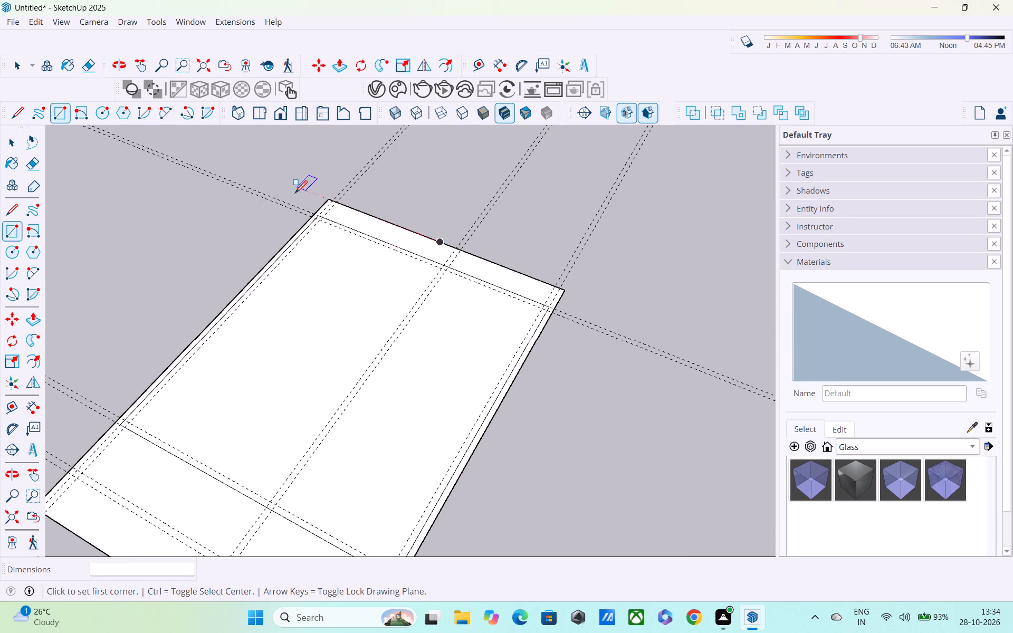
{"action": "left_click", "coordinate": [323, 224]}
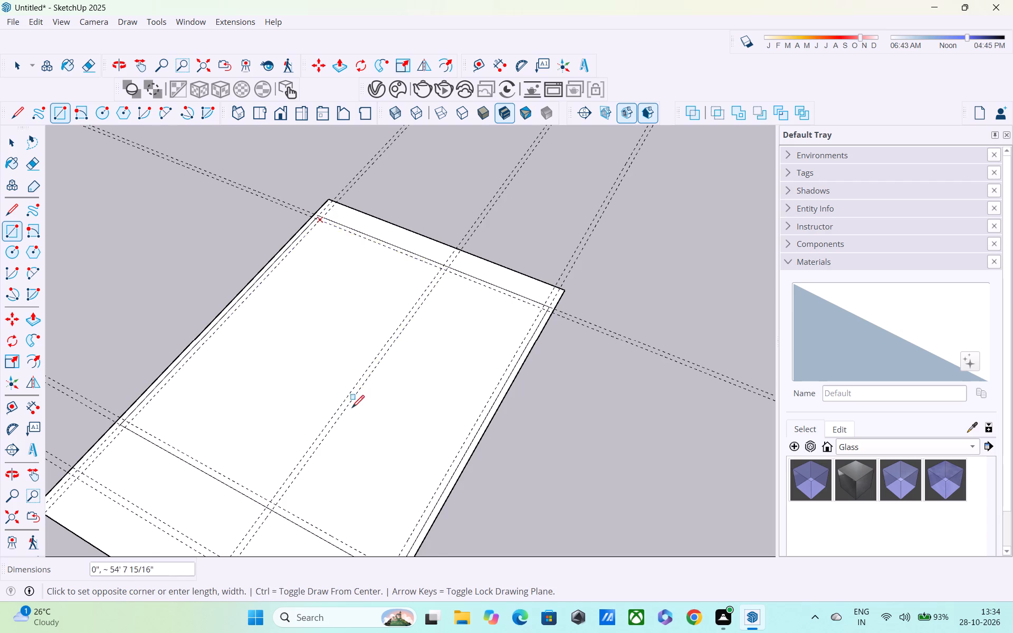
{"action": "scroll", "coordinate": [352, 409], "scroll_direction": "up", "scroll_amount": 1}
{"action": "middle_click_drag", "start_coordinate": [346, 405], "coordinate": [273, 279], "text": "shift"}
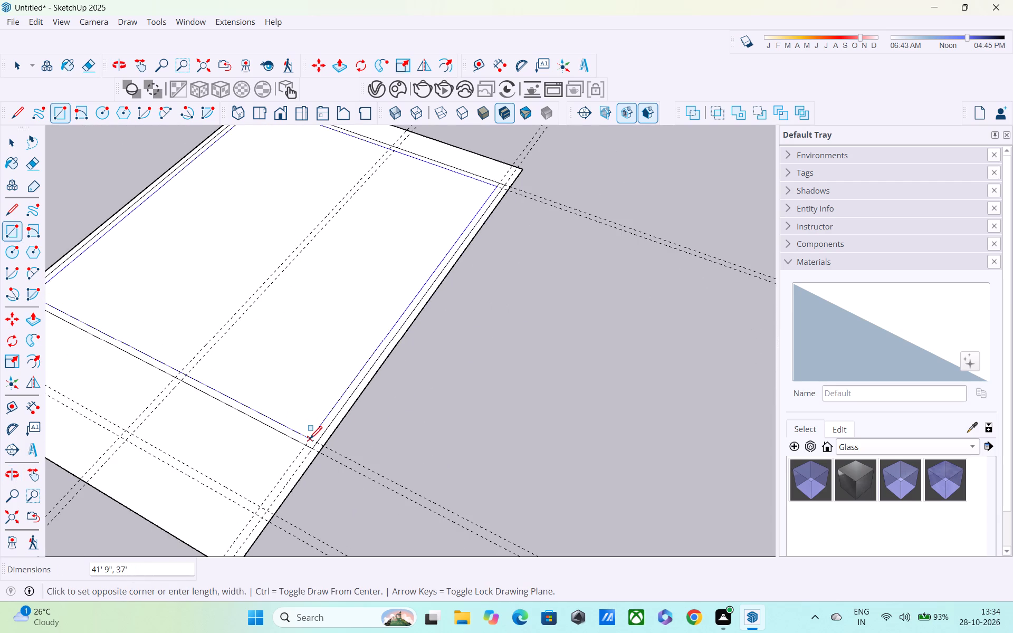
{"action": "left_click", "coordinate": [310, 440]}
Push/Pull the narrow wall strip between the two rectangles up 10'.
{"action": "middle_click_drag", "start_coordinate": [309, 421], "coordinate": [347, 326], "text": "shift"}
{"action": "middle_click_drag", "start_coordinate": [347, 314], "coordinate": [391, 496], "text": "shift"}
{"action": "scroll", "coordinate": [342, 426], "scroll_direction": "down", "scroll_amount": 5}
{"action": "key", "text": "space"}
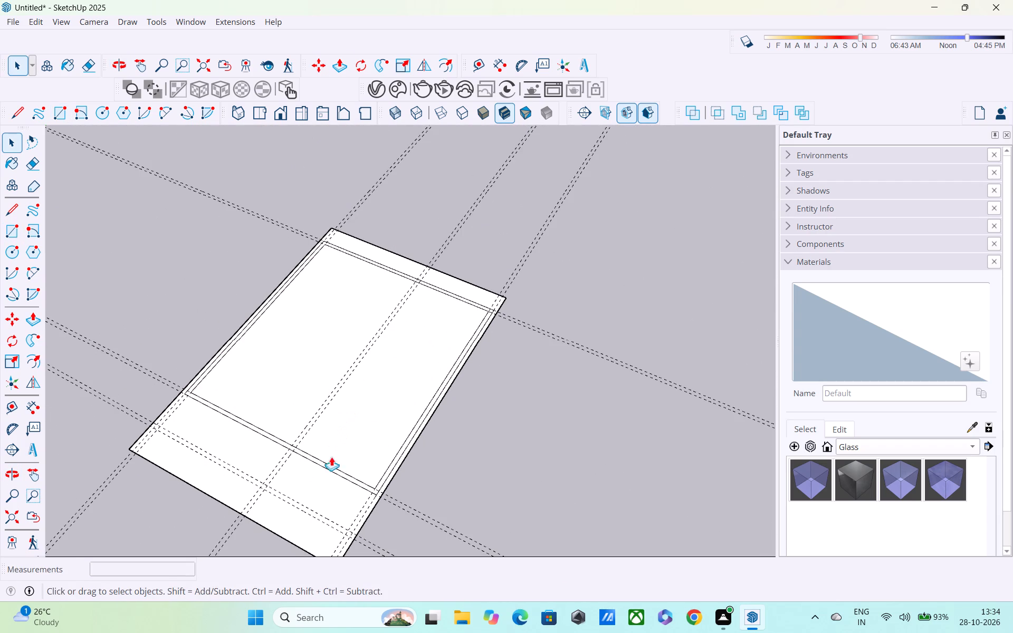
{"action": "key", "text": "p"}
{"action": "scroll", "coordinate": [322, 469], "scroll_direction": "up", "scroll_amount": 5}
{"action": "left_click", "coordinate": [322, 462]}
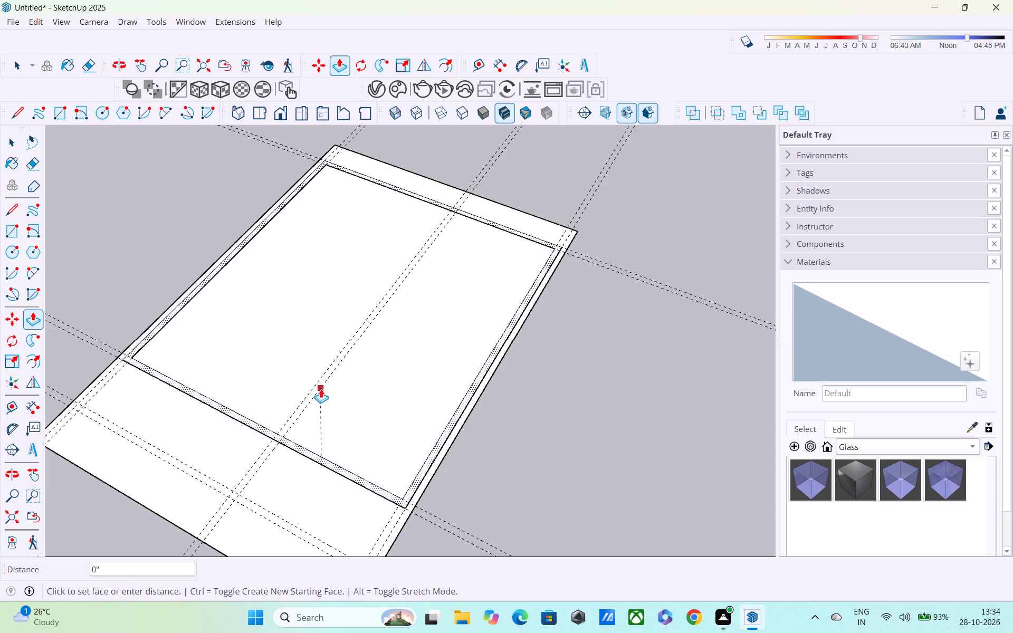
{"action": "middle_click_drag", "start_coordinate": [286, 405], "coordinate": [317, 261]}
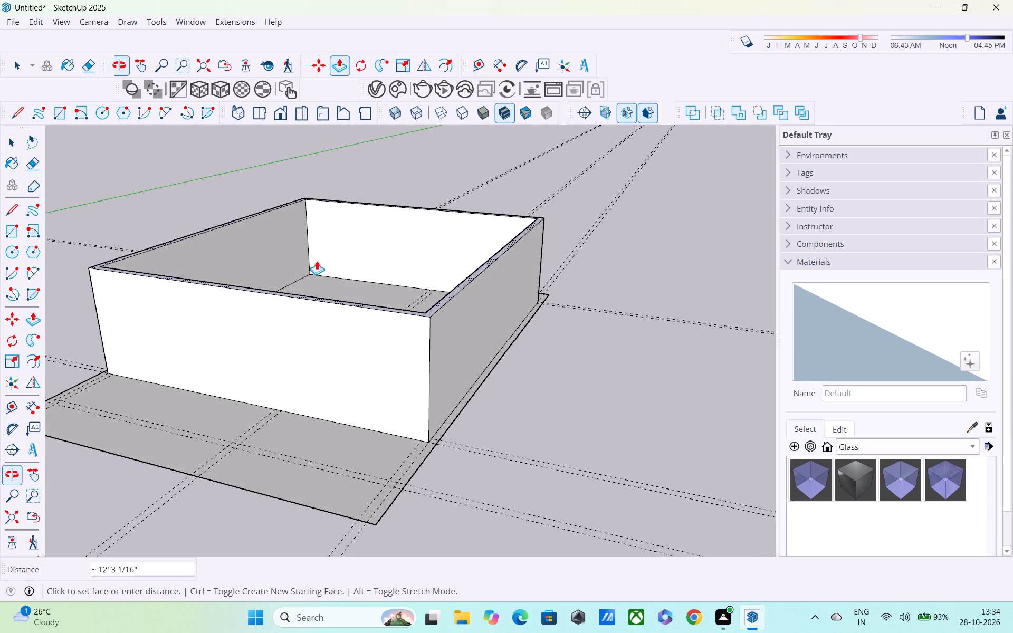
{"action": "type", "text": "10'"}
{"action": "key", "text": "Return"}
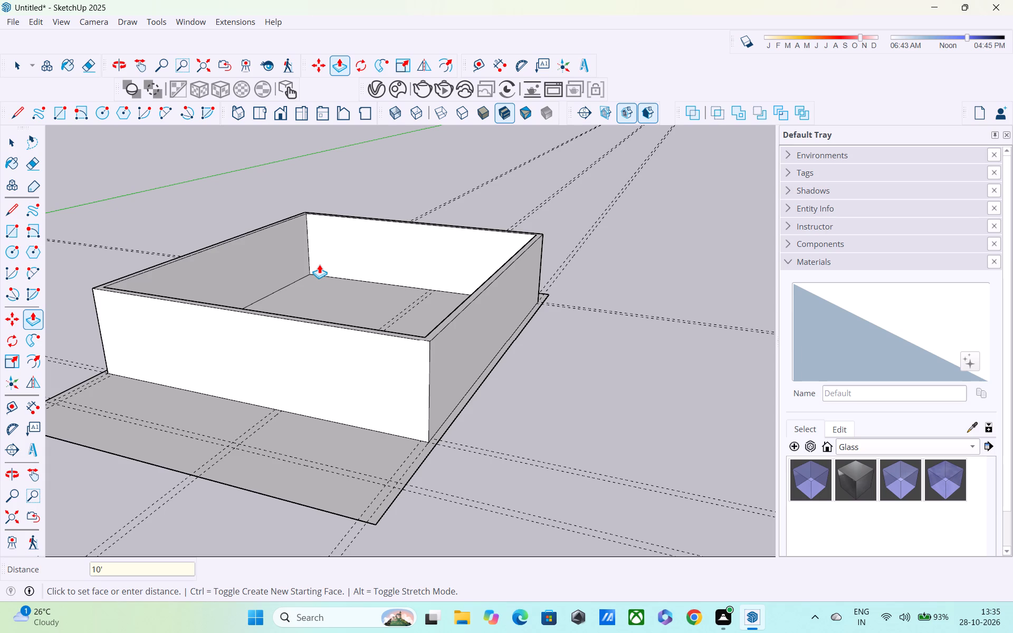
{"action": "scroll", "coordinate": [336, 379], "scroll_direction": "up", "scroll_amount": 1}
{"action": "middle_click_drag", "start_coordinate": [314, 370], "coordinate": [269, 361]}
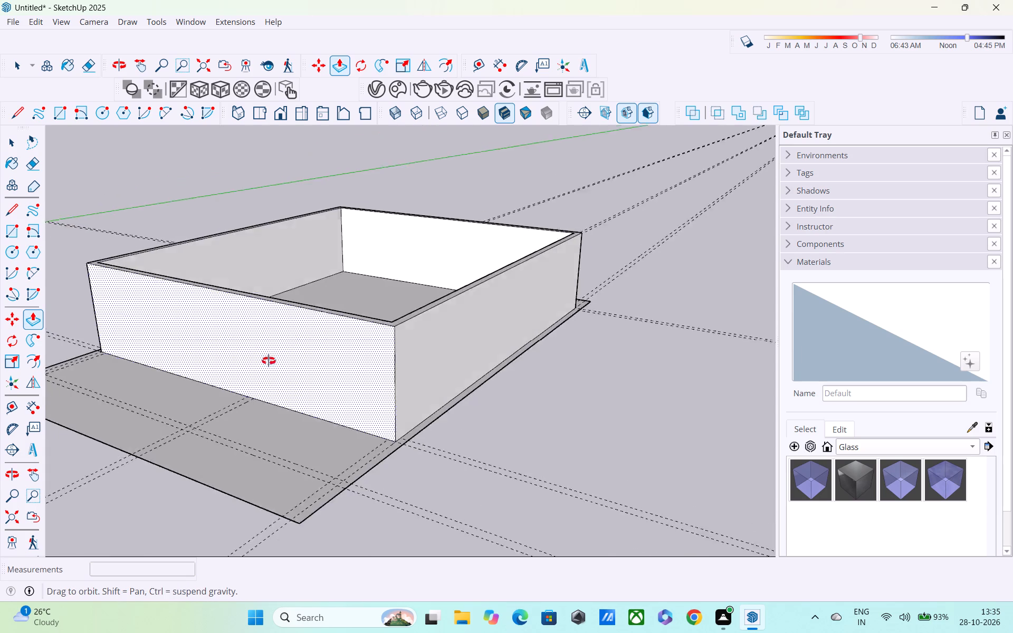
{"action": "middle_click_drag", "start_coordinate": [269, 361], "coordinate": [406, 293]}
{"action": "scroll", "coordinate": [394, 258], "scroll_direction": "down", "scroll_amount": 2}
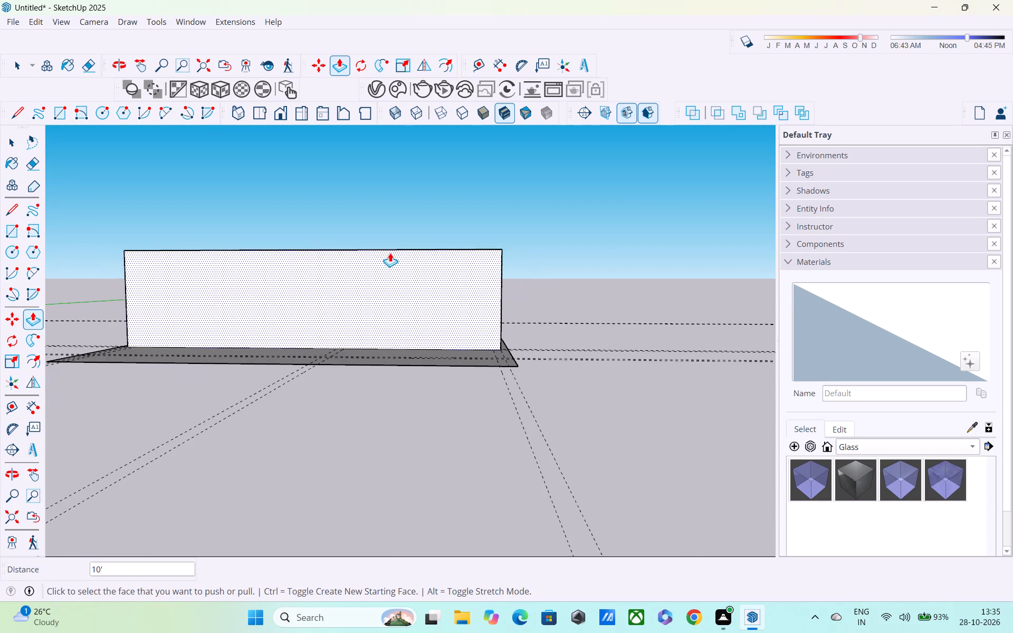
Group the connected wall geometry, leaving the outer edges of the base out of the selection.
{"action": "middle_click_drag", "start_coordinate": [390, 253], "coordinate": [408, 376], "text": "shift"}
{"action": "middle_click_drag", "start_coordinate": [351, 300], "coordinate": [414, 396]}
{"action": "key", "text": "space"}
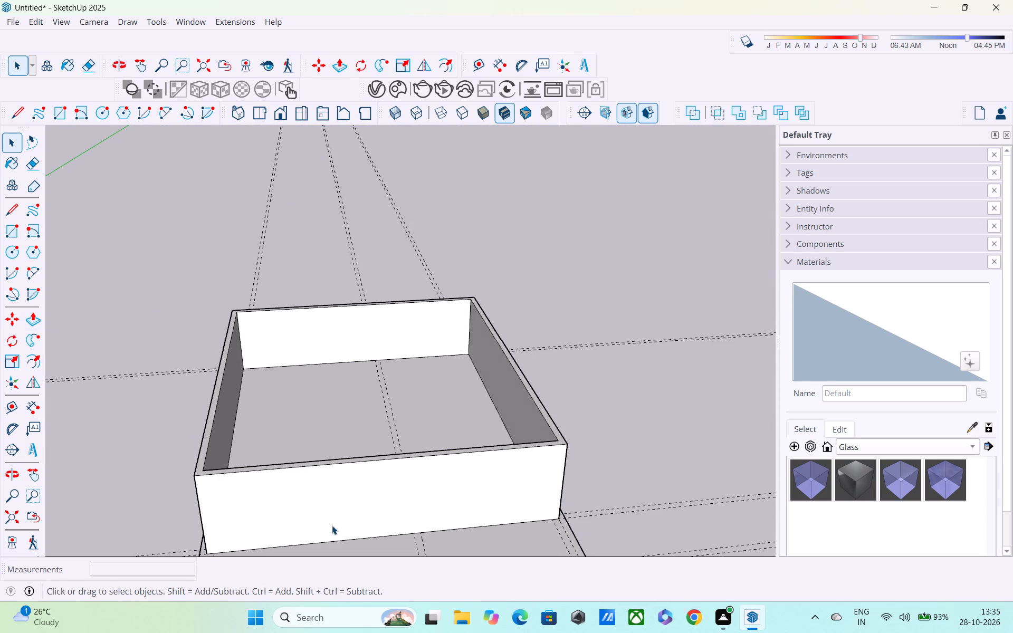
{"action": "double_click", "coordinate": [318, 499]}
{"action": "double_click", "coordinate": [318, 499]}
{"action": "scroll", "coordinate": [318, 466], "scroll_direction": "down", "scroll_amount": 4}
{"action": "middle_click_drag", "start_coordinate": [318, 466], "coordinate": [350, 331]}
{"action": "left_click", "coordinate": [350, 461]}
{"action": "triple_click", "coordinate": [318, 359]}
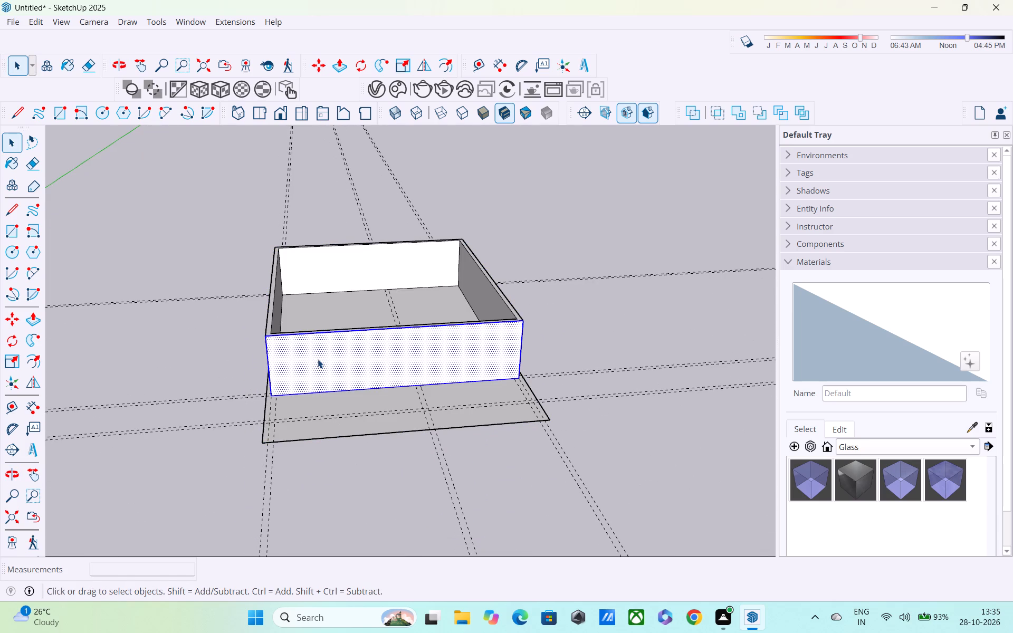
{"action": "left_click", "coordinate": [325, 430], "text": "shift"}
{"action": "left_click", "coordinate": [320, 439], "text": "shift"}
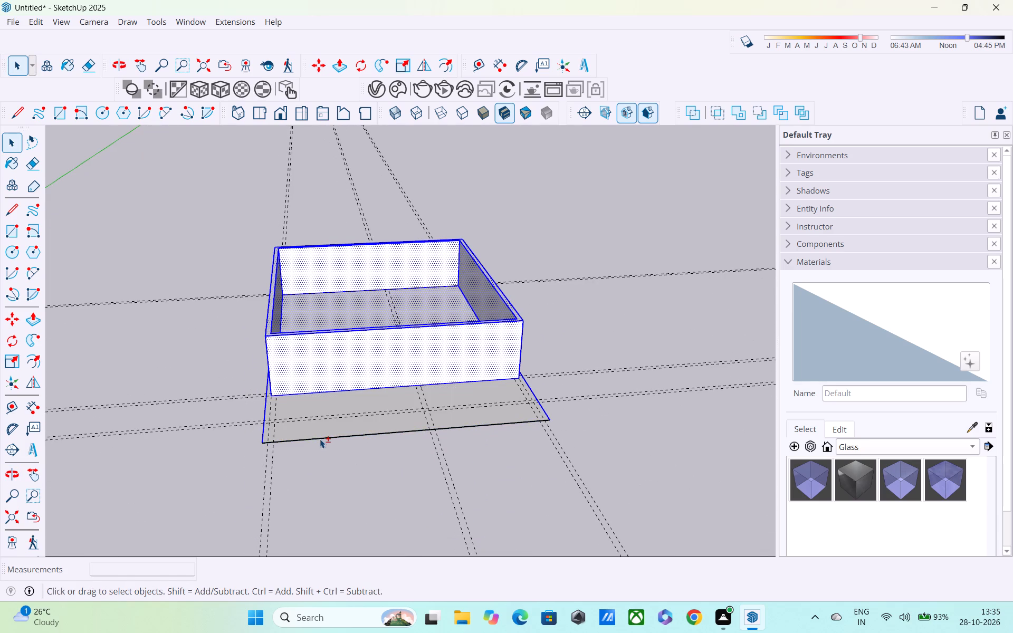
{"action": "middle_click_drag", "start_coordinate": [305, 445], "coordinate": [448, 443]}
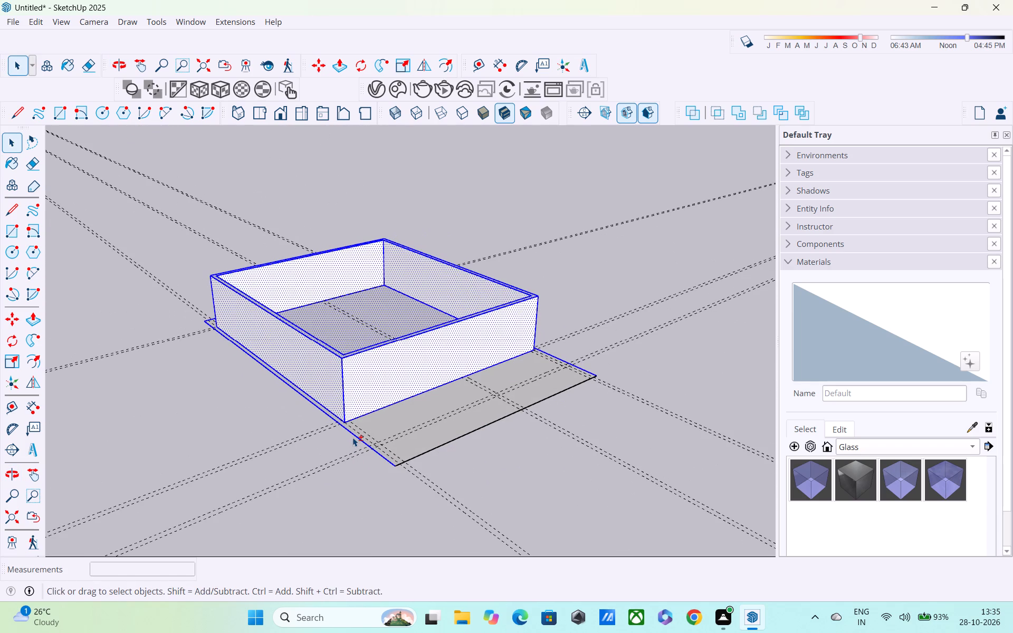
{"action": "left_click", "coordinate": [352, 437], "text": "shift"}
{"action": "left_click", "coordinate": [586, 368], "text": "shift"}
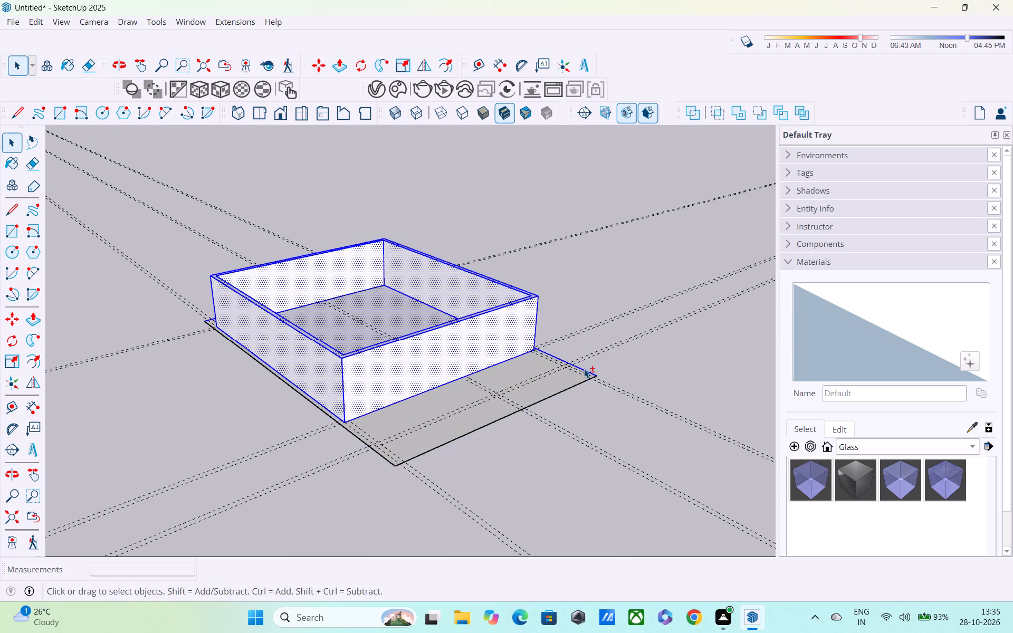
{"action": "left_click", "coordinate": [584, 369], "text": "shift"}
{"action": "middle_click_drag", "start_coordinate": [582, 371], "coordinate": [0, 395]}
{"action": "middle_click_drag", "start_coordinate": [536, 360], "coordinate": [214, 406]}
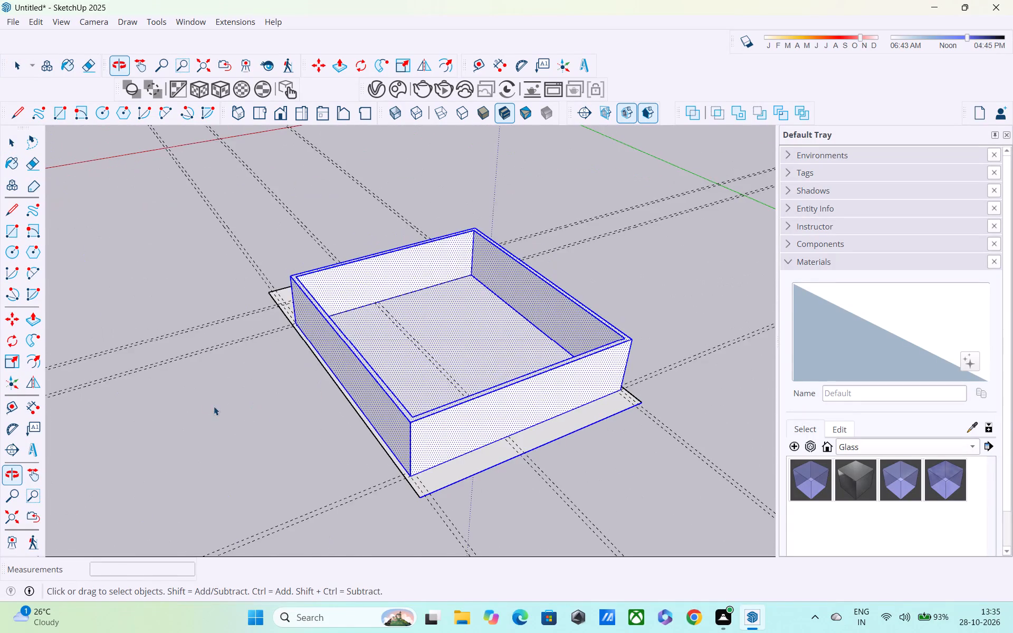
{"action": "scroll", "coordinate": [562, 429], "scroll_direction": "up", "scroll_amount": 6, "text": "shift"}
{"action": "left_click", "coordinate": [455, 491], "text": "shift"}
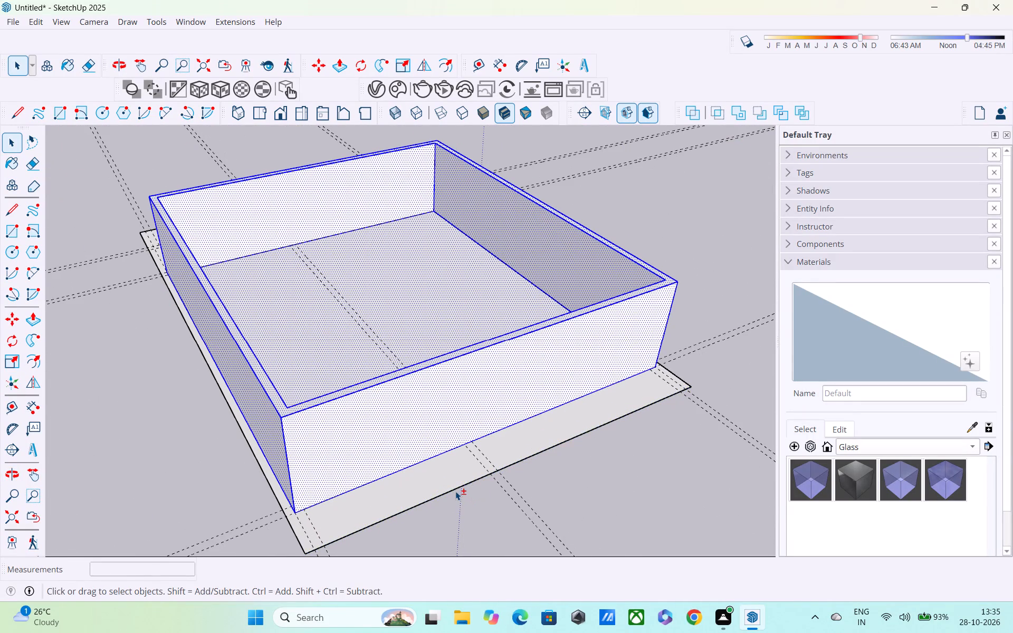
{"action": "middle_click_drag", "start_coordinate": [441, 486], "coordinate": [249, 425]}
{"action": "right_click", "coordinate": [405, 336]}
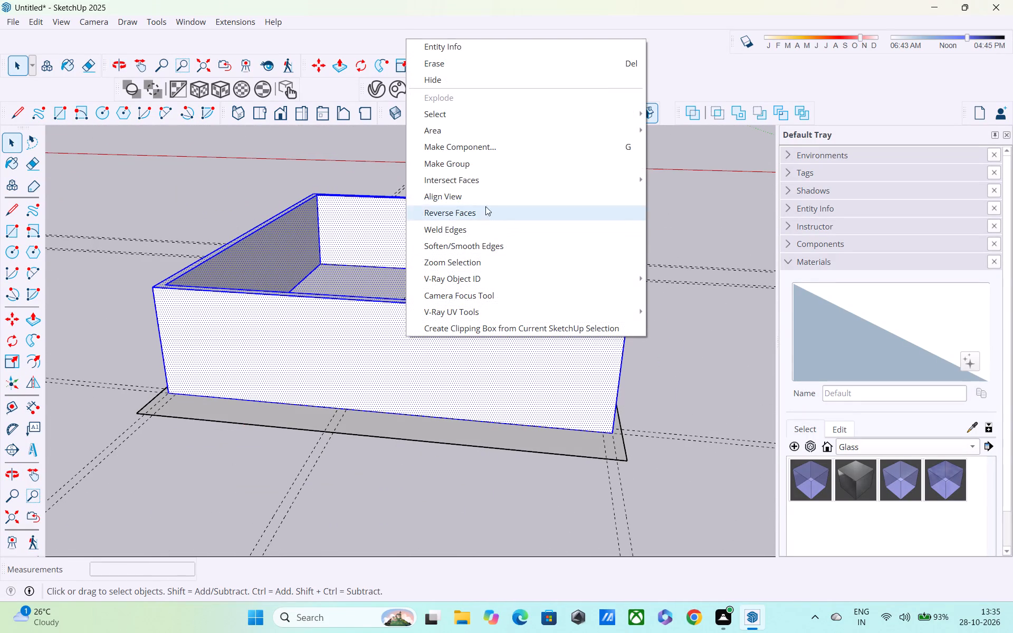
{"action": "left_click", "coordinate": [485, 170]}
Draw a rectangle covering the wall tops, between two diagonally opposite outer top corners of the walls.
{"action": "middle_click_drag", "start_coordinate": [339, 484], "coordinate": [999, 477]}
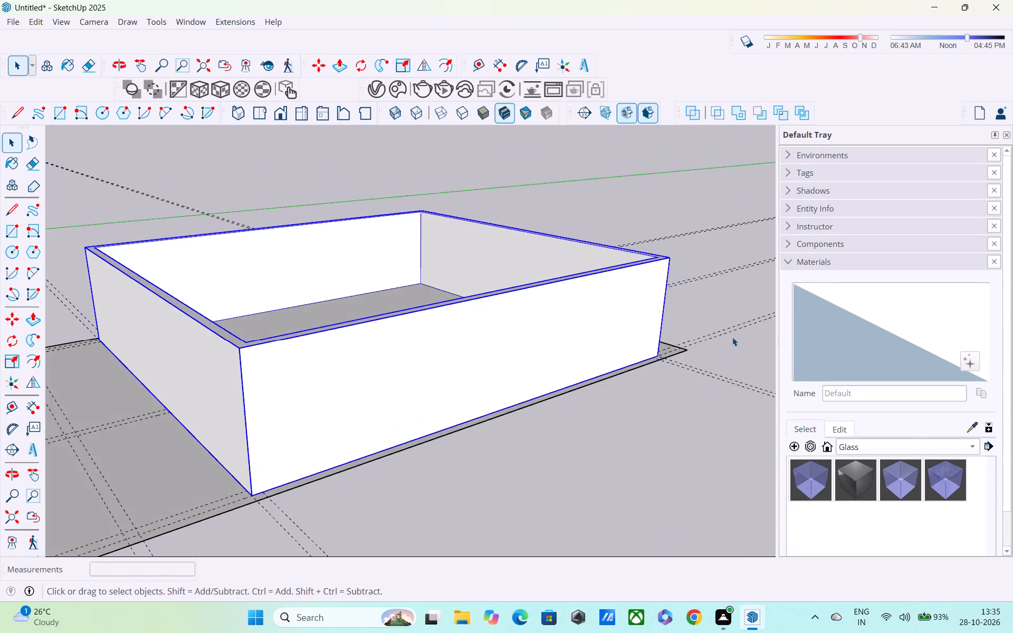
{"action": "middle_click_drag", "start_coordinate": [733, 338], "coordinate": [904, 436]}
{"action": "key", "text": "r"}
{"action": "middle_click_drag", "start_coordinate": [192, 286], "coordinate": [320, 390], "text": "shift"}
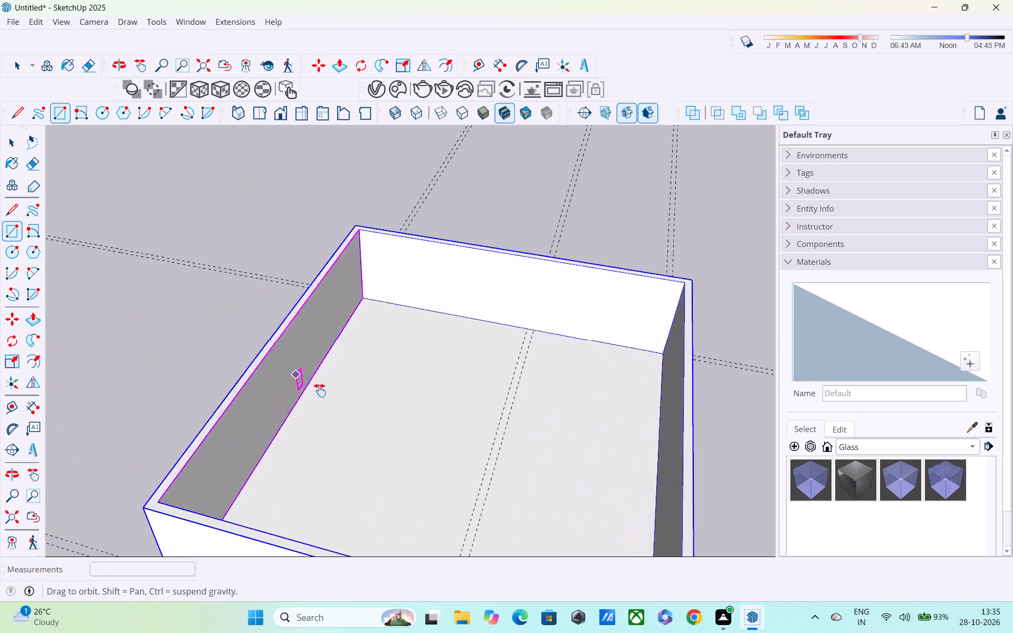
{"action": "middle_click_drag", "start_coordinate": [320, 390], "coordinate": [378, 427], "text": "shift"}
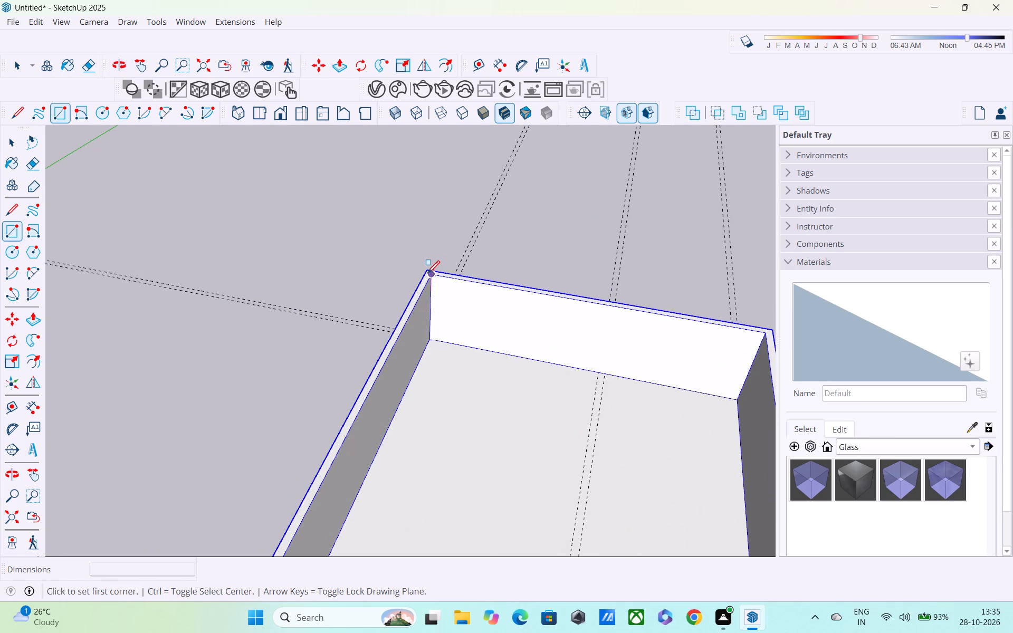
{"action": "left_click", "coordinate": [427, 274]}
{"action": "middle_click_drag", "start_coordinate": [490, 383], "coordinate": [356, 232], "text": "shift"}
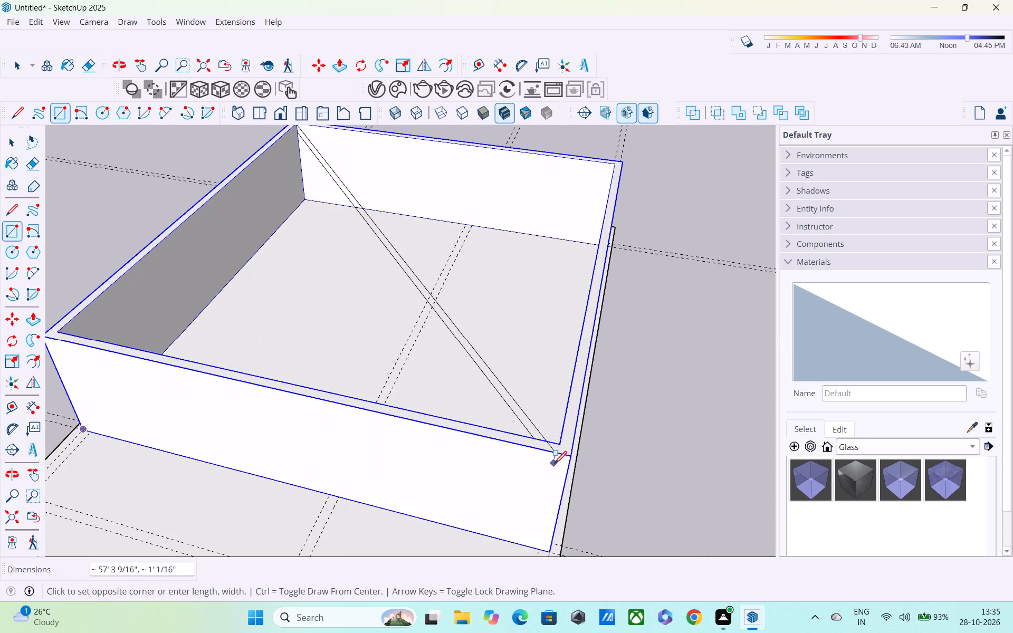
{"action": "left_click", "coordinate": [572, 456]}
{"action": "middle_click_drag", "start_coordinate": [485, 470], "coordinate": [567, 562]}
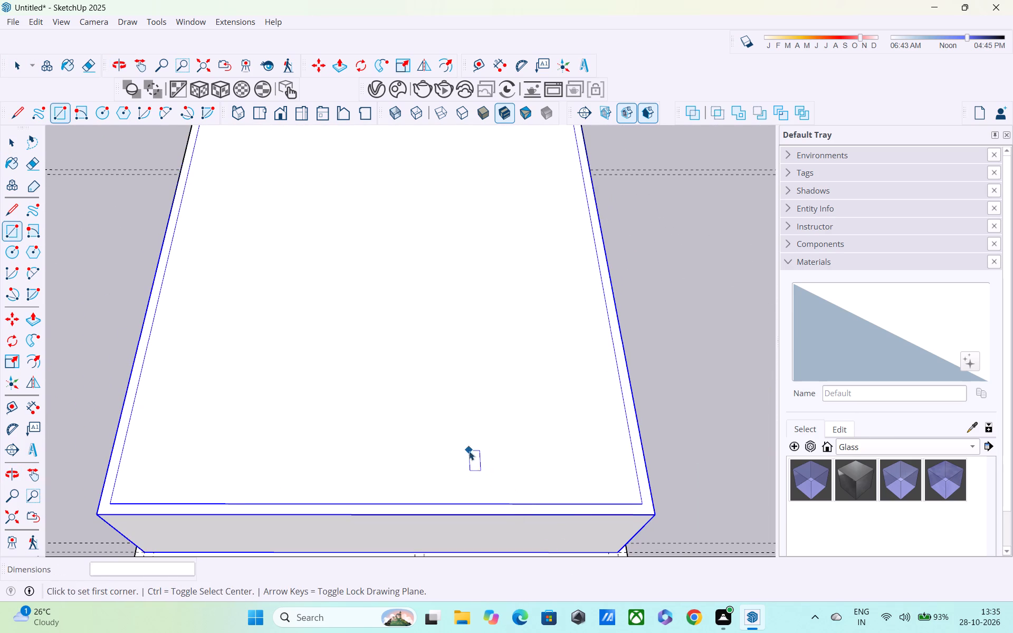
Group the rectangle covering the wall tops together with its edges.
{"action": "key", "text": "space"}
{"action": "left_click", "coordinate": [463, 443]}
{"action": "double_click", "coordinate": [463, 443]}
{"action": "right_click", "coordinate": [463, 443]}
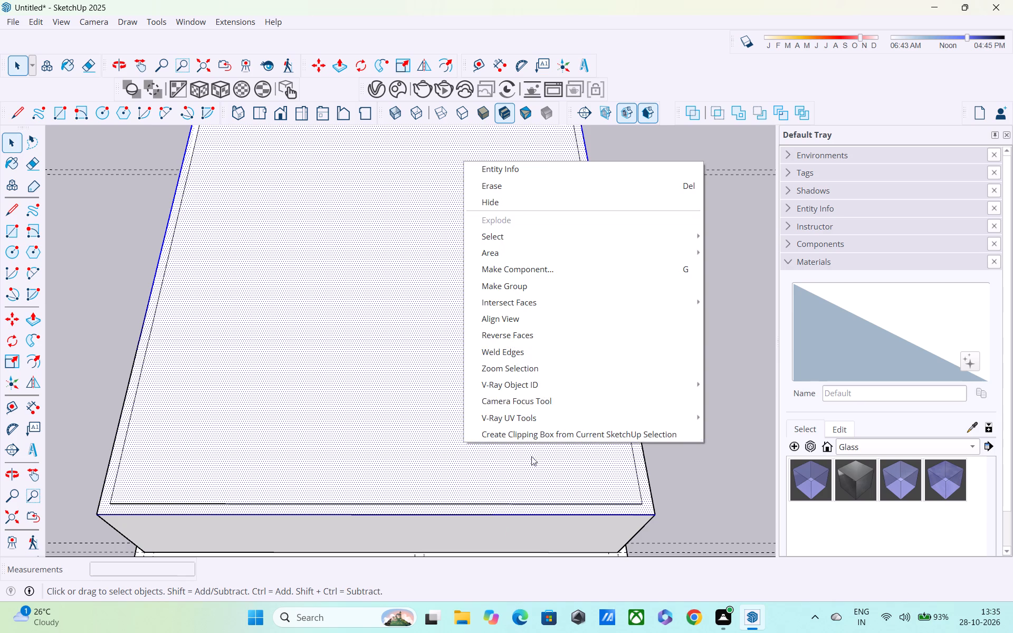
{"action": "left_click", "coordinate": [555, 281]}
Move the rectangle group by its outer corner about 57' off the walls to the open area beside them.
{"action": "key", "text": "m"}
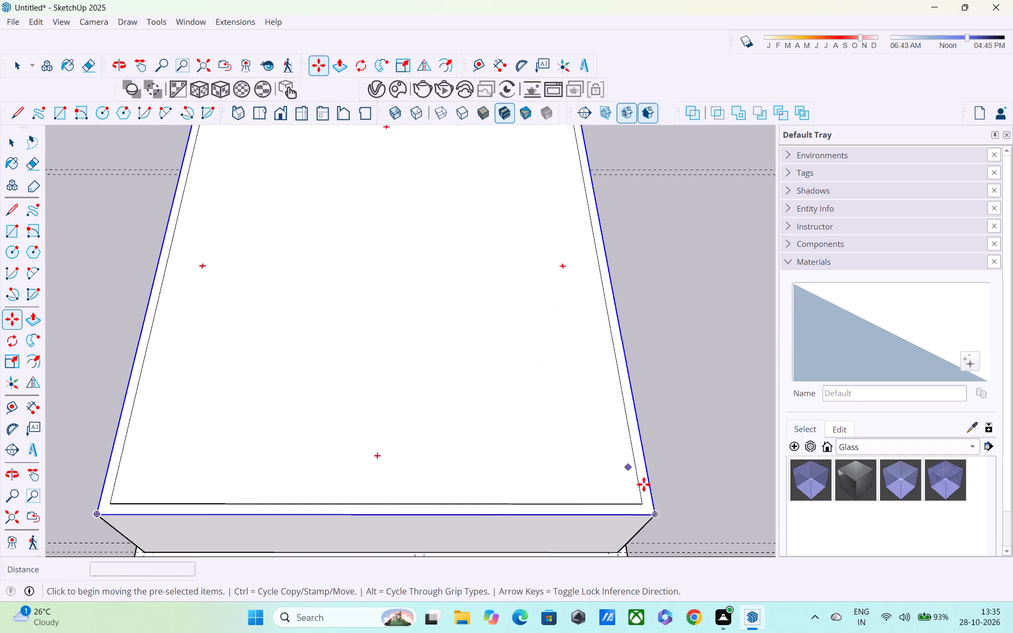
{"action": "left_click", "coordinate": [651, 515]}
{"action": "scroll", "coordinate": [680, 402], "scroll_direction": "down", "scroll_amount": 5}
{"action": "middle_click_drag", "start_coordinate": [682, 402], "coordinate": [633, 407], "text": "shift"}
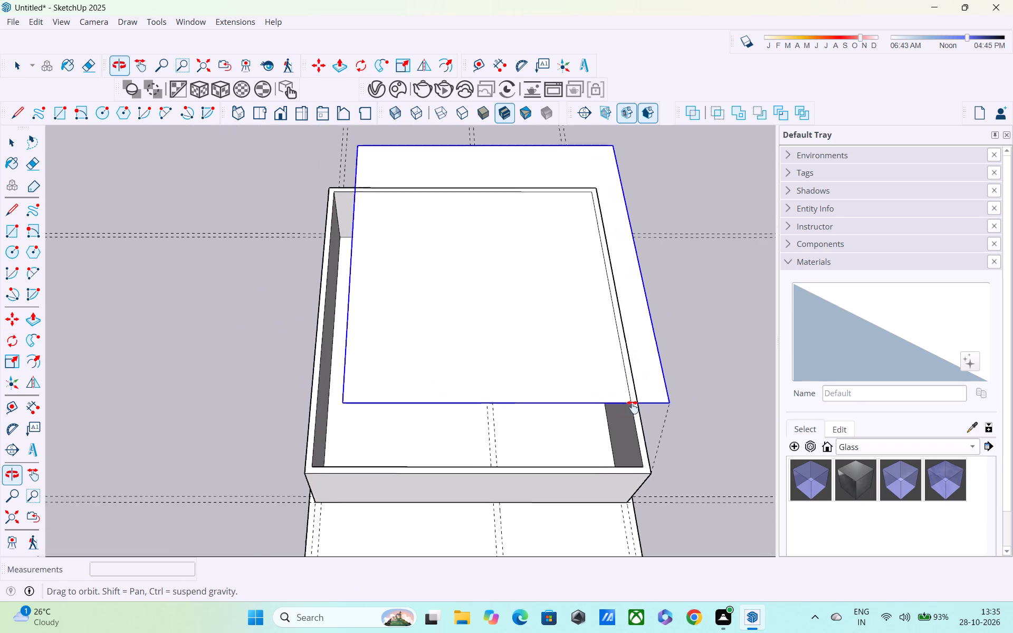
{"action": "middle_click_drag", "start_coordinate": [633, 407], "coordinate": [203, 426], "text": "shift"}
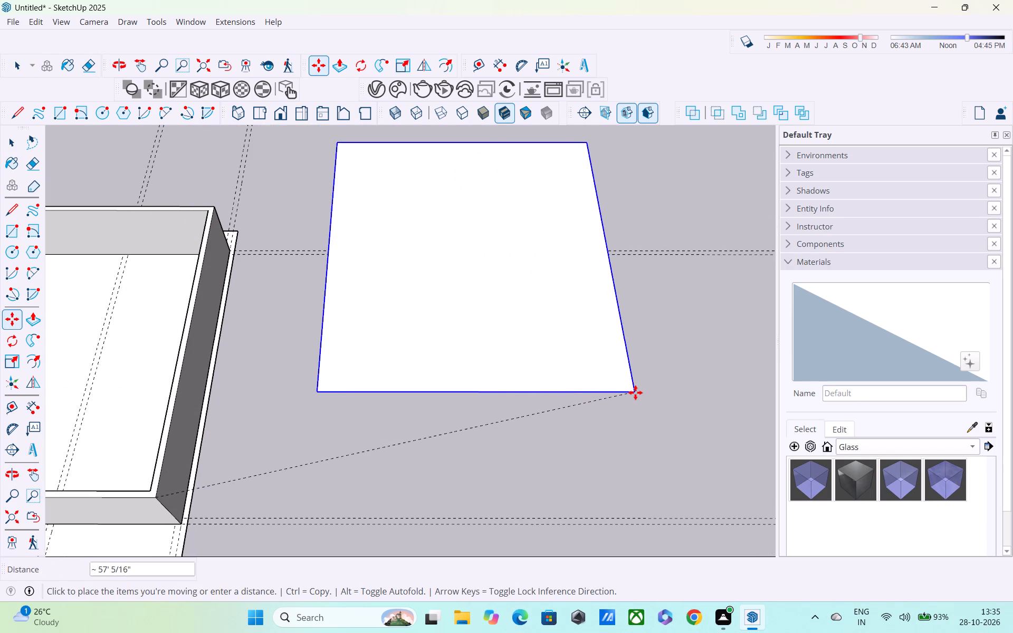
{"action": "left_click", "coordinate": [635, 392]}
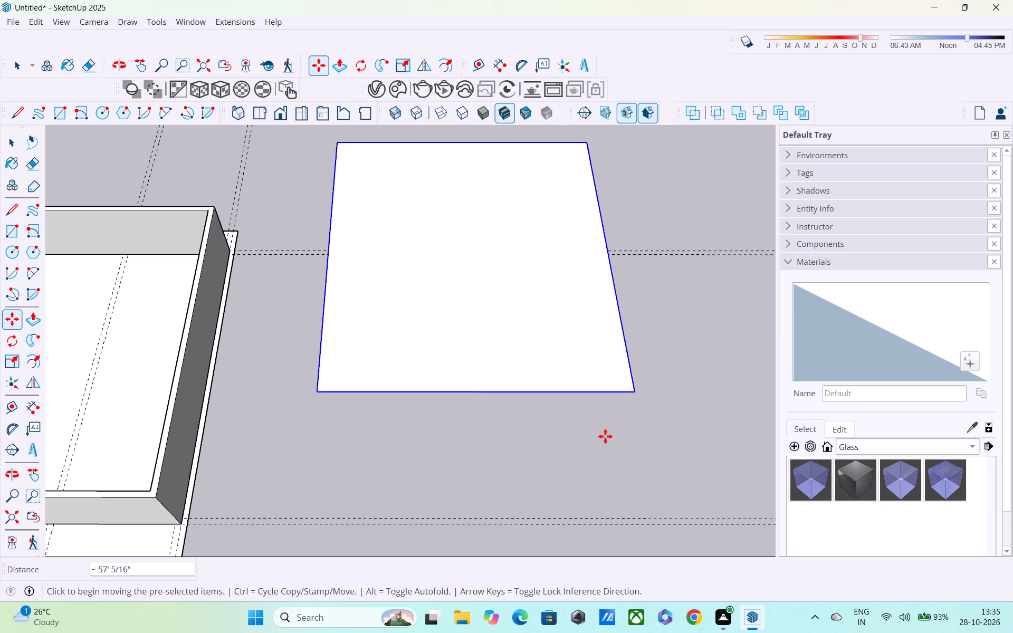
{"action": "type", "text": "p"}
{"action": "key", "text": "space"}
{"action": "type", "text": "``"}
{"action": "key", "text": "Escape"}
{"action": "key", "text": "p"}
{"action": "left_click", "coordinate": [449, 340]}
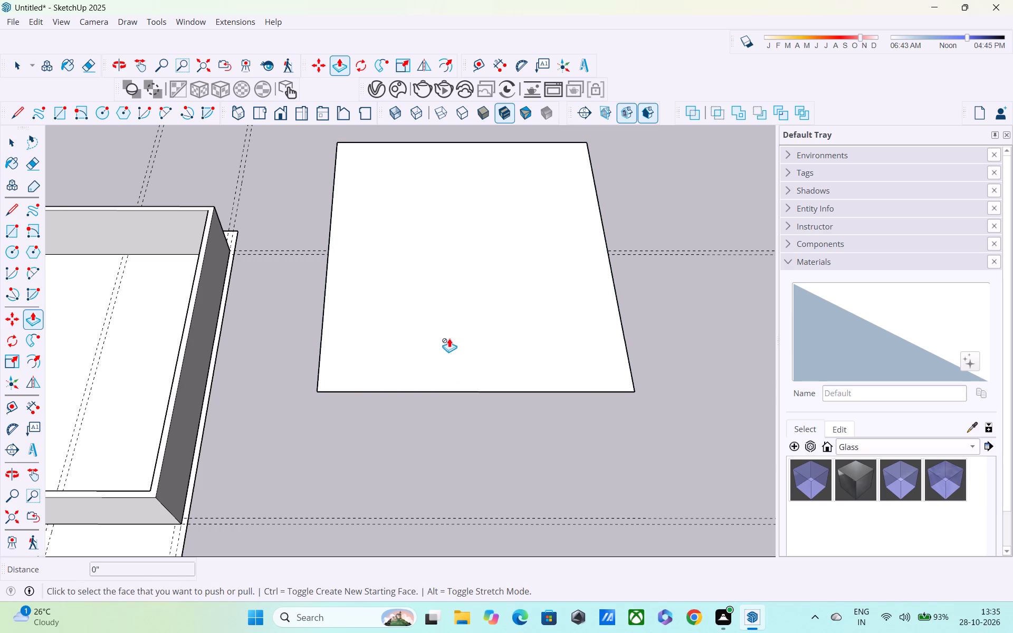
Open the rectangle group for editing and Push/Pull its face up 10" to form a slab.
{"action": "key", "text": "space"}
{"action": "left_click", "coordinate": [460, 323]}
{"action": "right_click", "coordinate": [460, 323]}
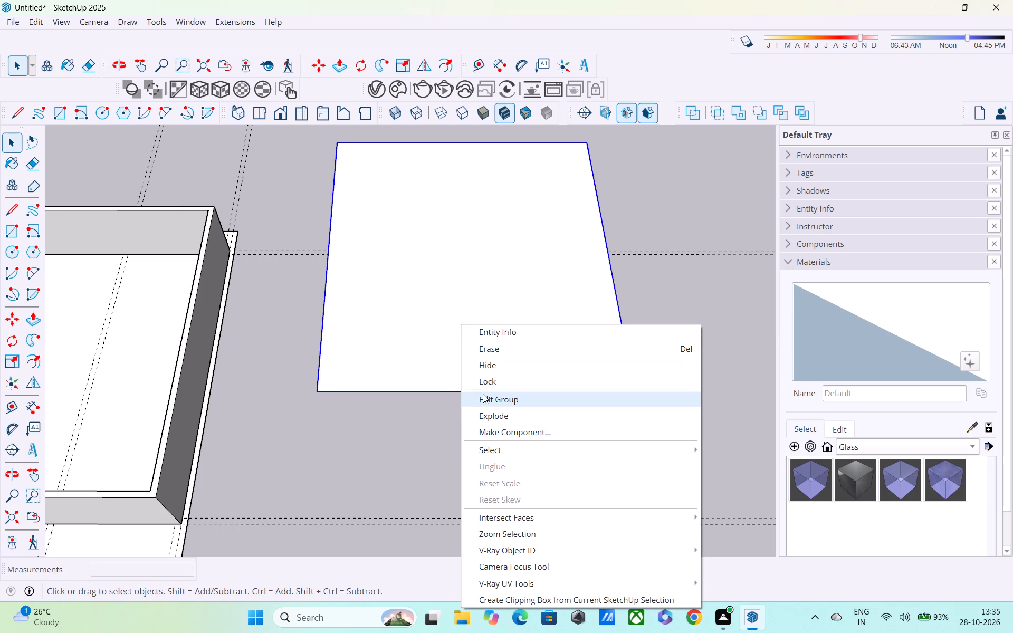
{"action": "left_click", "coordinate": [483, 394]}
{"action": "key", "text": "p"}
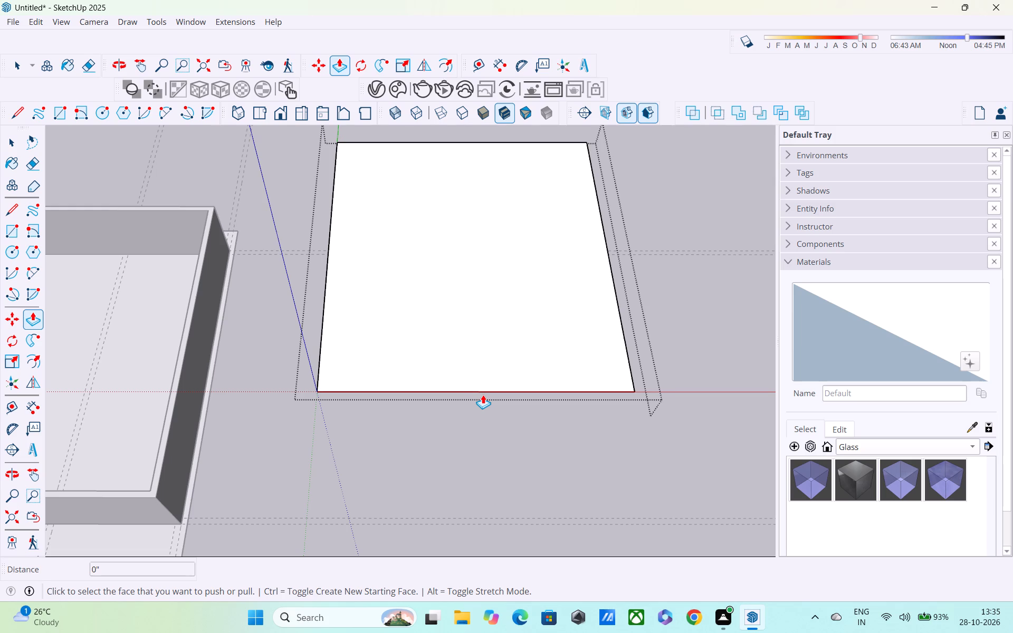
{"action": "left_click", "coordinate": [458, 351]}
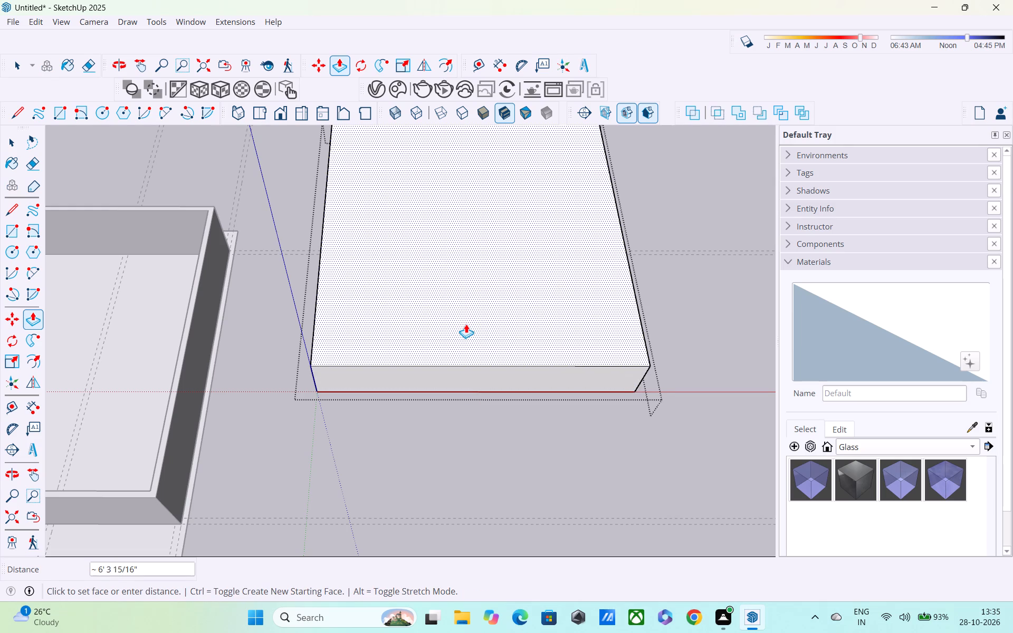
{"action": "type", "text": "10\""}
{"action": "key", "text": "Return"}
Push/Pull the slab's top face up a further 9" and leave the group.
{"action": "middle_click_drag", "start_coordinate": [466, 336], "coordinate": [464, 190]}
{"action": "scroll", "coordinate": [464, 193], "scroll_direction": "down", "scroll_amount": 1}
{"action": "scroll", "coordinate": [424, 298], "scroll_direction": "up", "scroll_amount": 2}
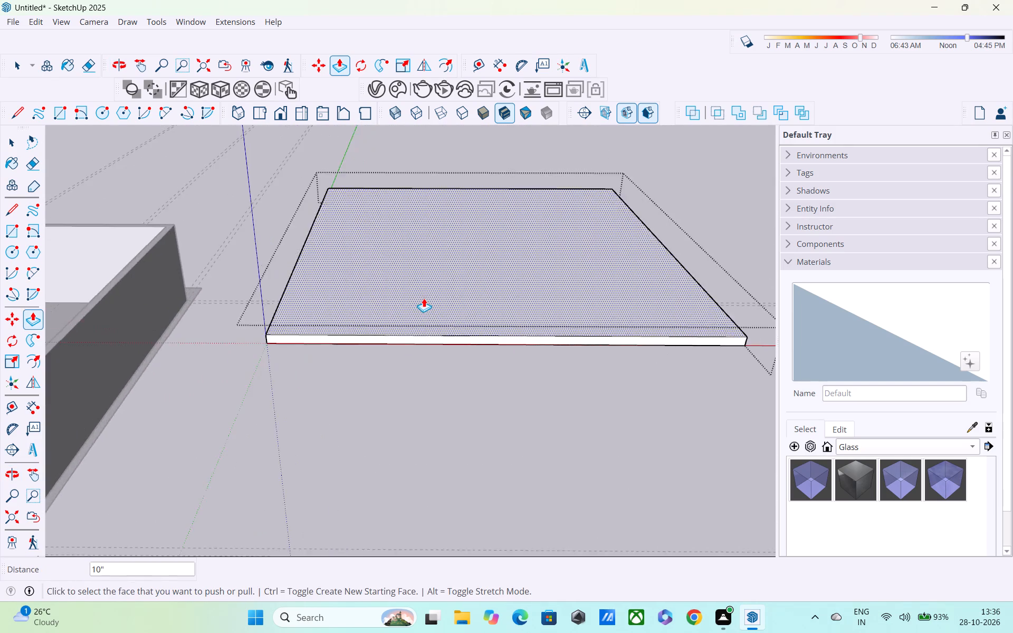
{"action": "scroll", "coordinate": [424, 298], "scroll_direction": "up", "scroll_amount": 3}
{"action": "middle_click_drag", "start_coordinate": [405, 320], "coordinate": [386, 270]}
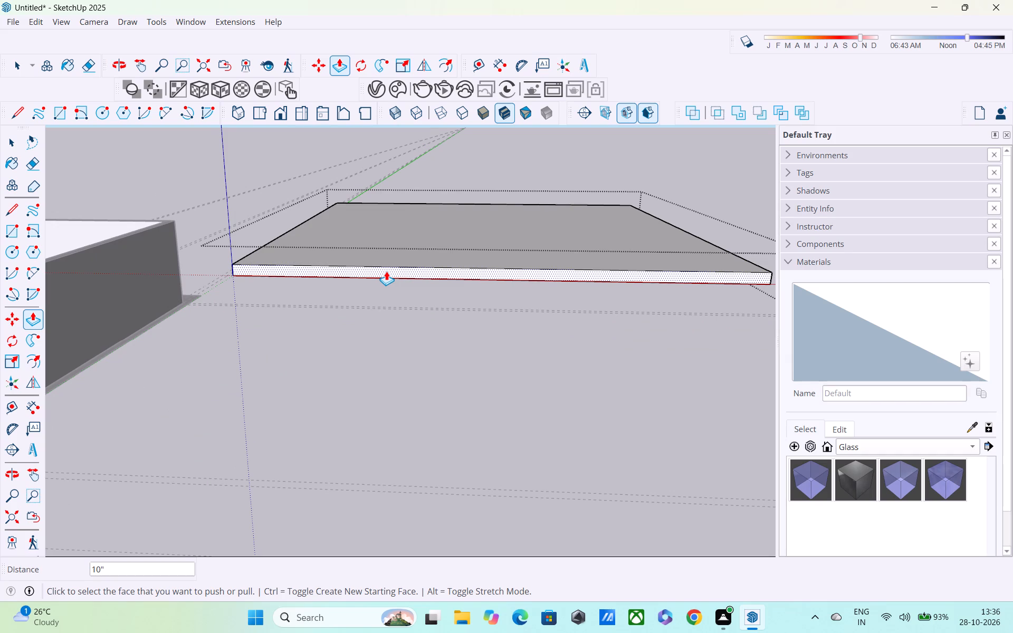
{"action": "middle_click_drag", "start_coordinate": [400, 254], "coordinate": [360, 308]}
{"action": "left_click", "coordinate": [361, 297]}
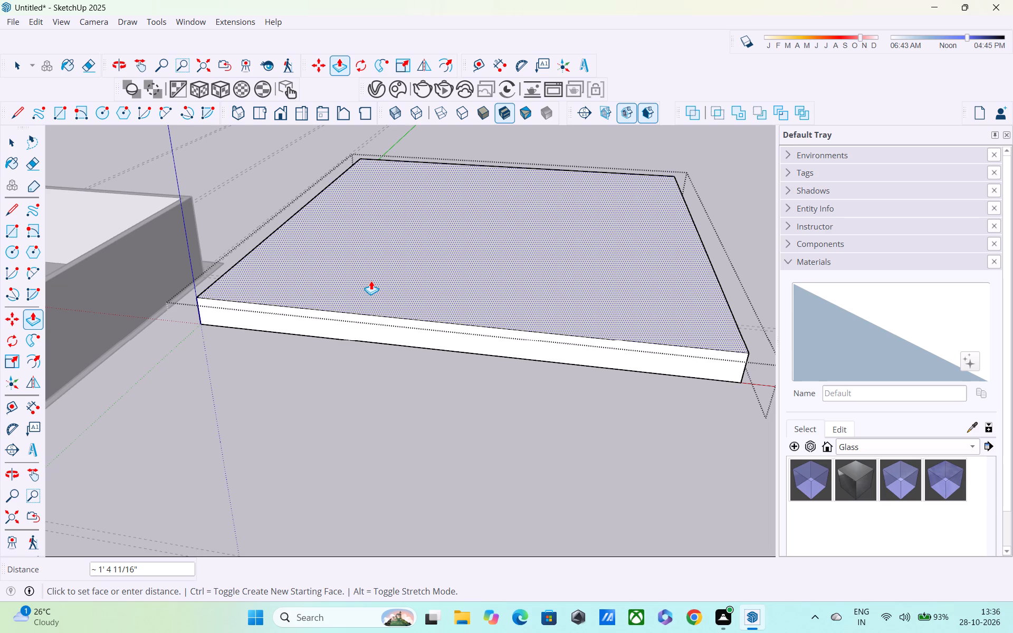
{"action": "type", "text": "9\""}
{"action": "key", "text": "Return"}
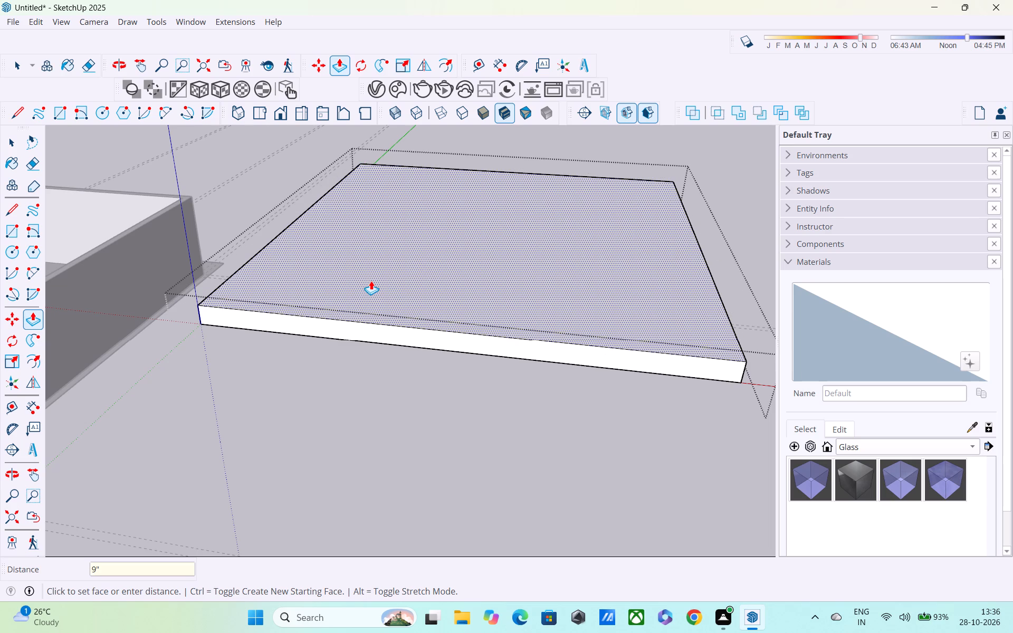
{"action": "scroll", "coordinate": [370, 281], "scroll_direction": "down", "scroll_amount": 4}
{"action": "middle_click_drag", "start_coordinate": [347, 283], "coordinate": [352, 209]}
{"action": "scroll", "coordinate": [353, 210], "scroll_direction": "down", "scroll_amount": 4}
{"action": "scroll", "coordinate": [351, 232], "scroll_direction": "up", "scroll_amount": 1}
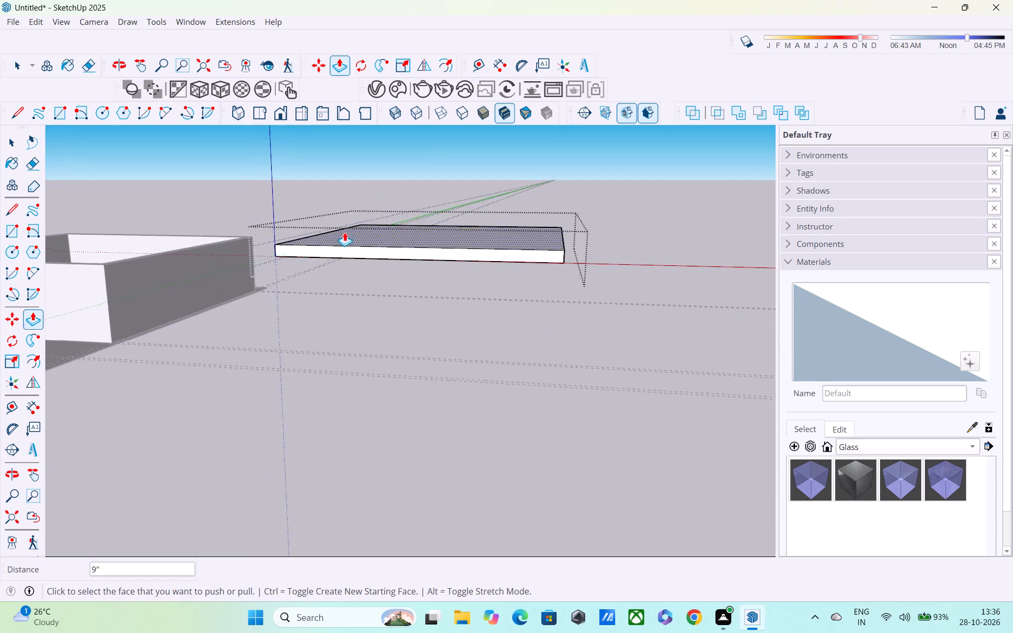
{"action": "middle_click_drag", "start_coordinate": [344, 232], "coordinate": [354, 219]}
{"action": "scroll", "coordinate": [352, 225], "scroll_direction": "down", "scroll_amount": 3}
{"action": "middle_click_drag", "start_coordinate": [384, 179], "coordinate": [436, 243], "text": "shift"}
{"action": "key", "text": "space"}
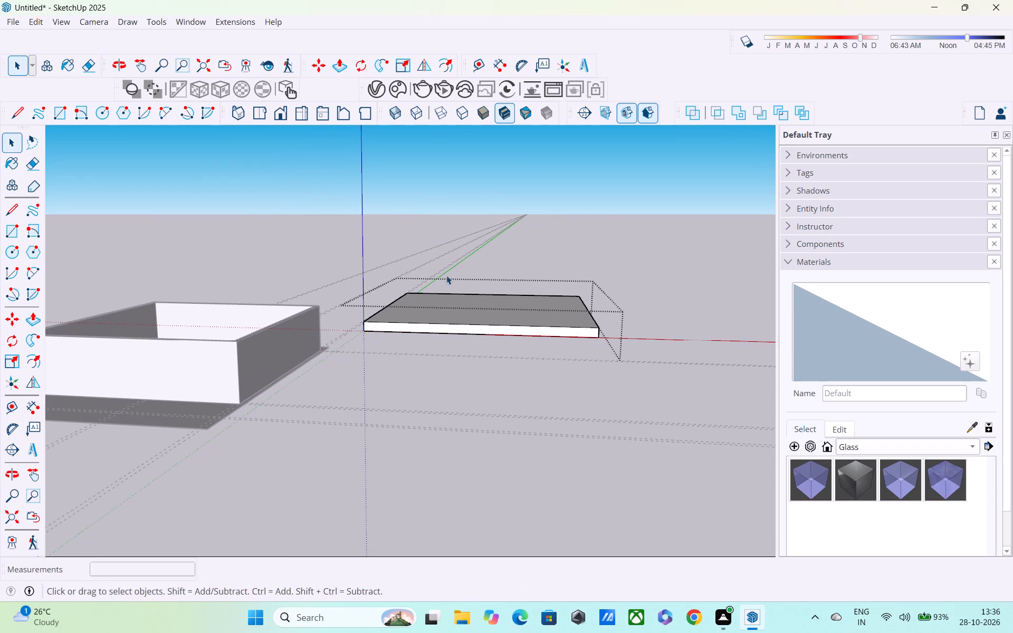
{"action": "left_click", "coordinate": [503, 198]}
{"action": "left_click", "coordinate": [486, 278]}
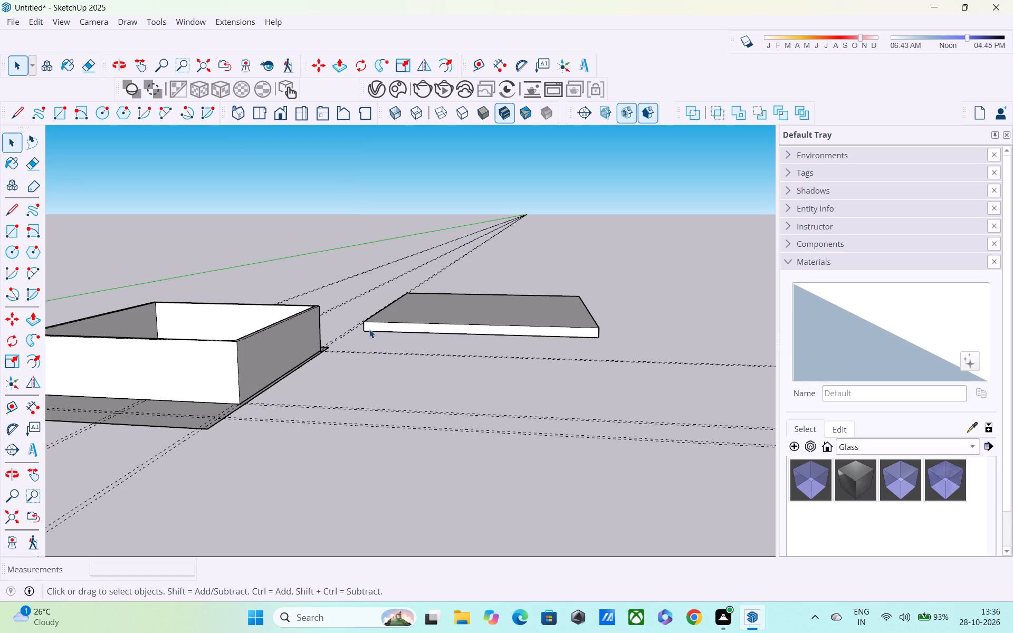
Copy the slab by its bottom corner about 57' onto the matching outer top corner of the walls.
{"action": "key", "text": "m"}
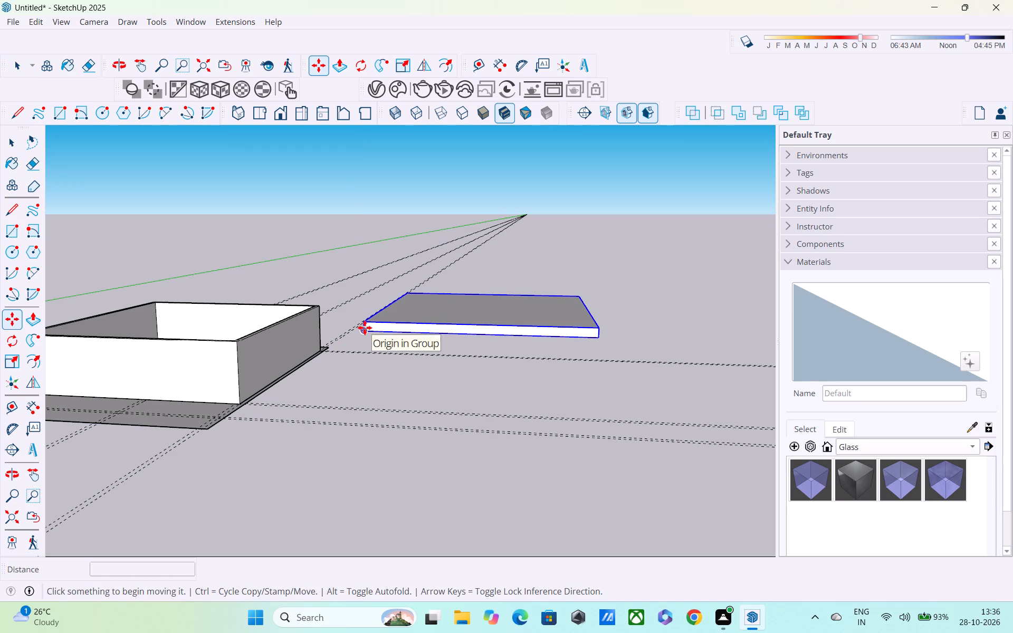
{"action": "left_click", "coordinate": [361, 331]}
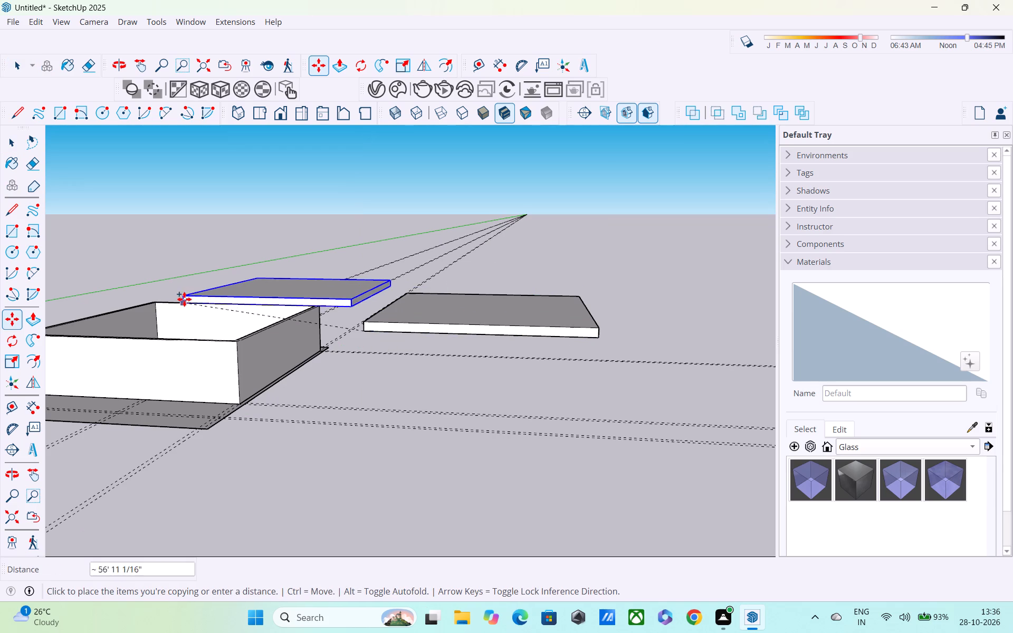
{"action": "middle_click_drag", "start_coordinate": [183, 299], "coordinate": [464, 380]}
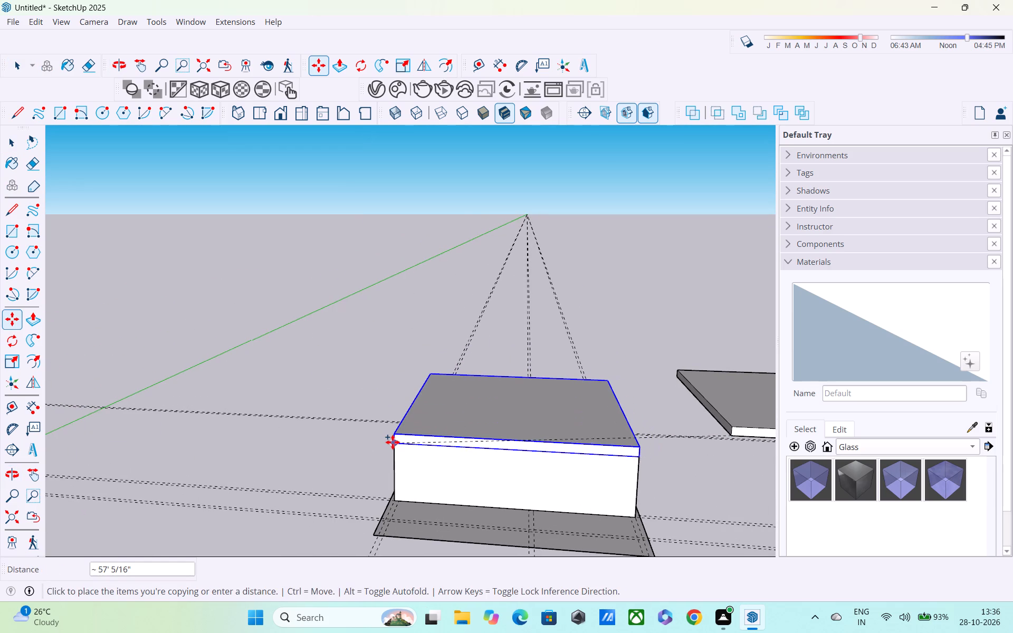
{"action": "left_click", "coordinate": [393, 442]}
{"action": "middle_click_drag", "start_coordinate": [580, 456], "coordinate": [541, 439]}
Copy the grouped walls by a bottom corner 11' 7" straight up onto the slab's matching top corner as a second storey.
{"action": "key", "text": "space"}
{"action": "left_click", "coordinate": [525, 478]}
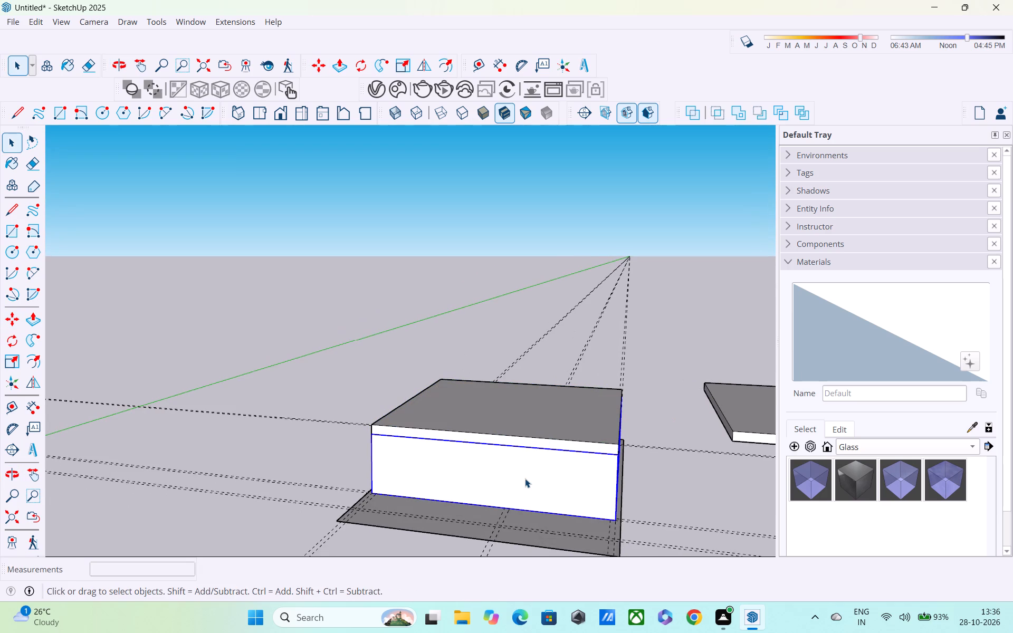
{"action": "key", "text": "m"}
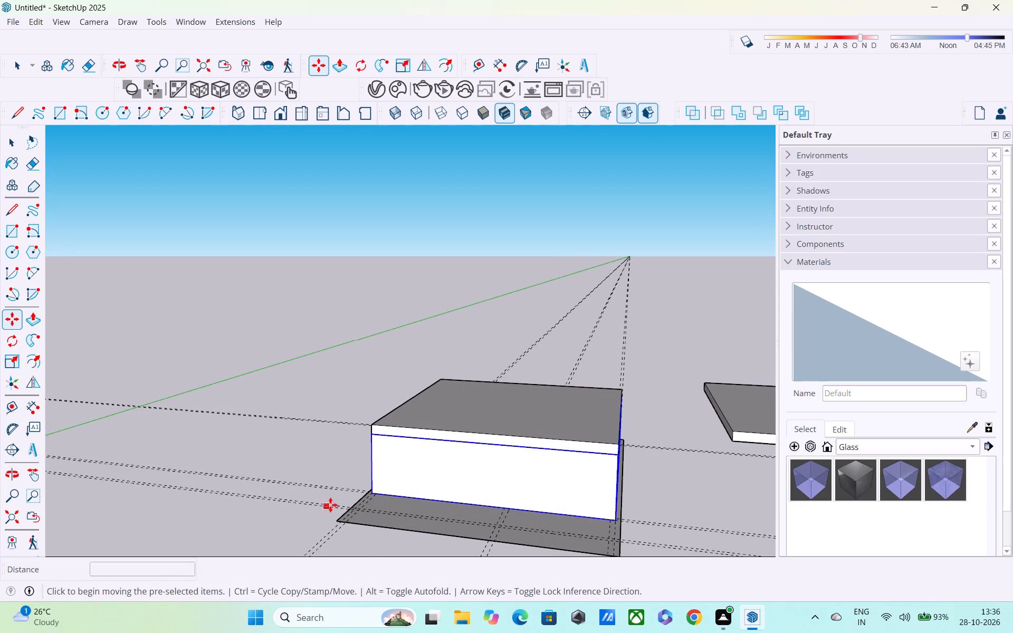
{"action": "left_click", "coordinate": [373, 496]}
{"action": "left_click", "coordinate": [379, 426]}
{"action": "scroll", "coordinate": [486, 449], "scroll_direction": "down", "scroll_amount": 3}
{"action": "middle_click_drag", "start_coordinate": [486, 449], "coordinate": [431, 422], "text": "shift"}
{"action": "scroll", "coordinate": [431, 422], "scroll_direction": "up", "scroll_amount": 1}
{"action": "scroll", "coordinate": [431, 422], "scroll_direction": "down", "scroll_amount": 2}
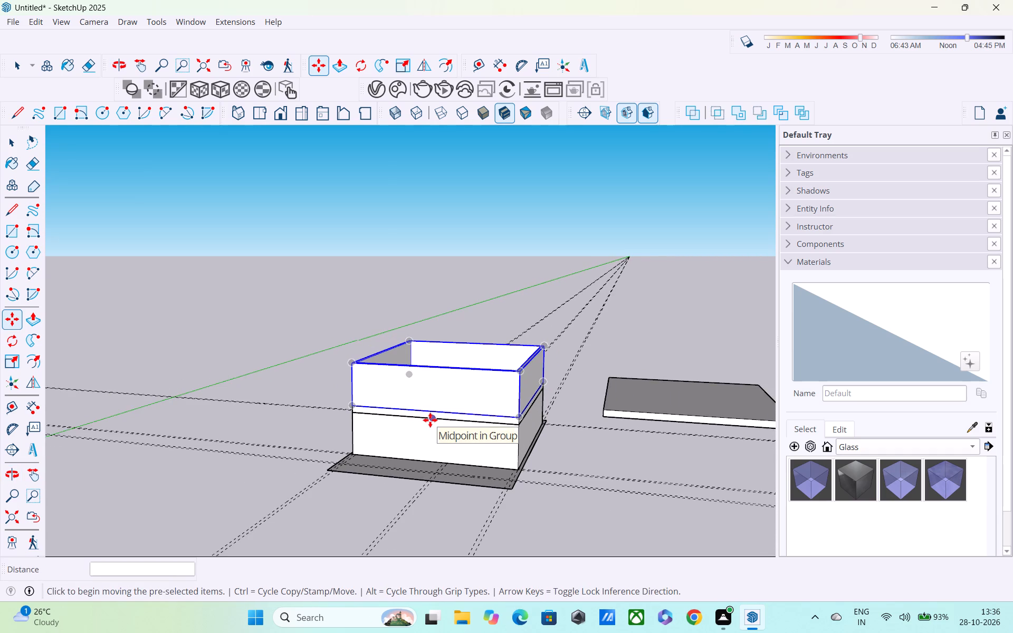
{"action": "scroll", "coordinate": [430, 420], "scroll_direction": "down", "scroll_amount": 4}
Move the spare slab beside the building by its bottom corner about 58' 2" onto the second-storey walls' matching outer top corner.
{"action": "key", "text": "space"}
{"action": "left_click", "coordinate": [595, 423]}
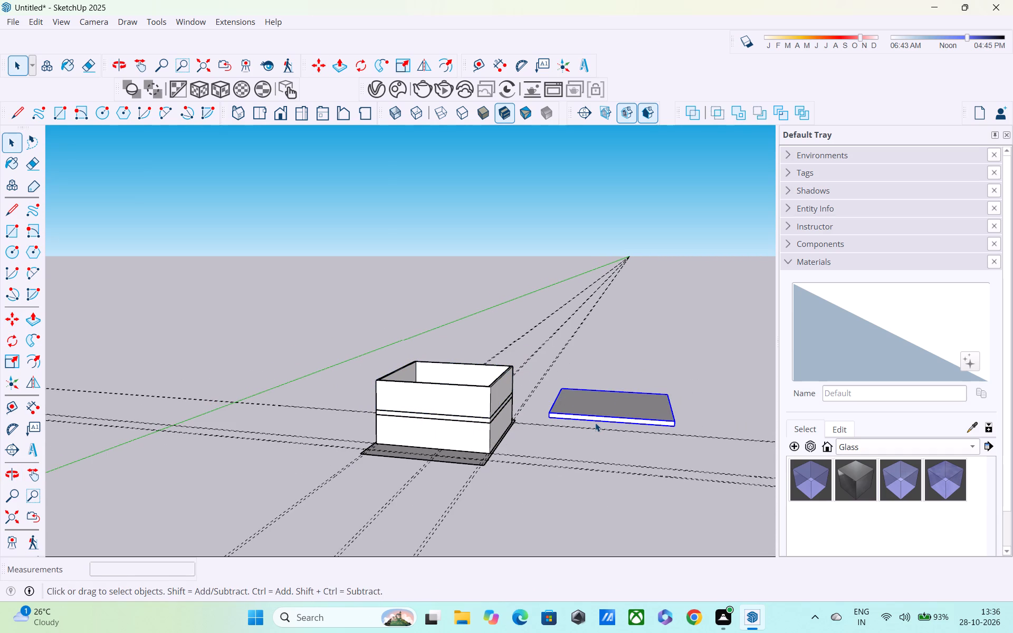
{"action": "key", "text": "m"}
{"action": "scroll", "coordinate": [547, 425], "scroll_direction": "up", "scroll_amount": 4}
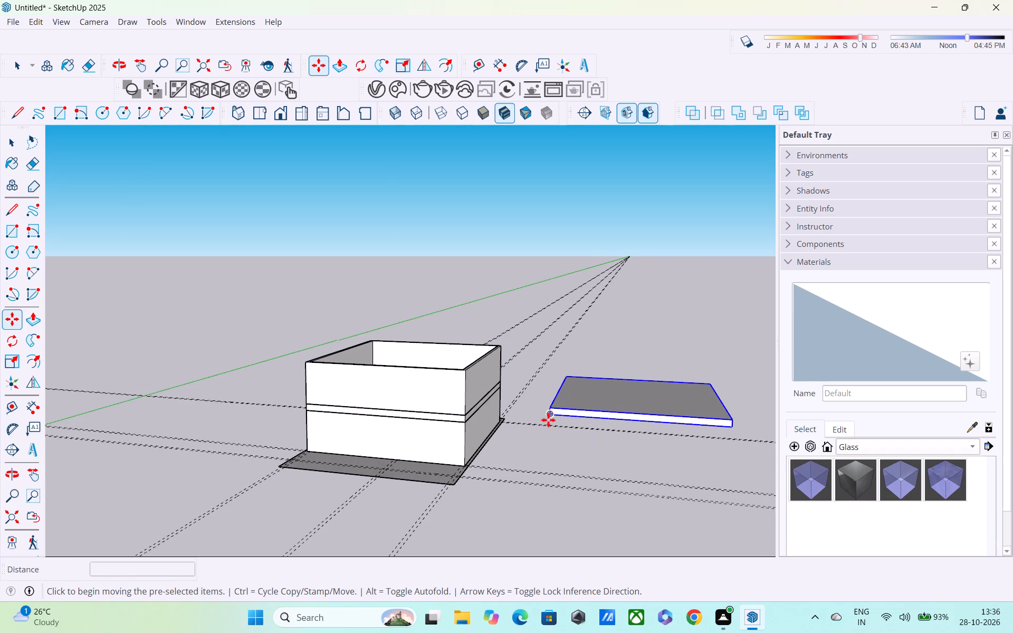
{"action": "left_click", "coordinate": [550, 414]}
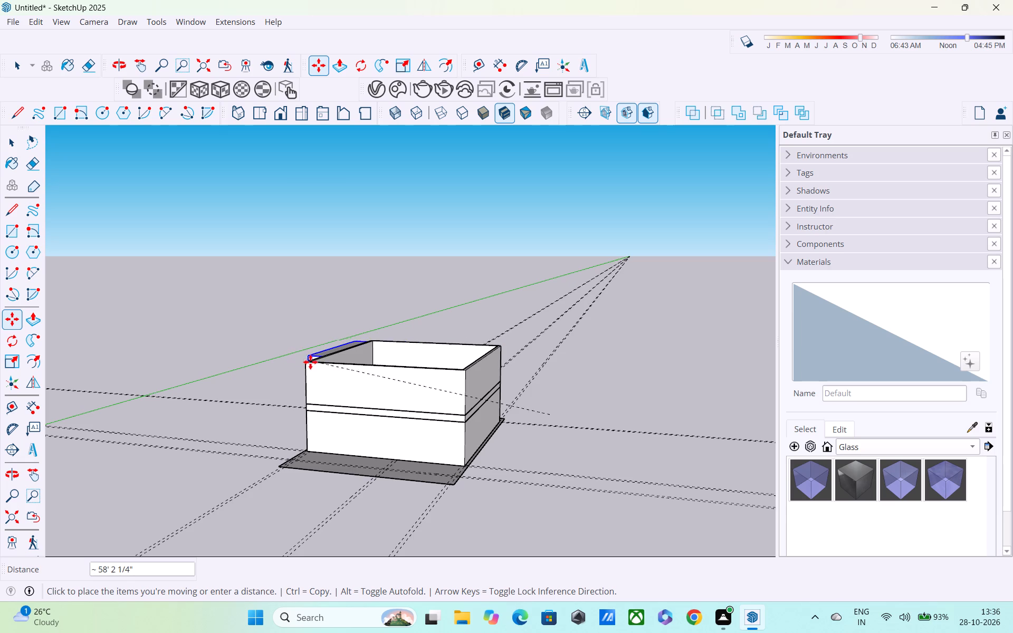
{"action": "left_click", "coordinate": [311, 363]}
{"action": "scroll", "coordinate": [338, 371], "scroll_direction": "down", "scroll_amount": 3}
{"action": "middle_click_drag", "start_coordinate": [338, 371], "coordinate": [592, 374], "text": "shift"}
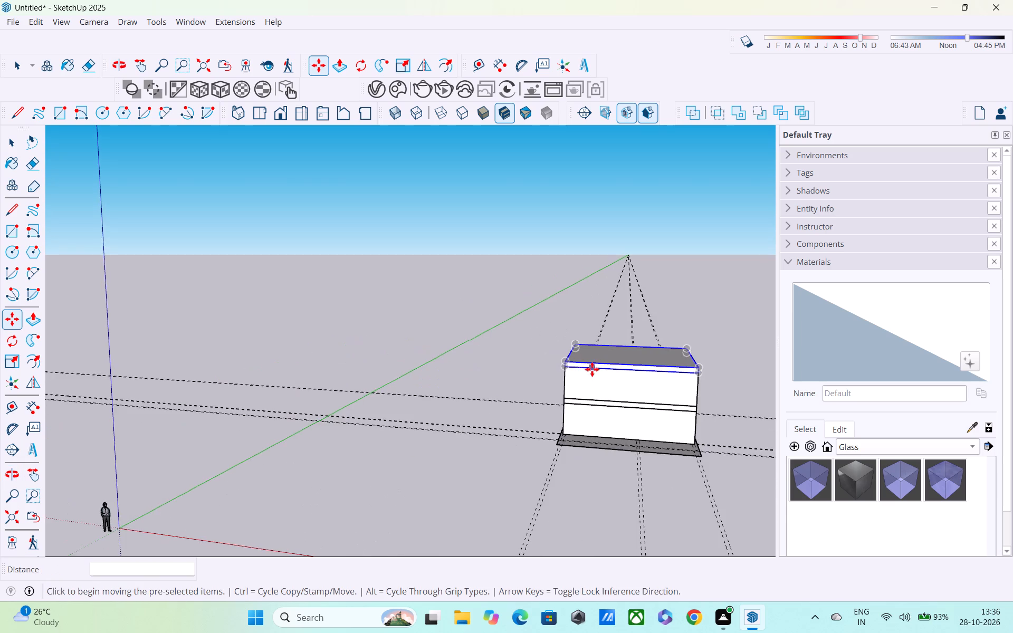
{"action": "scroll", "coordinate": [589, 366], "scroll_direction": "up", "scroll_amount": 3}
{"action": "middle_click_drag", "start_coordinate": [585, 364], "coordinate": [476, 364]}
{"action": "scroll", "coordinate": [475, 364], "scroll_direction": "down", "scroll_amount": 3}
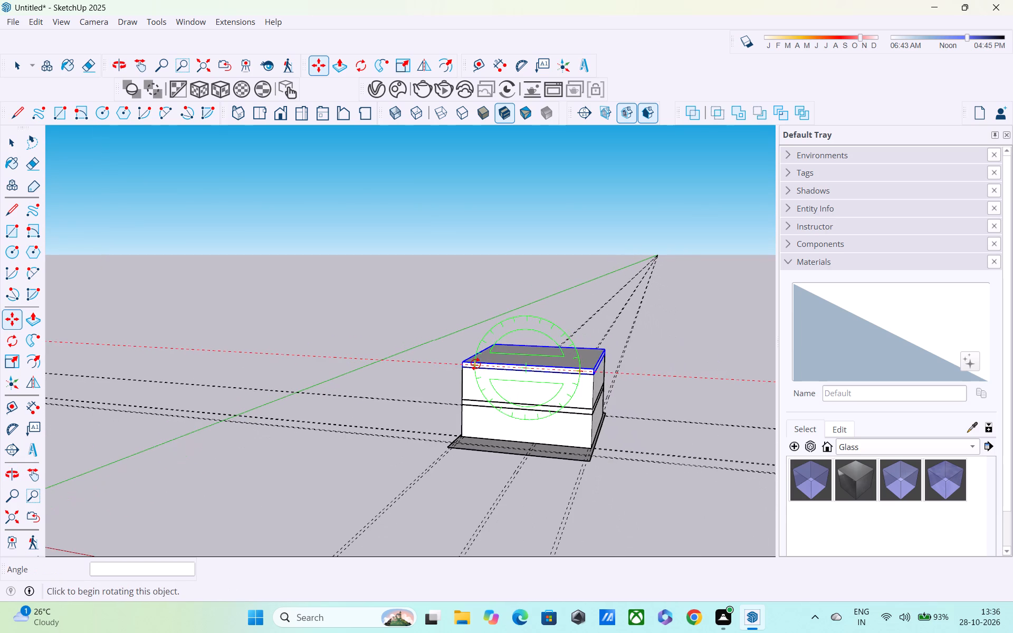
{"action": "scroll", "coordinate": [475, 364], "scroll_direction": "down", "scroll_amount": 1}
{"action": "key", "text": "space"}
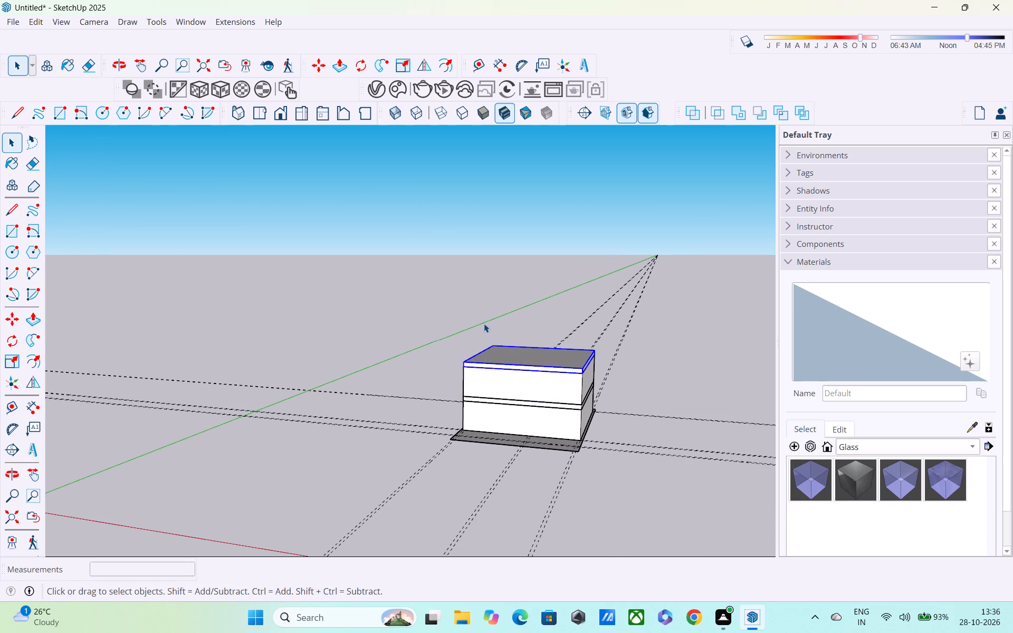
Examine the stacked two-storey building and its slabs from several angles and distances.
{"action": "scroll", "coordinate": [453, 268], "scroll_direction": "up", "scroll_amount": 3}
{"action": "middle_click_drag", "start_coordinate": [450, 276], "coordinate": [436, 327]}
{"action": "scroll", "coordinate": [436, 333], "scroll_direction": "down", "scroll_amount": 5}
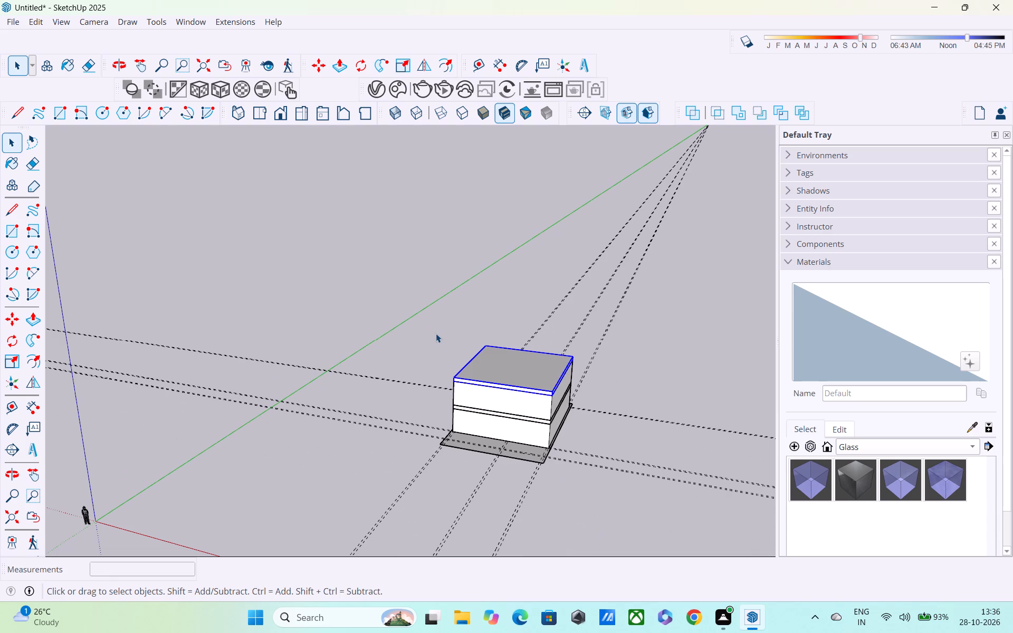
{"action": "middle_click_drag", "start_coordinate": [438, 333], "coordinate": [361, 348]}
{"action": "scroll", "coordinate": [361, 348], "scroll_direction": "up", "scroll_amount": 1}
{"action": "scroll", "coordinate": [361, 348], "scroll_direction": "down", "scroll_amount": 5}
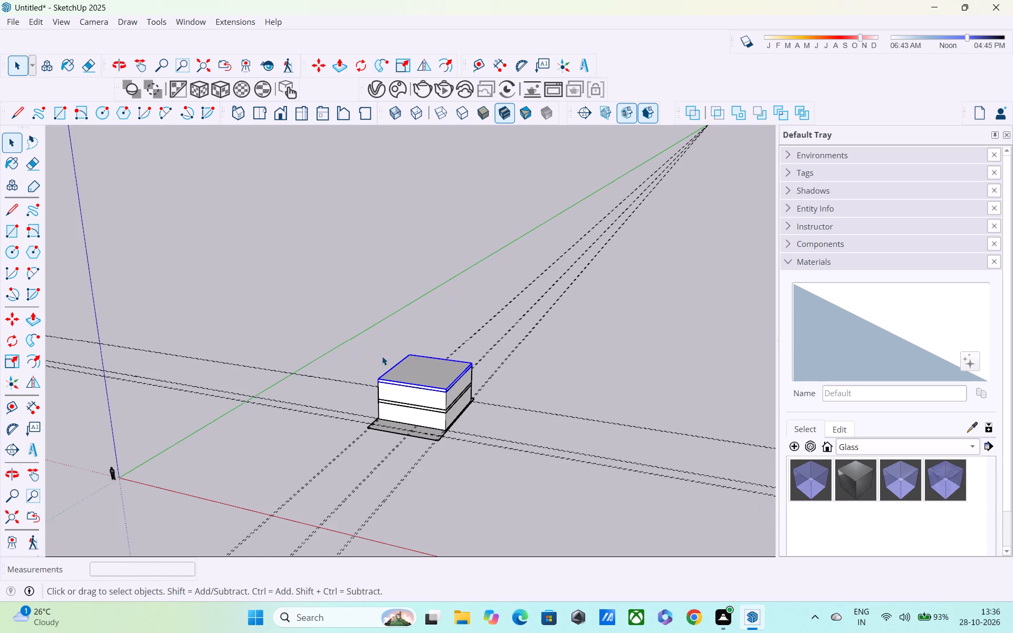
{"action": "middle_click_drag", "start_coordinate": [389, 360], "coordinate": [412, 408]}
{"action": "key", "text": "space"}
{"action": "middle_click_drag", "start_coordinate": [381, 356], "coordinate": [405, 267]}
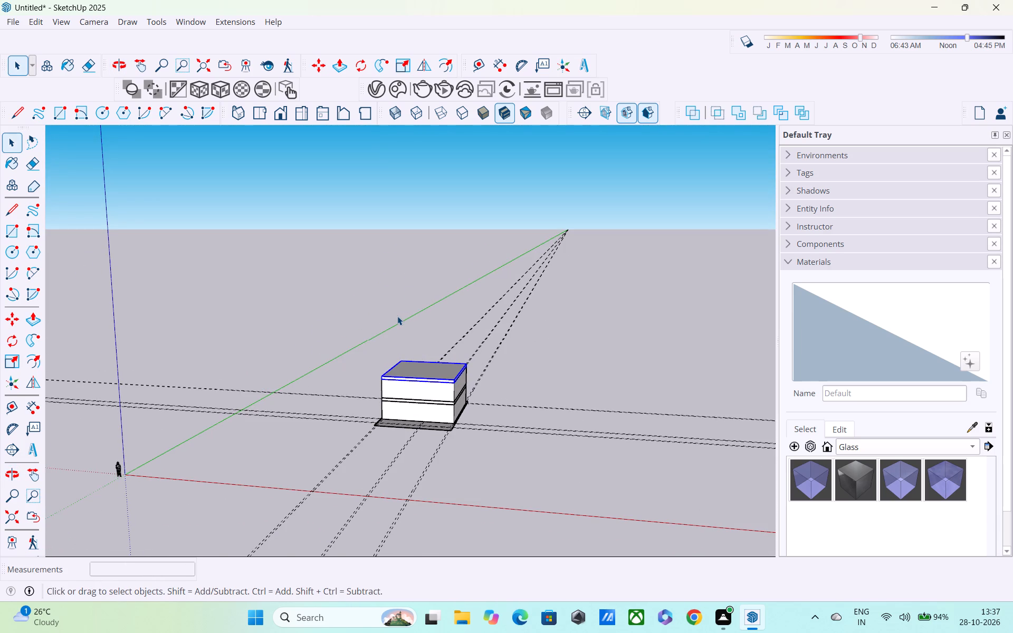
{"action": "scroll", "coordinate": [397, 316], "scroll_direction": "down", "scroll_amount": 3}
{"action": "key", "text": "space"}
{"action": "left_click", "coordinate": [522, 342]}
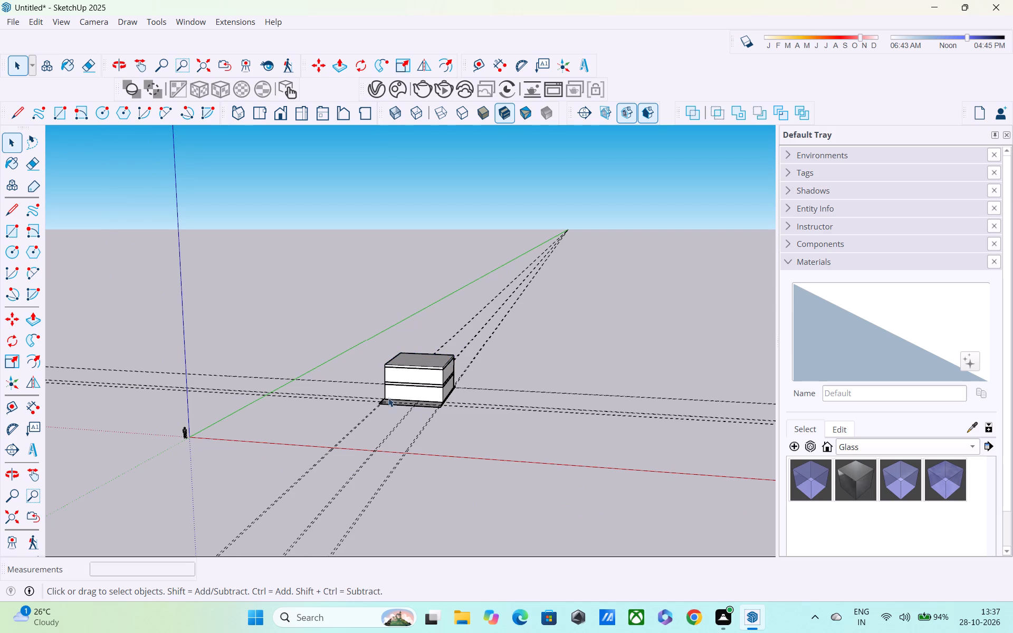
{"action": "middle_click_drag", "start_coordinate": [388, 398], "coordinate": [389, 472]}
{"action": "scroll", "coordinate": [386, 452], "scroll_direction": "down", "scroll_amount": 5}
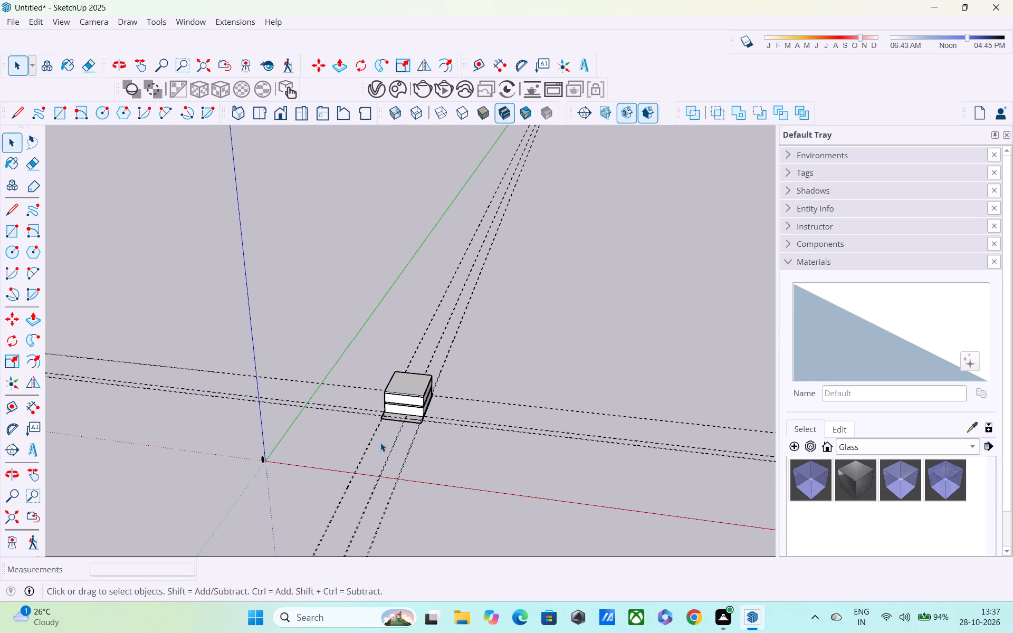
{"action": "scroll", "coordinate": [380, 443], "scroll_direction": "down", "scroll_amount": 3}
{"action": "scroll", "coordinate": [380, 443], "scroll_direction": "up", "scroll_amount": 2}
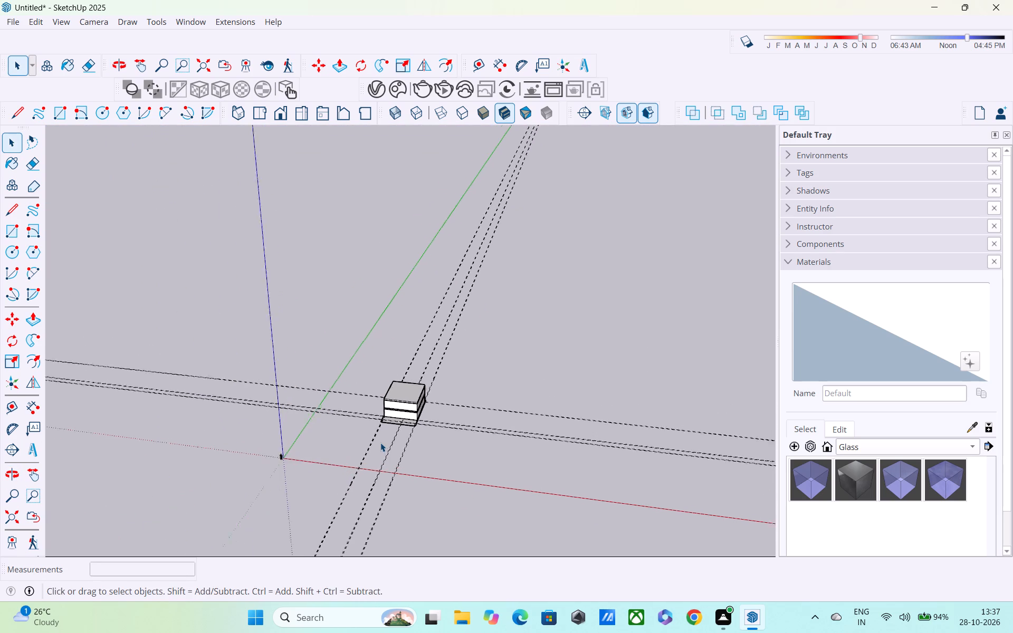
{"action": "scroll", "coordinate": [380, 443], "scroll_direction": "up", "scroll_amount": 7}
{"action": "scroll", "coordinate": [403, 399], "scroll_direction": "up", "scroll_amount": 4}
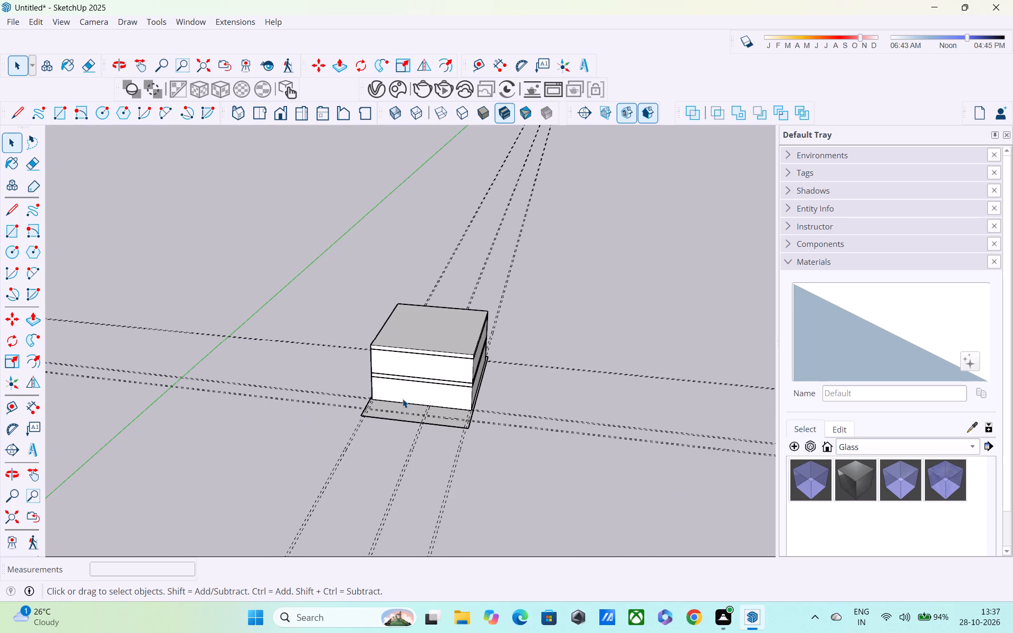
Copy the second-storey walls by a bottom corner 11' 7" up onto the top slab as a third storey.
{"action": "scroll", "coordinate": [403, 395], "scroll_direction": "up", "scroll_amount": 5}
{"action": "middle_click_drag", "start_coordinate": [406, 388], "coordinate": [427, 335]}
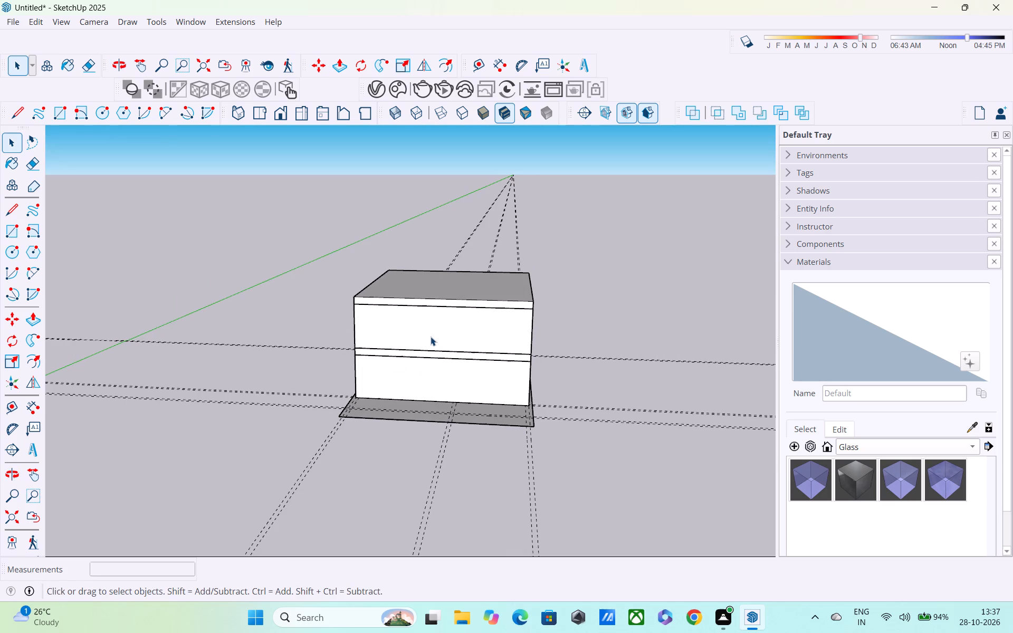
{"action": "left_click", "coordinate": [435, 339]}
{"action": "key", "text": "m"}
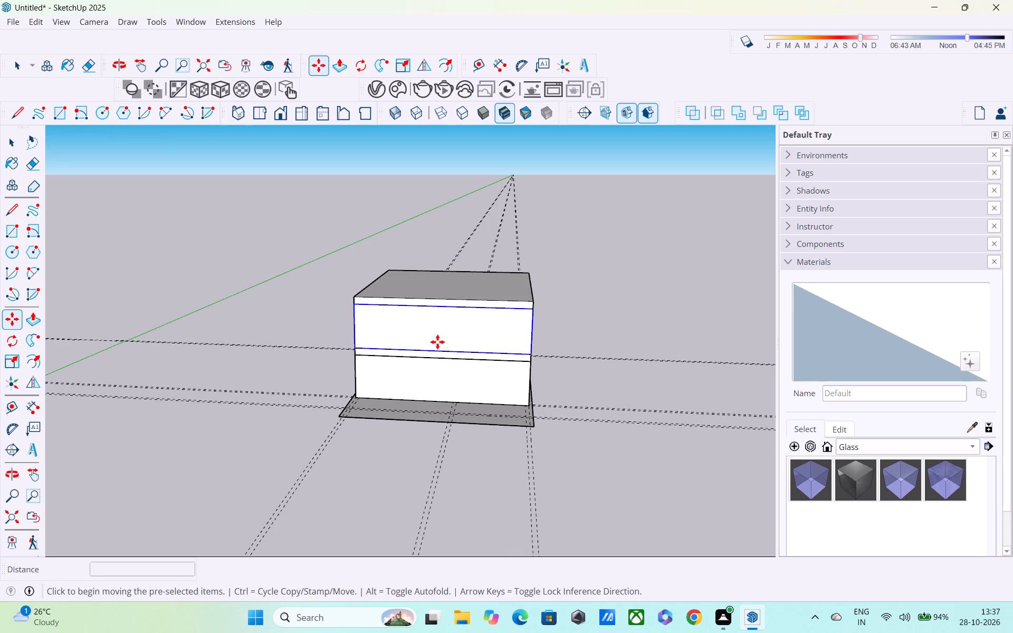
{"action": "left_click", "coordinate": [533, 353]}
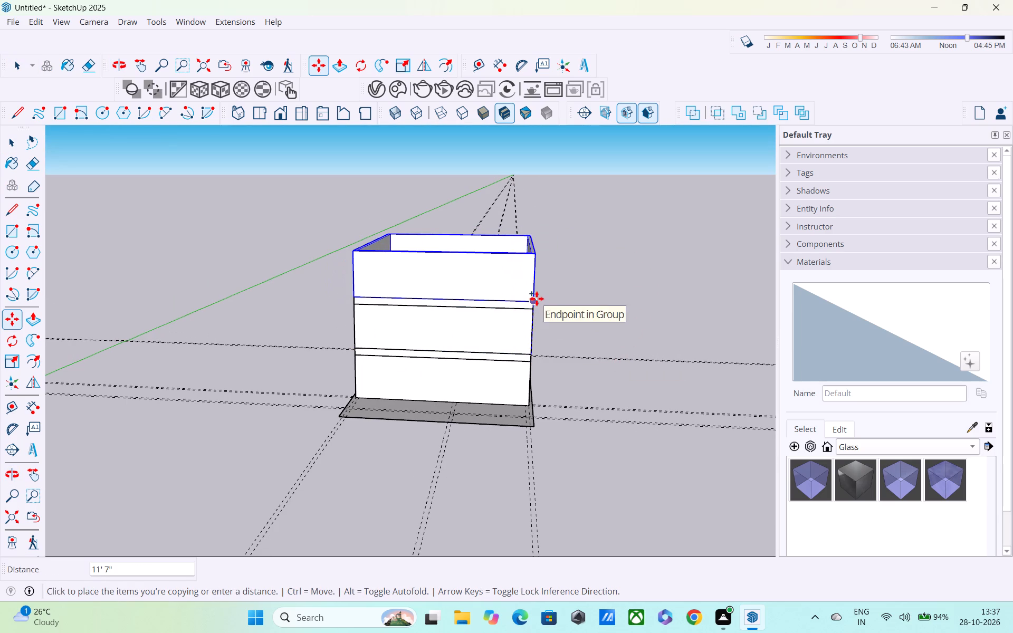
{"action": "left_click", "coordinate": [537, 299]}
{"action": "scroll", "coordinate": [312, 293], "scroll_direction": "down", "scroll_amount": 3}
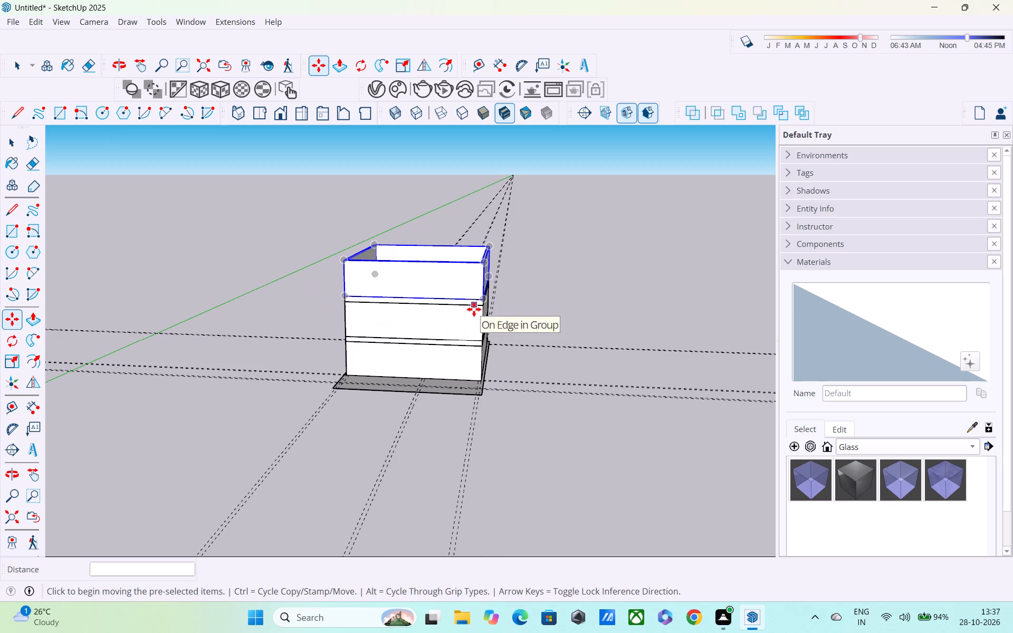
Copy the slab between the second and third storeys by its bottom corner onto the third-storey walls' matching top corner.
{"action": "key", "text": "space"}
{"action": "left_click", "coordinate": [474, 304]}
{"action": "key", "text": "m"}
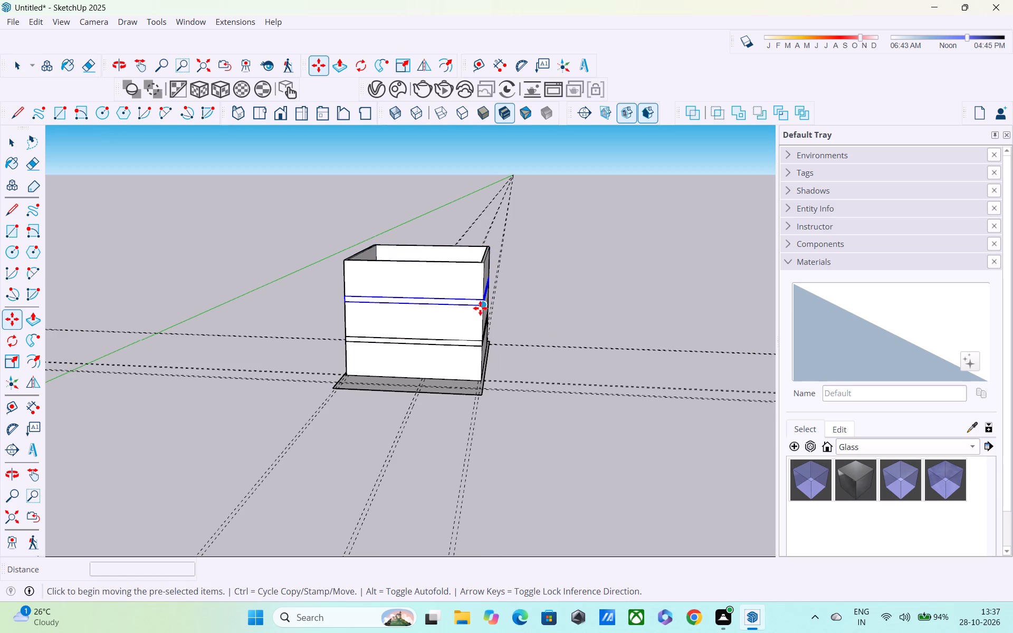
{"action": "left_click", "coordinate": [481, 307]}
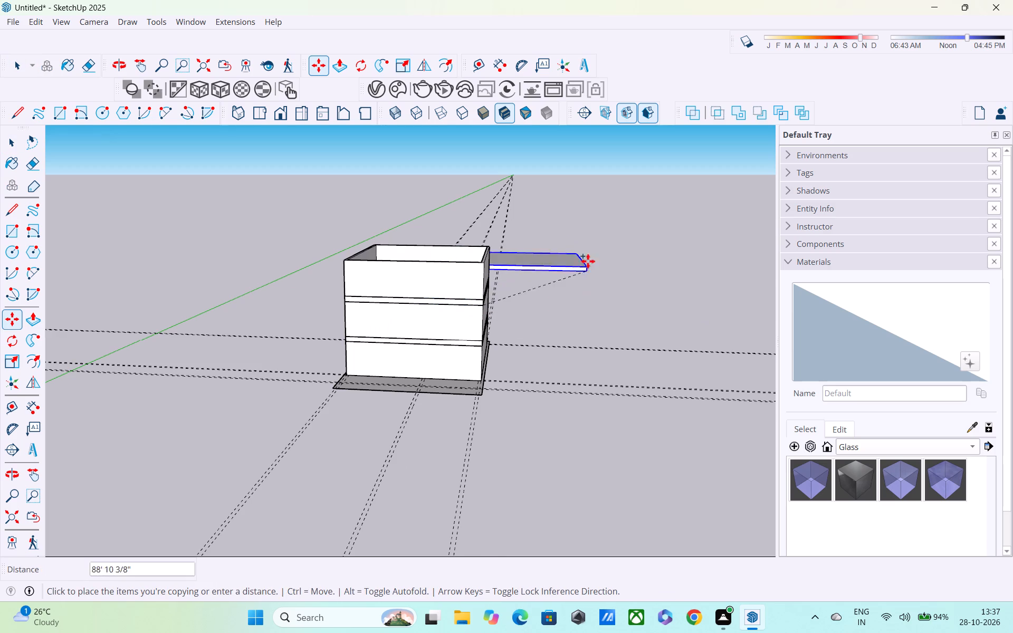
{"action": "left_click", "coordinate": [483, 266]}
{"action": "scroll", "coordinate": [455, 277], "scroll_direction": "down", "scroll_amount": 5}
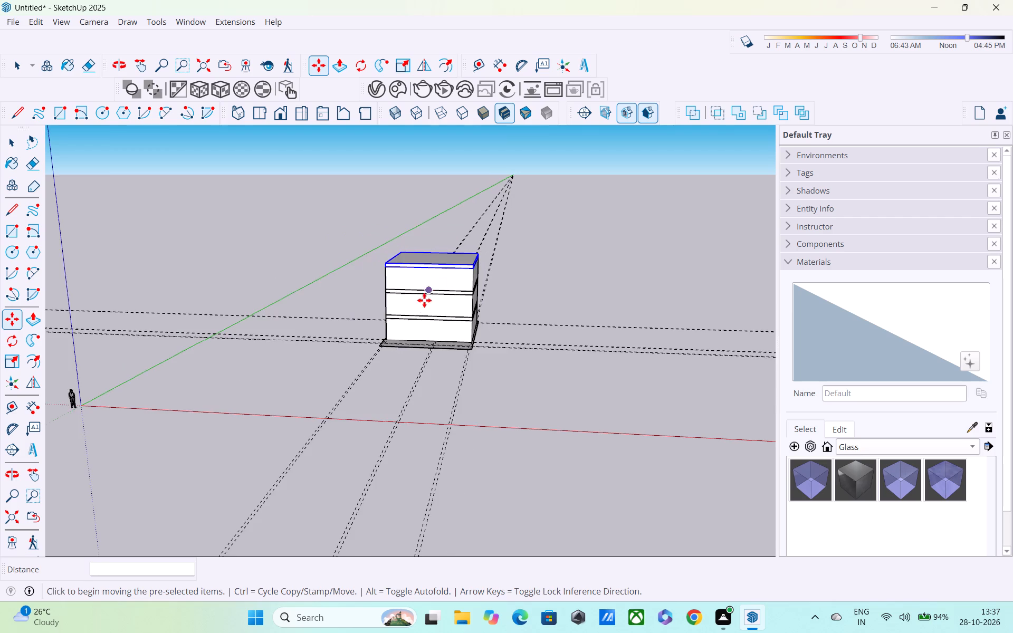
{"action": "middle_click_drag", "start_coordinate": [440, 385], "coordinate": [446, 456], "text": "shift"}
{"action": "middle_click_drag", "start_coordinate": [427, 379], "coordinate": [412, 270]}
{"action": "scroll", "coordinate": [420, 420], "scroll_direction": "up", "scroll_amount": 5}
{"action": "key", "text": "space"}
{"action": "left_click", "coordinate": [567, 306]}
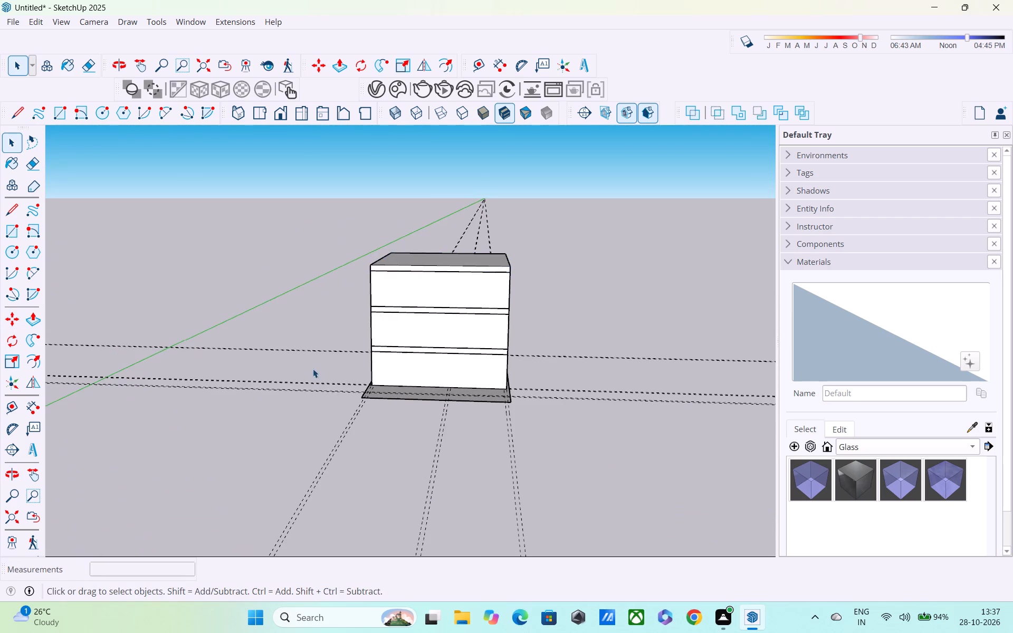
Open the lowest slab group for editing, Push/Pull its front face 7' outward as a projection, and leave the group.
{"action": "scroll", "coordinate": [313, 363], "scroll_direction": "up", "scroll_amount": 3}
{"action": "scroll", "coordinate": [357, 345], "scroll_direction": "up", "scroll_amount": 3}
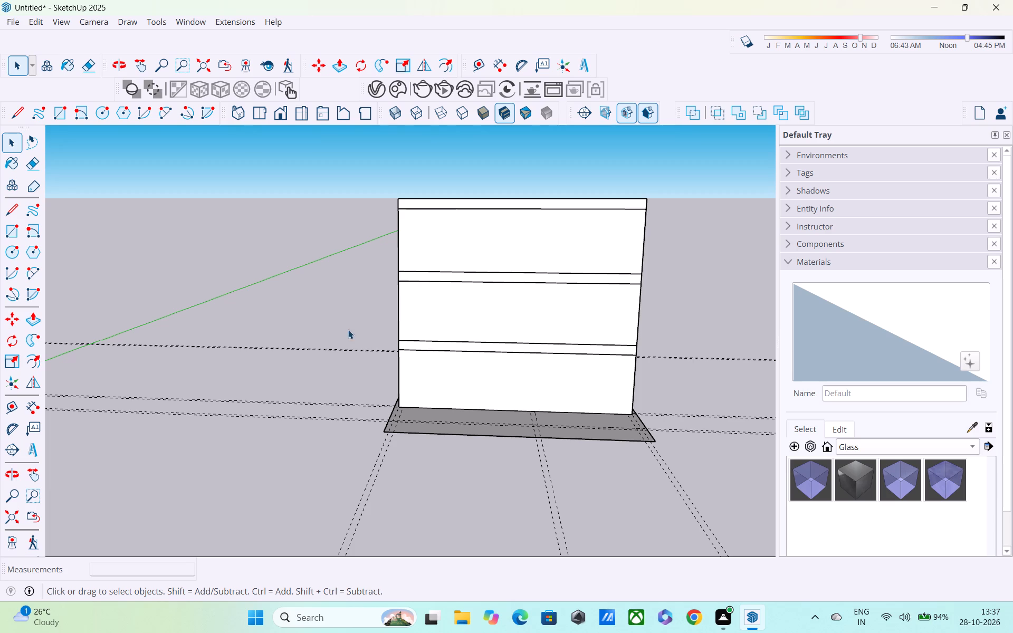
{"action": "middle_click_drag", "start_coordinate": [462, 383], "coordinate": [459, 333]}
{"action": "scroll", "coordinate": [456, 346], "scroll_direction": "up", "scroll_amount": 10}
{"action": "scroll", "coordinate": [439, 347], "scroll_direction": "down", "scroll_amount": 4}
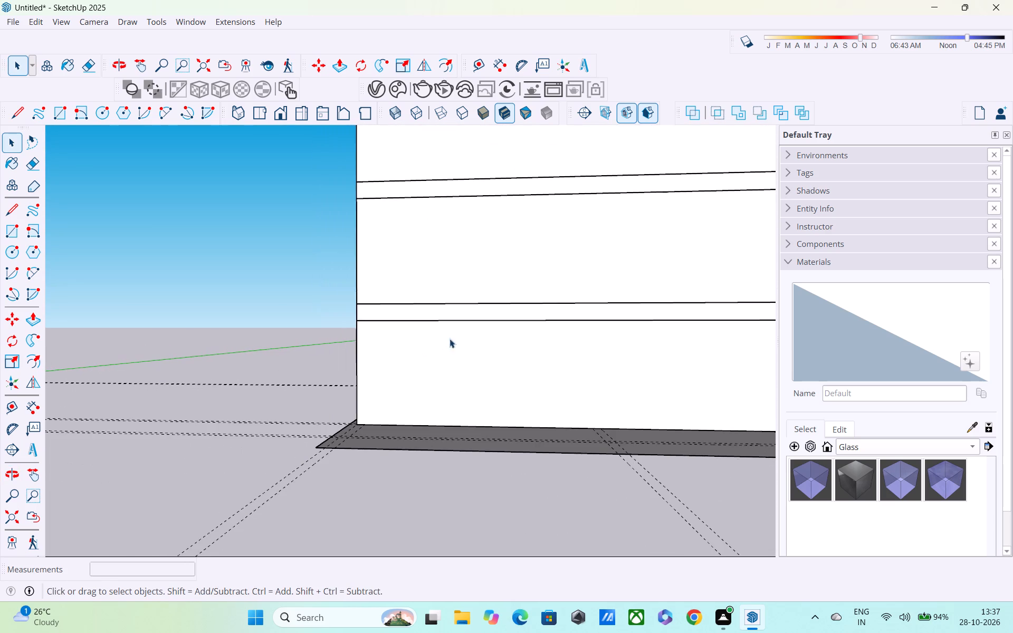
{"action": "scroll", "coordinate": [552, 309], "scroll_direction": "up", "scroll_amount": 3}
{"action": "double_click", "coordinate": [551, 312]}
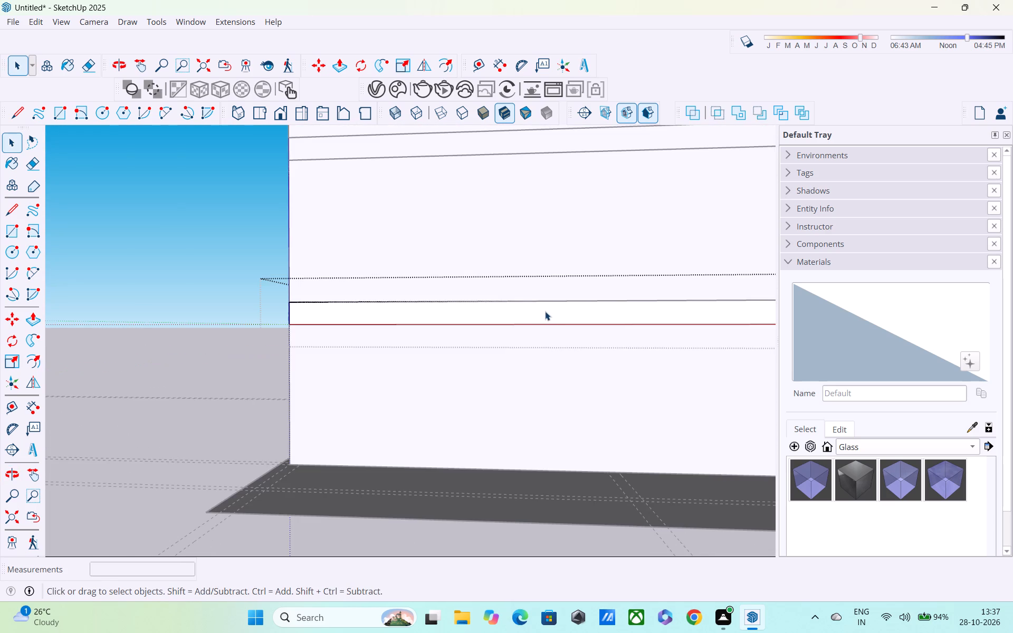
{"action": "left_click", "coordinate": [545, 311]}
{"action": "key", "text": "p"}
{"action": "left_click", "coordinate": [499, 305]}
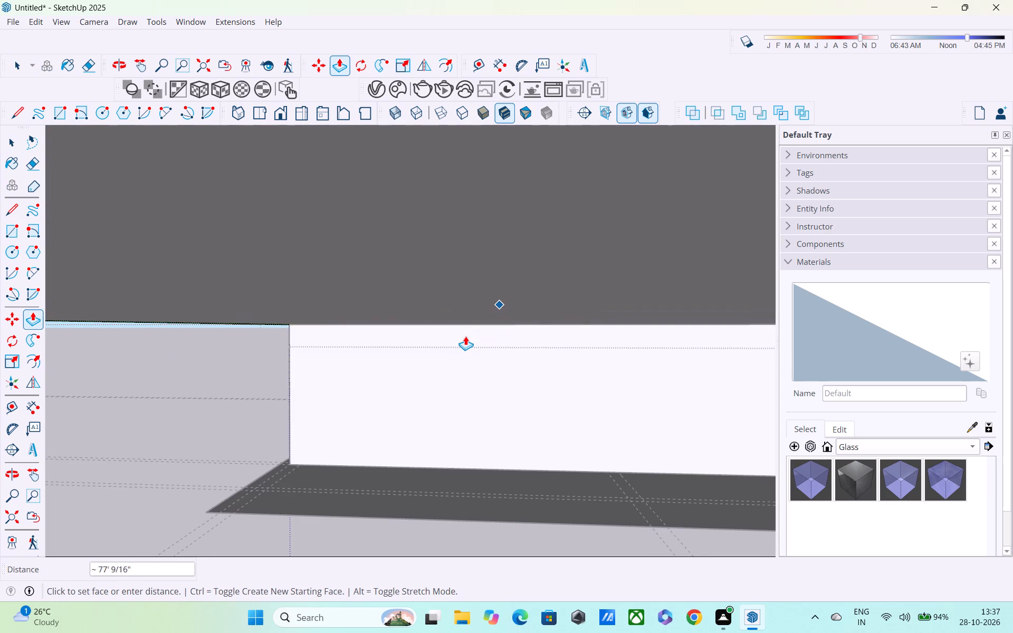
{"action": "scroll", "coordinate": [456, 334], "scroll_direction": "down", "scroll_amount": 12}
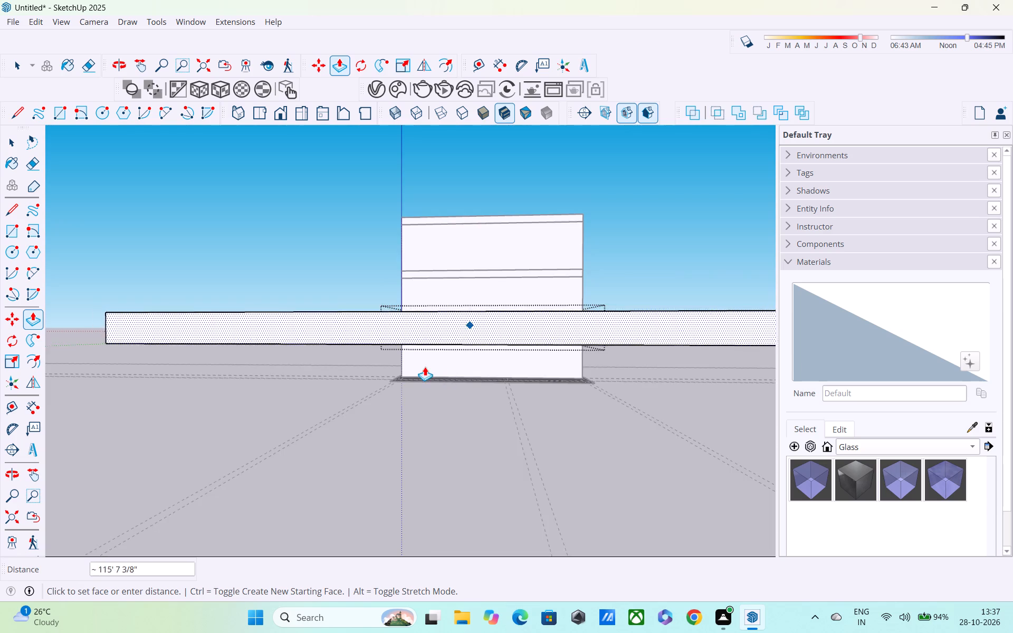
{"action": "scroll", "coordinate": [423, 363], "scroll_direction": "down", "scroll_amount": 4}
{"action": "middle_click_drag", "start_coordinate": [416, 357], "coordinate": [114, 388]}
{"action": "scroll", "coordinate": [114, 388], "scroll_direction": "up", "scroll_amount": 1}
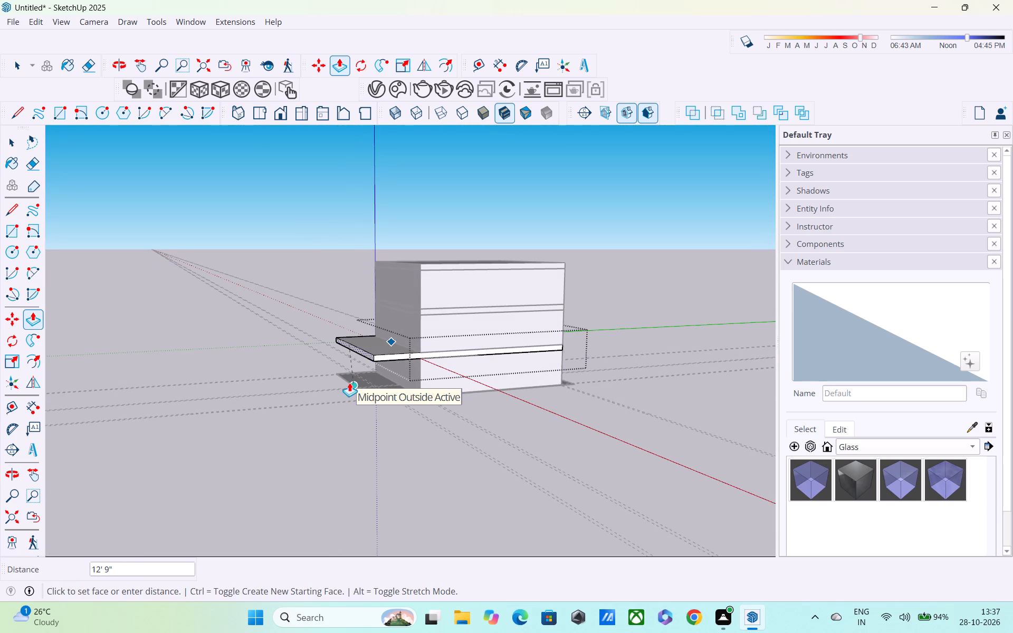
{"action": "type", "text": "7'"}
{"action": "key", "text": "Return"}
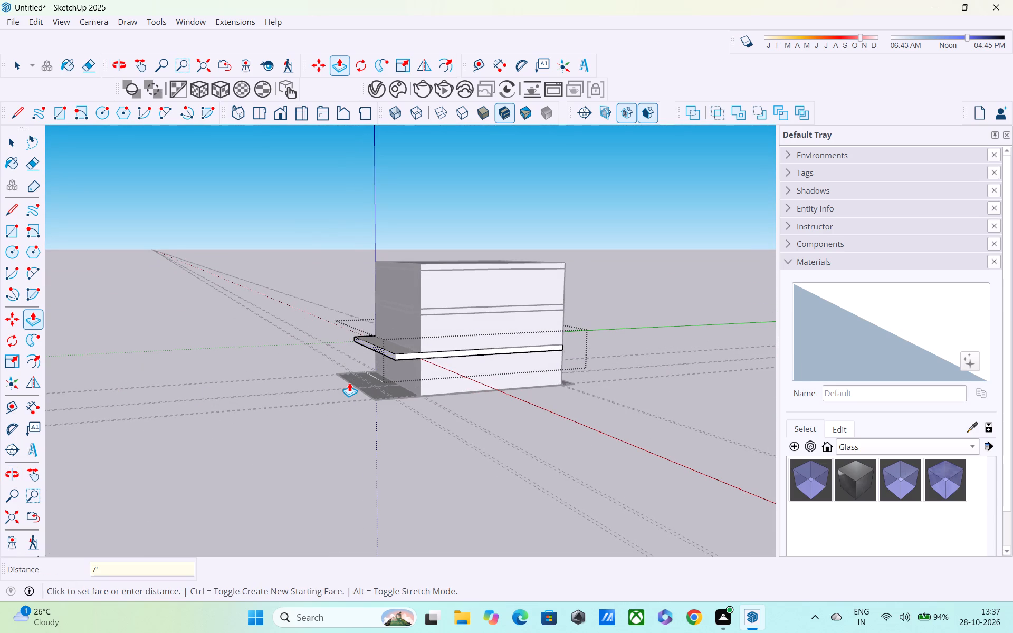
{"action": "scroll", "coordinate": [383, 357], "scroll_direction": "up", "scroll_amount": 4}
{"action": "middle_click_drag", "start_coordinate": [368, 385], "coordinate": [519, 302]}
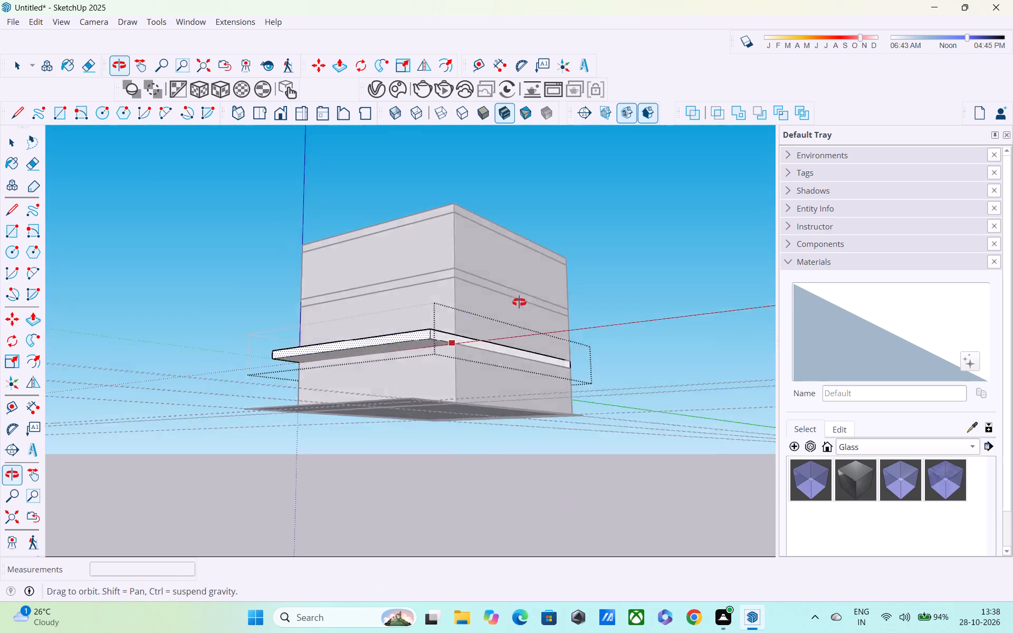
{"action": "middle_click_drag", "start_coordinate": [519, 302], "coordinate": [549, 308]}
{"action": "scroll", "coordinate": [469, 365], "scroll_direction": "up", "scroll_amount": 4}
{"action": "middle_click_drag", "start_coordinate": [437, 360], "coordinate": [630, 357]}
{"action": "scroll", "coordinate": [562, 370], "scroll_direction": "up", "scroll_amount": 3}
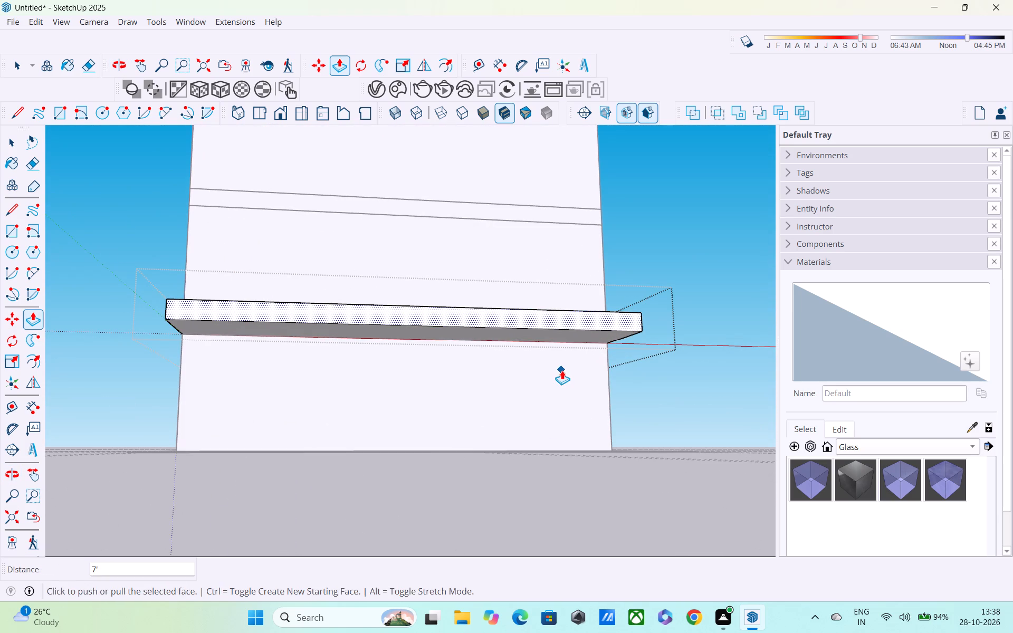
{"action": "key", "text": "space"}
{"action": "left_click", "coordinate": [631, 388]}
Open the ground-storey wall group beneath the projecting slab for editing.
{"action": "double_click", "coordinate": [453, 409]}
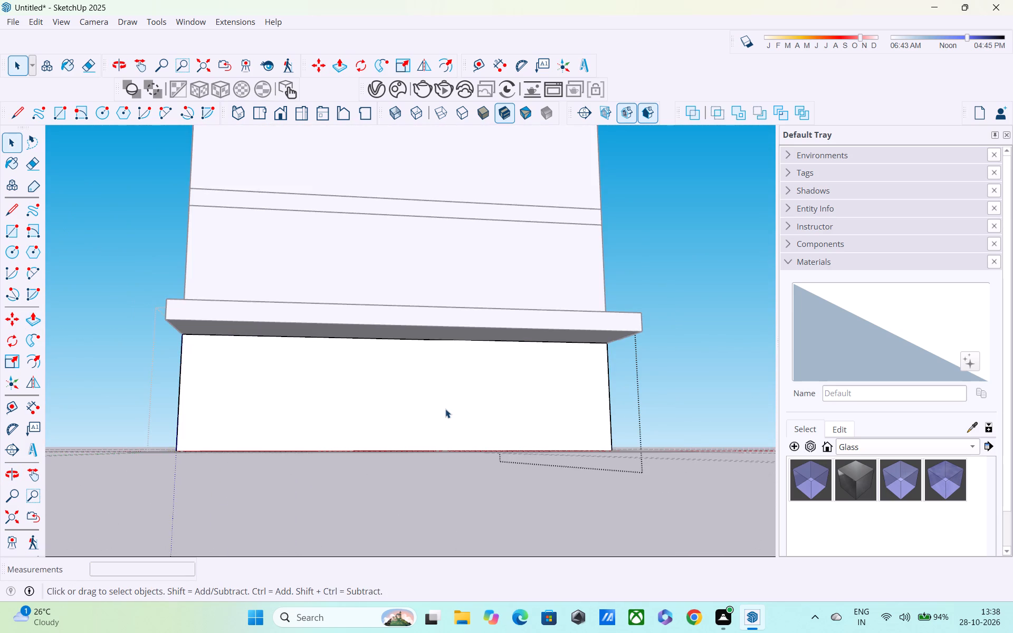
{"action": "scroll", "coordinate": [439, 409], "scroll_direction": "up", "scroll_amount": 3}
{"action": "double_click", "coordinate": [390, 406]}
{"action": "scroll", "coordinate": [390, 406], "scroll_direction": "down", "scroll_amount": 4}
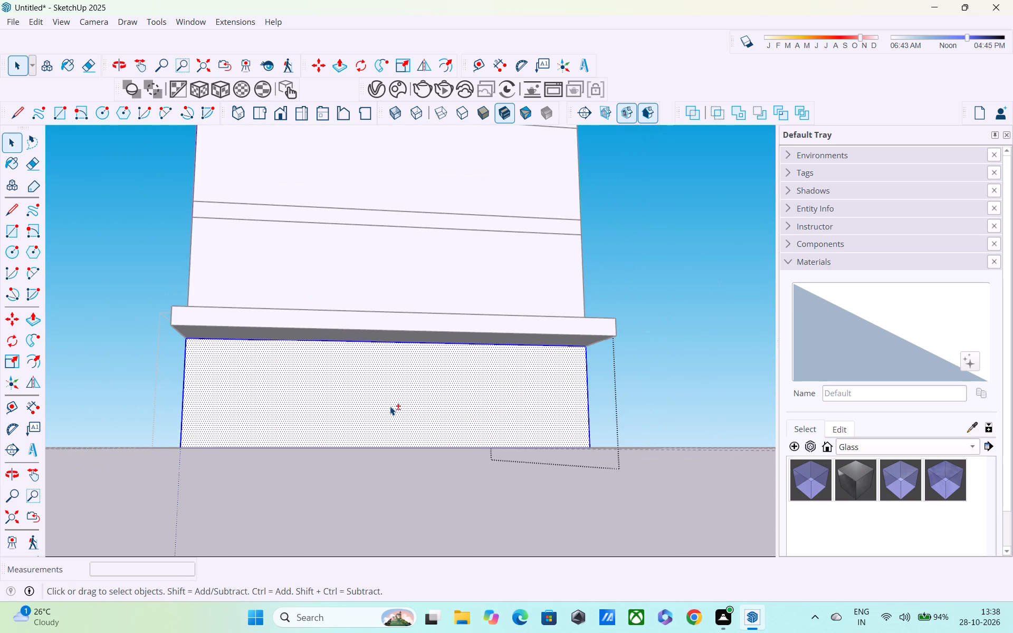
{"action": "middle_click_drag", "start_coordinate": [391, 406], "coordinate": [418, 406], "text": "shift"}
{"action": "left_click", "coordinate": [673, 337]}
{"action": "double_click", "coordinate": [525, 394]}
{"action": "middle_click_drag", "start_coordinate": [385, 423], "coordinate": [313, 481]}
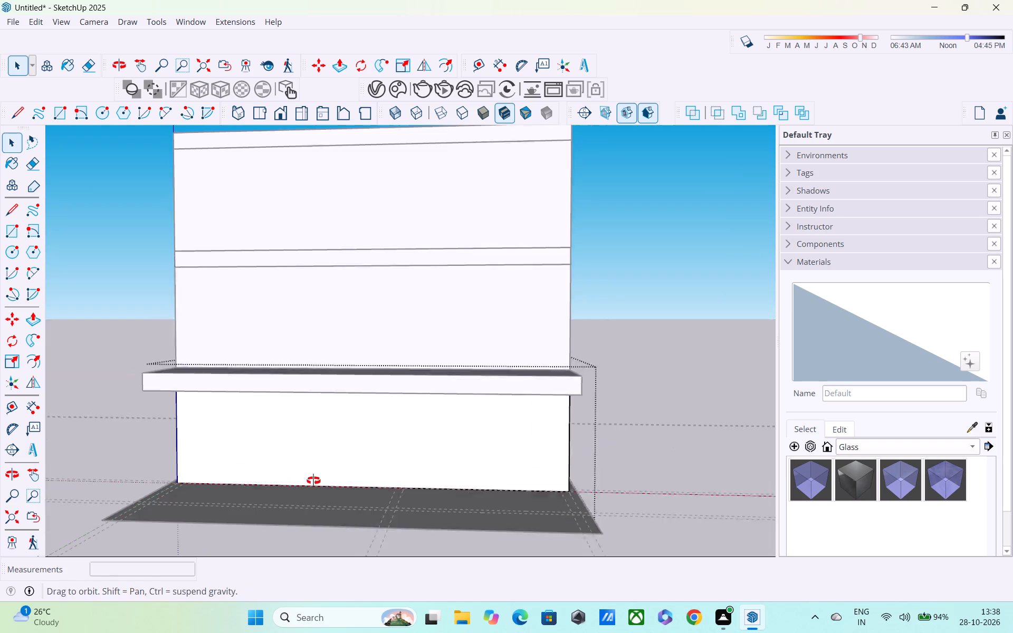
{"action": "middle_click_drag", "start_coordinate": [313, 481], "coordinate": [310, 483]}
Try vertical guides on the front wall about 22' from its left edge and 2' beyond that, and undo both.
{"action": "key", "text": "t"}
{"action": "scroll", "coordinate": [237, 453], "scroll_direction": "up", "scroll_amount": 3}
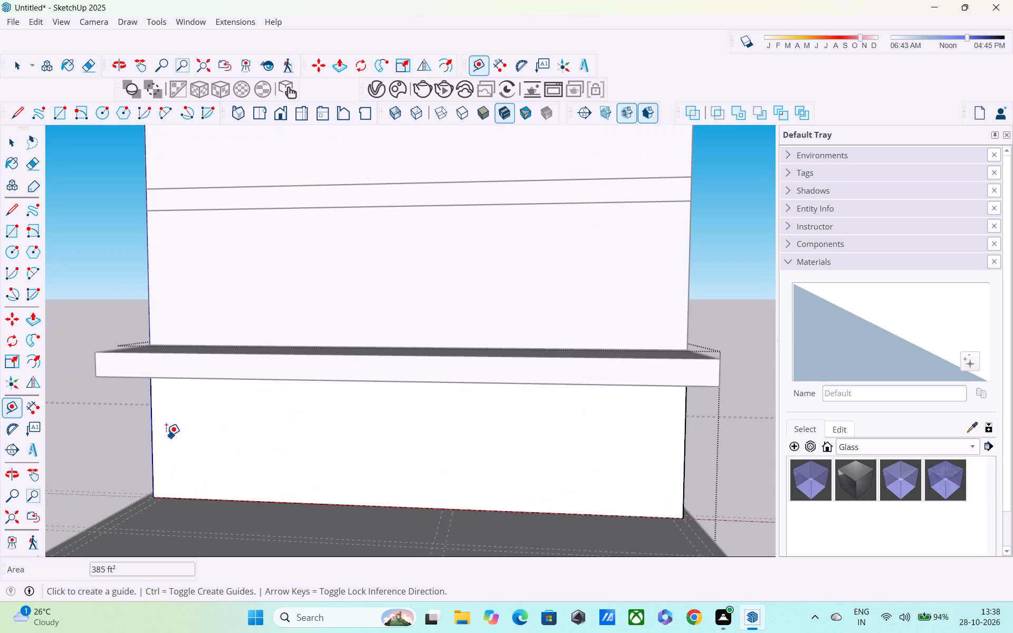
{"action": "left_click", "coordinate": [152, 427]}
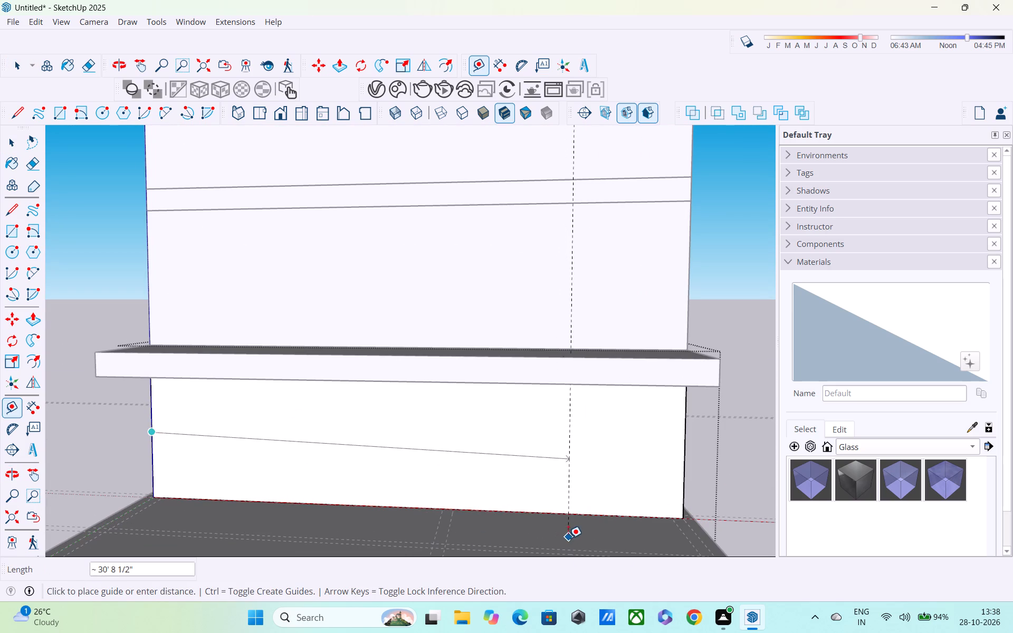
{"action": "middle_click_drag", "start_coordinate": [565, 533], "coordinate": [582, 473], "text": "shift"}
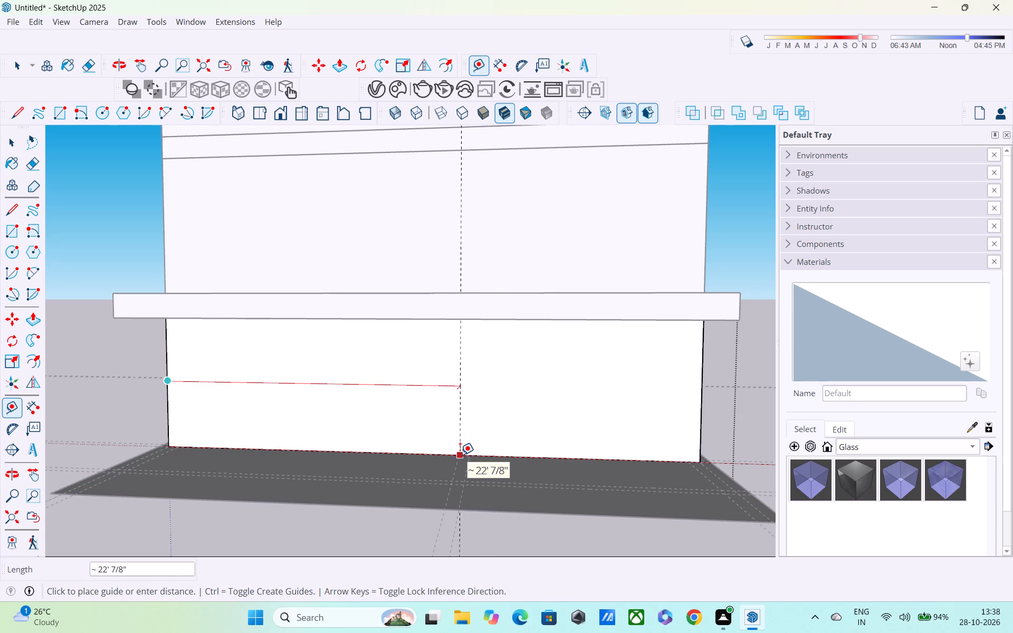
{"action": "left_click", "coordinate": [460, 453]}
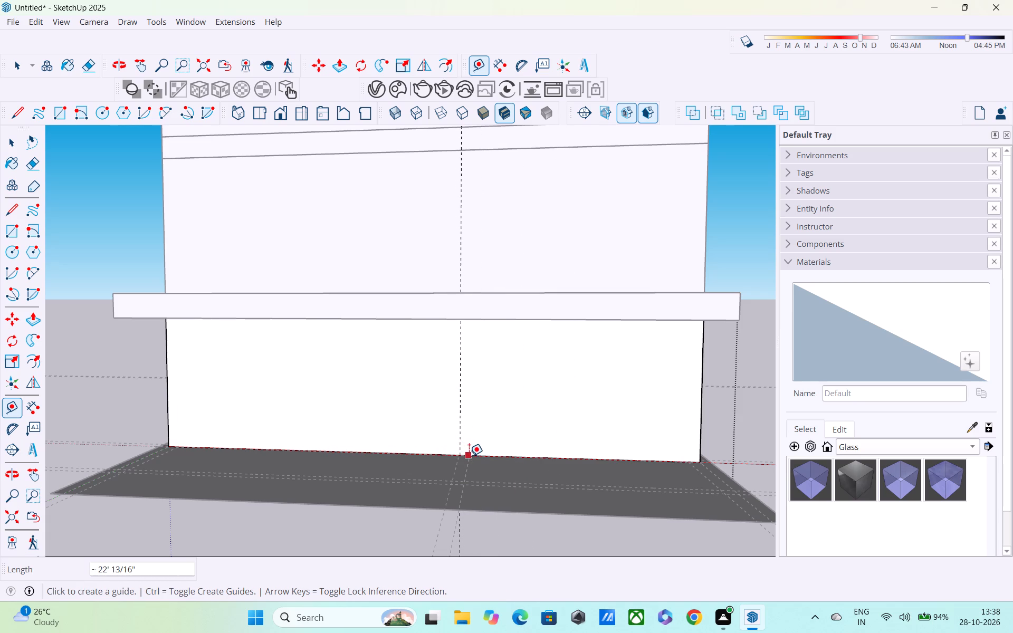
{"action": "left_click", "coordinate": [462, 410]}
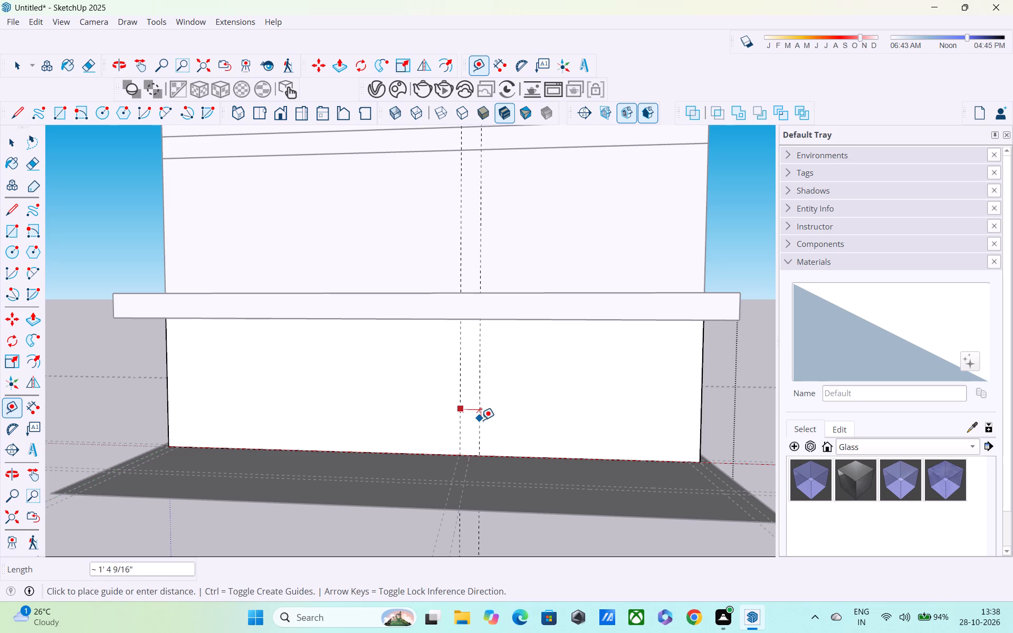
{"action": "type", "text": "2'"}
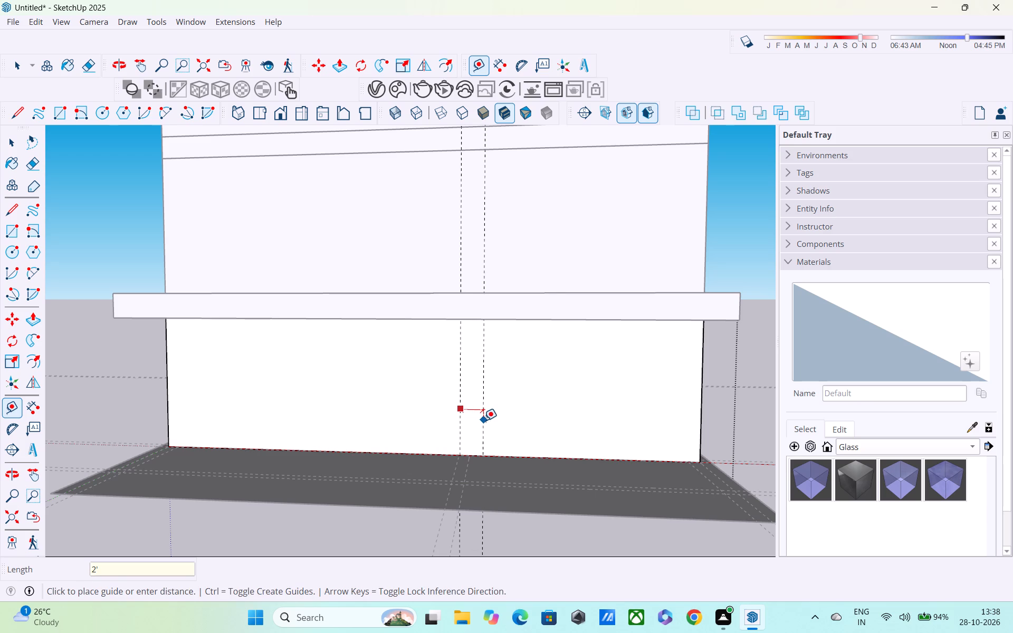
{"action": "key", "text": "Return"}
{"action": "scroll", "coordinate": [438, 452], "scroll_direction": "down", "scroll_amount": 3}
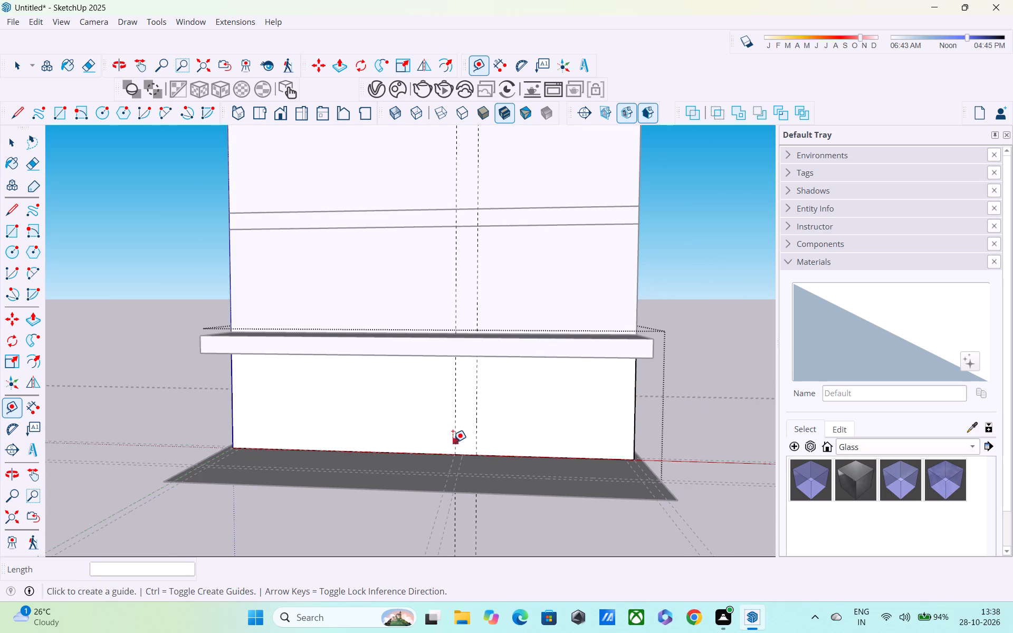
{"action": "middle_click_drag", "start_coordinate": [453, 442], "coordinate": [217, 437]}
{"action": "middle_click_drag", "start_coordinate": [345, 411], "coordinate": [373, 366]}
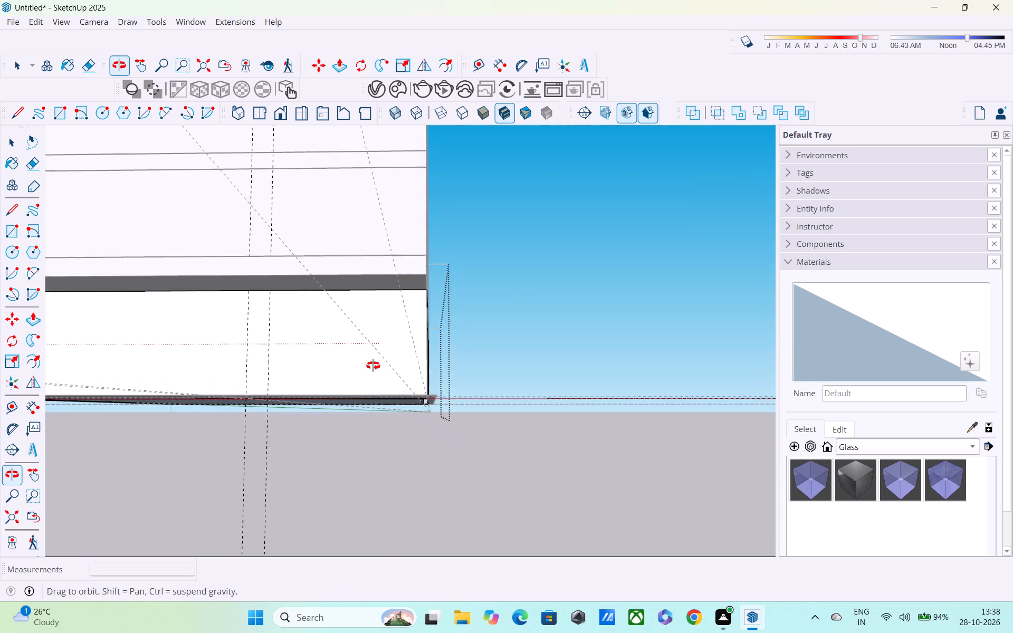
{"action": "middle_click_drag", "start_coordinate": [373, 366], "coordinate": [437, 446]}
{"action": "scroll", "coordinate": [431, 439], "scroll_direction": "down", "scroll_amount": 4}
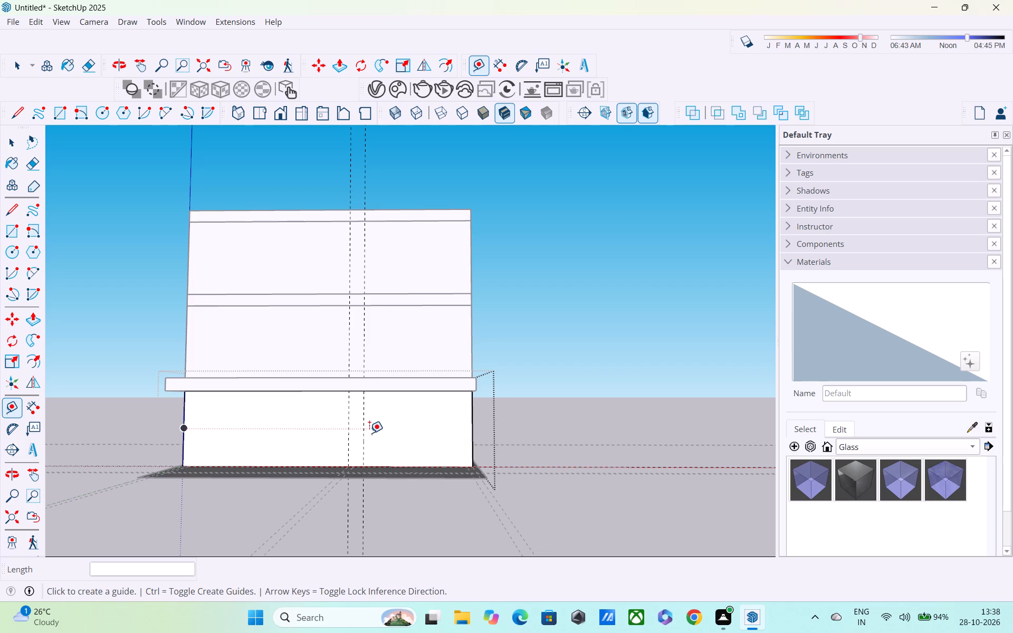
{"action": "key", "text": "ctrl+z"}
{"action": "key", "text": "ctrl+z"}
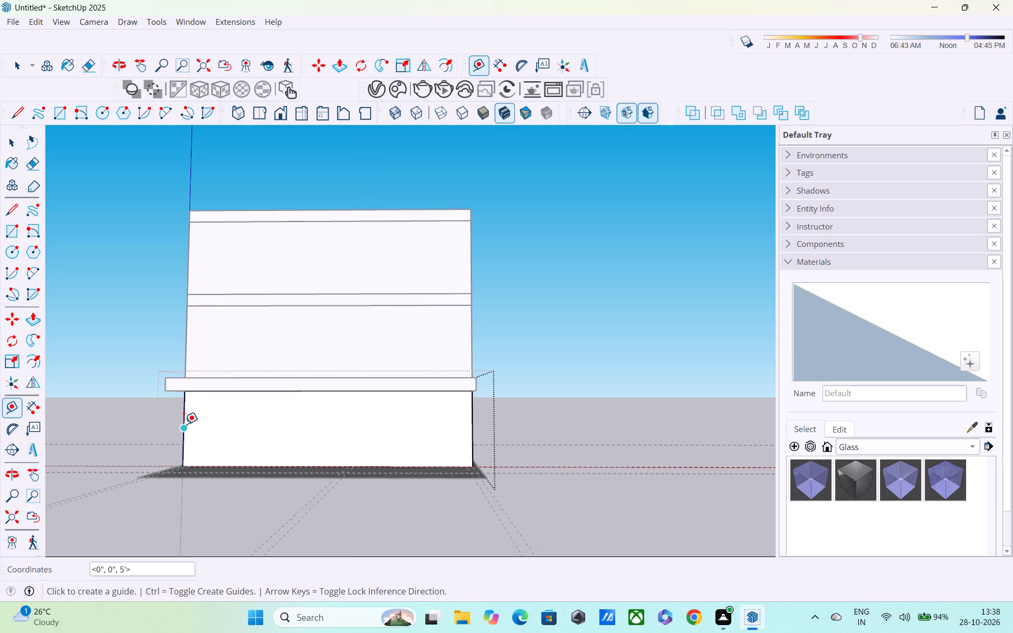
Place a vertical guide on the front wall, offset from its left edge to the pair of guides crossing the base.
{"action": "left_click", "coordinate": [185, 425]}
{"action": "middle_click_drag", "start_coordinate": [326, 431], "coordinate": [371, 463]}
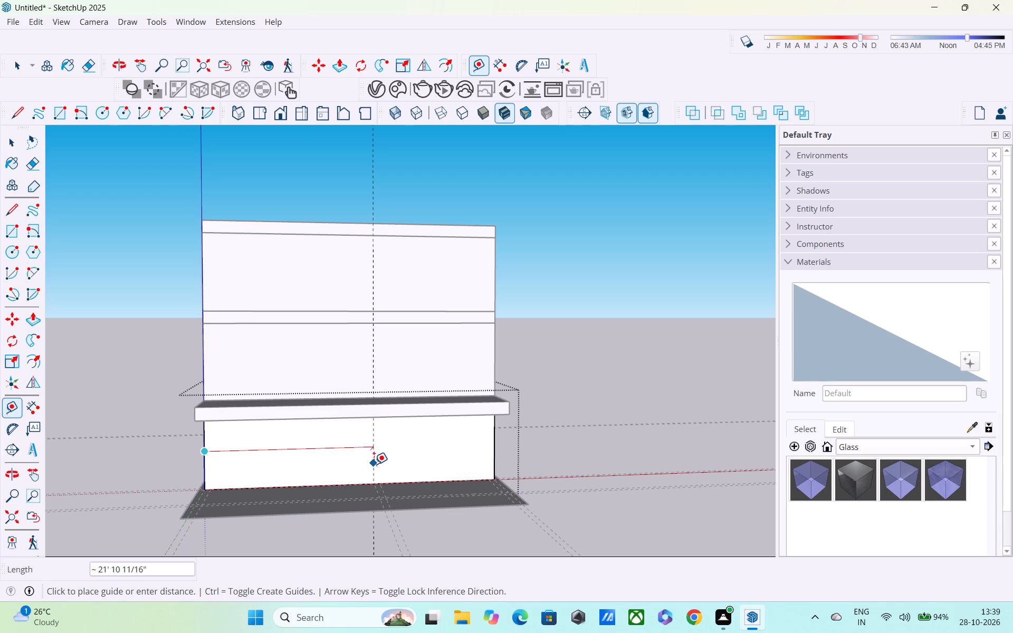
{"action": "scroll", "coordinate": [375, 464], "scroll_direction": "up", "scroll_amount": 5}
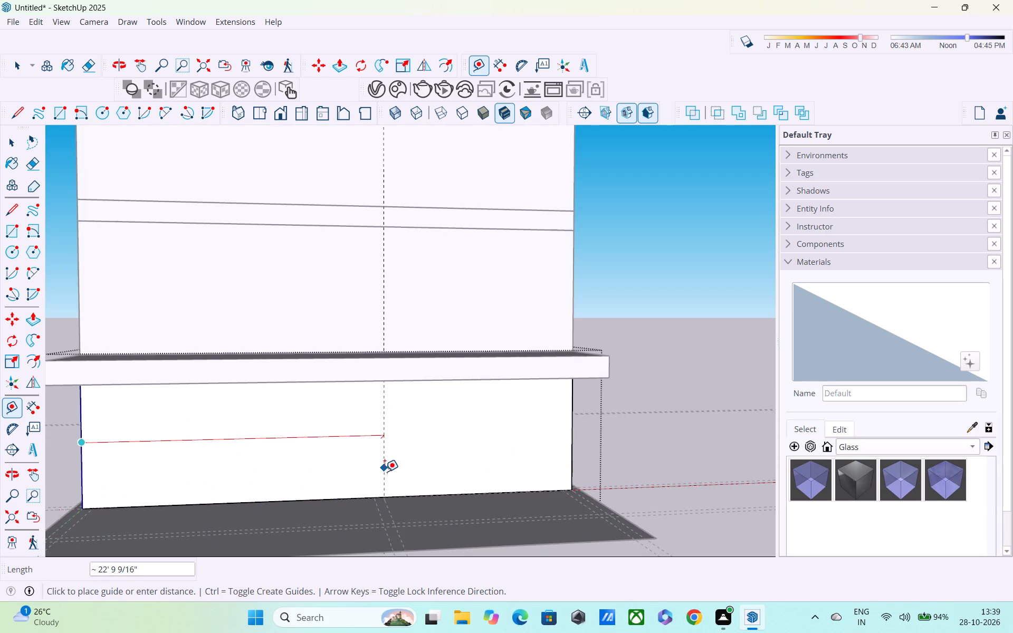
{"action": "middle_click_drag", "start_coordinate": [385, 473], "coordinate": [303, 420]}
{"action": "middle_click_drag", "start_coordinate": [307, 430], "coordinate": [320, 490]}
{"action": "scroll", "coordinate": [315, 495], "scroll_direction": "up", "scroll_amount": 4}
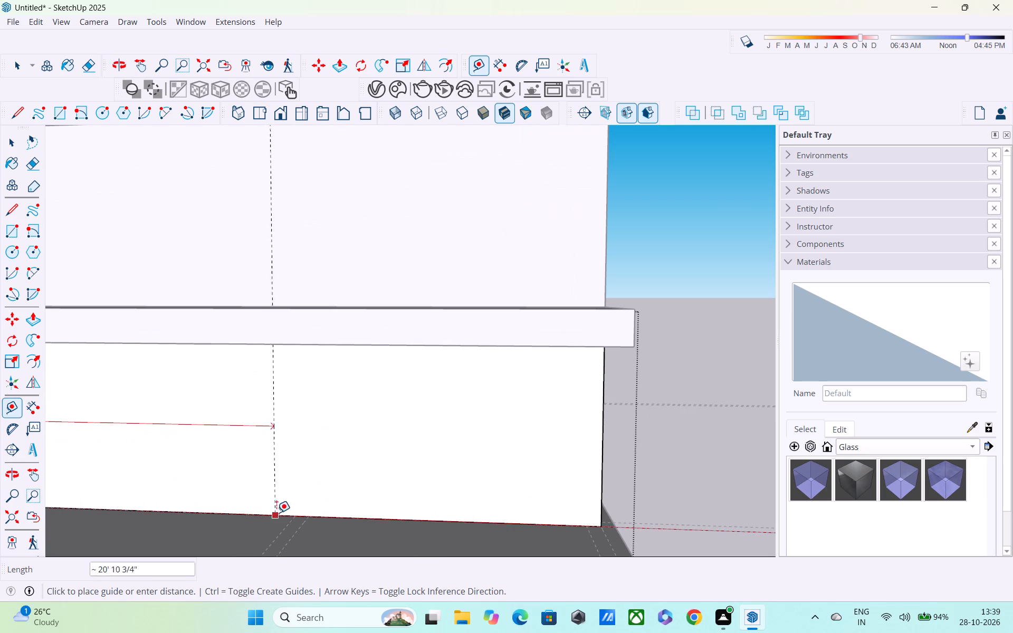
{"action": "left_click", "coordinate": [294, 514]}
Add two more vertical guides, each offset 1' to either side of the new front-wall guide.
{"action": "left_click", "coordinate": [297, 490]}
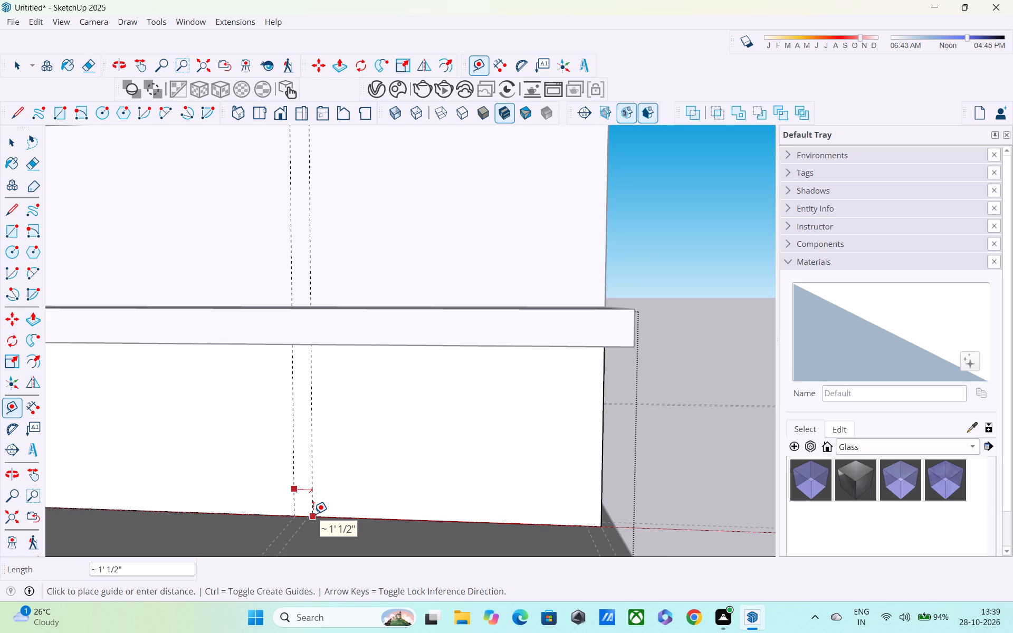
{"action": "scroll", "coordinate": [313, 514], "scroll_direction": "up", "scroll_amount": 2}
{"action": "type", "text": "1'"}
{"action": "key", "text": "Return"}
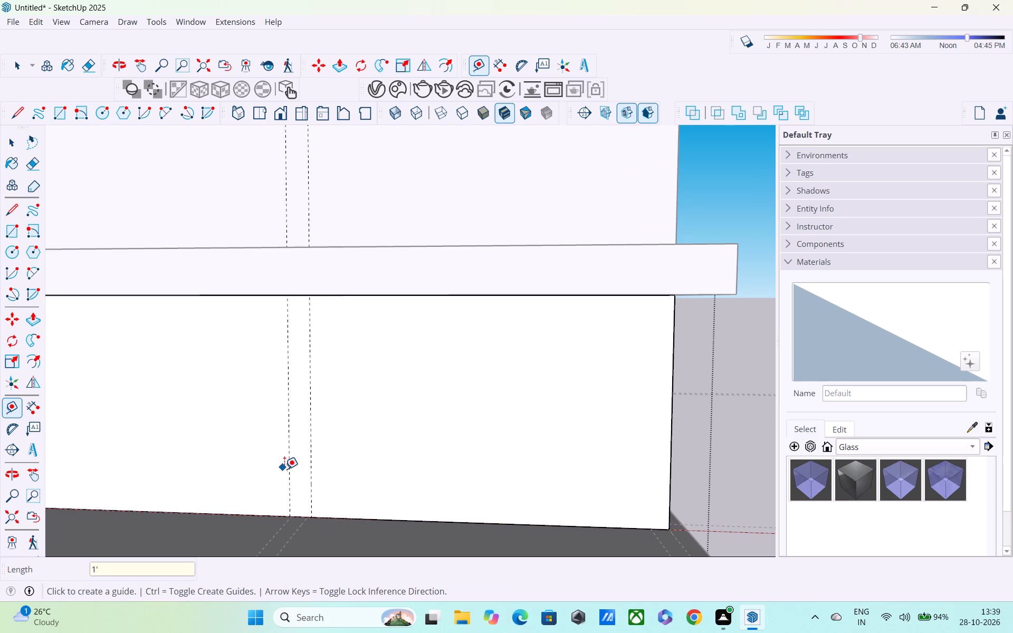
{"action": "left_click", "coordinate": [287, 471]}
{"action": "type", "text": "1'"}
{"action": "key", "text": "Return"}
Delete the middle of the three vertical guides on the front wall.
{"action": "key", "text": "space"}
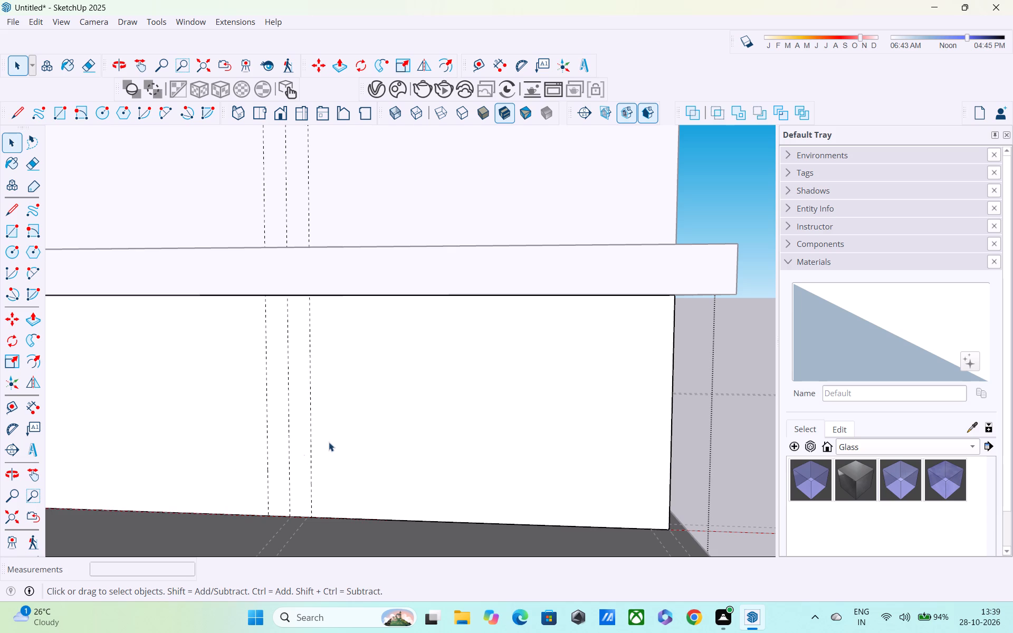
{"action": "left_click", "coordinate": [288, 406]}
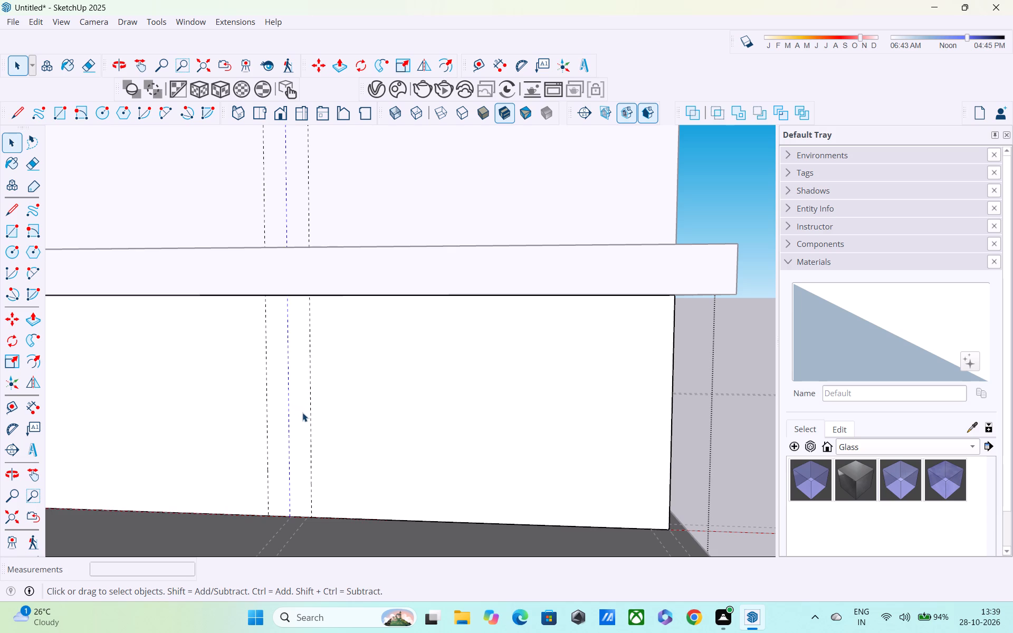
{"action": "key", "text": "Delete"}
Draw a 2' by 10' rectangle on the front wall between the two vertical guides, from its top edge to its bottom edge.
{"action": "scroll", "coordinate": [353, 408], "scroll_direction": "down", "scroll_amount": 9}
{"action": "middle_click_drag", "start_coordinate": [355, 393], "coordinate": [372, 429]}
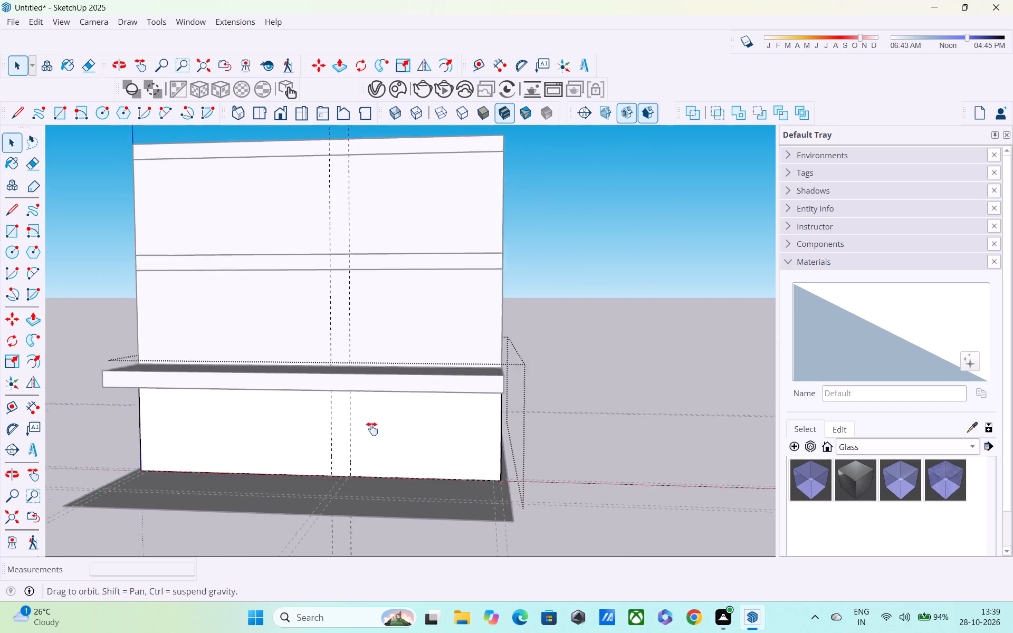
{"action": "middle_click_drag", "start_coordinate": [372, 429], "coordinate": [390, 461]}
{"action": "middle_click_drag", "start_coordinate": [389, 458], "coordinate": [389, 366]}
{"action": "scroll", "coordinate": [389, 402], "scroll_direction": "up", "scroll_amount": 1}
{"action": "key", "text": "l"}
{"action": "scroll", "coordinate": [366, 377], "scroll_direction": "up", "scroll_amount": 4}
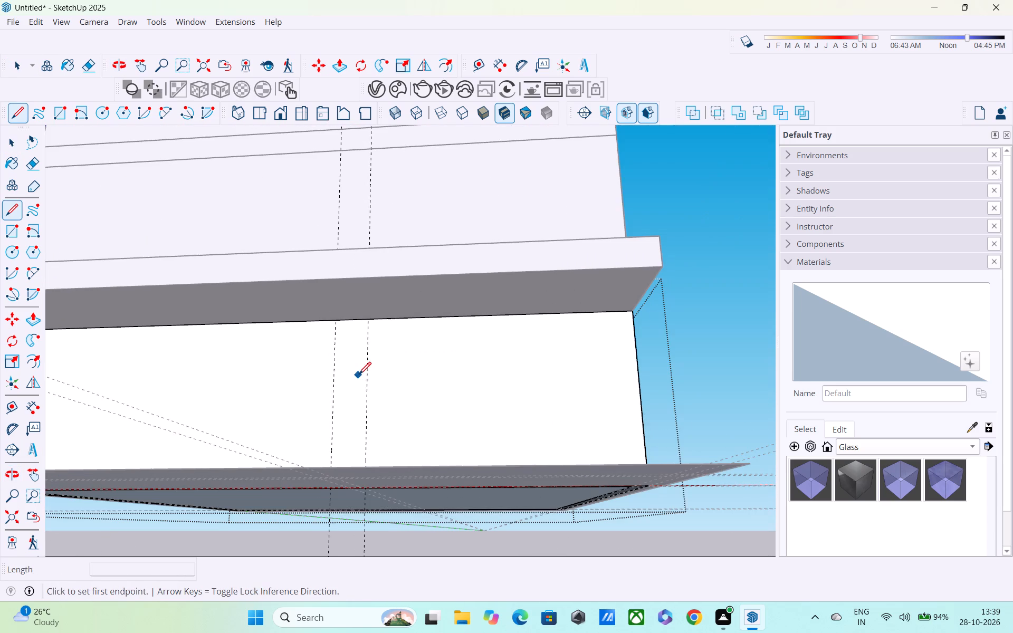
{"action": "key", "text": "r"}
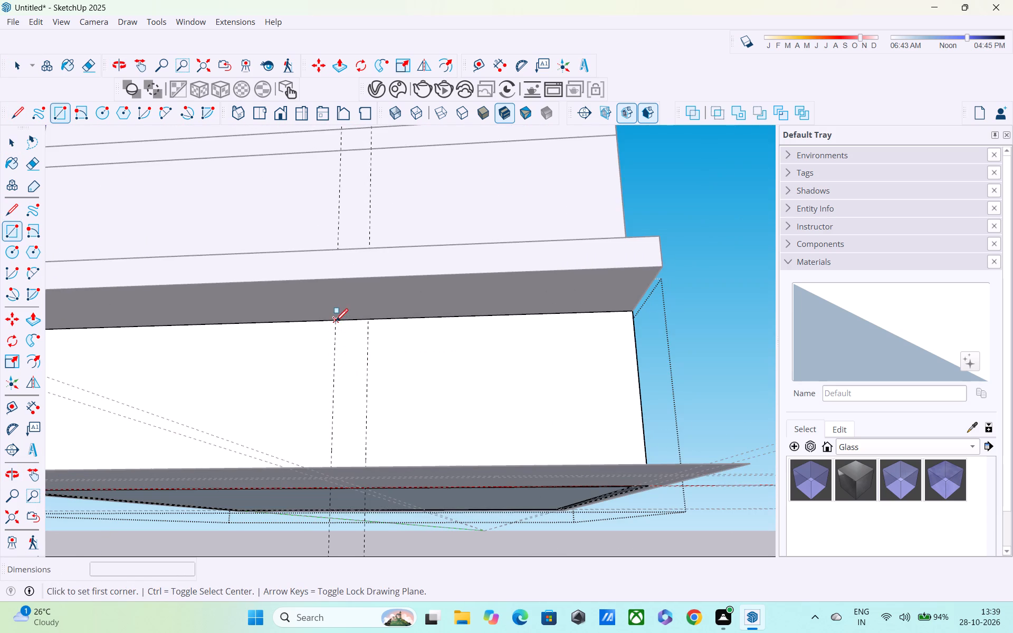
{"action": "left_click", "coordinate": [336, 322]}
{"action": "middle_click_drag", "start_coordinate": [357, 440], "coordinate": [339, 326]}
{"action": "middle_click_drag", "start_coordinate": [342, 301], "coordinate": [381, 410]}
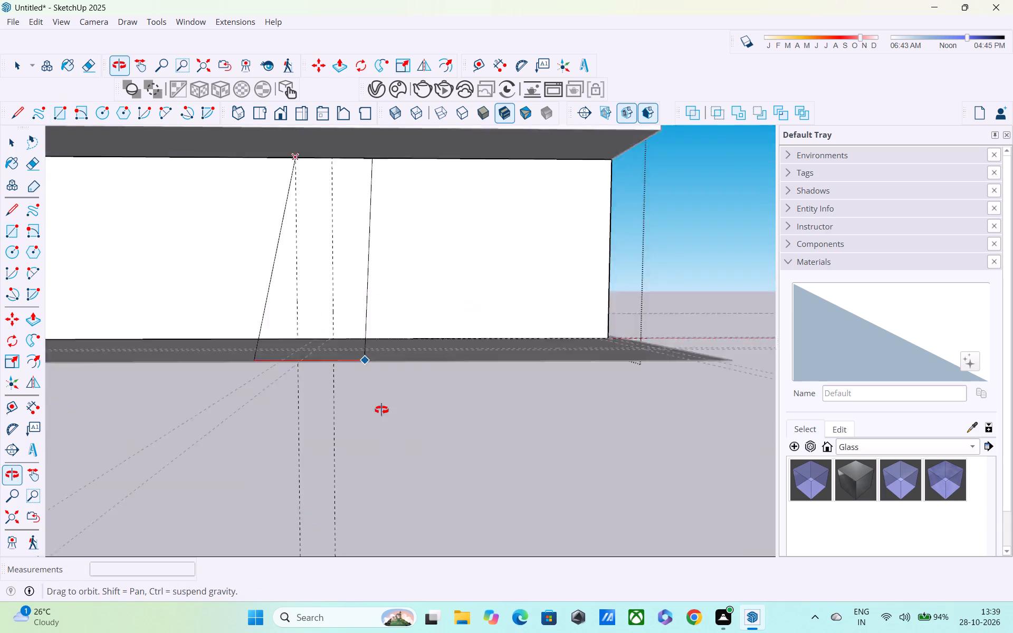
{"action": "middle_click_drag", "start_coordinate": [381, 410], "coordinate": [396, 470]}
{"action": "scroll", "coordinate": [378, 343], "scroll_direction": "up", "scroll_amount": 5}
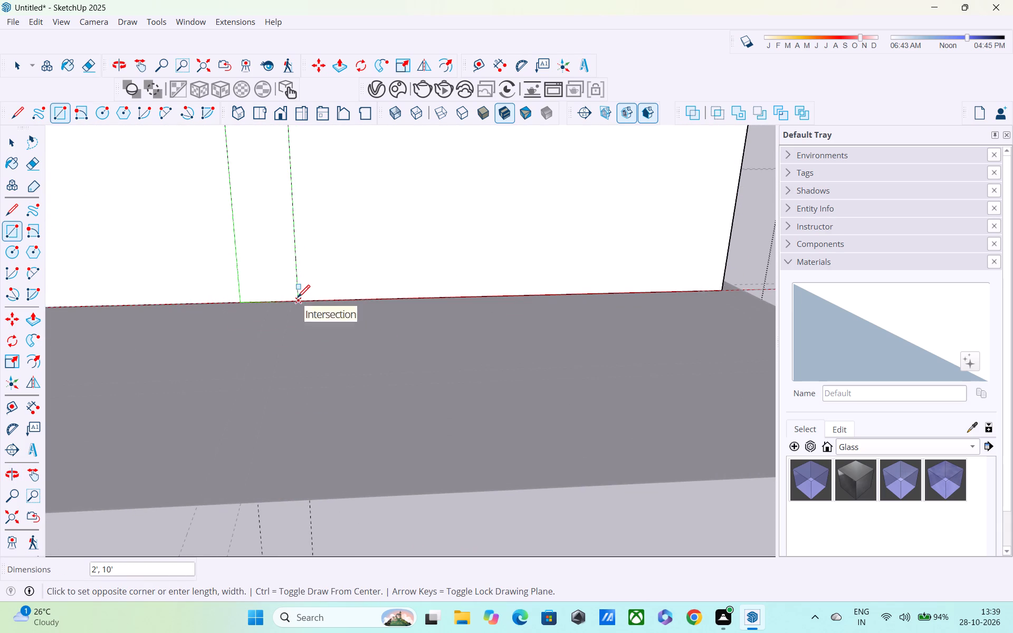
{"action": "left_click", "coordinate": [298, 299]}
Reopen the ground-storey wall group and draw a 2' line along the front wall's bottom edge from its left corner.
{"action": "scroll", "coordinate": [391, 325], "scroll_direction": "down", "scroll_amount": 5}
{"action": "middle_click_drag", "start_coordinate": [392, 322], "coordinate": [477, 318], "text": "shift"}
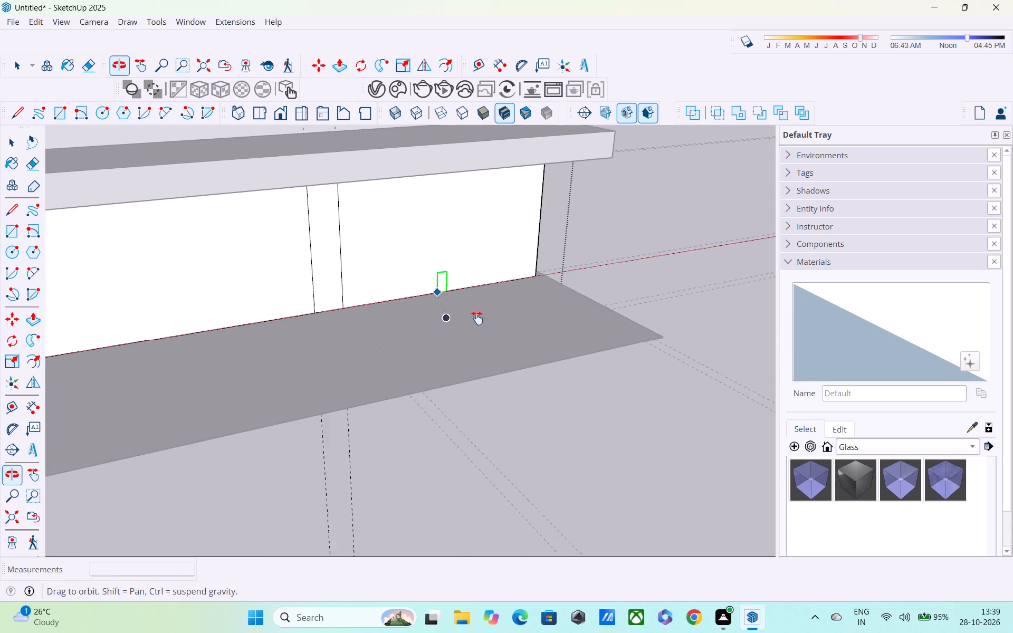
{"action": "middle_click_drag", "start_coordinate": [477, 318], "coordinate": [722, 302], "text": "shift"}
{"action": "middle_click_drag", "start_coordinate": [647, 309], "coordinate": [510, 247]}
{"action": "scroll", "coordinate": [510, 247], "scroll_direction": "down", "scroll_amount": 3}
{"action": "key", "text": "space"}
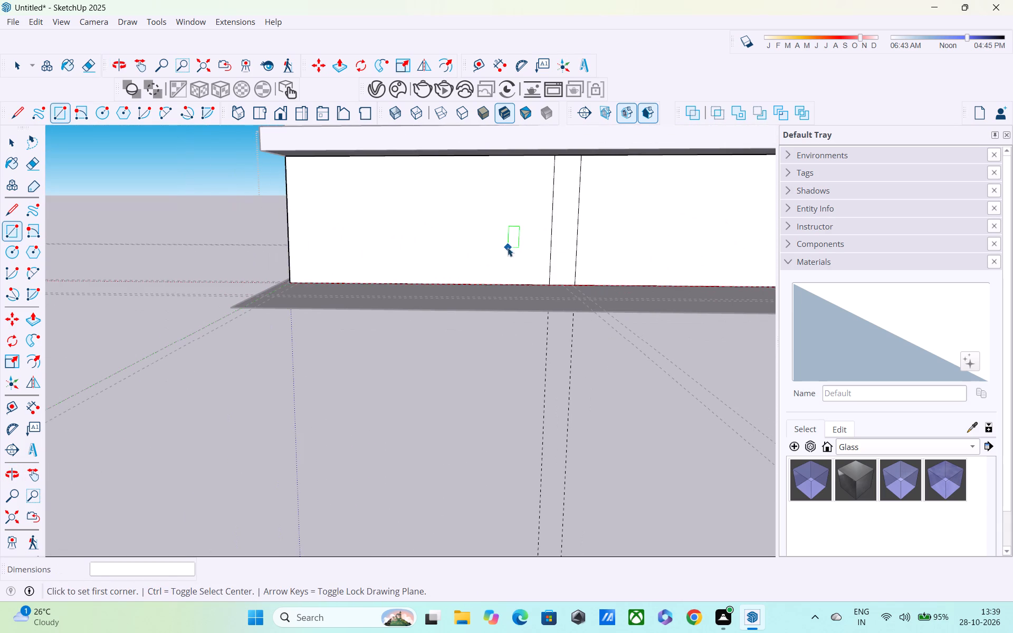
{"action": "middle_click_drag", "start_coordinate": [411, 268], "coordinate": [444, 281]}
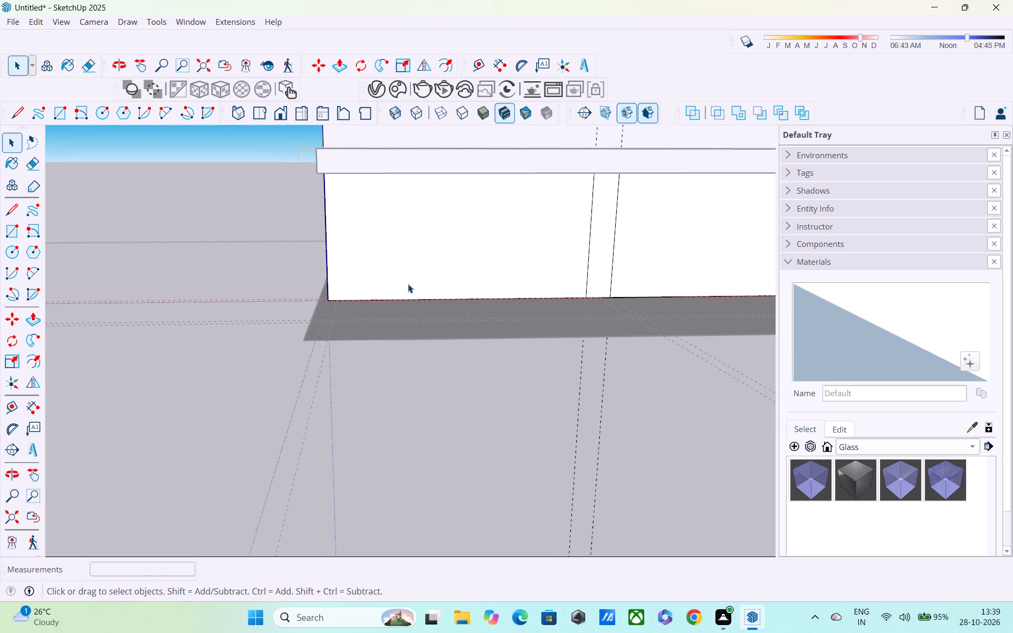
{"action": "double_click", "coordinate": [398, 271]}
{"action": "left_click", "coordinate": [221, 189]}
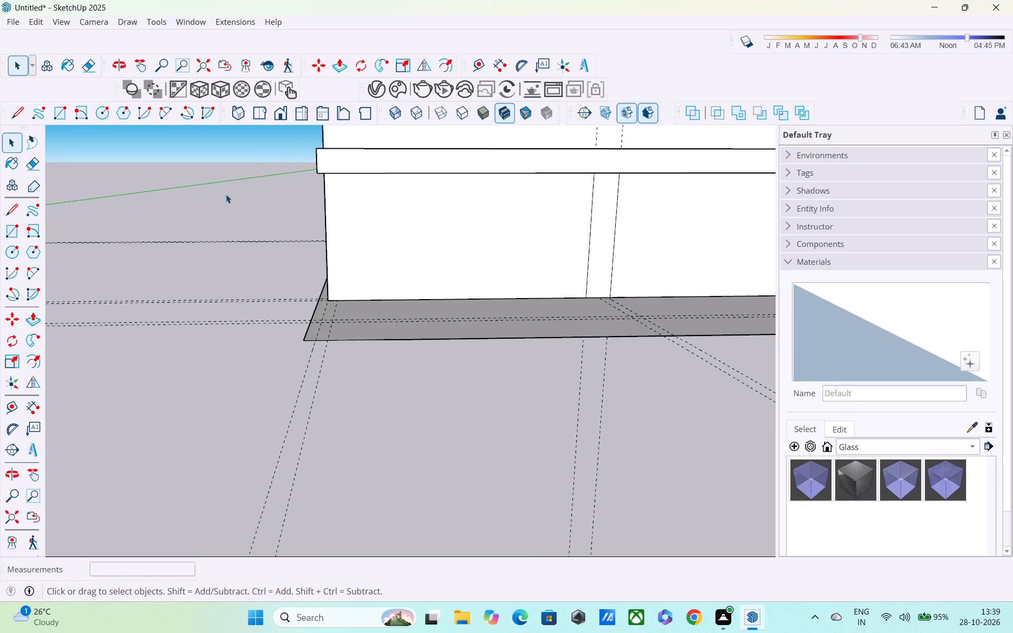
{"action": "double_click", "coordinate": [359, 227]}
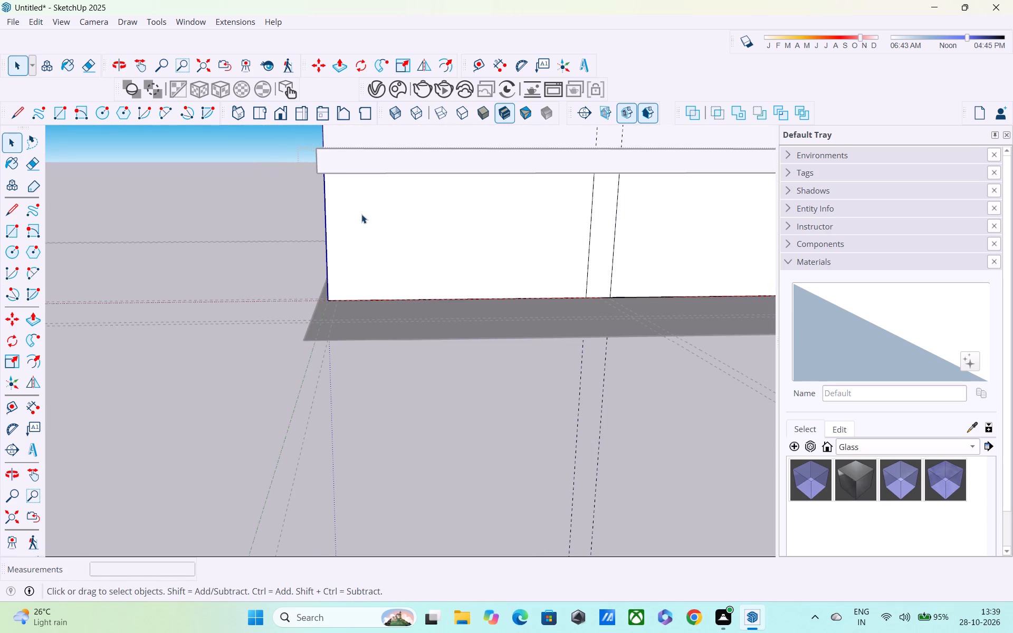
{"action": "key", "text": "l"}
{"action": "scroll", "coordinate": [351, 291], "scroll_direction": "up", "scroll_amount": 3}
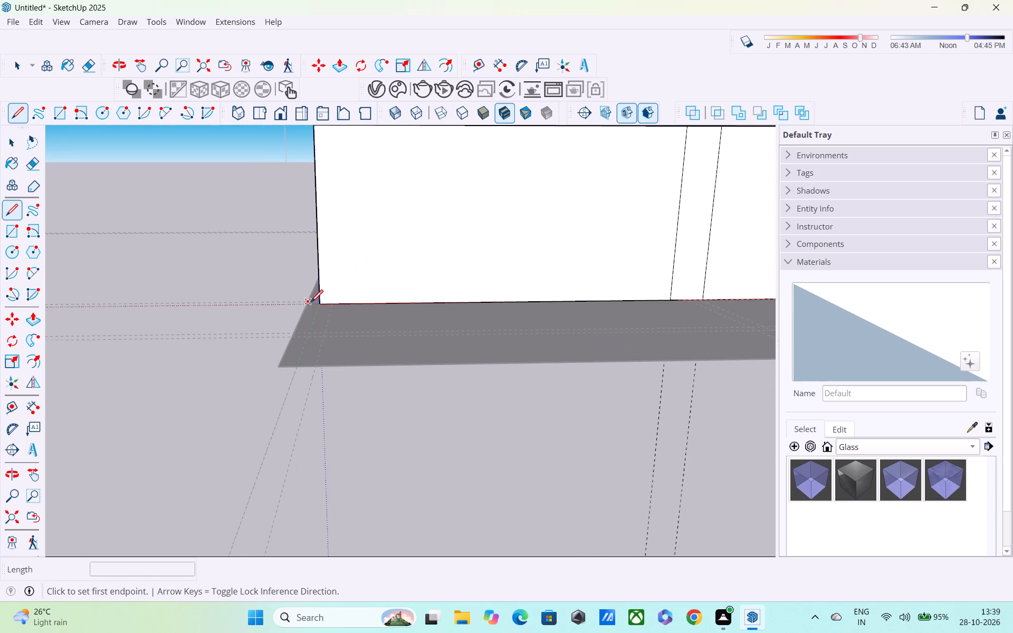
{"action": "left_click", "coordinate": [314, 303]}
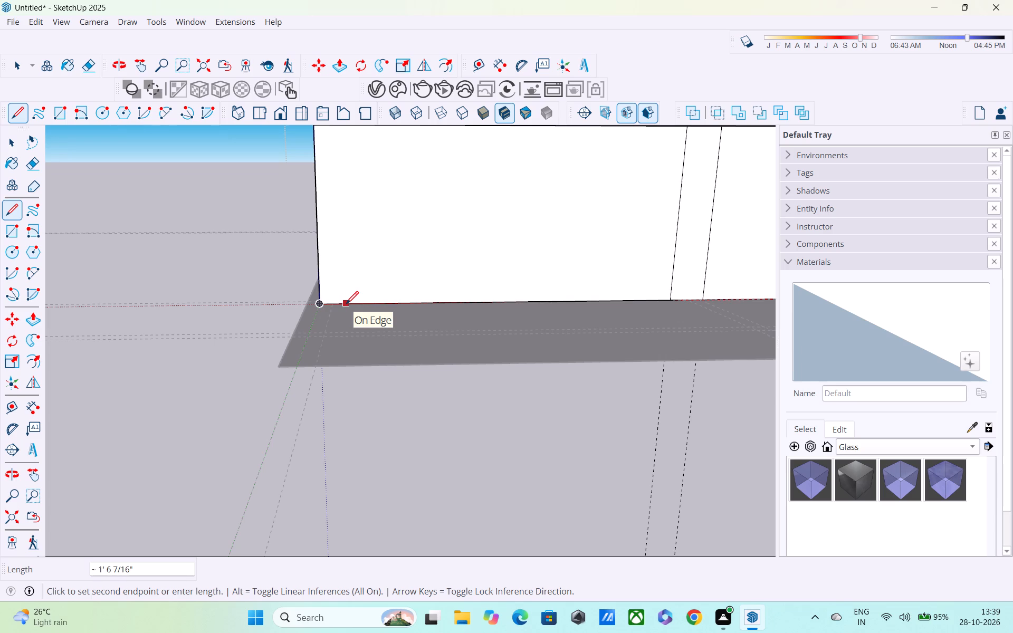
{"action": "type", "text": "2'"}
{"action": "key", "text": "Return"}
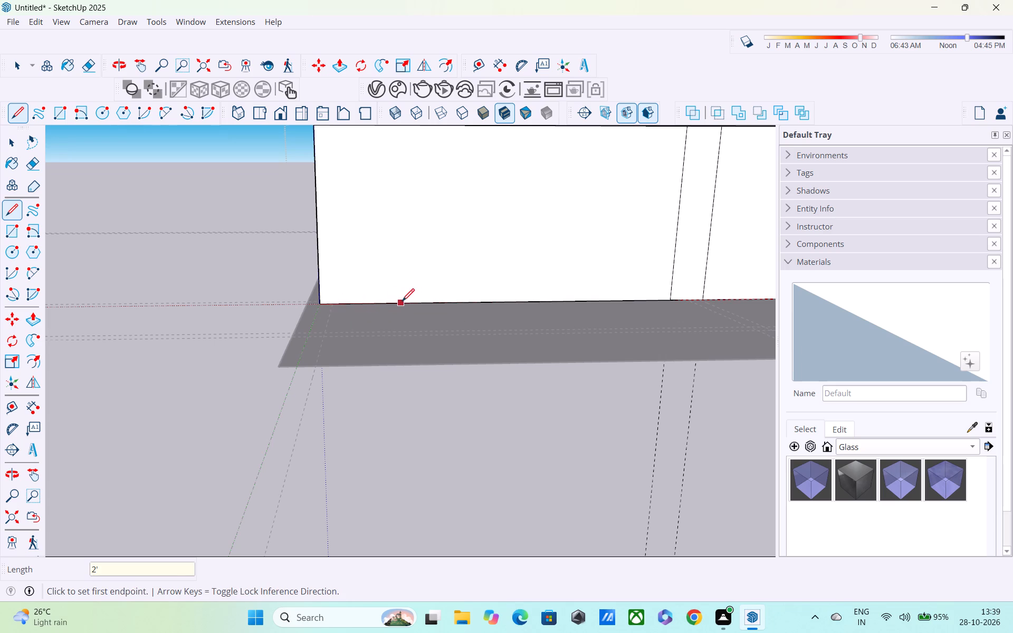
Draw a 10' vertical line up the front wall from the end of the 2' bottom line to the wall's top edge.
{"action": "left_click", "coordinate": [350, 307]}
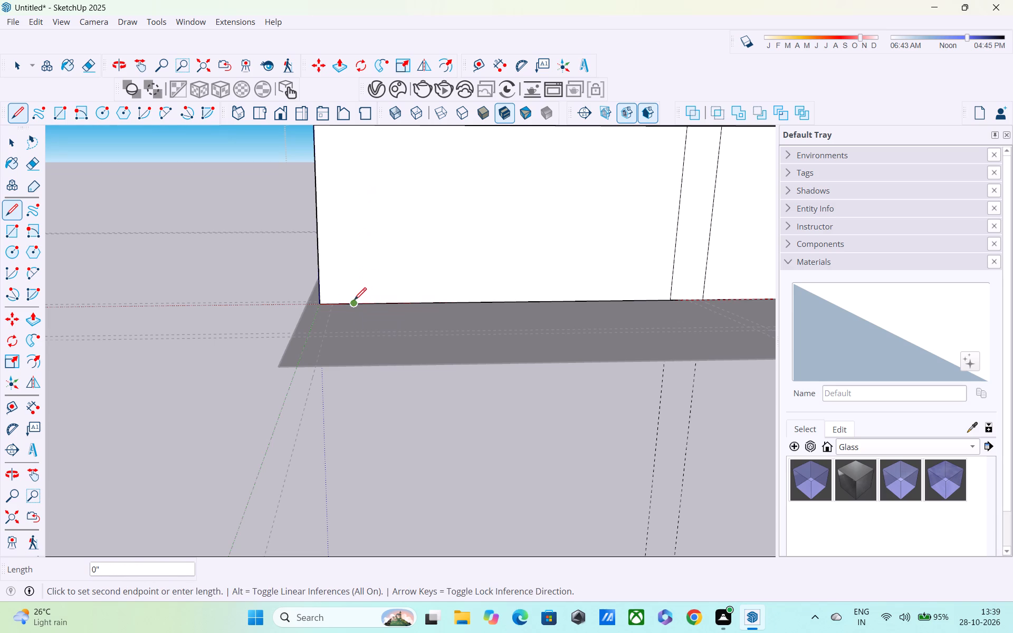
{"action": "left_click", "coordinate": [352, 306]}
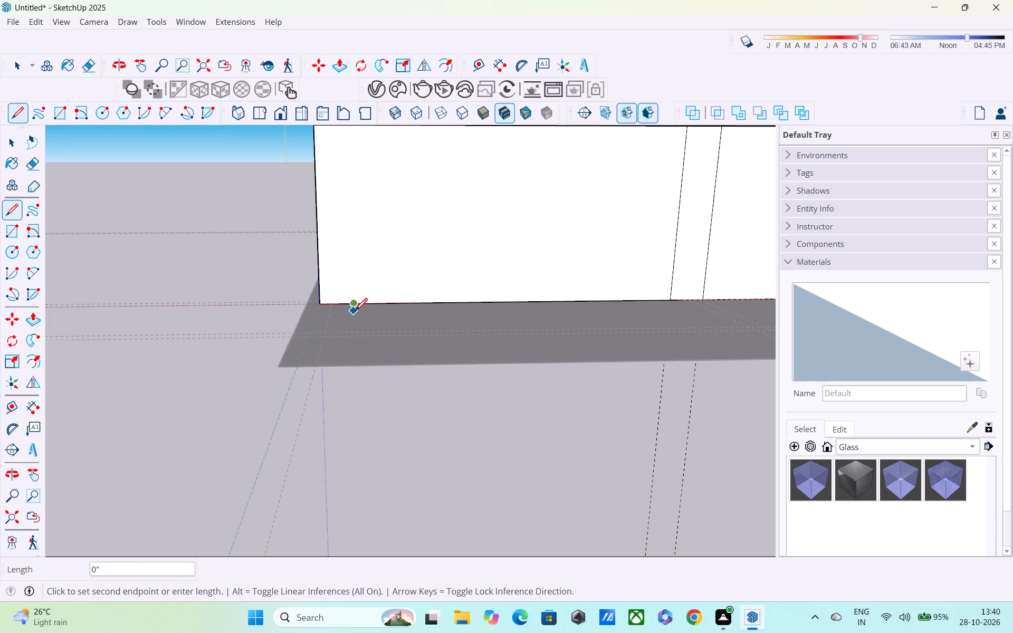
{"action": "left_click", "coordinate": [354, 308]}
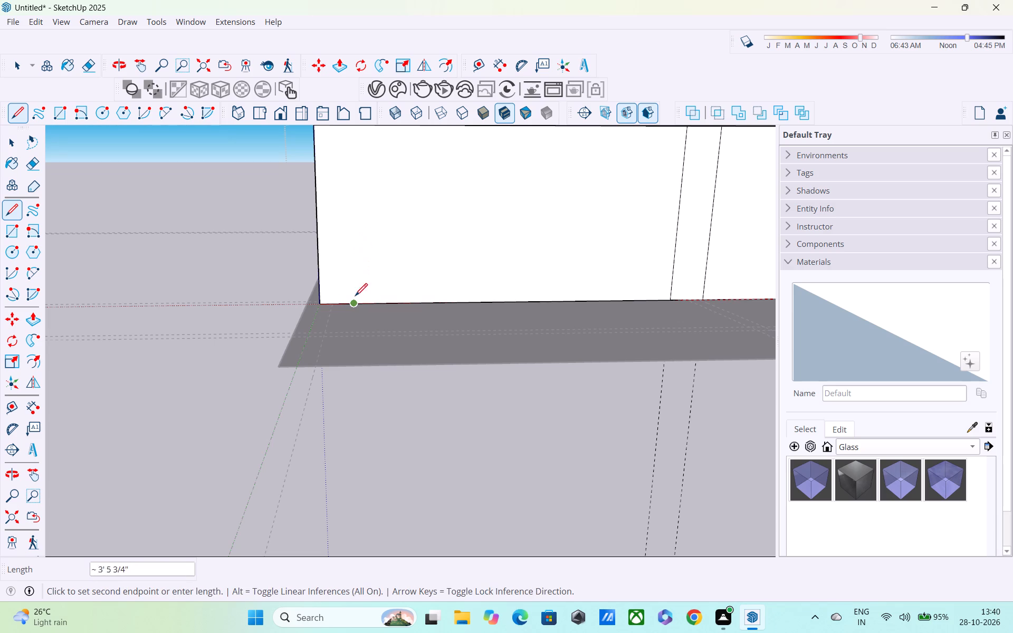
{"action": "left_click", "coordinate": [353, 308]}
{"action": "middle_click_drag", "start_coordinate": [357, 278], "coordinate": [302, 328]}
{"action": "scroll", "coordinate": [300, 327], "scroll_direction": "up", "scroll_amount": 3}
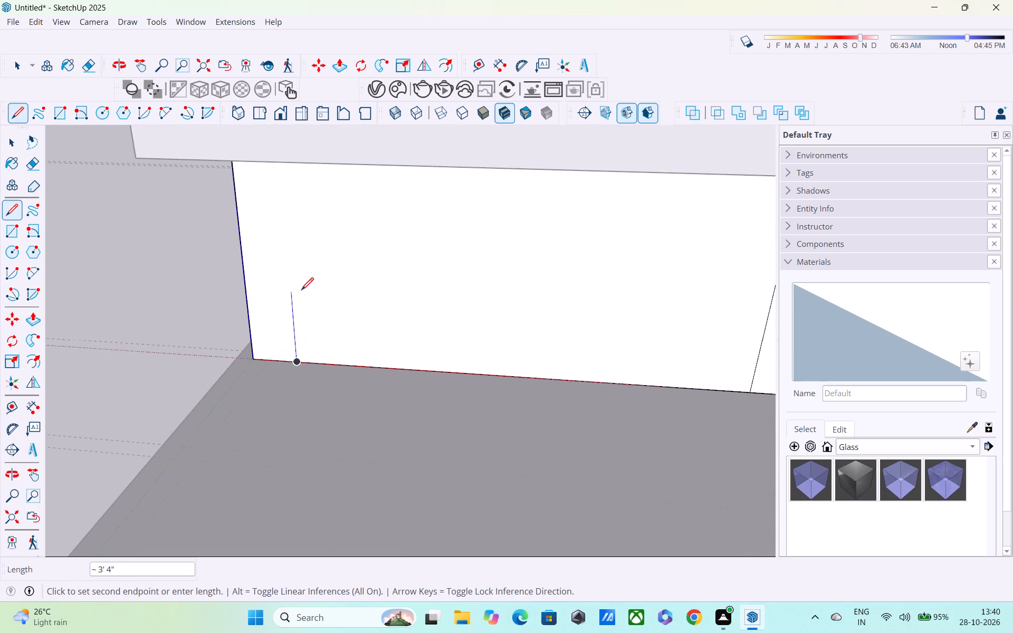
{"action": "middle_click_drag", "start_coordinate": [301, 291], "coordinate": [332, 396], "text": "shift"}
{"action": "middle_click_drag", "start_coordinate": [322, 371], "coordinate": [357, 251]}
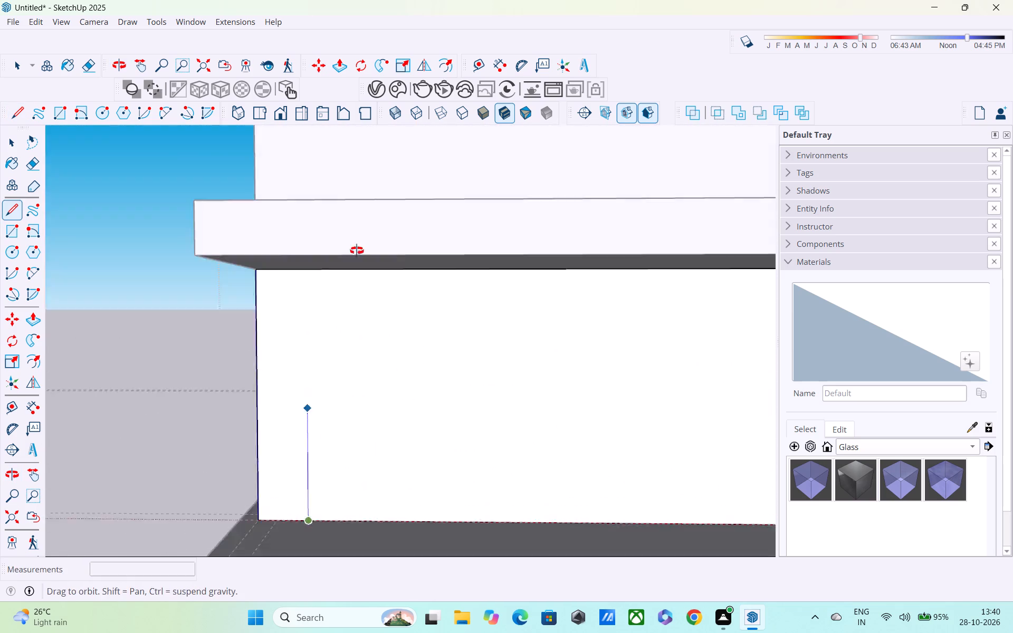
{"action": "middle_click_drag", "start_coordinate": [357, 251], "coordinate": [371, 204]}
{"action": "left_click", "coordinate": [307, 286]}
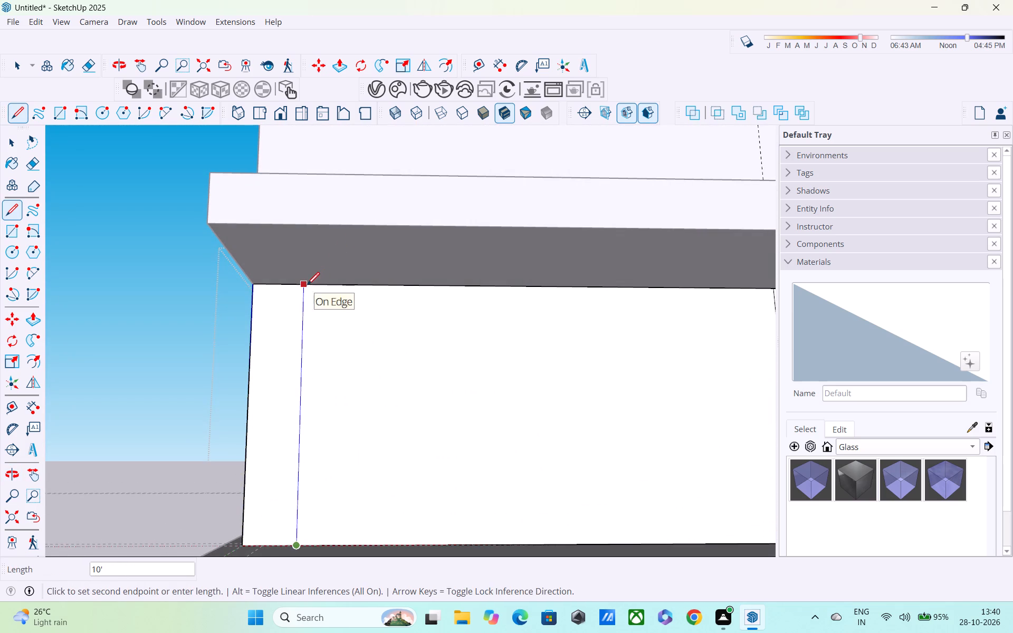
{"action": "scroll", "coordinate": [313, 349], "scroll_direction": "down", "scroll_amount": 4}
{"action": "middle_click_drag", "start_coordinate": [313, 349], "coordinate": [728, 319]}
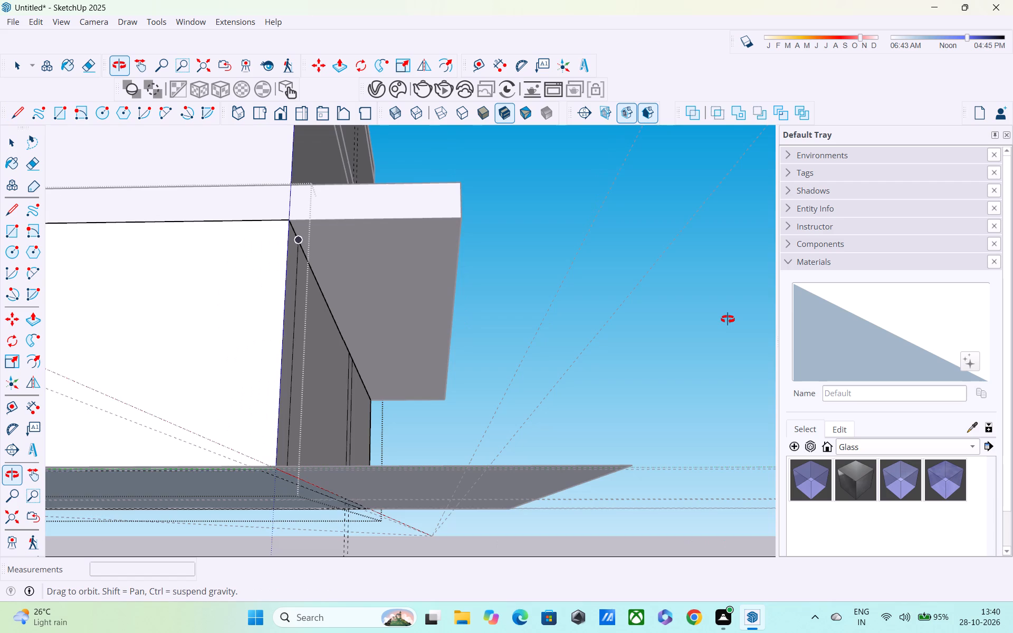
{"action": "middle_click_drag", "start_coordinate": [728, 319], "coordinate": [470, 325]}
{"action": "key", "text": "space"}
Add a horizontal guide on the front wall, 2' below its top edge.
{"action": "scroll", "coordinate": [351, 312], "scroll_direction": "up", "scroll_amount": 4}
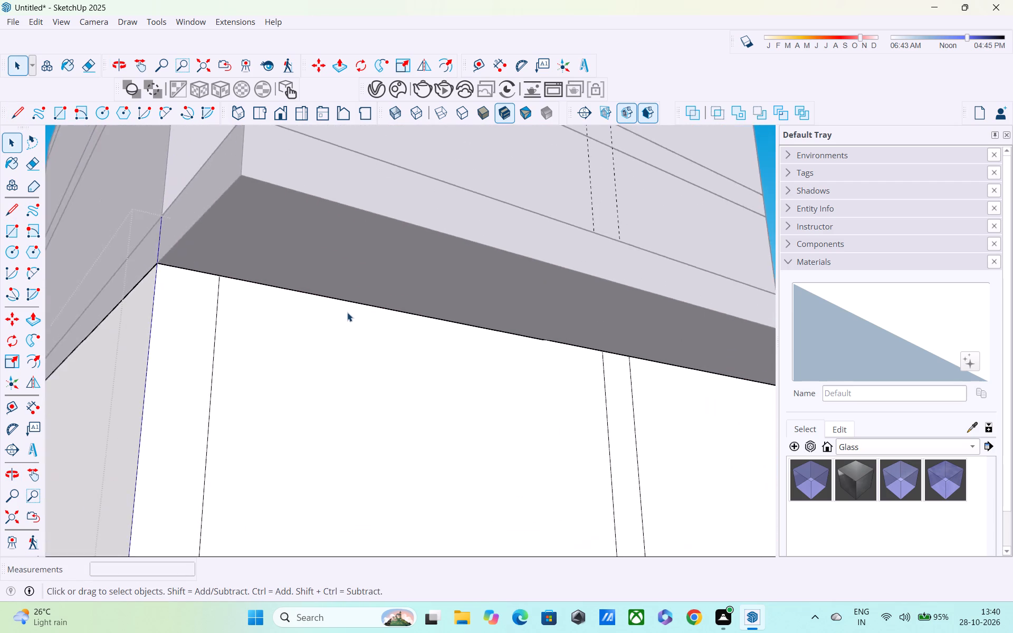
{"action": "scroll", "coordinate": [347, 312], "scroll_direction": "down", "scroll_amount": 8}
{"action": "middle_click_drag", "start_coordinate": [336, 304], "coordinate": [219, 322]}
{"action": "key", "text": "t"}
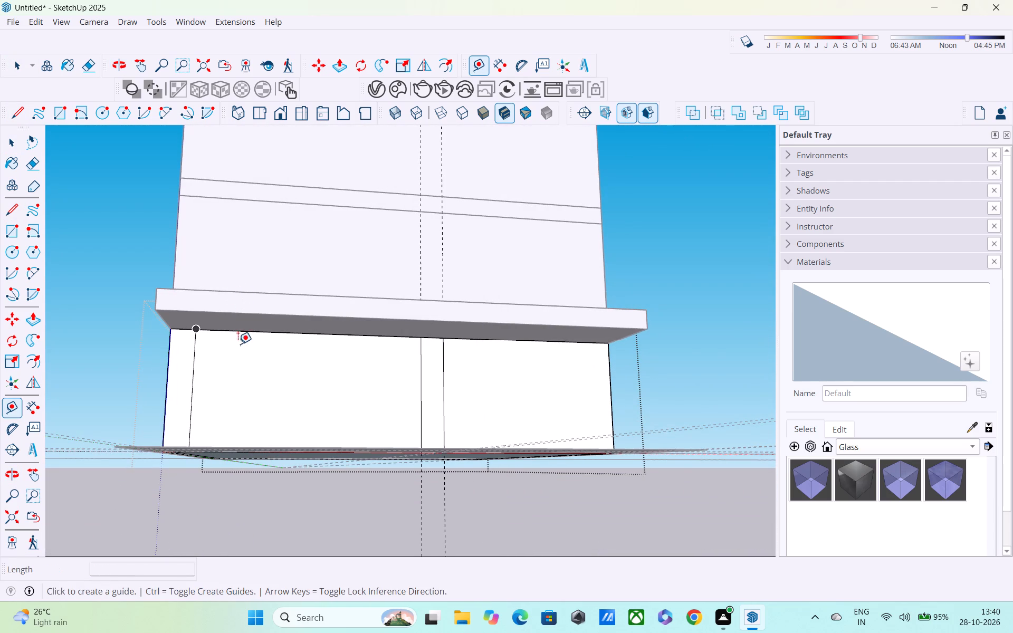
{"action": "scroll", "coordinate": [238, 343], "scroll_direction": "up", "scroll_amount": 2}
{"action": "left_click", "coordinate": [237, 329]}
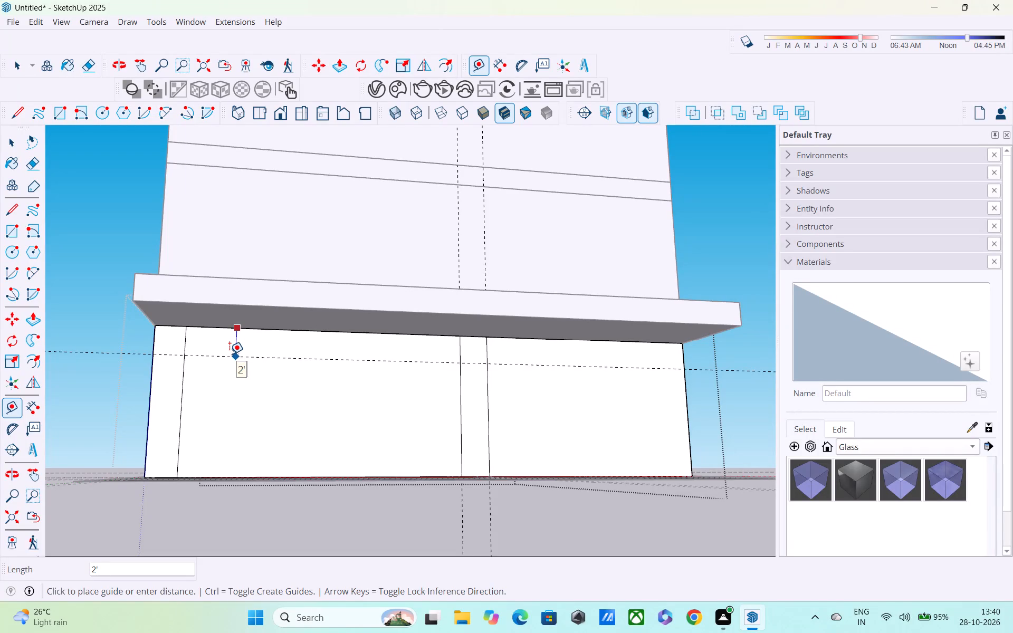
{"action": "left_click", "coordinate": [230, 354]}
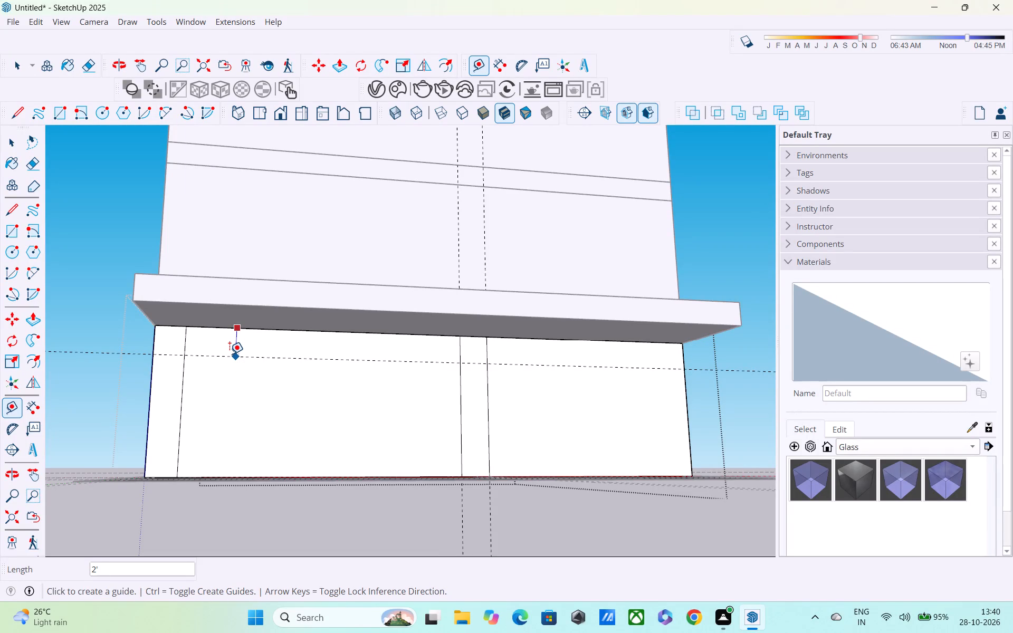
Draw a horizontal line about 18' 11" long along the guide, from the left vertical line to the central strip.
{"action": "middle_click_drag", "start_coordinate": [385, 403], "coordinate": [364, 437]}
{"action": "key", "text": "l"}
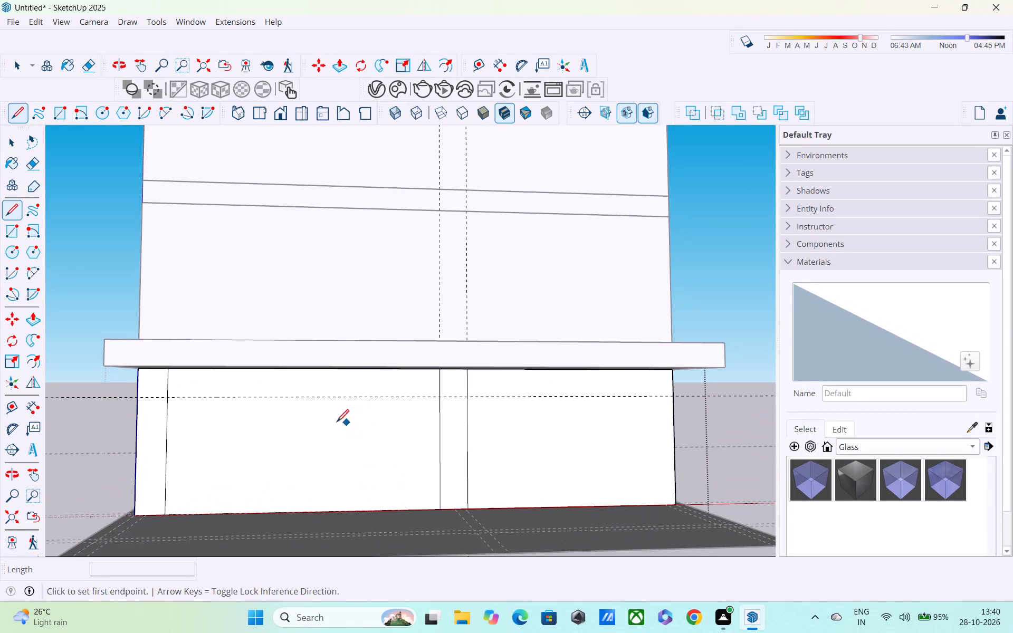
{"action": "left_click", "coordinate": [167, 399]}
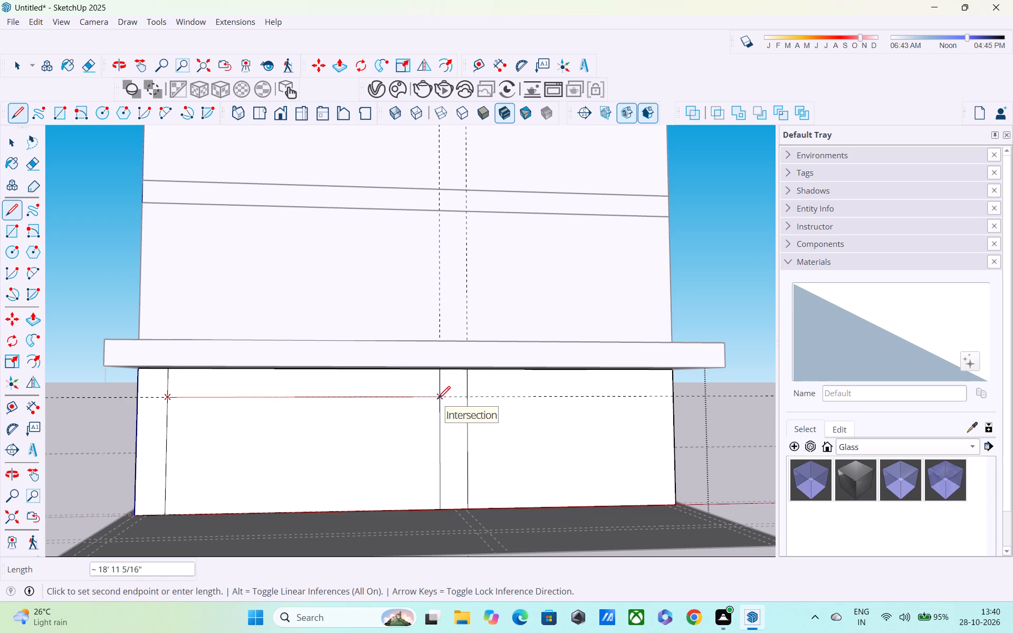
{"action": "left_click", "coordinate": [438, 400]}
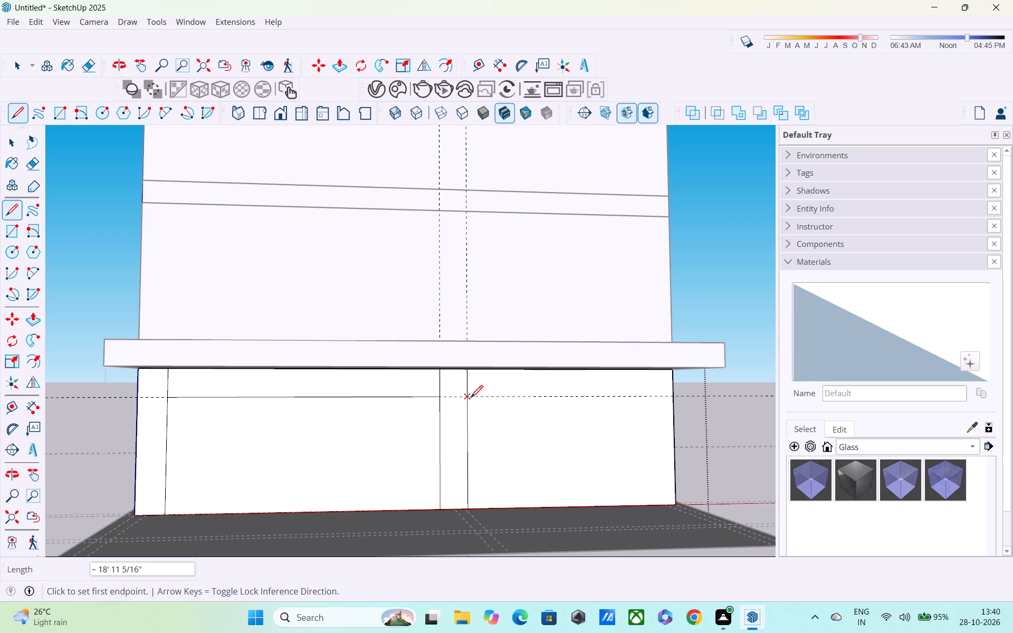
{"action": "left_click", "coordinate": [471, 399]}
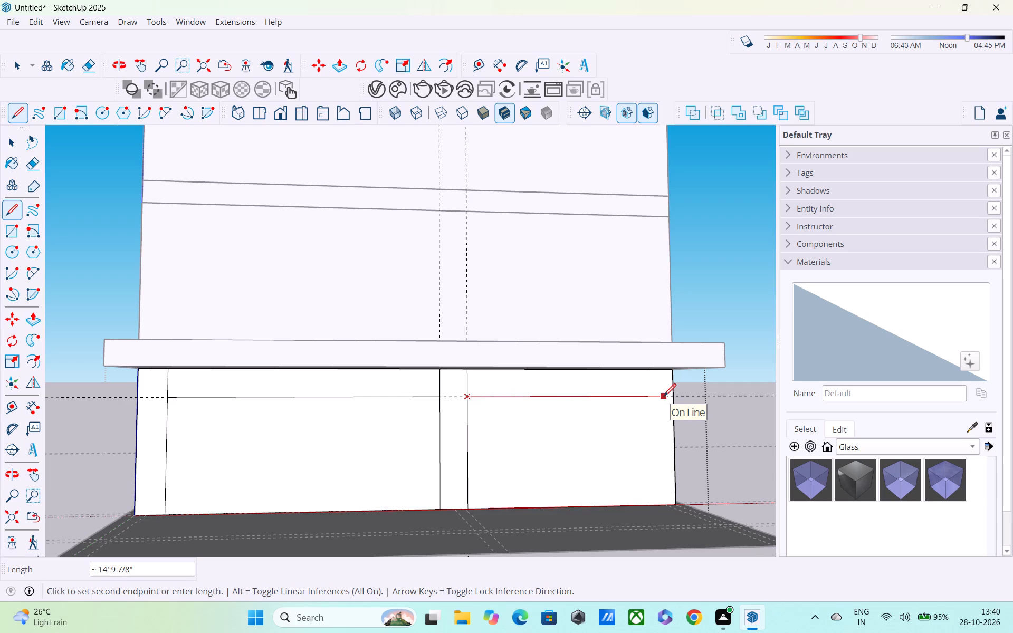
{"action": "key", "text": "space"}
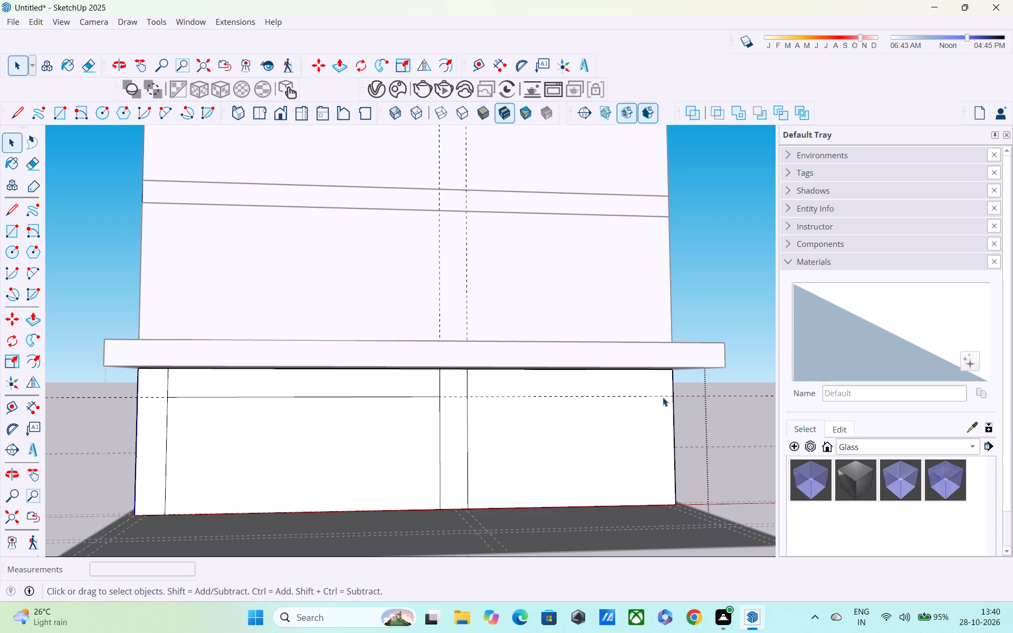
Add a vertical guide inward from the front wall's right edge, trying offsets of 9" and 1' before setting 1.5'.
{"action": "key", "text": "t"}
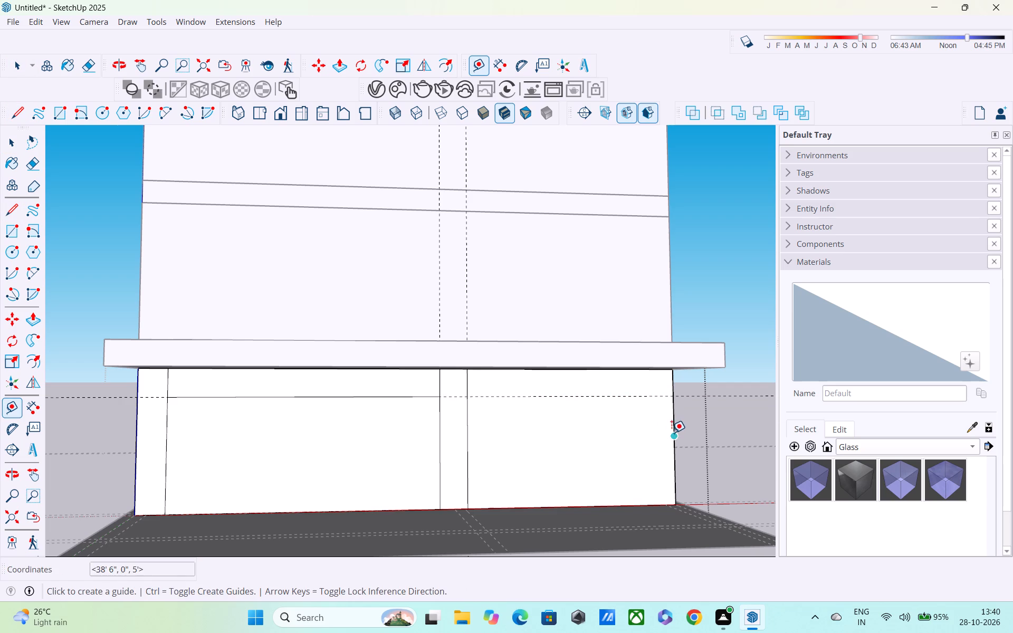
{"action": "left_click", "coordinate": [672, 433]}
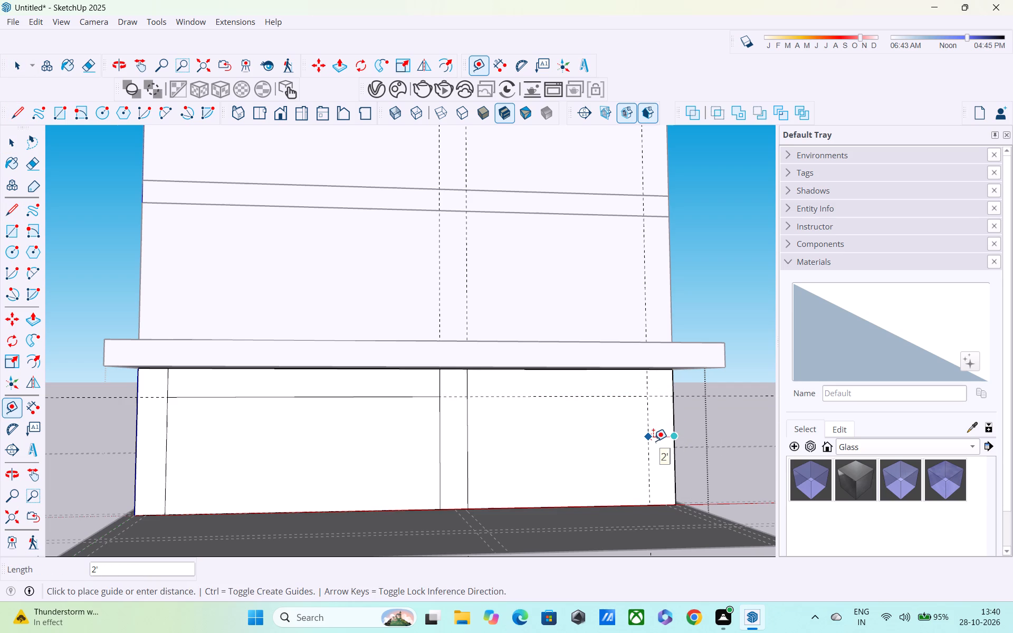
{"action": "type", "text": "9\""}
{"action": "key", "text": "Return"}
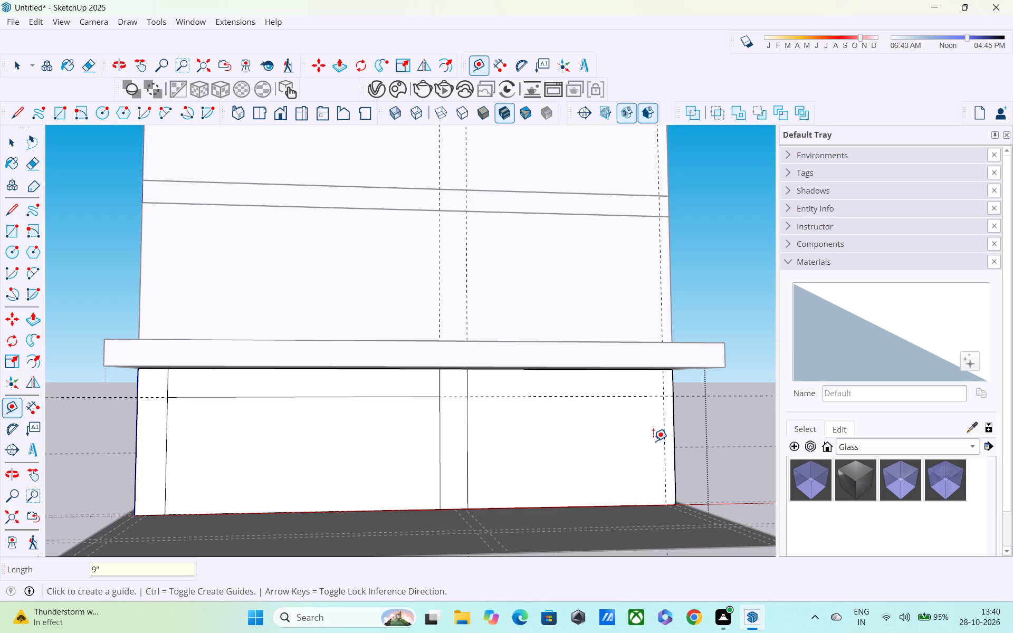
{"action": "type", "text": "1'"}
{"action": "key", "text": "Return"}
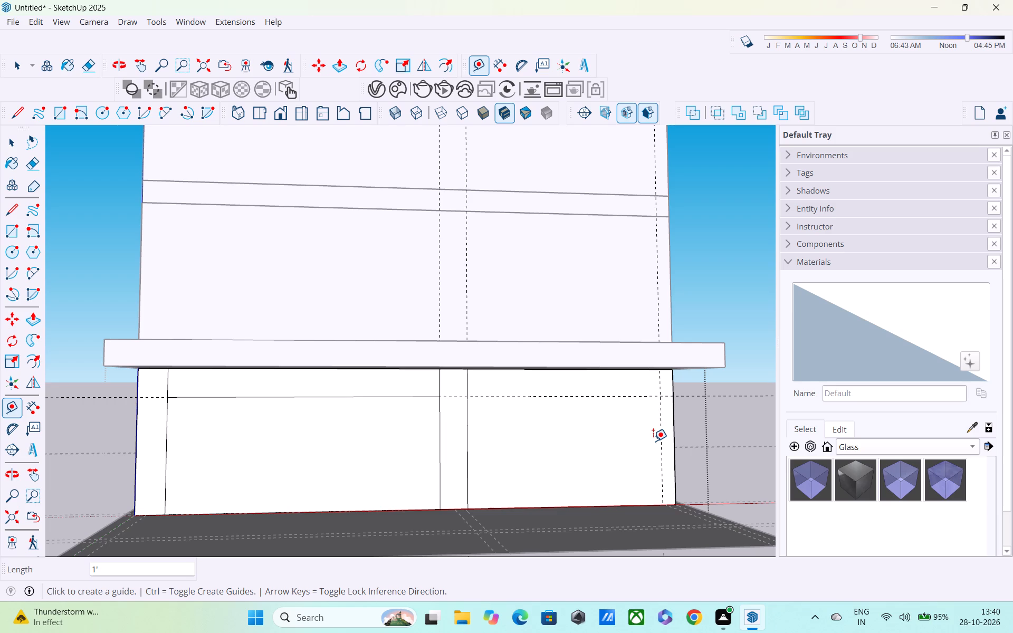
{"action": "type", "text": "1.5'"}
{"action": "key", "text": "Return"}
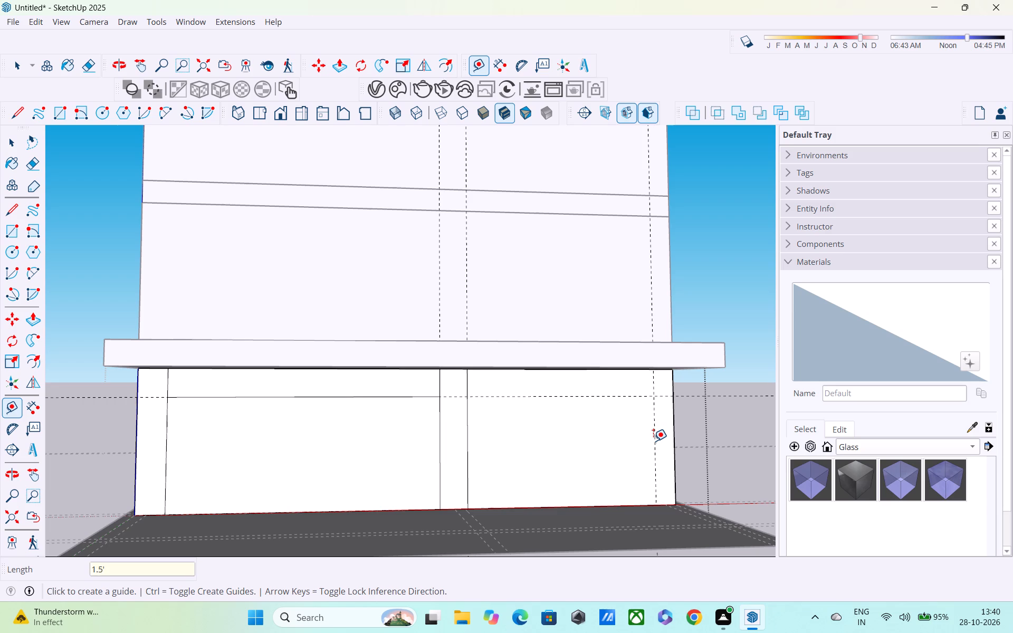
Draw an 8' vertical line along the new guide, from the horizontal guide down to the front wall's bottom edge.
{"action": "left_click", "coordinate": [652, 399]}
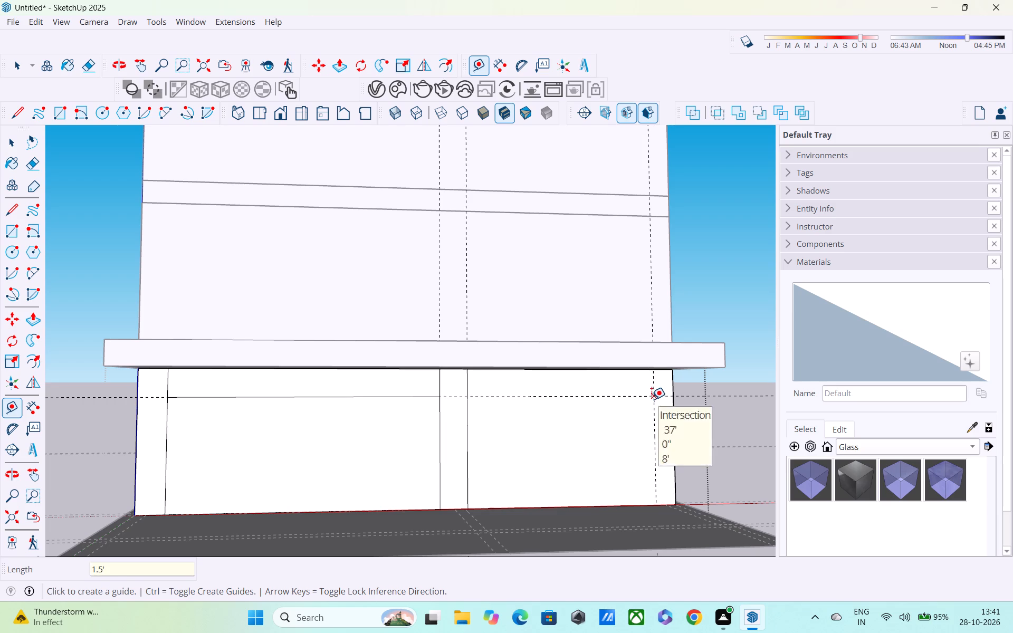
{"action": "left_click", "coordinate": [653, 507]}
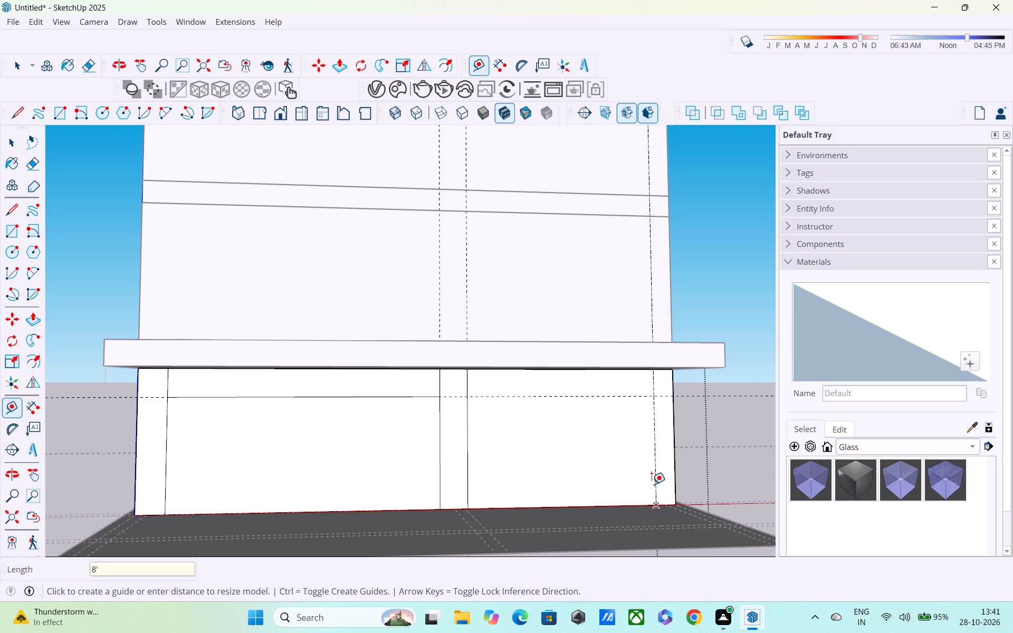
{"action": "left_click", "coordinate": [650, 396]}
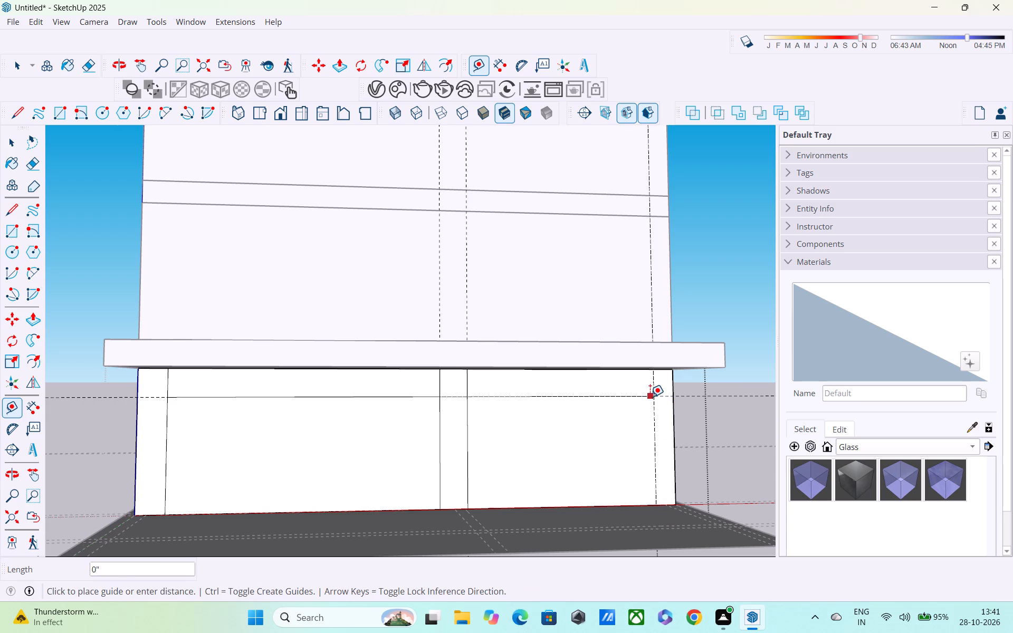
{"action": "key", "text": "Escape"}
{"action": "type", "text": "l"}
{"action": "key", "text": "space"}
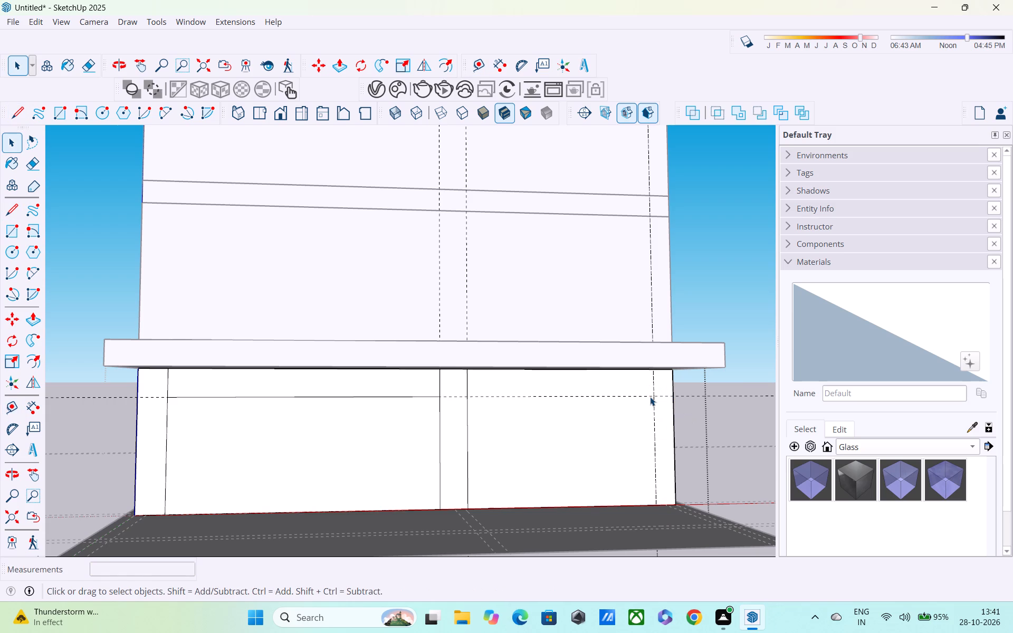
{"action": "key", "text": "l"}
{"action": "left_click", "coordinate": [655, 395]}
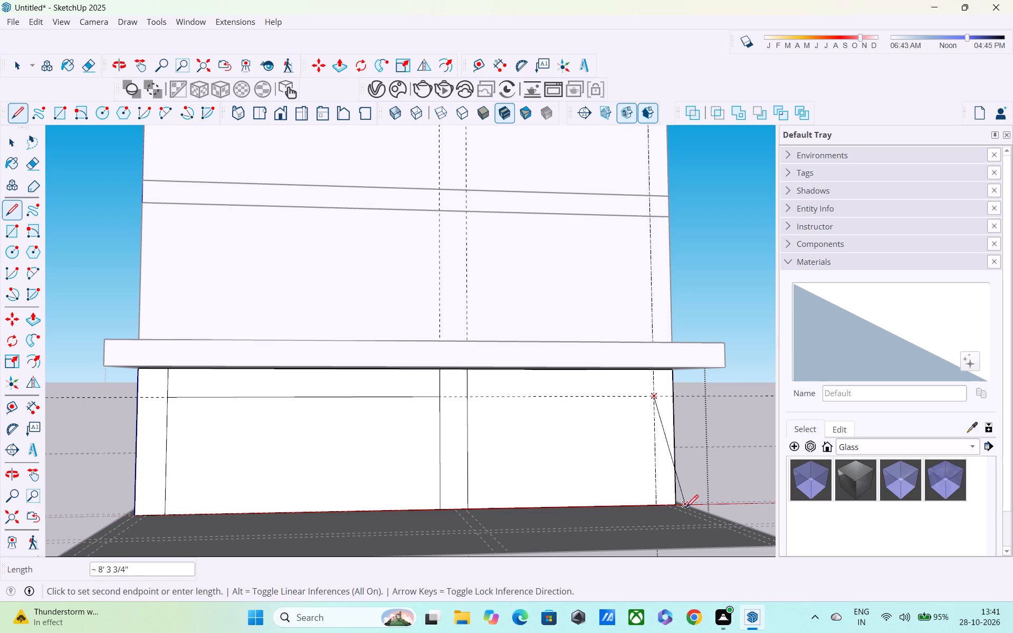
{"action": "left_click", "coordinate": [659, 506]}
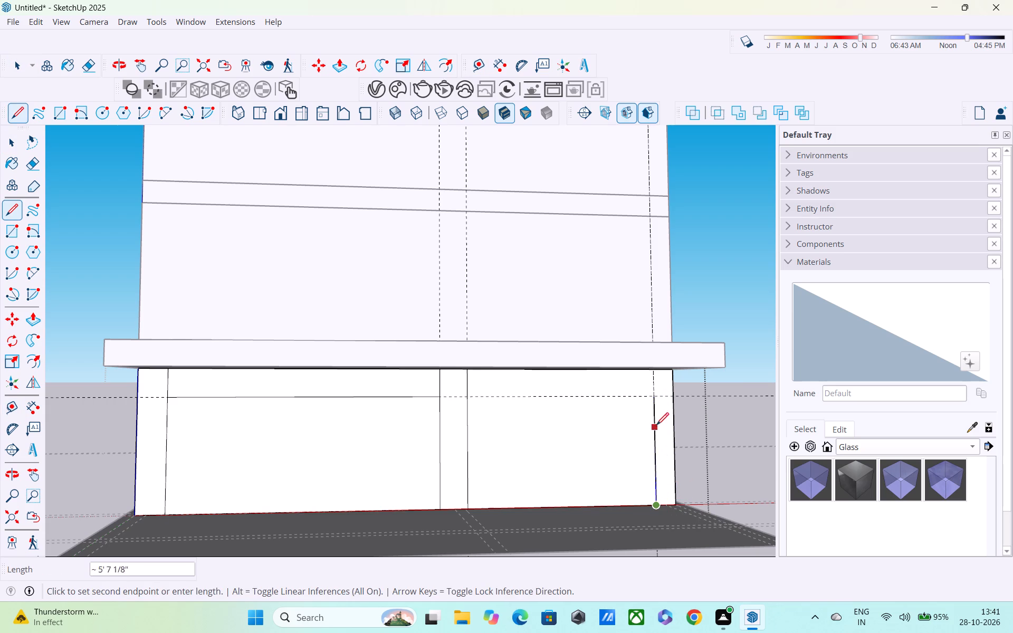
{"action": "left_click", "coordinate": [655, 400]}
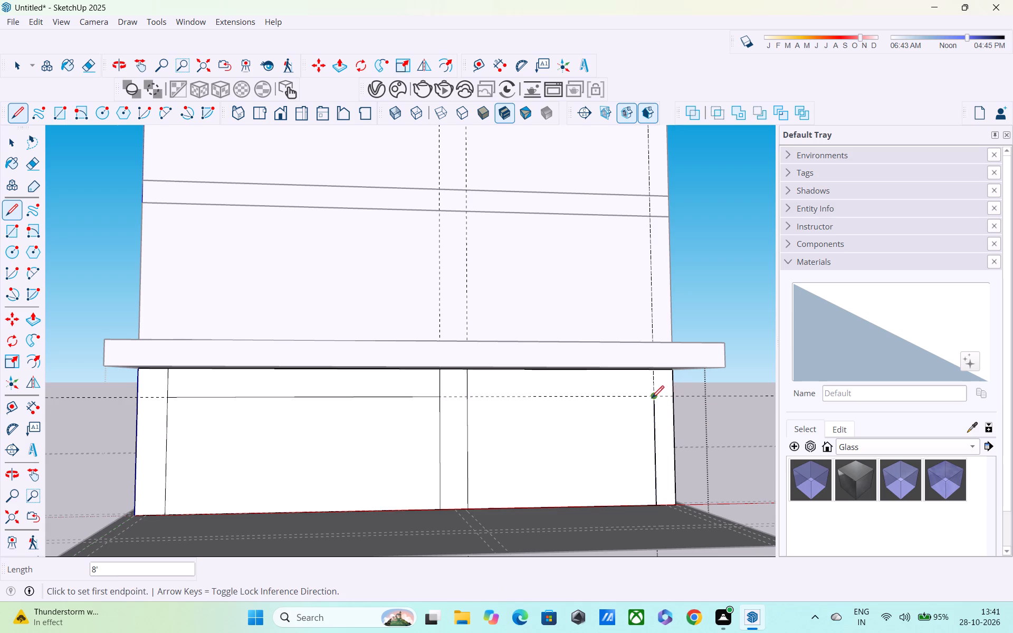
Draw lines along the horizontal guide from the 8' line to the wall's right edge and from the central strip to the 8' line.
{"action": "left_click", "coordinate": [652, 399]}
{"action": "left_click", "coordinate": [675, 399]}
{"action": "scroll", "coordinate": [658, 410], "scroll_direction": "down", "scroll_amount": 4}
{"action": "middle_click_drag", "start_coordinate": [658, 410], "coordinate": [475, 465]}
{"action": "scroll", "coordinate": [465, 450], "scroll_direction": "up", "scroll_amount": 1}
{"action": "middle_click_drag", "start_coordinate": [465, 450], "coordinate": [516, 349]}
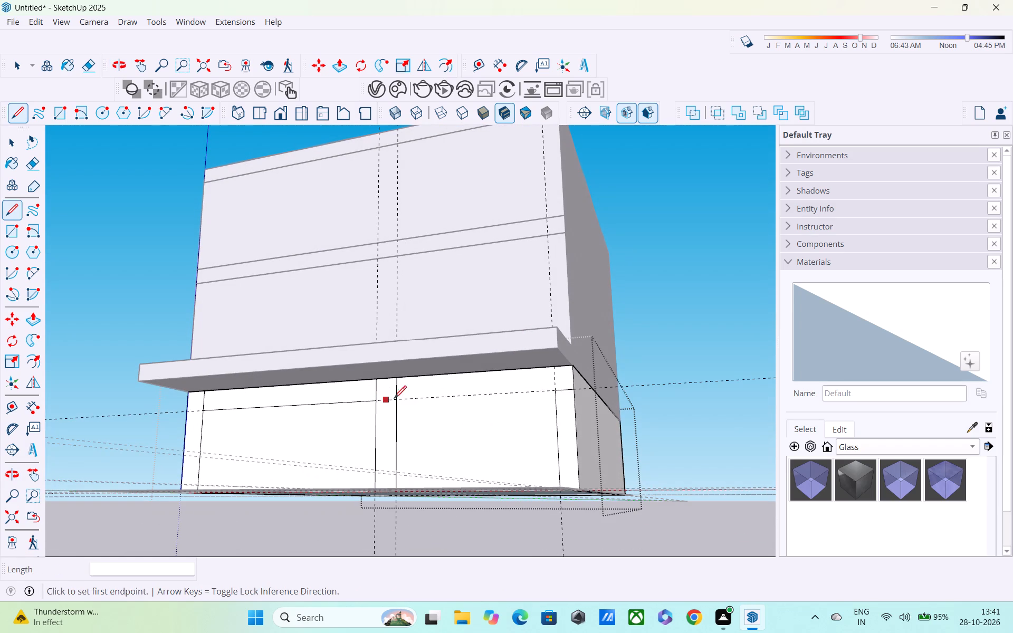
{"action": "left_click", "coordinate": [397, 403]}
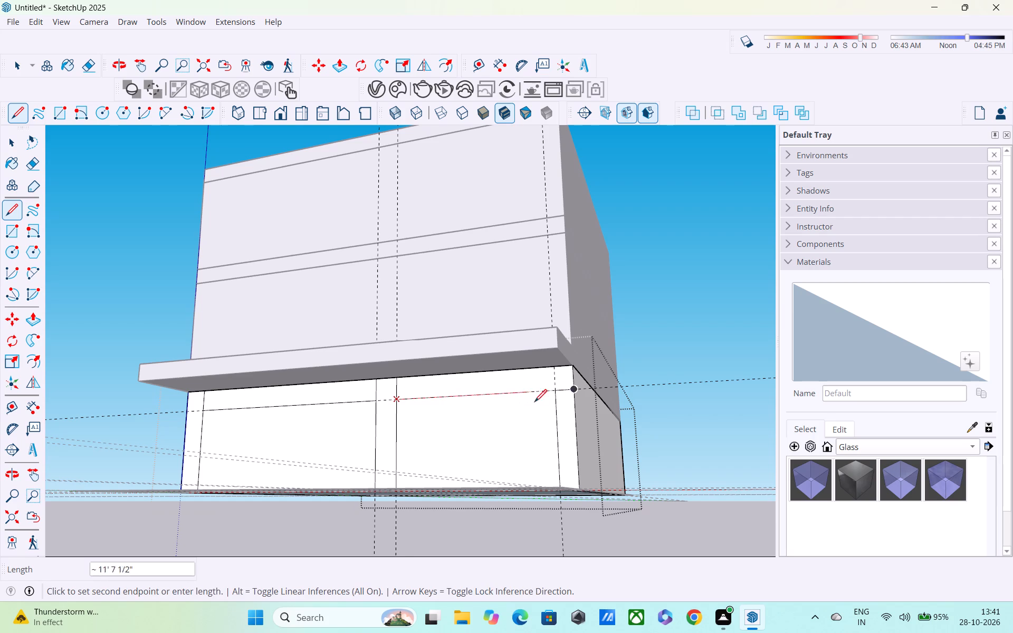
{"action": "left_click", "coordinate": [558, 389]}
{"action": "key", "text": "space"}
Erase the horizontal guide running across the ground-storey front wall.
{"action": "scroll", "coordinate": [559, 389], "scroll_direction": "down", "scroll_amount": 4}
{"action": "middle_click_drag", "start_coordinate": [551, 409], "coordinate": [562, 469]}
{"action": "scroll", "coordinate": [562, 469], "scroll_direction": "down", "scroll_amount": 1}
{"action": "scroll", "coordinate": [545, 453], "scroll_direction": "up", "scroll_amount": 5}
{"action": "middle_click_drag", "start_coordinate": [543, 429], "coordinate": [548, 369]}
{"action": "key", "text": "e"}
{"action": "left_click_drag", "start_coordinate": [662, 335], "coordinate": [674, 396]}
{"action": "left_click_drag", "start_coordinate": [670, 431], "coordinate": [676, 478]}
{"action": "scroll", "coordinate": [599, 425], "scroll_direction": "down", "scroll_amount": 1}
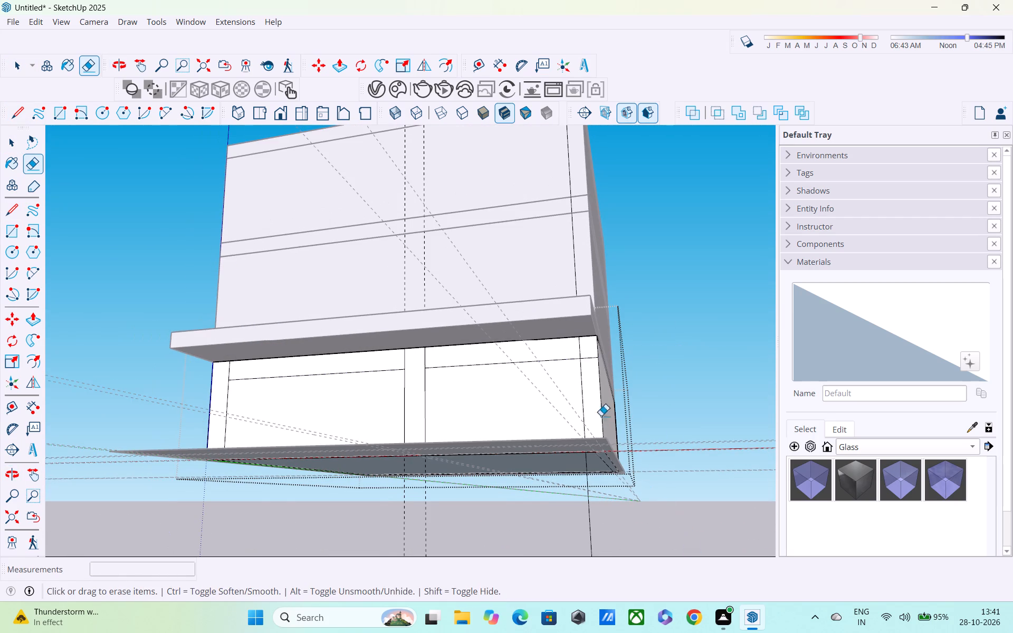
{"action": "scroll", "coordinate": [588, 277], "scroll_direction": "down", "scroll_amount": 3}
Close the ground-storey wall group.
{"action": "middle_click_drag", "start_coordinate": [588, 277], "coordinate": [438, 346]}
{"action": "scroll", "coordinate": [437, 343], "scroll_direction": "up", "scroll_amount": 1}
{"action": "scroll", "coordinate": [436, 341], "scroll_direction": "down", "scroll_amount": 5}
{"action": "middle_click_drag", "start_coordinate": [386, 365], "coordinate": [581, 408]}
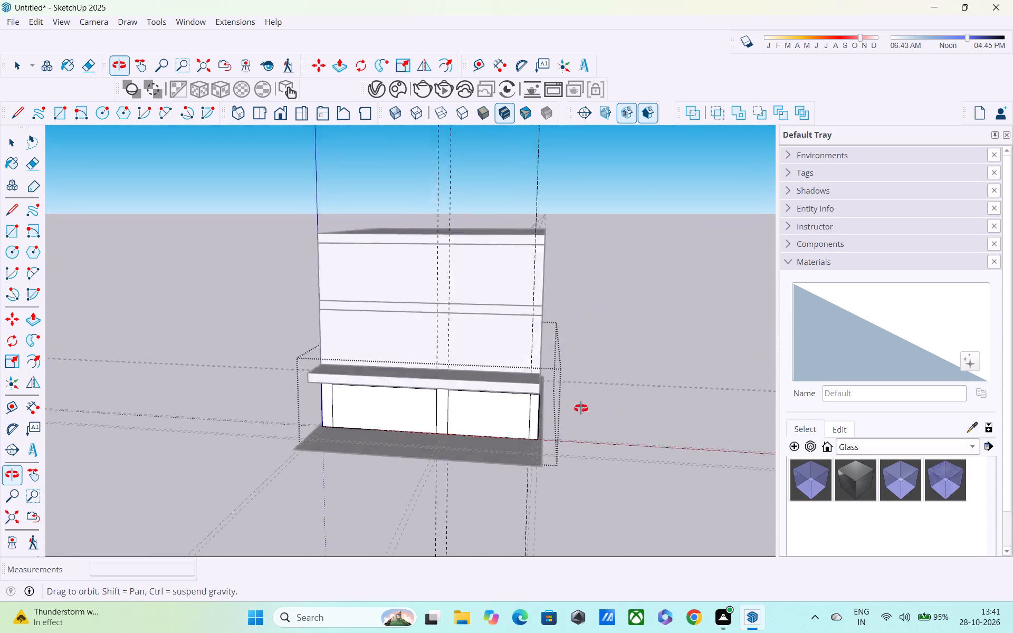
{"action": "middle_click_drag", "start_coordinate": [581, 408], "coordinate": [700, 382]}
{"action": "key", "text": "space"}
{"action": "scroll", "coordinate": [619, 388], "scroll_direction": "up", "scroll_amount": 1}
{"action": "middle_click_drag", "start_coordinate": [619, 389], "coordinate": [678, 411]}
{"action": "double_click", "coordinate": [674, 287]}
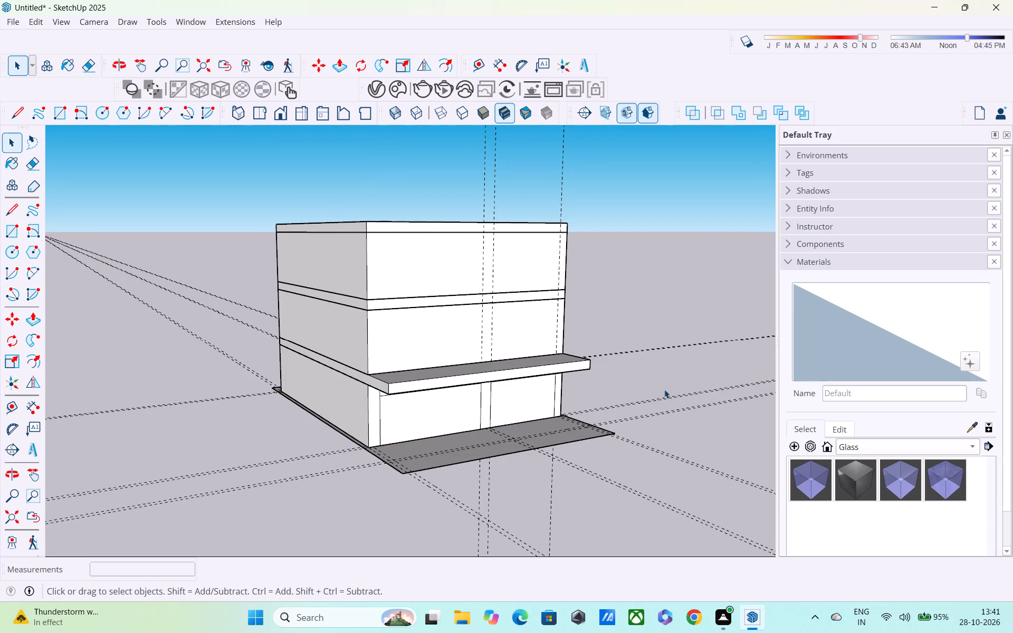
Erase the leftover guides crossing the ground in front of and beside the building.
{"action": "key", "text": "e"}
{"action": "left_click_drag", "start_coordinate": [654, 335], "coordinate": [686, 448]}
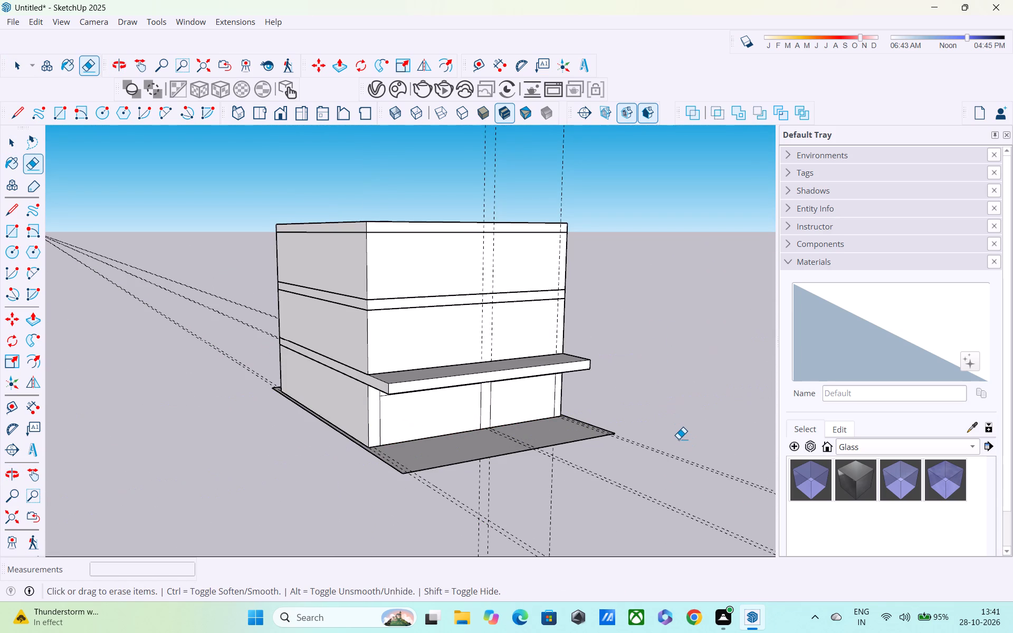
{"action": "left_click_drag", "start_coordinate": [685, 435], "coordinate": [509, 541]}
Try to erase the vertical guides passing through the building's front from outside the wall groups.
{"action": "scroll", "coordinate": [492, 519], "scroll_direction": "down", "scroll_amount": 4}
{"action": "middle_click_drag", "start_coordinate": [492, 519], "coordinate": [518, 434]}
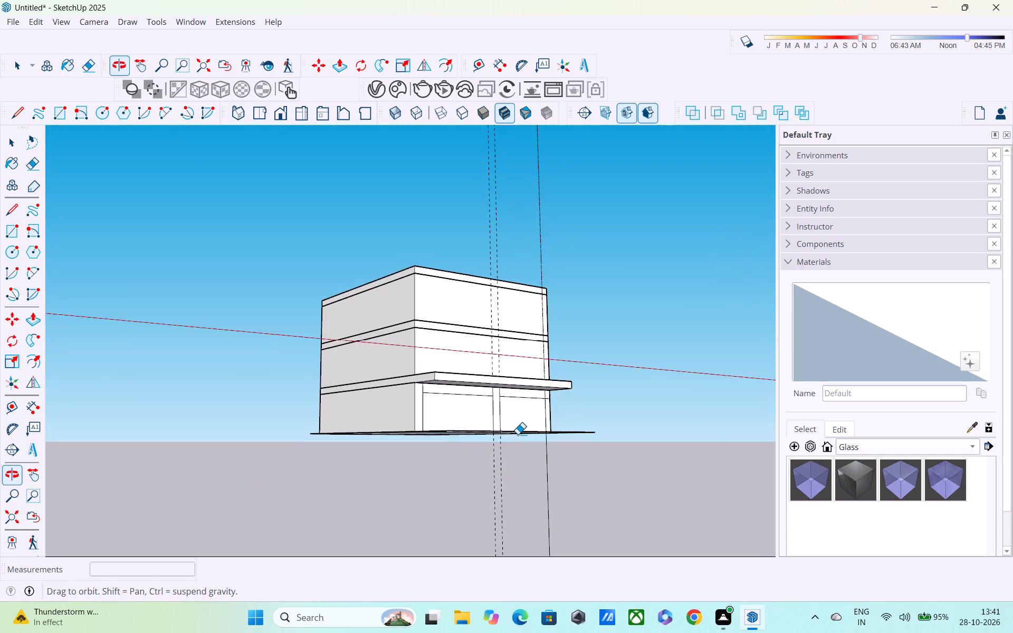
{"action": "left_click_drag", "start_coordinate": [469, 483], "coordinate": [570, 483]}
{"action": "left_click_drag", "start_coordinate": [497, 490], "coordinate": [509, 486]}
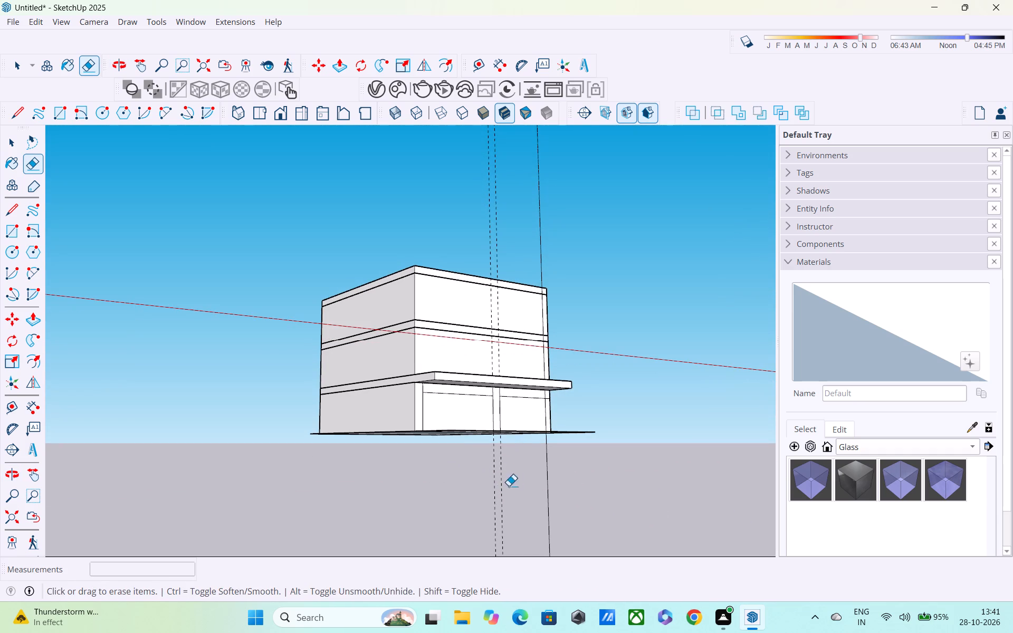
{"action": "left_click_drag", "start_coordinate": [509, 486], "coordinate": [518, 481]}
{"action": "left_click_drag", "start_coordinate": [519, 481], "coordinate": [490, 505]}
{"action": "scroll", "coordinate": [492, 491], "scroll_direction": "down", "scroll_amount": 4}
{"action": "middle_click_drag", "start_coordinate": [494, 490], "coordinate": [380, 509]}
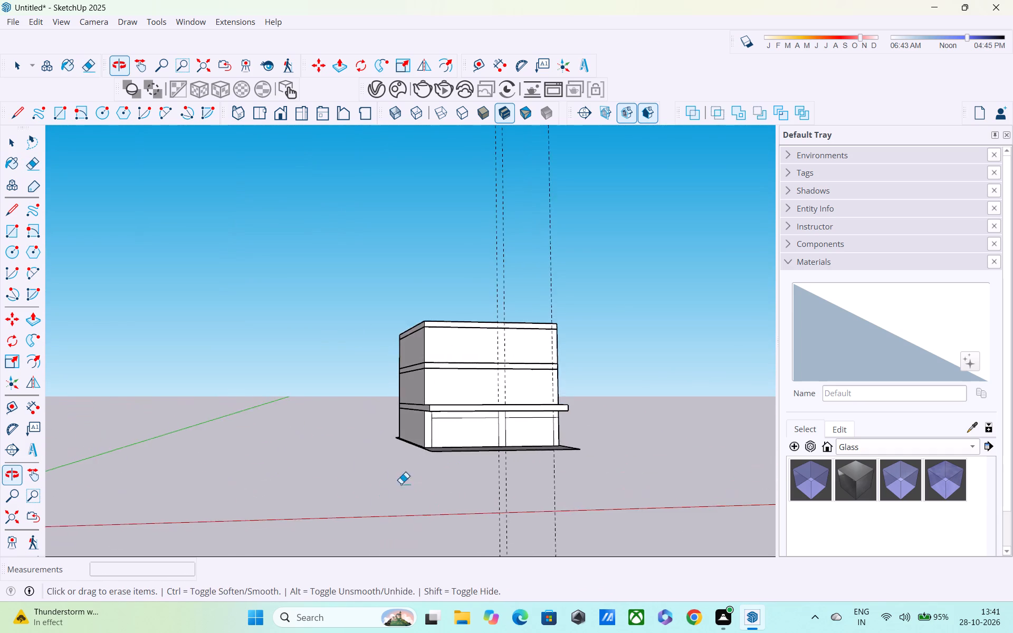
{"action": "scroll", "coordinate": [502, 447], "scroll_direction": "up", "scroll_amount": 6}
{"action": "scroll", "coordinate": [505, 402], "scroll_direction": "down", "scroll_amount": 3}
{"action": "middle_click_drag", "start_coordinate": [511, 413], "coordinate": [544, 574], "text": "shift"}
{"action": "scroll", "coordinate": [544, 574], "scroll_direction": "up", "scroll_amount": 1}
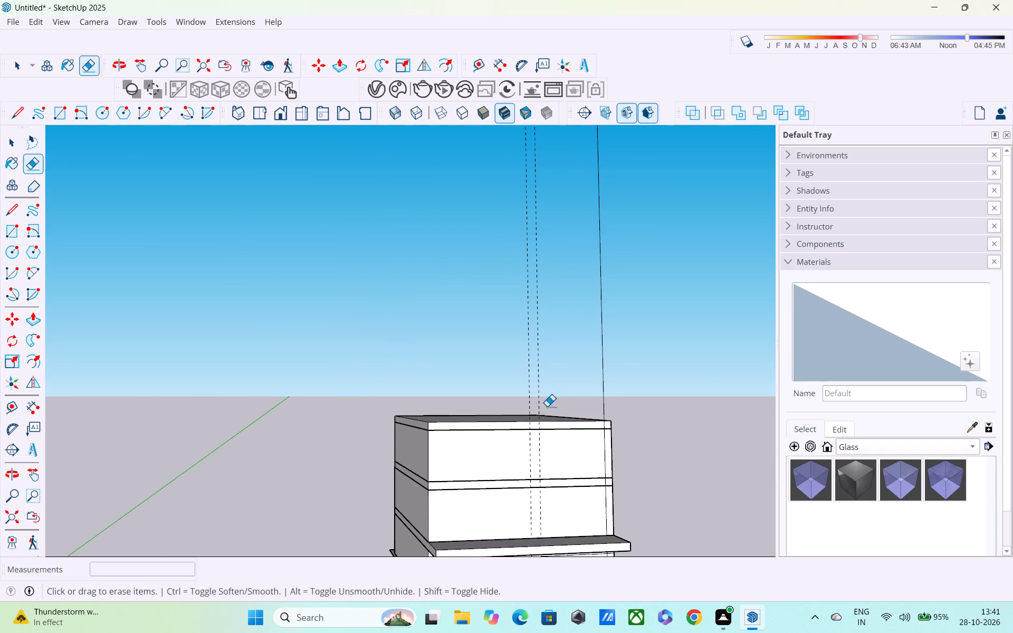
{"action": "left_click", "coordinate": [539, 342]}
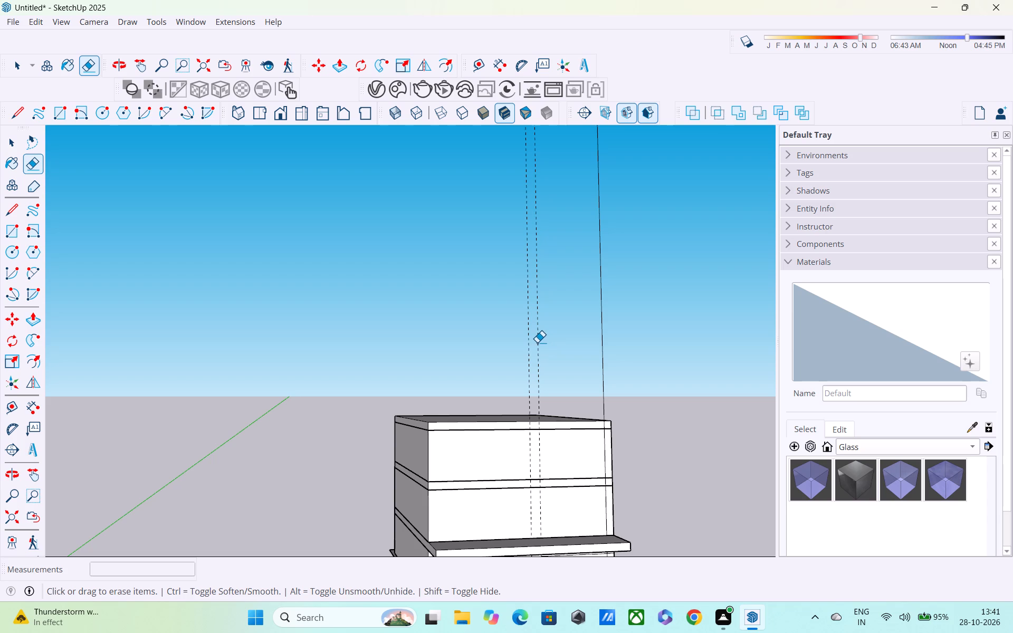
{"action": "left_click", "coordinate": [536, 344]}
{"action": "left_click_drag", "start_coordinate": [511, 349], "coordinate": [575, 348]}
Open the ground-storey wall group, erase its two central vertical guides, and close the group.
{"action": "scroll", "coordinate": [545, 420], "scroll_direction": "down", "scroll_amount": 5}
{"action": "key", "text": "space"}
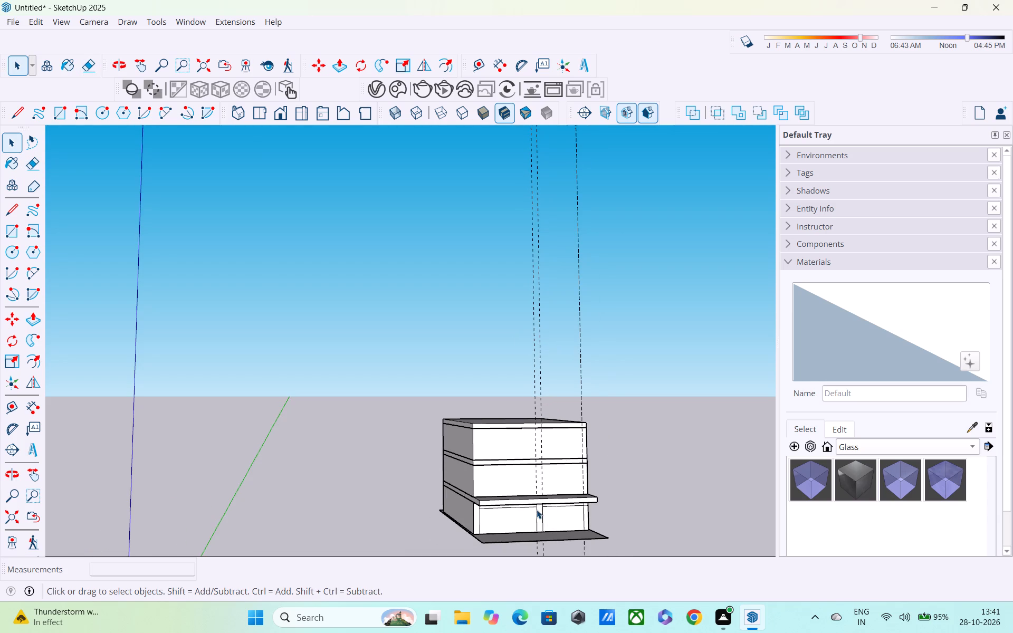
{"action": "double_click", "coordinate": [537, 507]}
{"action": "double_click", "coordinate": [533, 474]}
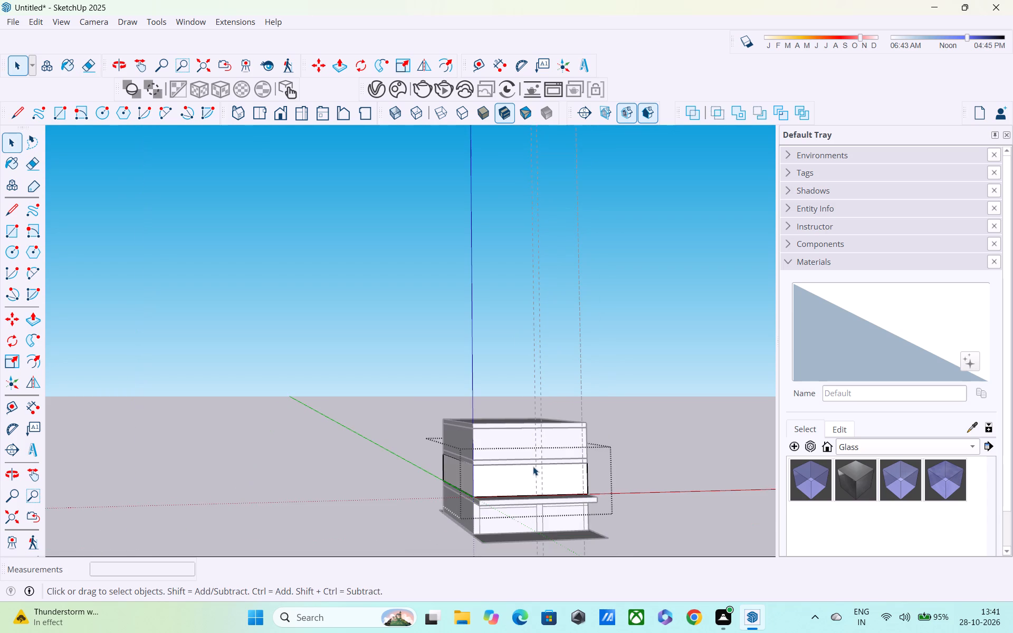
{"action": "double_click", "coordinate": [534, 447]}
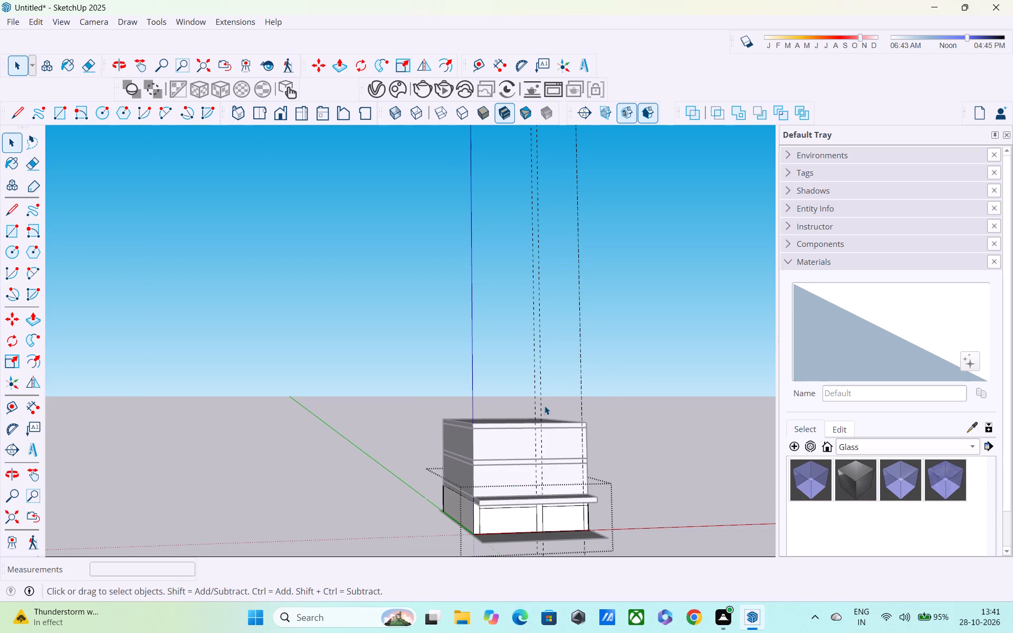
{"action": "key", "text": "e"}
{"action": "left_click_drag", "start_coordinate": [562, 388], "coordinate": [521, 391]}
{"action": "scroll", "coordinate": [523, 390], "scroll_direction": "down", "scroll_amount": 6}
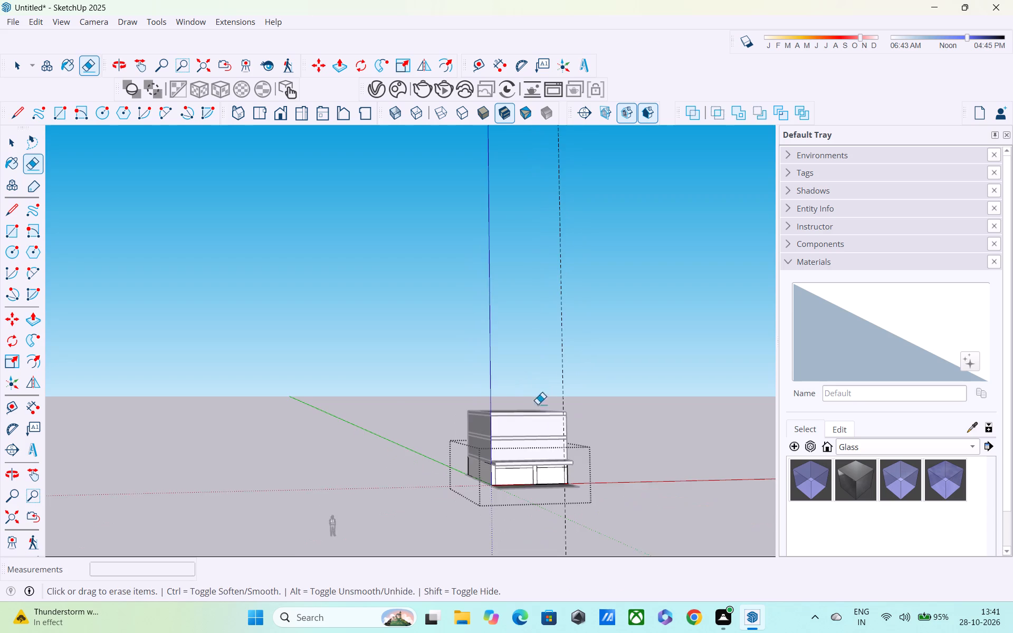
{"action": "scroll", "coordinate": [540, 412], "scroll_direction": "up", "scroll_amount": 1}
{"action": "middle_click_drag", "start_coordinate": [540, 415], "coordinate": [437, 420]}
{"action": "scroll", "coordinate": [437, 420], "scroll_direction": "up", "scroll_amount": 1}
{"action": "key", "text": "space"}
{"action": "left_click", "coordinate": [700, 373]}
Open the ground-storey wall group for editing the front wall's panels with Push/Pull.
{"action": "scroll", "coordinate": [542, 473], "scroll_direction": "up", "scroll_amount": 8}
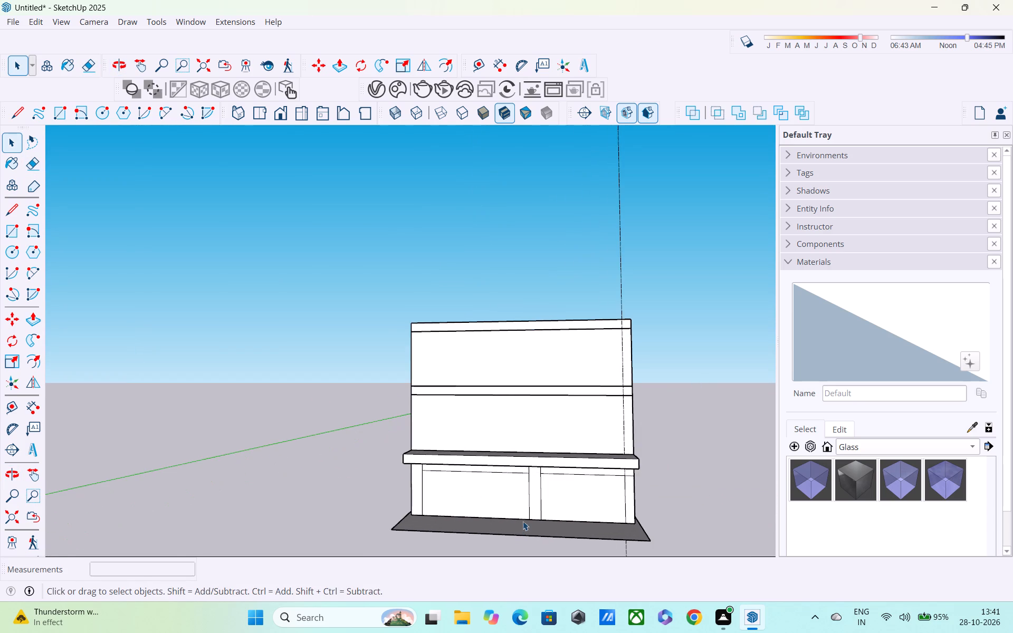
{"action": "scroll", "coordinate": [524, 519], "scroll_direction": "down", "scroll_amount": 2}
{"action": "middle_click_drag", "start_coordinate": [524, 514], "coordinate": [529, 454]}
{"action": "scroll", "coordinate": [520, 461], "scroll_direction": "up", "scroll_amount": 11}
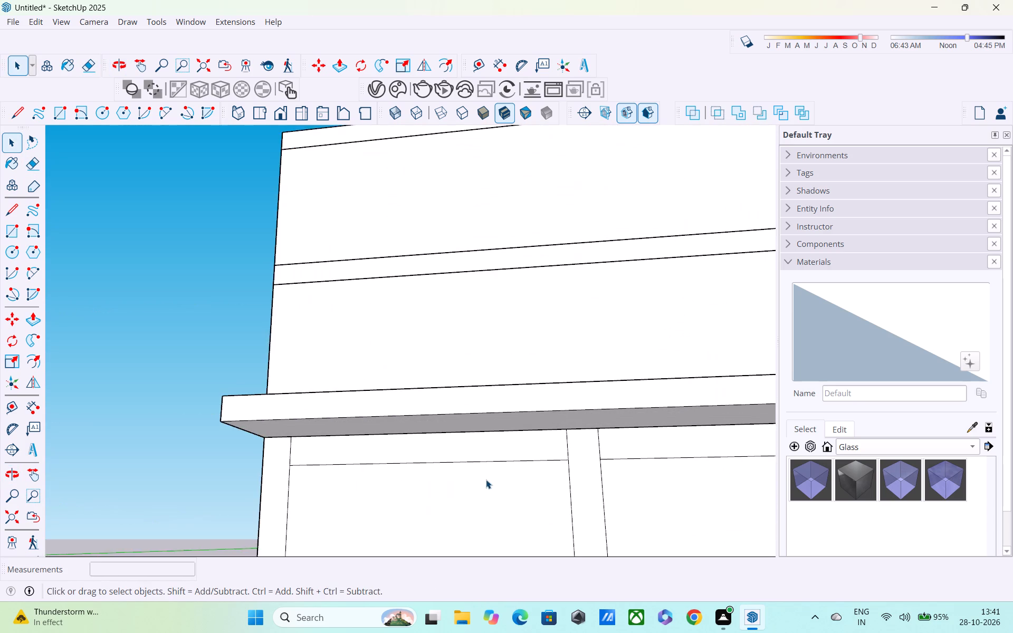
{"action": "scroll", "coordinate": [486, 479], "scroll_direction": "up", "scroll_amount": 2}
{"action": "middle_click_drag", "start_coordinate": [477, 488], "coordinate": [424, 504]}
{"action": "key", "text": "p"}
{"action": "middle_click_drag", "start_coordinate": [402, 522], "coordinate": [409, 449], "text": "shift"}
{"action": "left_click", "coordinate": [407, 475]}
{"action": "key", "text": "space"}
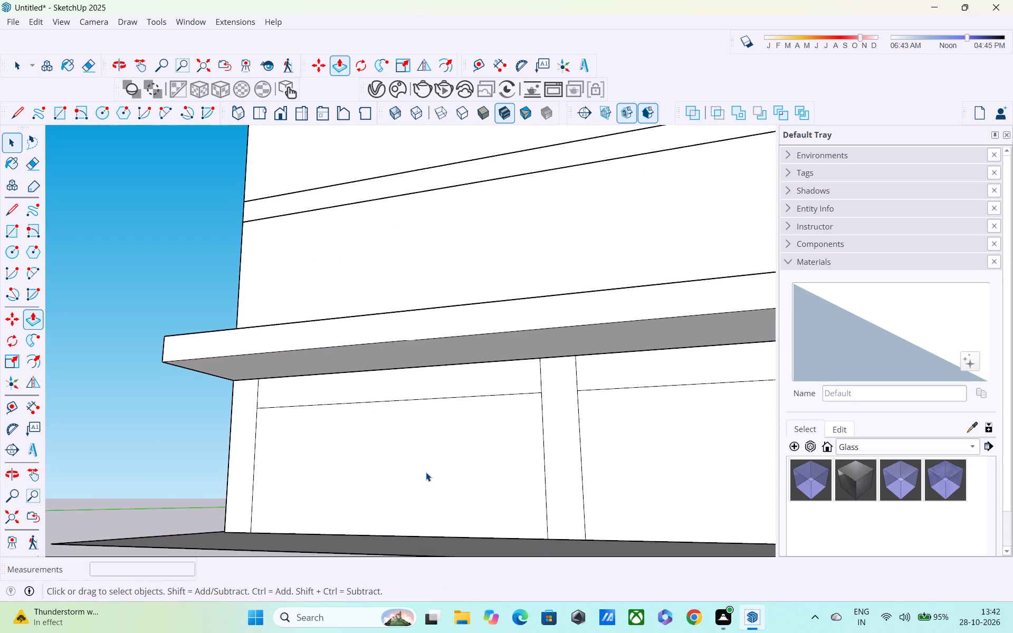
{"action": "double_click", "coordinate": [426, 474]}
{"action": "key", "text": "o"}
{"action": "key", "text": "p"}
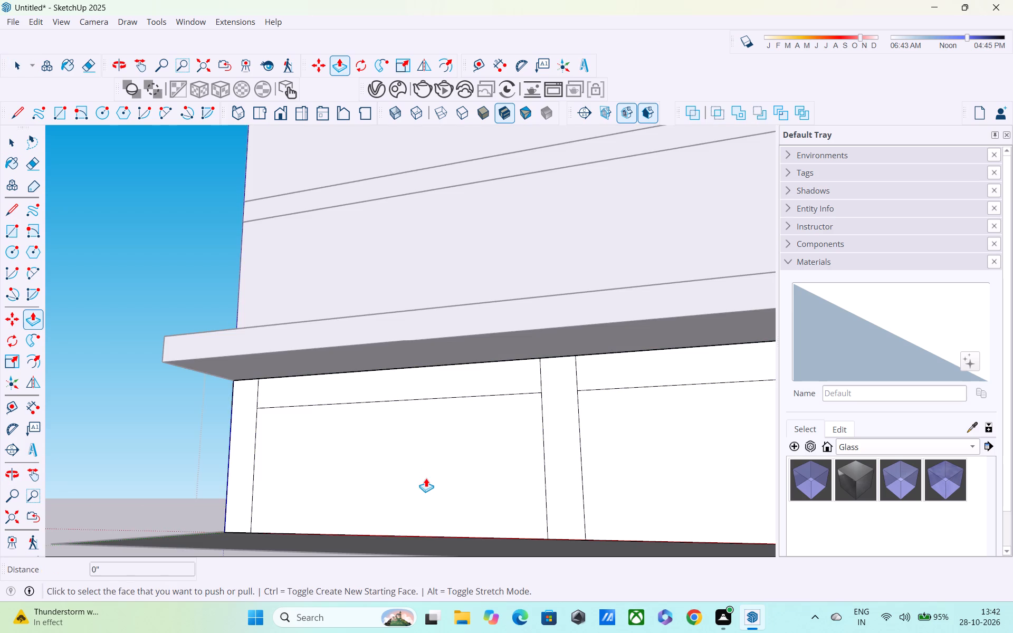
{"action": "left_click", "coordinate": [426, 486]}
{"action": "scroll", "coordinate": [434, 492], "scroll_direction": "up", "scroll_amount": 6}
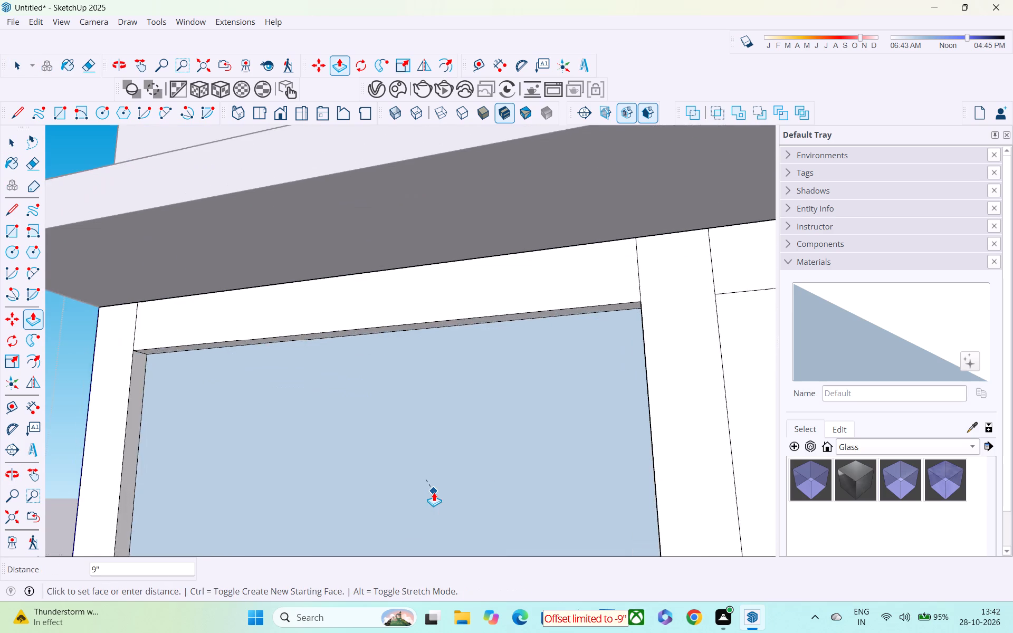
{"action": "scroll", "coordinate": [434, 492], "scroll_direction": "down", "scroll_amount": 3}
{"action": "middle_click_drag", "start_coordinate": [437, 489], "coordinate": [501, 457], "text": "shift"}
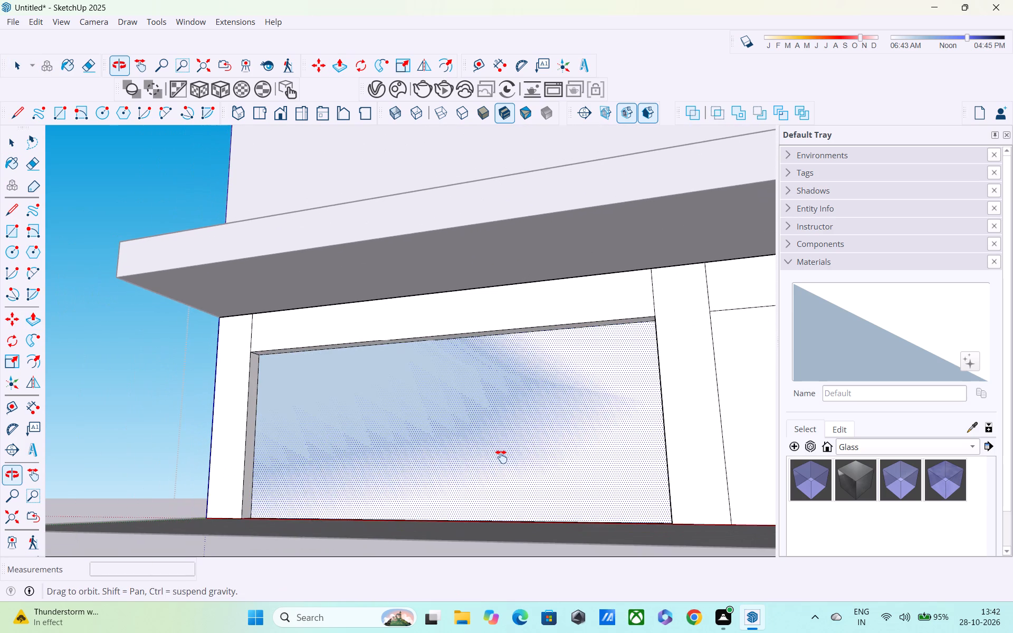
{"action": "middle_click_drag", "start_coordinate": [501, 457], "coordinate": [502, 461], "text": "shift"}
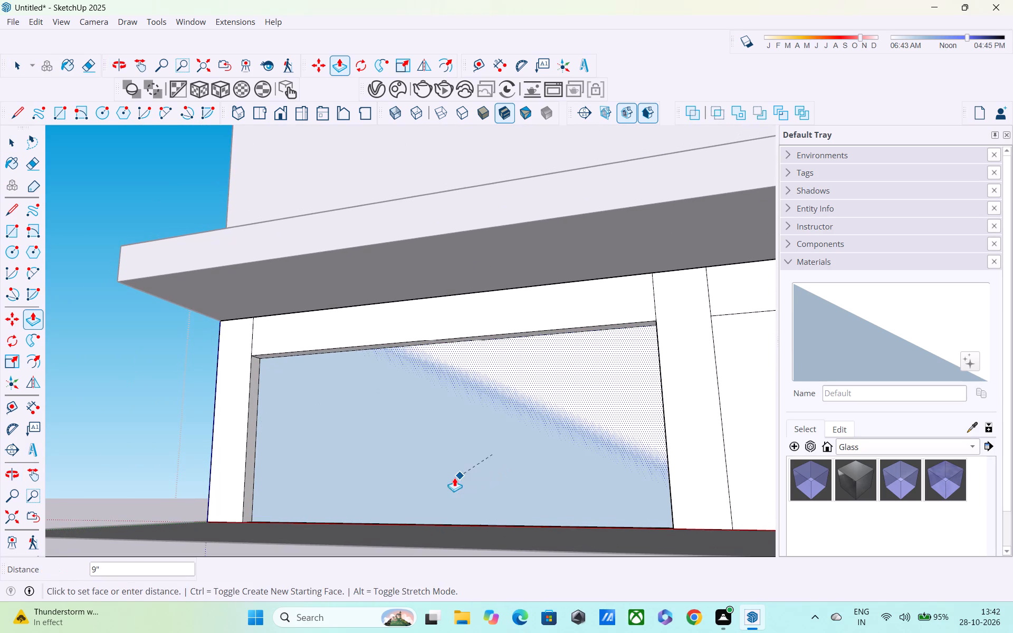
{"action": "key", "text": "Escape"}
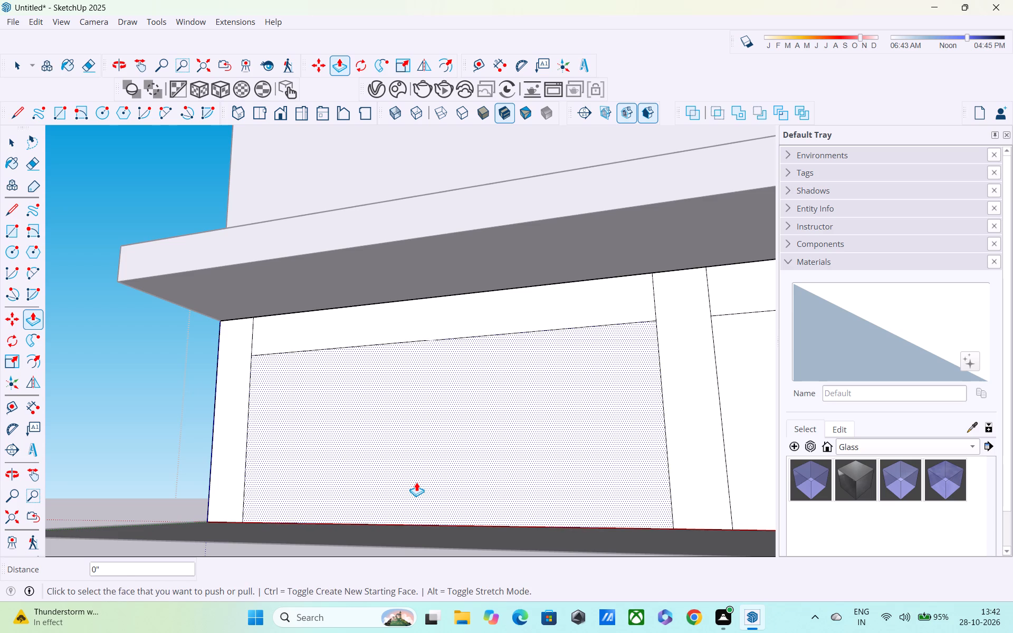
Push the ground-storey front wall's left panel inward about 6 1/4" to form a recess.
{"action": "left_click", "coordinate": [416, 482]}
{"action": "left_click", "coordinate": [421, 476]}
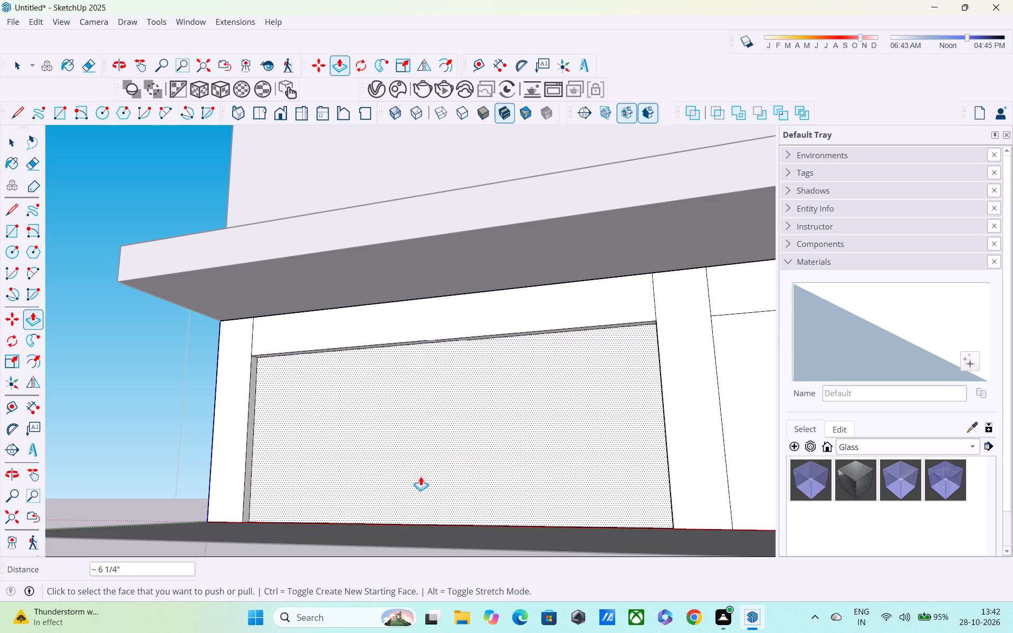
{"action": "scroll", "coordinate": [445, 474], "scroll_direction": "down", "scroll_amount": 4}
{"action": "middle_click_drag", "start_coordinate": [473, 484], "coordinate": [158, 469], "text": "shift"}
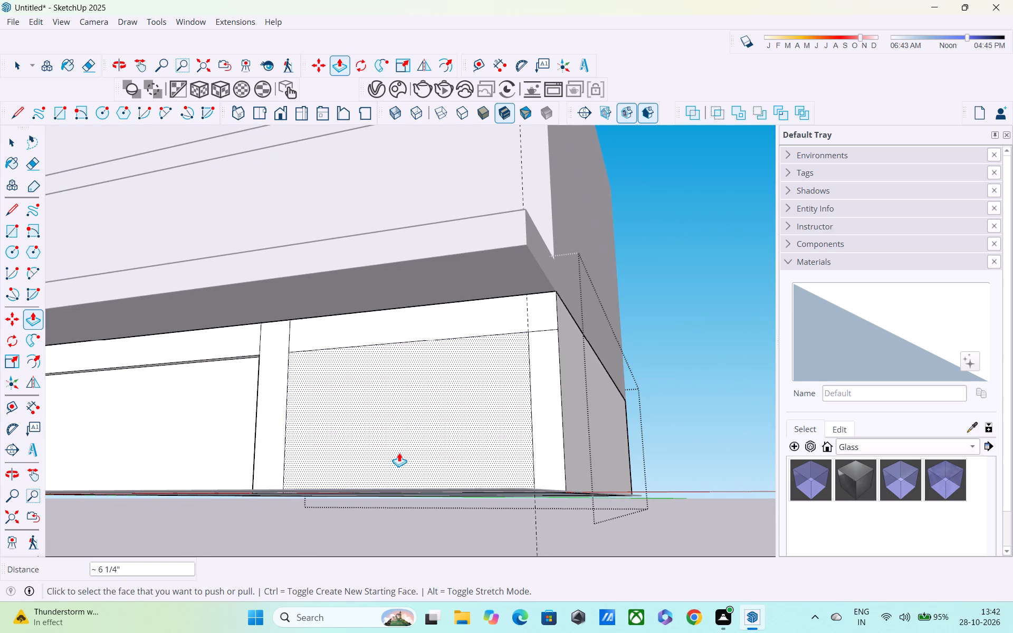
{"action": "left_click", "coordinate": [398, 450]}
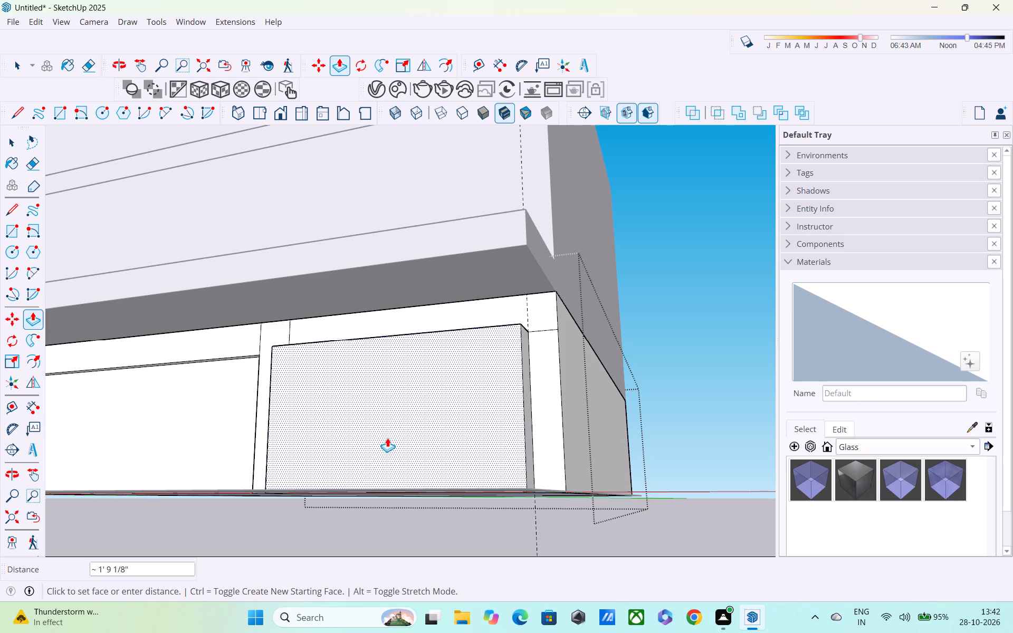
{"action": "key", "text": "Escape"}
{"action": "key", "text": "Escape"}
Push the ground-storey front wall's right panel back 9" to cut a through opening, and close the group.
{"action": "scroll", "coordinate": [387, 438], "scroll_direction": "up", "scroll_amount": 1}
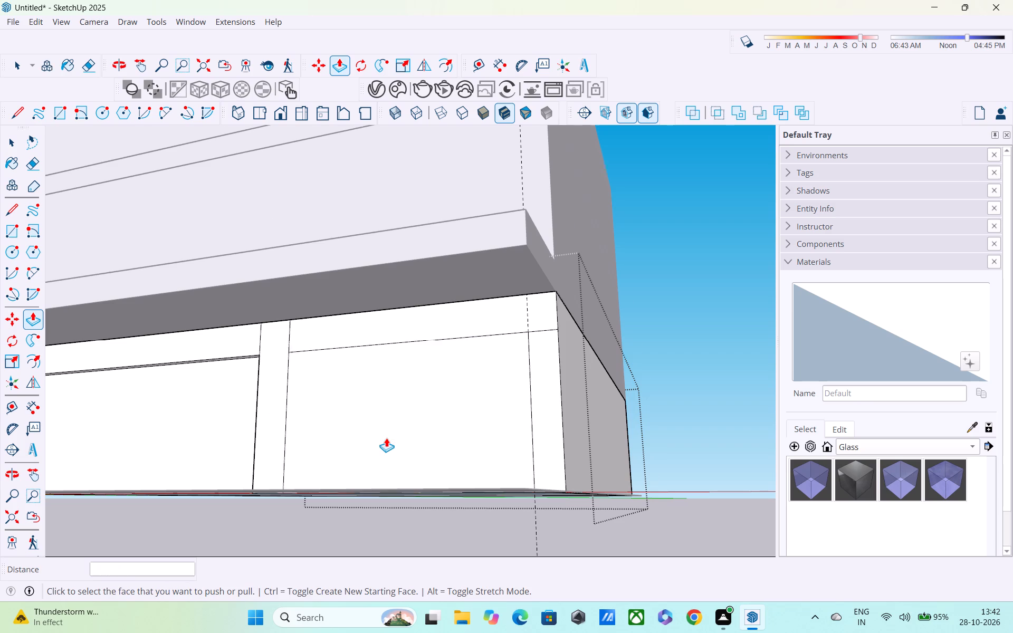
{"action": "left_click", "coordinate": [383, 439]}
{"action": "left_click", "coordinate": [395, 424]}
{"action": "scroll", "coordinate": [398, 422], "scroll_direction": "down", "scroll_amount": 3}
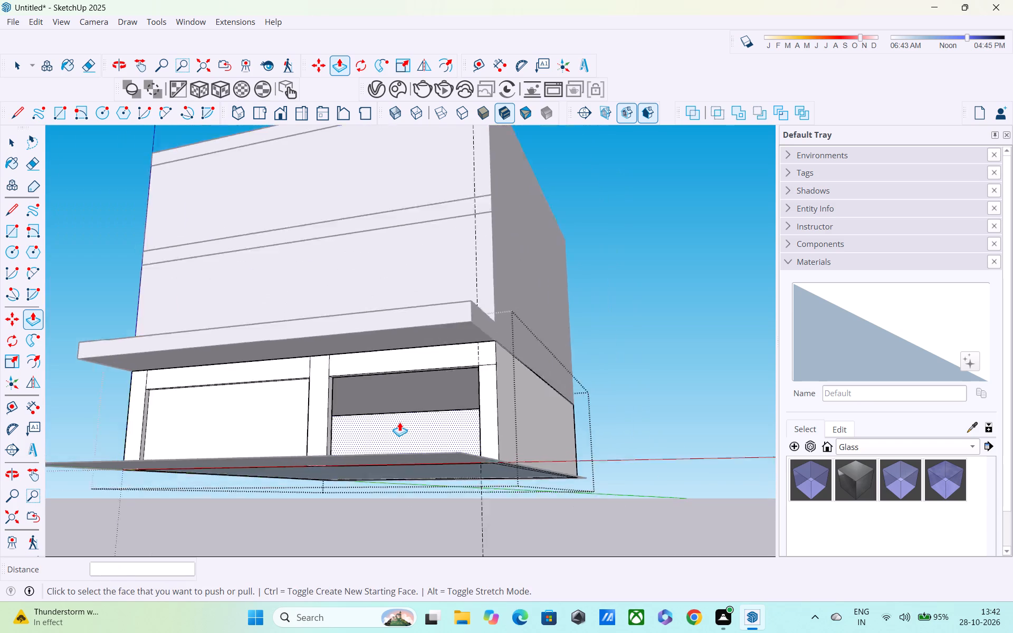
{"action": "scroll", "coordinate": [399, 422], "scroll_direction": "down", "scroll_amount": 1}
{"action": "middle_click_drag", "start_coordinate": [399, 422], "coordinate": [295, 489]}
{"action": "scroll", "coordinate": [292, 465], "scroll_direction": "down", "scroll_amount": 5}
{"action": "middle_click_drag", "start_coordinate": [267, 480], "coordinate": [470, 445]}
{"action": "scroll", "coordinate": [471, 444], "scroll_direction": "up", "scroll_amount": 1}
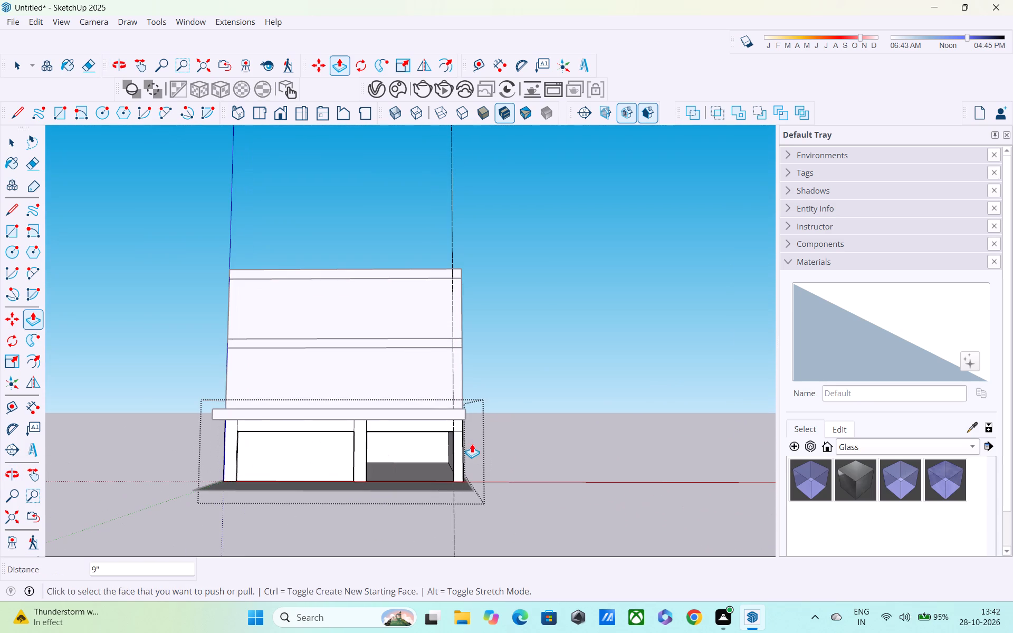
{"action": "key", "text": "space"}
{"action": "left_click", "coordinate": [554, 373]}
Draw an upright rectangle about 14' wide and 5' high across the ground-storey right opening, midway through the wall's thickness.
{"action": "middle_click_drag", "start_coordinate": [281, 411], "coordinate": [266, 446]}
{"action": "scroll", "coordinate": [378, 442], "scroll_direction": "up", "scroll_amount": 5}
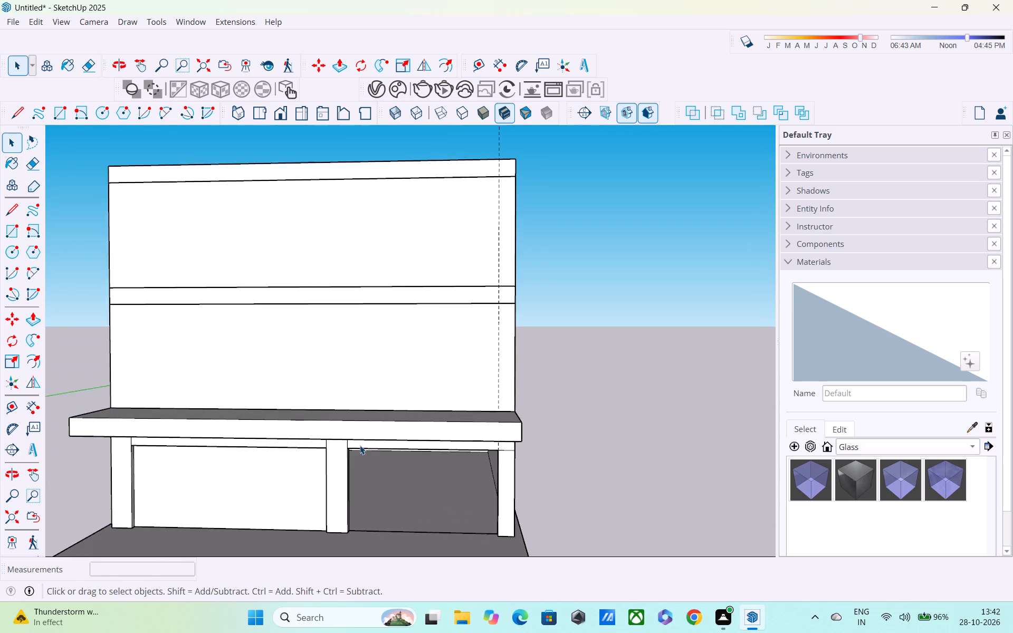
{"action": "scroll", "coordinate": [360, 445], "scroll_direction": "up", "scroll_amount": 2}
{"action": "middle_click_drag", "start_coordinate": [360, 445], "coordinate": [331, 413]}
{"action": "scroll", "coordinate": [328, 410], "scroll_direction": "up", "scroll_amount": 1}
{"action": "scroll", "coordinate": [328, 410], "scroll_direction": "down", "scroll_amount": 1}
{"action": "scroll", "coordinate": [328, 410], "scroll_direction": "up", "scroll_amount": 11}
{"action": "middle_click_drag", "start_coordinate": [324, 411], "coordinate": [284, 320]}
{"action": "scroll", "coordinate": [283, 321], "scroll_direction": "down", "scroll_amount": 6}
{"action": "middle_click_drag", "start_coordinate": [282, 327], "coordinate": [283, 211], "text": "shift"}
{"action": "middle_click_drag", "start_coordinate": [283, 218], "coordinate": [217, 332]}
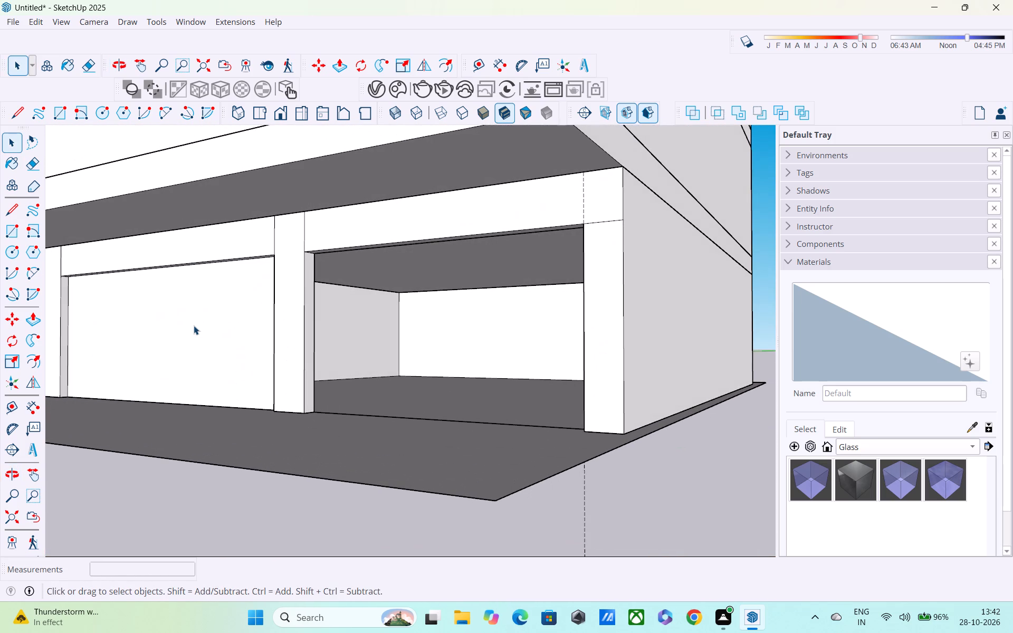
{"action": "key", "text": "r"}
{"action": "scroll", "coordinate": [206, 337], "scroll_direction": "up", "scroll_amount": 1}
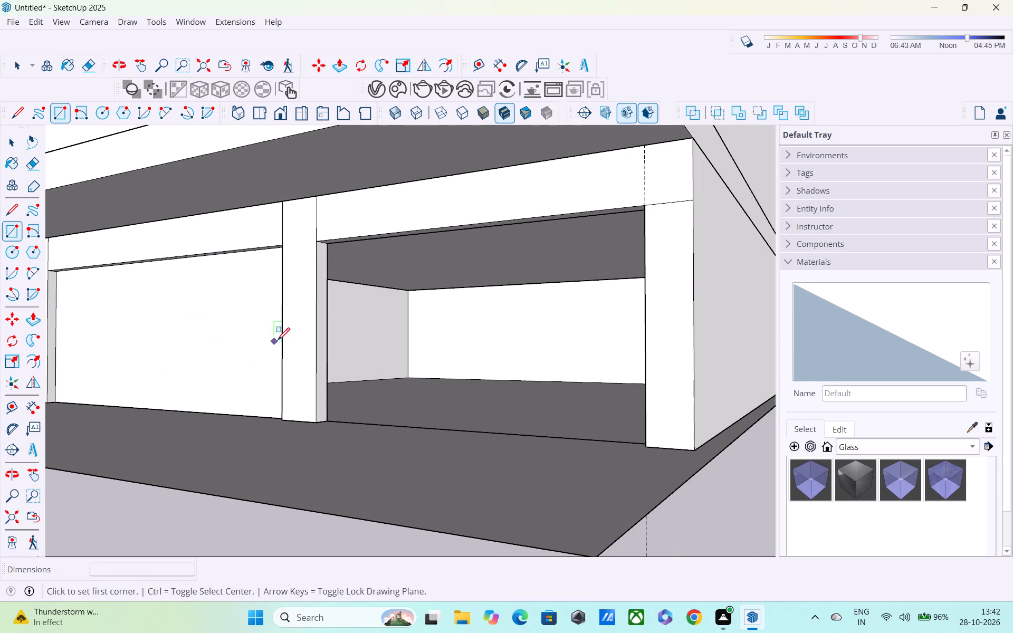
{"action": "middle_click_drag", "start_coordinate": [310, 309], "coordinate": [163, 312]}
{"action": "scroll", "coordinate": [384, 327], "scroll_direction": "up", "scroll_amount": 3}
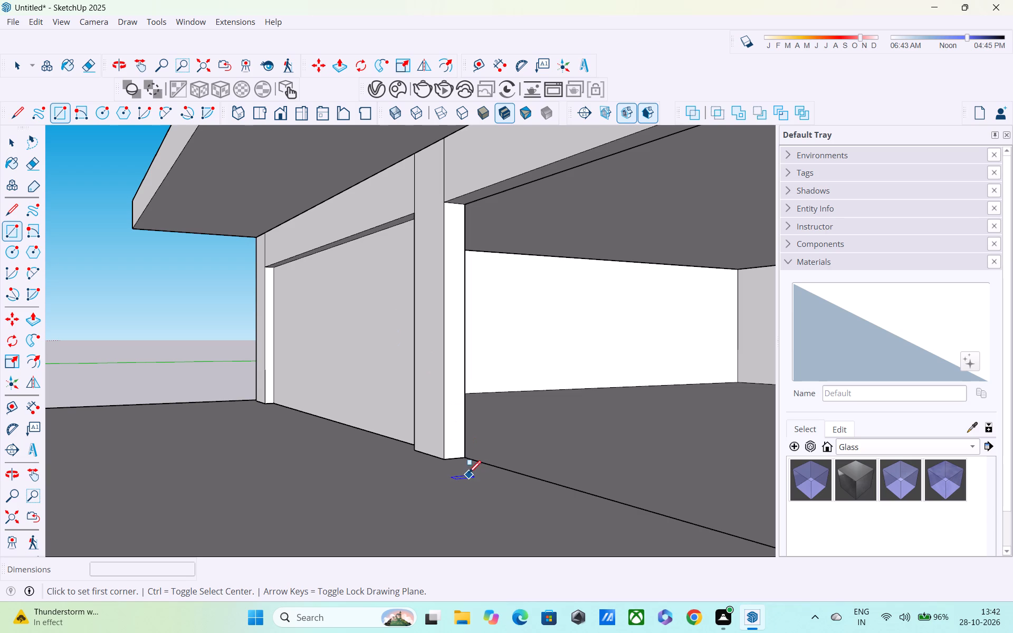
{"action": "scroll", "coordinate": [456, 458], "scroll_direction": "up", "scroll_amount": 5}
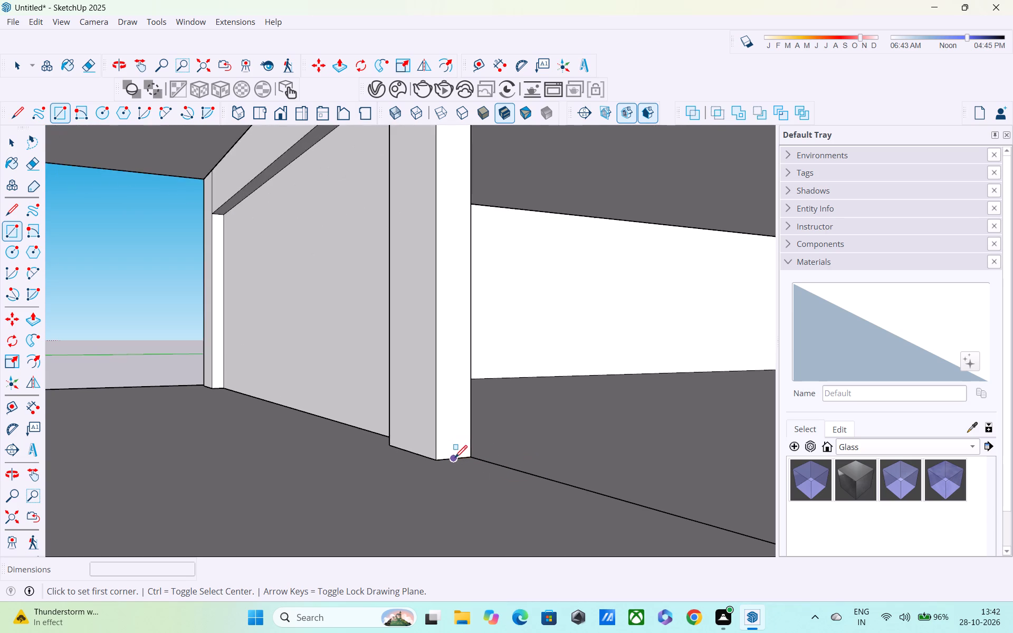
{"action": "scroll", "coordinate": [455, 459], "scroll_direction": "up", "scroll_amount": 6}
{"action": "left_click", "coordinate": [455, 459]}
{"action": "scroll", "coordinate": [436, 250], "scroll_direction": "down", "scroll_amount": 3}
{"action": "middle_click_drag", "start_coordinate": [436, 260], "coordinate": [374, 327]}
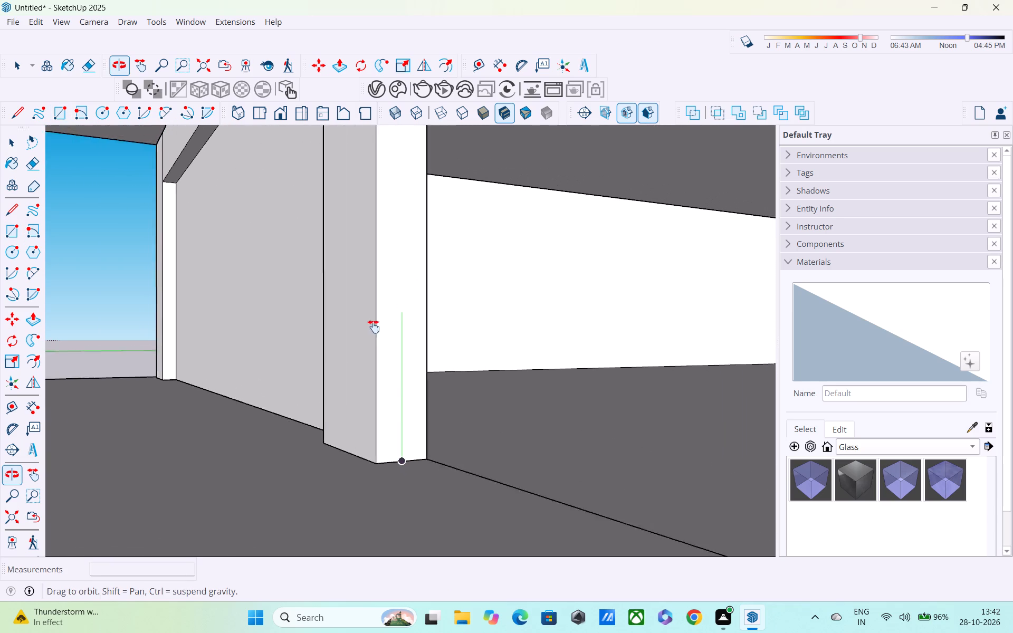
{"action": "middle_click_drag", "start_coordinate": [374, 327], "coordinate": [338, 384]}
{"action": "scroll", "coordinate": [338, 343], "scroll_direction": "down", "scroll_amount": 9}
{"action": "scroll", "coordinate": [339, 301], "scroll_direction": "down", "scroll_amount": 1}
{"action": "middle_click_drag", "start_coordinate": [339, 315], "coordinate": [354, 426], "text": "shift"}
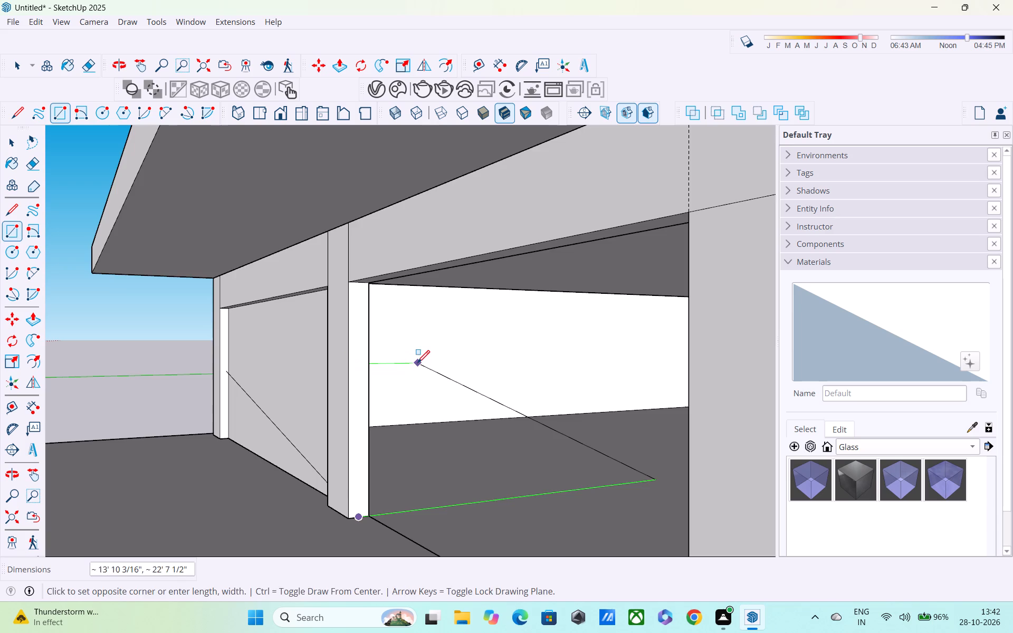
{"action": "middle_click_drag", "start_coordinate": [417, 364], "coordinate": [376, 325]}
{"action": "middle_click_drag", "start_coordinate": [400, 385], "coordinate": [199, 233]}
{"action": "middle_click_drag", "start_coordinate": [409, 277], "coordinate": [233, 254]}
{"action": "scroll", "coordinate": [233, 254], "scroll_direction": "down", "scroll_amount": 5}
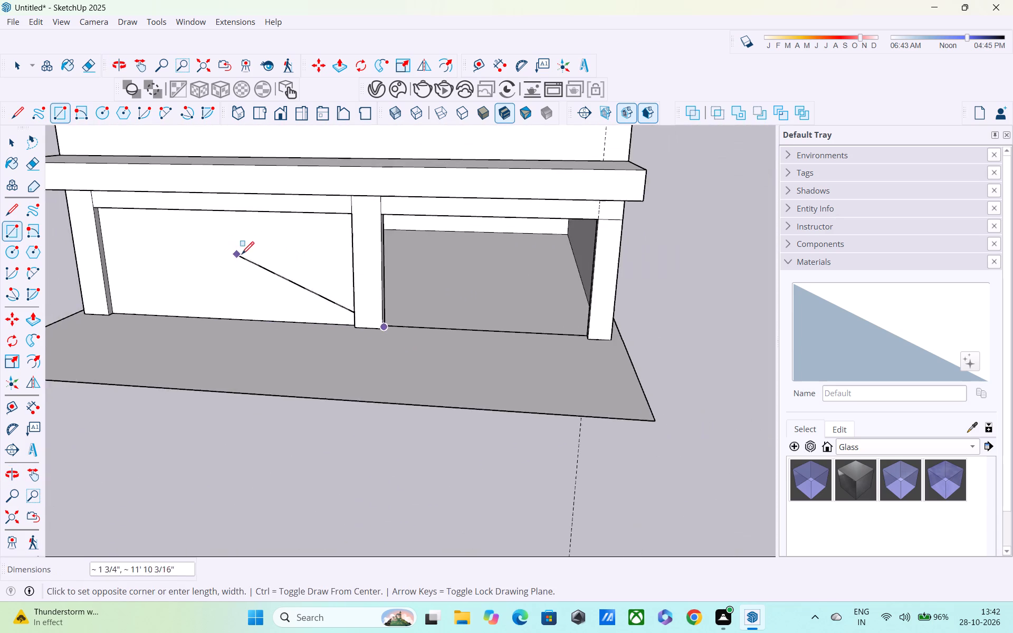
{"action": "middle_click_drag", "start_coordinate": [447, 263], "coordinate": [686, 263]}
{"action": "scroll", "coordinate": [692, 255], "scroll_direction": "up", "scroll_amount": 13}
{"action": "middle_click_drag", "start_coordinate": [688, 240], "coordinate": [659, 338], "text": "shift"}
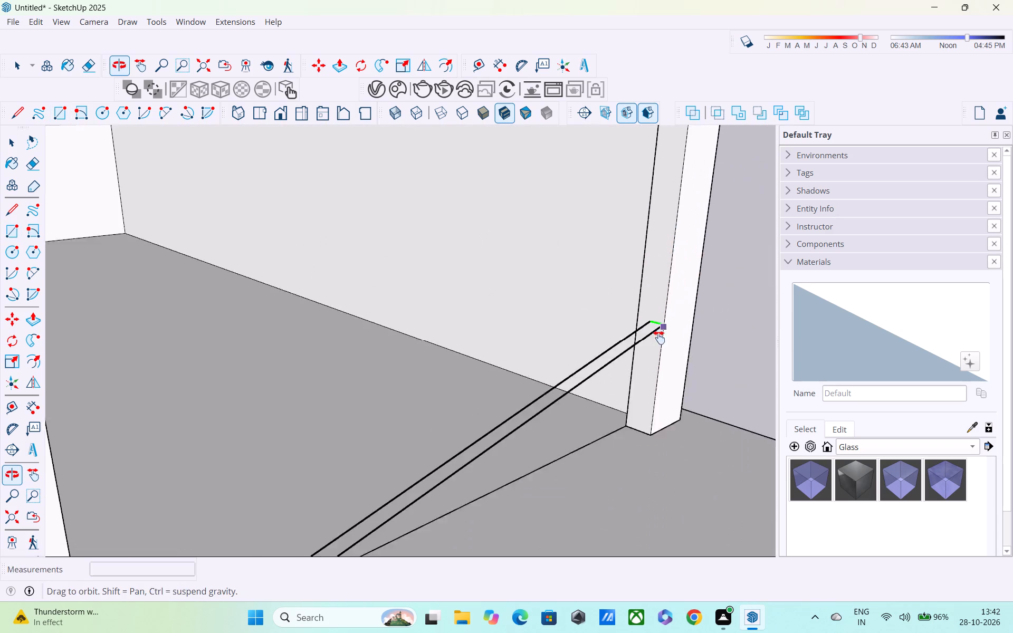
{"action": "middle_click_drag", "start_coordinate": [659, 338], "coordinate": [614, 334], "text": "shift"}
{"action": "scroll", "coordinate": [595, 290], "scroll_direction": "down", "scroll_amount": 7}
{"action": "middle_click_drag", "start_coordinate": [597, 290], "coordinate": [594, 235]}
{"action": "scroll", "coordinate": [596, 243], "scroll_direction": "up", "scroll_amount": 8}
{"action": "scroll", "coordinate": [599, 212], "scroll_direction": "down", "scroll_amount": 3}
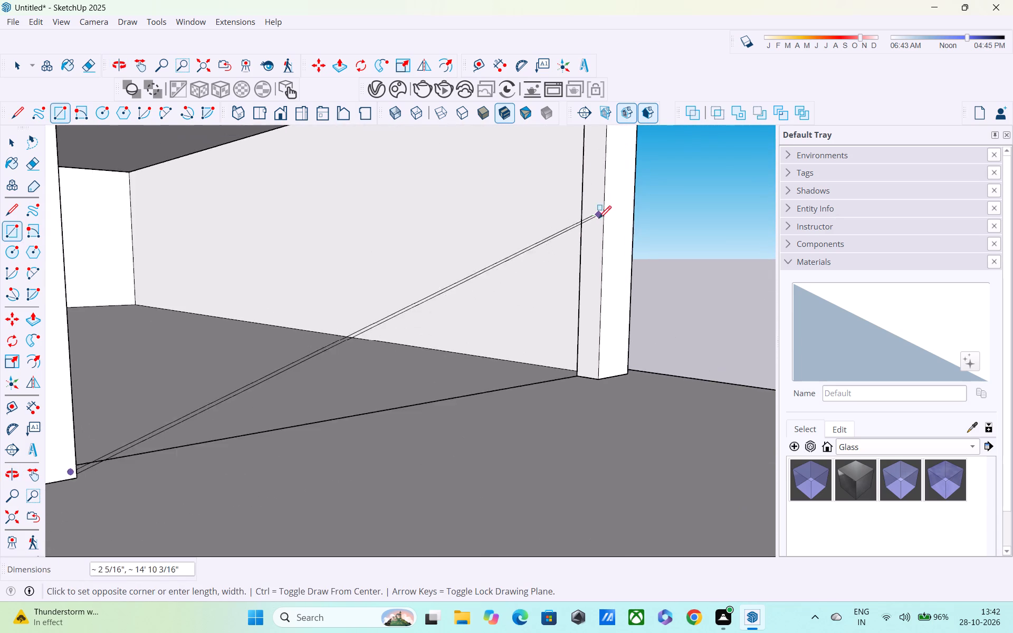
{"action": "middle_click_drag", "start_coordinate": [599, 227], "coordinate": [598, 363], "text": "shift"}
{"action": "scroll", "coordinate": [566, 262], "scroll_direction": "up", "scroll_amount": 2}
{"action": "scroll", "coordinate": [570, 295], "scroll_direction": "down", "scroll_amount": 3}
{"action": "middle_click_drag", "start_coordinate": [579, 332], "coordinate": [612, 258]}
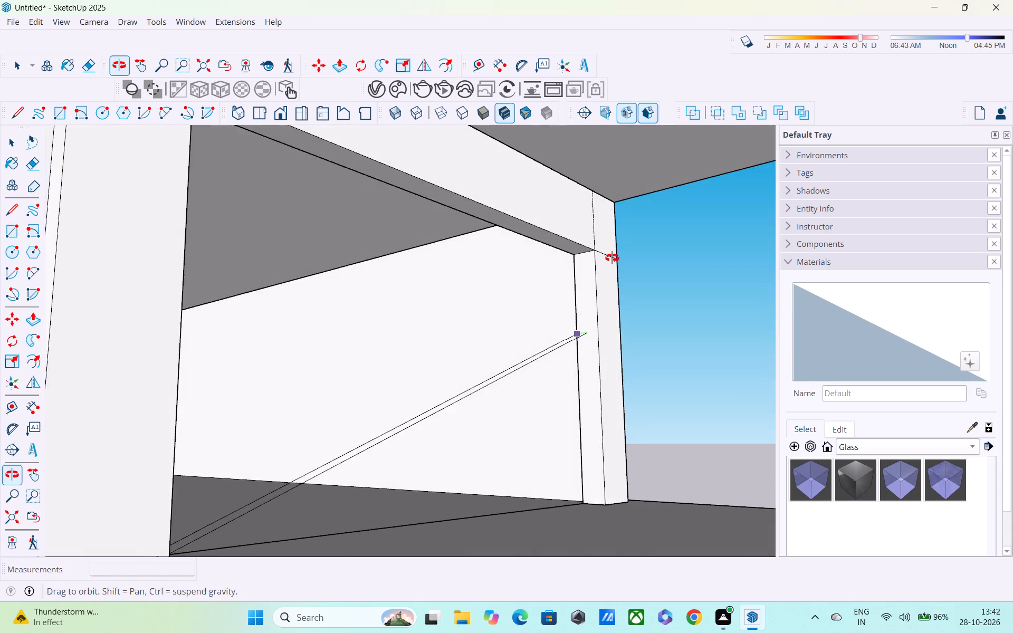
{"action": "middle_click_drag", "start_coordinate": [612, 258], "coordinate": [629, 250]}
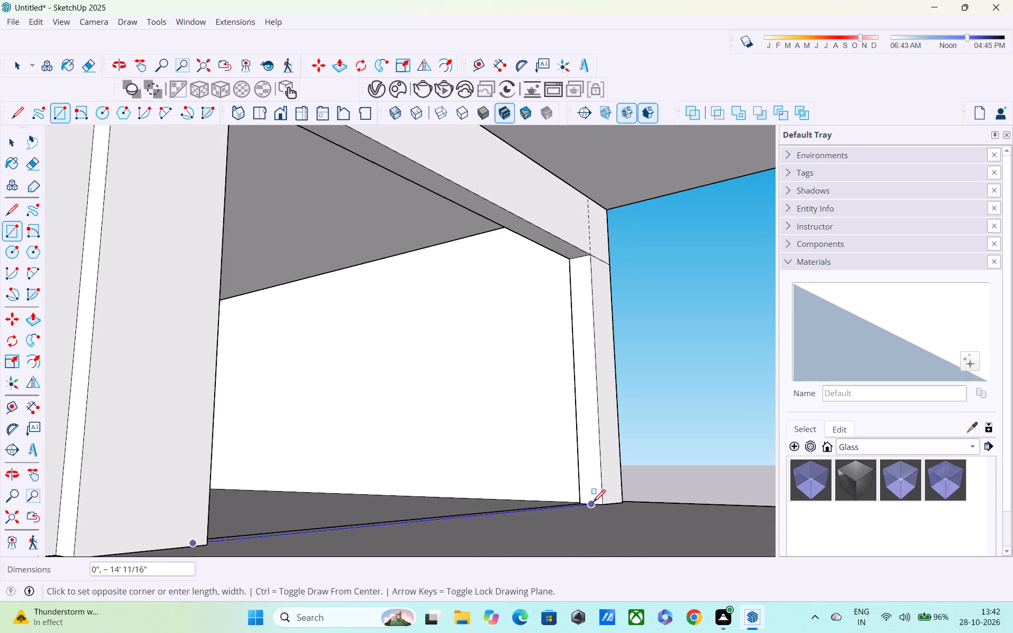
{"action": "scroll", "coordinate": [586, 503], "scroll_direction": "up", "scroll_amount": 5}
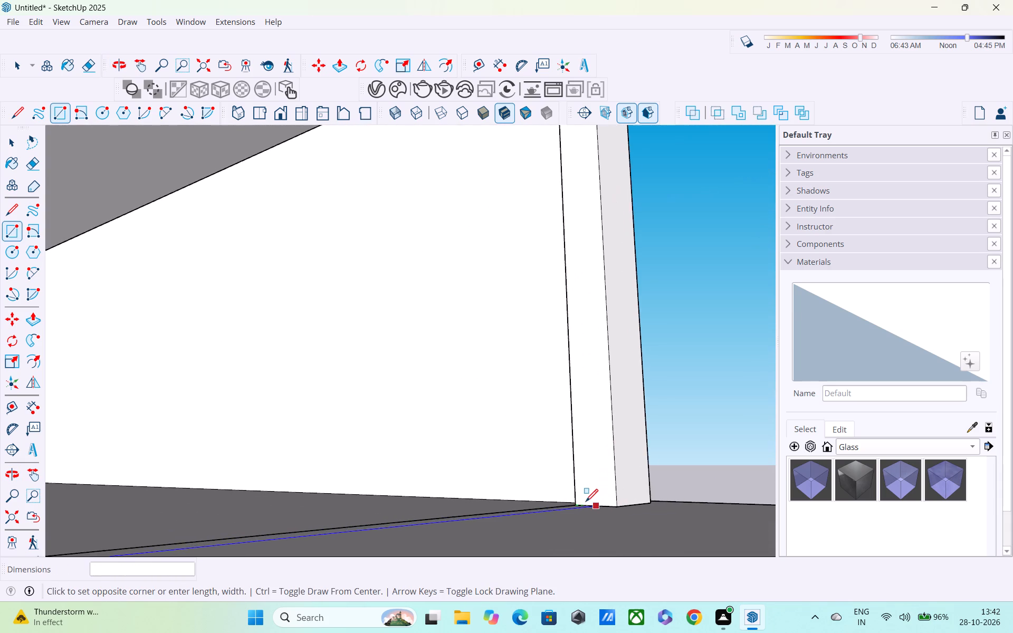
{"action": "scroll", "coordinate": [586, 503], "scroll_direction": "up", "scroll_amount": 9}
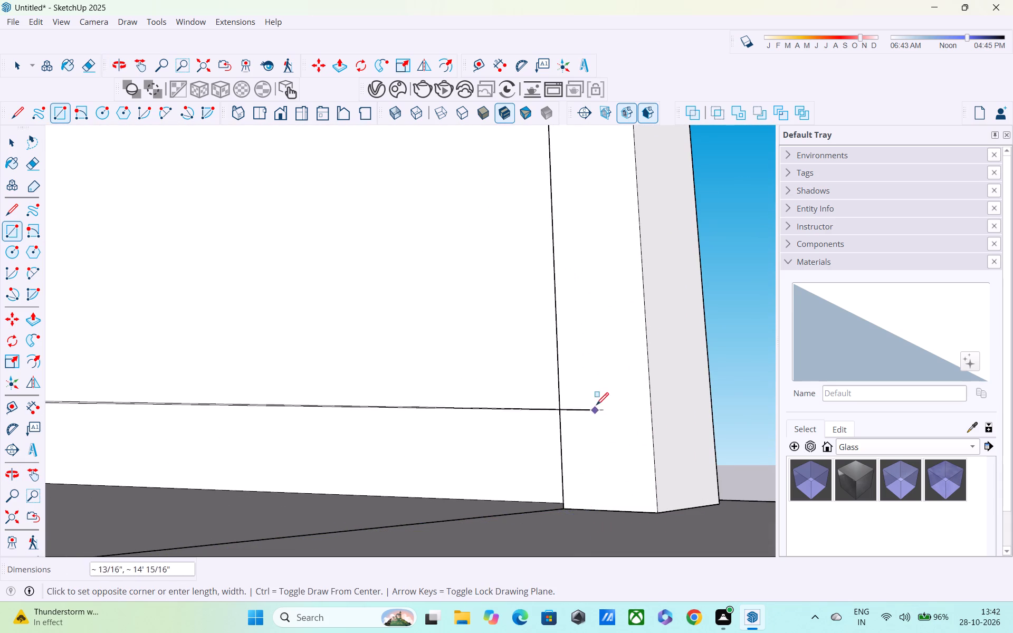
{"action": "scroll", "coordinate": [596, 271], "scroll_direction": "down", "scroll_amount": 4}
{"action": "middle_click_drag", "start_coordinate": [597, 271], "coordinate": [552, 553], "text": "shift"}
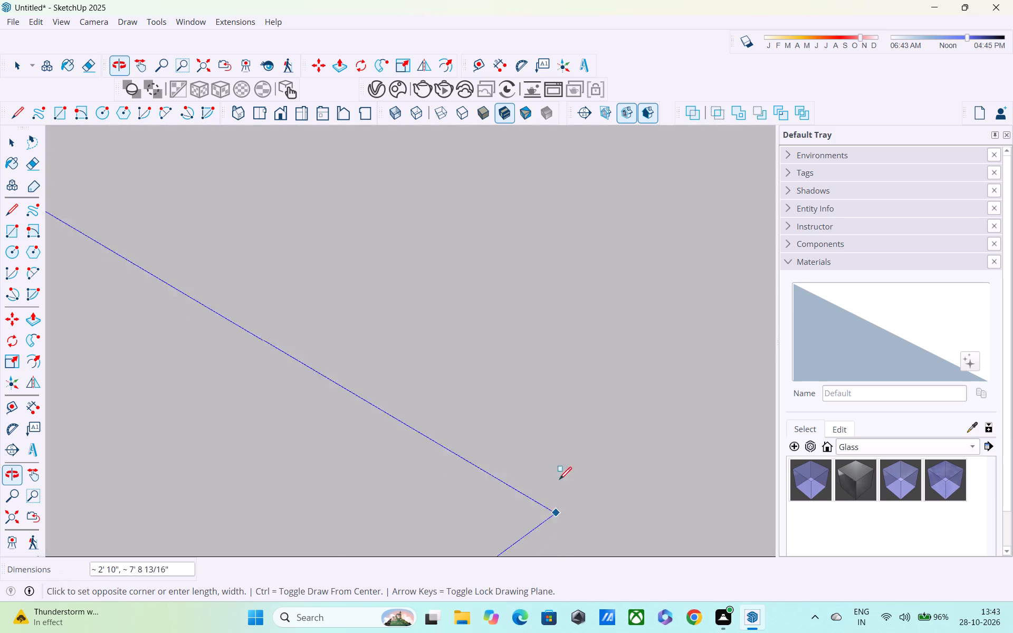
{"action": "scroll", "coordinate": [560, 417], "scroll_direction": "down", "scroll_amount": 7}
{"action": "scroll", "coordinate": [589, 287], "scroll_direction": "down", "scroll_amount": 4}
{"action": "middle_click_drag", "start_coordinate": [589, 287], "coordinate": [513, 520], "text": "shift"}
{"action": "scroll", "coordinate": [530, 324], "scroll_direction": "down", "scroll_amount": 4}
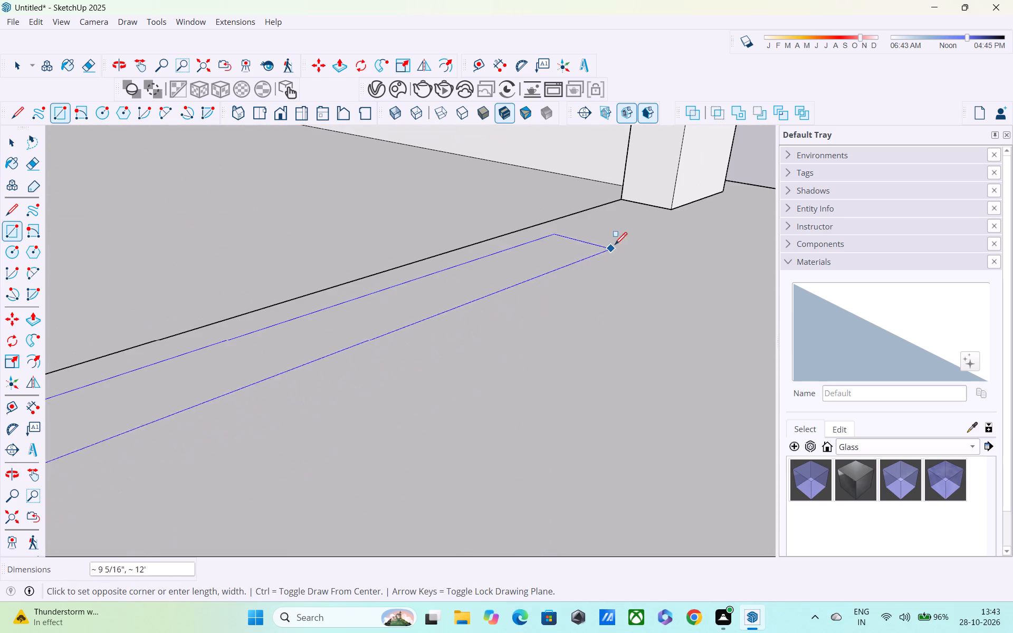
{"action": "middle_click_drag", "start_coordinate": [650, 169], "coordinate": [650, 274], "text": "shift"}
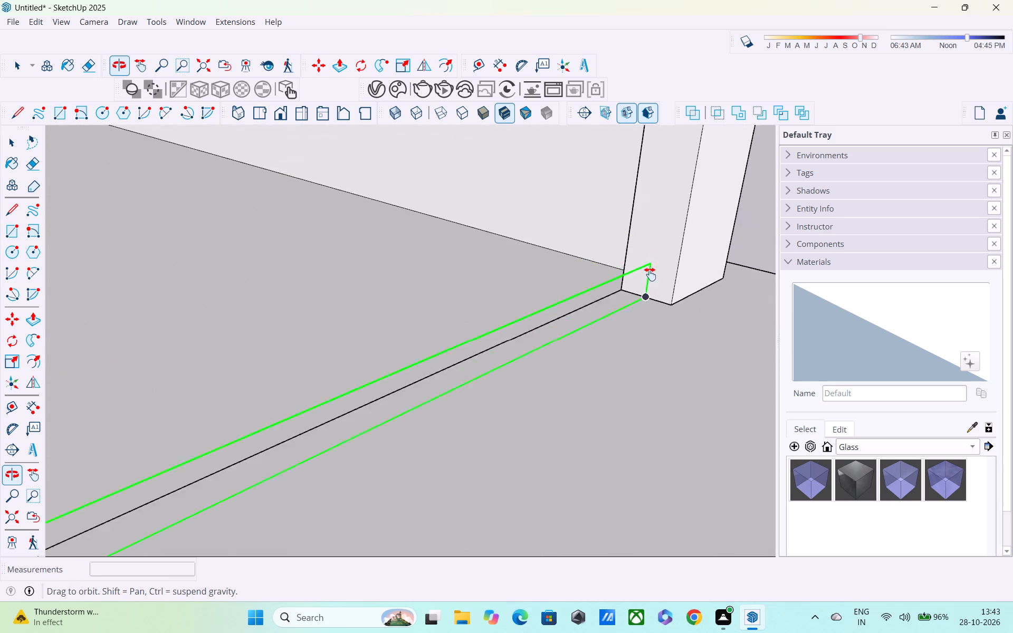
{"action": "middle_click_drag", "start_coordinate": [650, 274], "coordinate": [650, 447], "text": "shift"}
{"action": "middle_click_drag", "start_coordinate": [692, 217], "coordinate": [691, 351]}
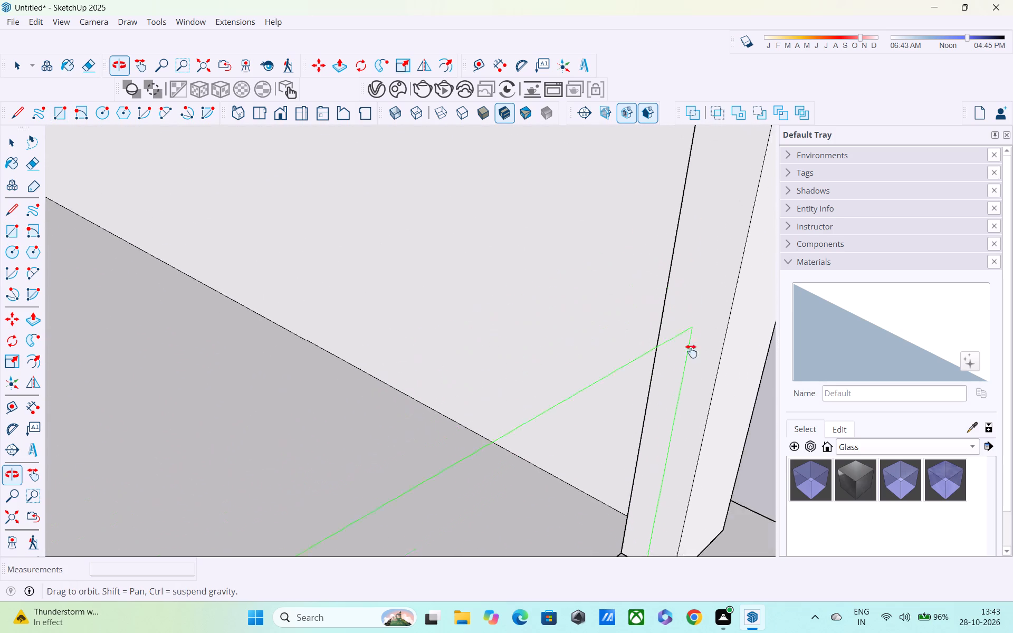
{"action": "middle_click_drag", "start_coordinate": [691, 351], "coordinate": [684, 510]}
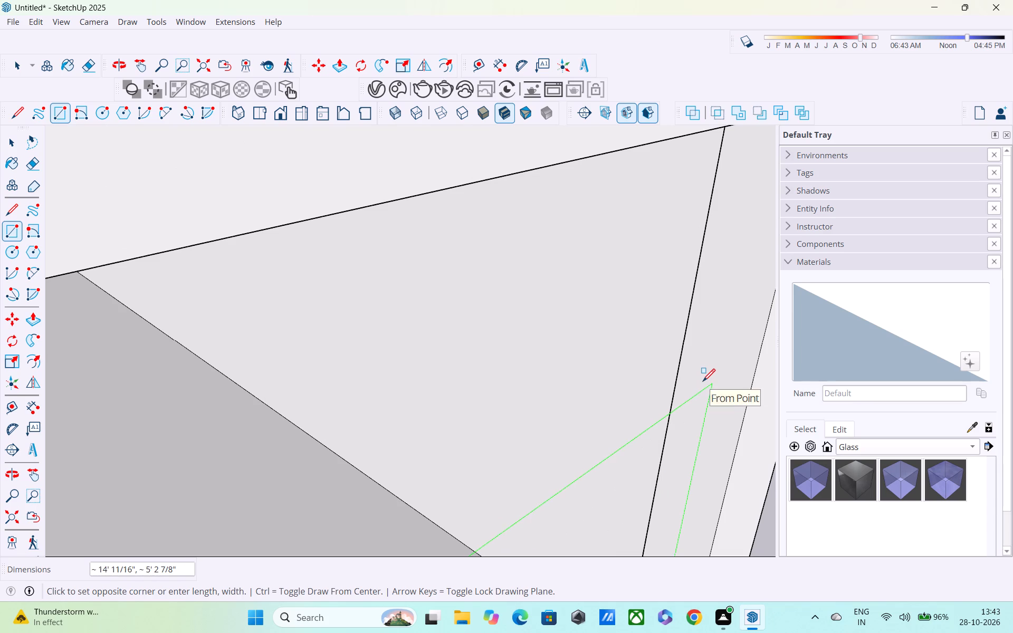
{"action": "left_click", "coordinate": [715, 367]}
{"action": "middle_click_drag", "start_coordinate": [711, 386], "coordinate": [664, 223]}
{"action": "scroll", "coordinate": [665, 223], "scroll_direction": "down", "scroll_amount": 8}
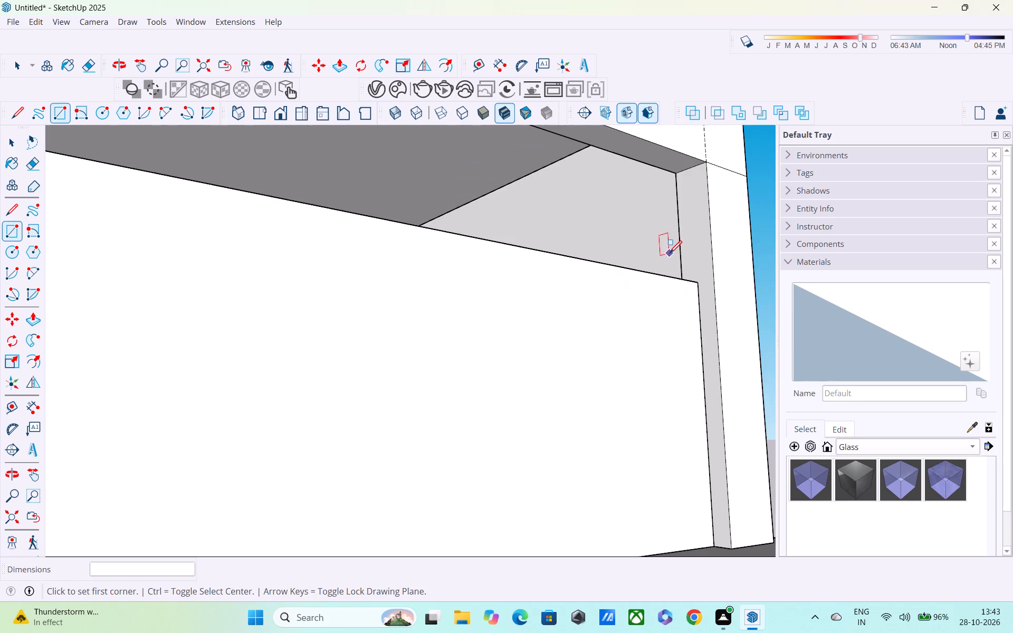
{"action": "scroll", "coordinate": [669, 264], "scroll_direction": "down", "scroll_amount": 7}
{"action": "middle_click_drag", "start_coordinate": [671, 290], "coordinate": [586, 367], "text": "shift"}
{"action": "scroll", "coordinate": [575, 351], "scroll_direction": "up", "scroll_amount": 1}
{"action": "scroll", "coordinate": [575, 351], "scroll_direction": "down", "scroll_amount": 6}
{"action": "middle_click_drag", "start_coordinate": [586, 359], "coordinate": [530, 396]}
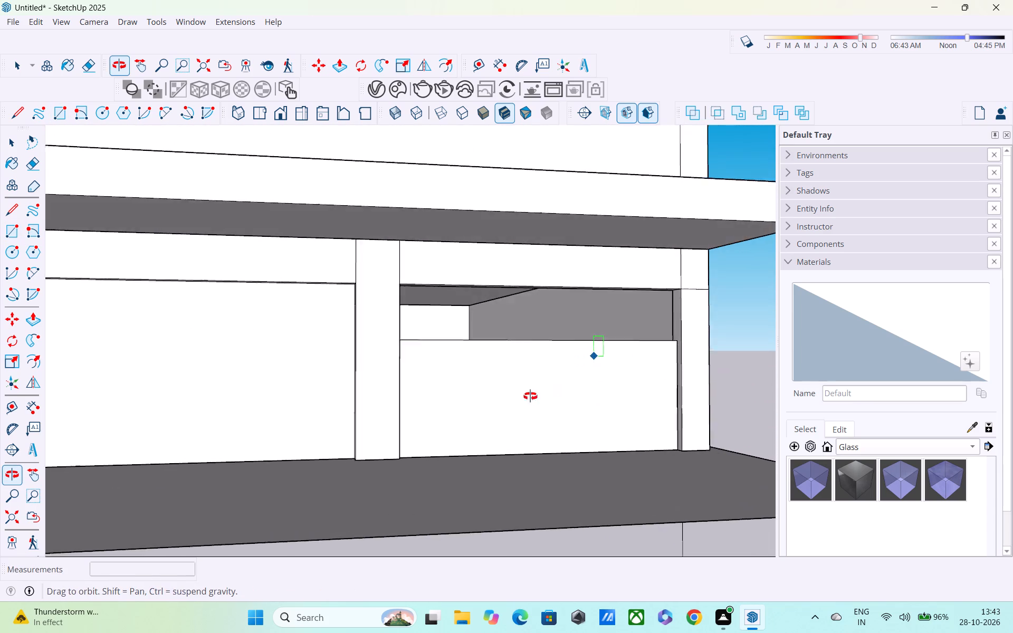
{"action": "middle_click_drag", "start_coordinate": [530, 396], "coordinate": [498, 387]}
{"action": "key", "text": "space"}
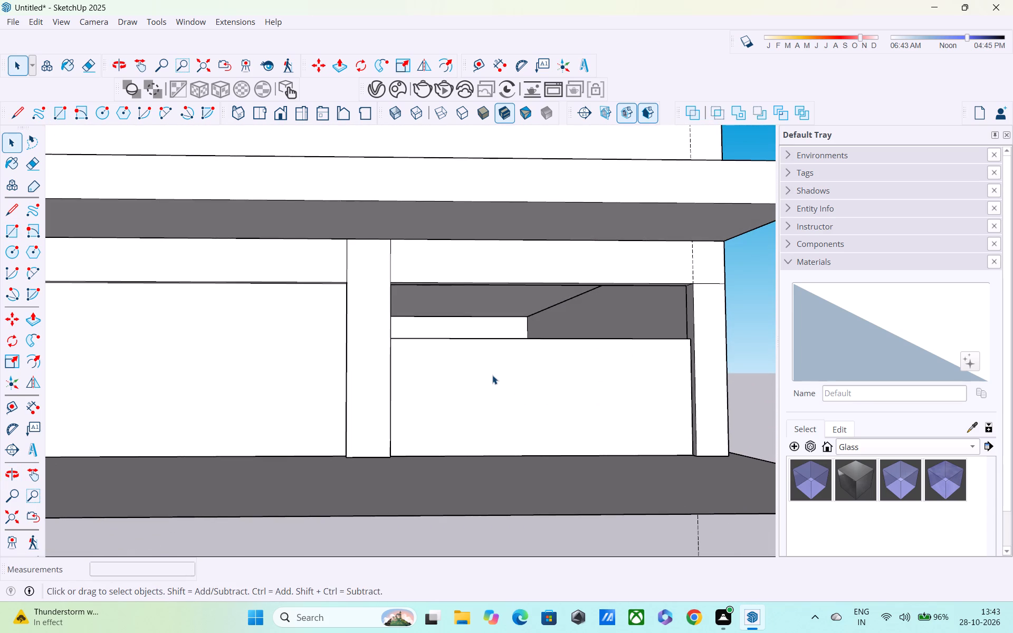
Examine the front facade and the partly filled ground-storey right opening from several angles.
{"action": "scroll", "coordinate": [492, 375], "scroll_direction": "down", "scroll_amount": 7}
{"action": "middle_click_drag", "start_coordinate": [503, 365], "coordinate": [488, 385]}
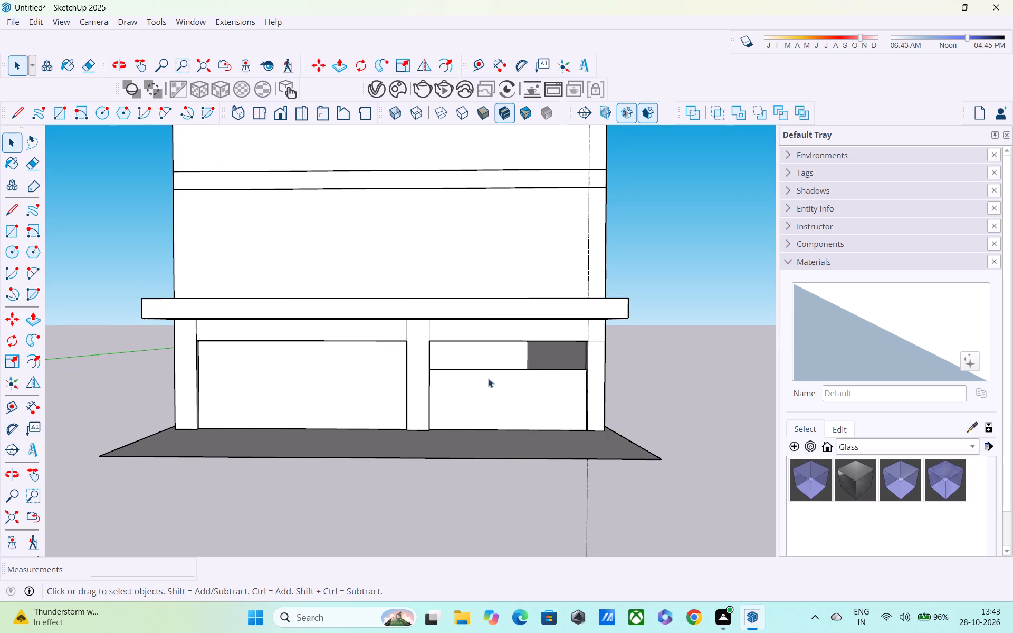
{"action": "scroll", "coordinate": [498, 358], "scroll_direction": "up", "scroll_amount": 4}
{"action": "scroll", "coordinate": [500, 366], "scroll_direction": "down", "scroll_amount": 4}
{"action": "middle_click_drag", "start_coordinate": [501, 388], "coordinate": [499, 415]}
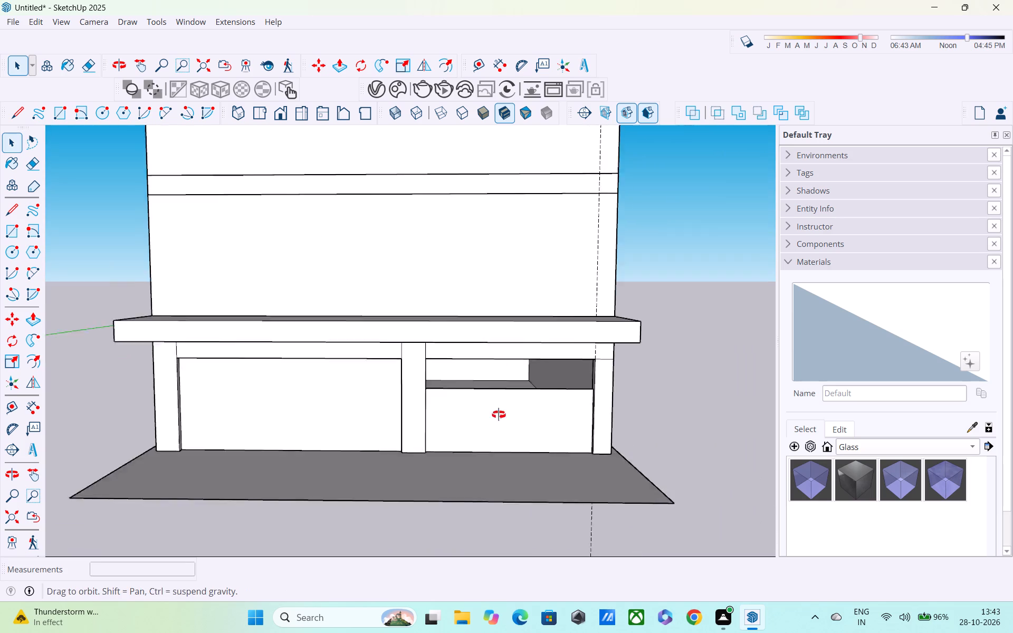
{"action": "middle_click_drag", "start_coordinate": [499, 415], "coordinate": [484, 429]}
{"action": "scroll", "coordinate": [480, 414], "scroll_direction": "up", "scroll_amount": 1}
{"action": "scroll", "coordinate": [480, 403], "scroll_direction": "down", "scroll_amount": 3}
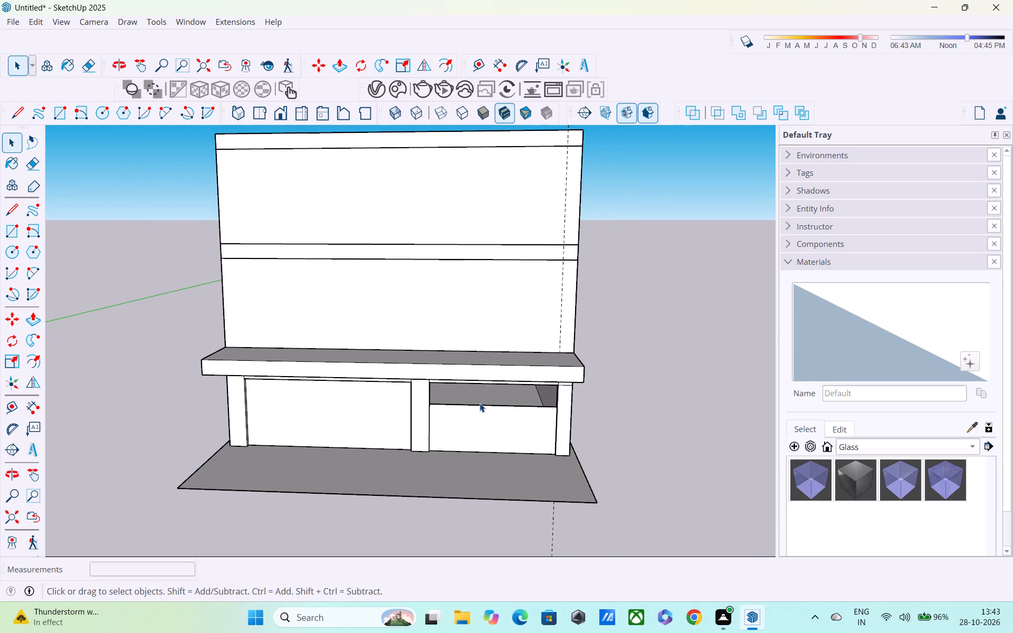
{"action": "scroll", "coordinate": [480, 403], "scroll_direction": "up", "scroll_amount": 3}
{"action": "middle_click_drag", "start_coordinate": [480, 402], "coordinate": [482, 386]}
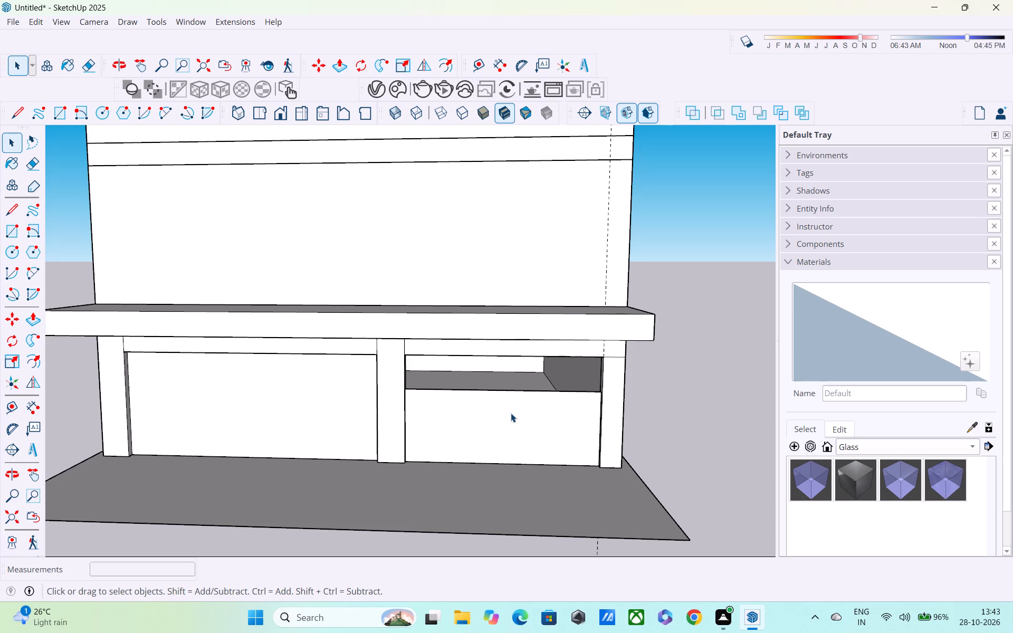
{"action": "middle_click_drag", "start_coordinate": [531, 391], "coordinate": [429, 340]}
{"action": "scroll", "coordinate": [417, 354], "scroll_direction": "up", "scroll_amount": 3}
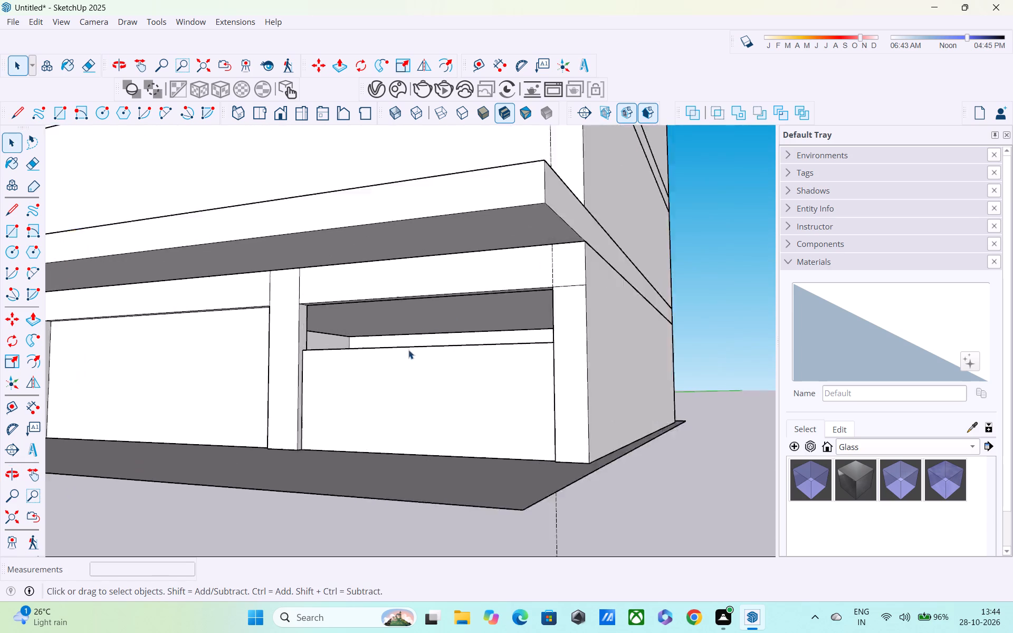
{"action": "scroll", "coordinate": [408, 350], "scroll_direction": "up", "scroll_amount": 2}
{"action": "scroll", "coordinate": [396, 346], "scroll_direction": "down", "scroll_amount": 7}
{"action": "middle_click_drag", "start_coordinate": [437, 397], "coordinate": [454, 413], "text": "shift"}
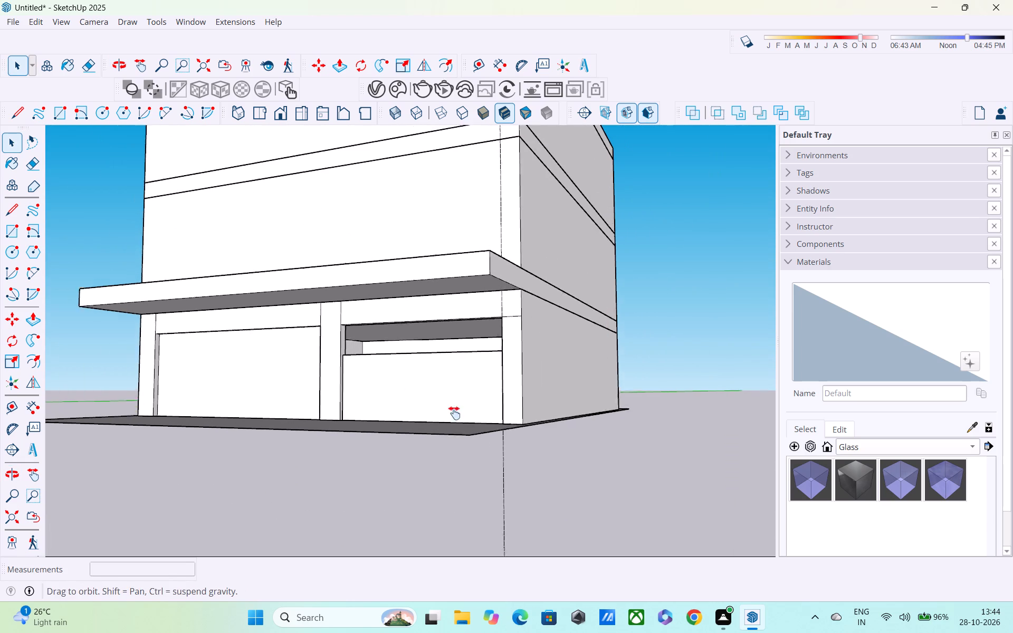
{"action": "middle_click_drag", "start_coordinate": [454, 413], "coordinate": [458, 519], "text": "shift"}
{"action": "middle_click_drag", "start_coordinate": [444, 405], "coordinate": [393, 410]}
{"action": "scroll", "coordinate": [399, 397], "scroll_direction": "down", "scroll_amount": 4}
{"action": "middle_click_drag", "start_coordinate": [426, 392], "coordinate": [470, 334]}
{"action": "scroll", "coordinate": [476, 340], "scroll_direction": "up", "scroll_amount": 5}
{"action": "middle_click_drag", "start_coordinate": [476, 340], "coordinate": [489, 378]}
{"action": "scroll", "coordinate": [491, 372], "scroll_direction": "down", "scroll_amount": 4}
{"action": "middle_click_drag", "start_coordinate": [491, 371], "coordinate": [490, 452]}
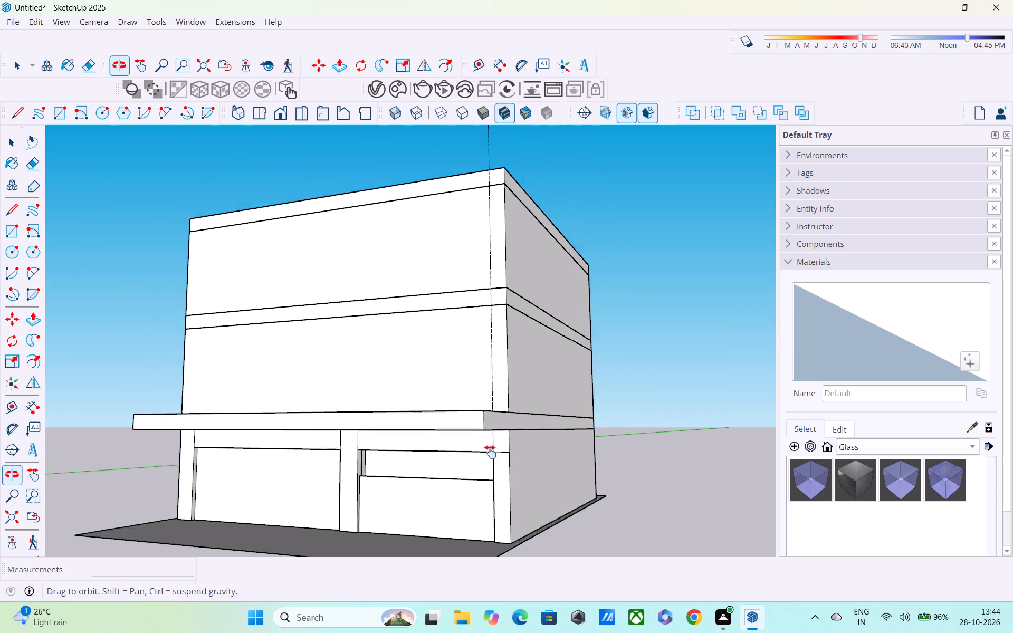
{"action": "middle_click_drag", "start_coordinate": [490, 452], "coordinate": [489, 487]}
{"action": "scroll", "coordinate": [481, 469], "scroll_direction": "down", "scroll_amount": 4}
{"action": "middle_click_drag", "start_coordinate": [484, 449], "coordinate": [486, 482]}
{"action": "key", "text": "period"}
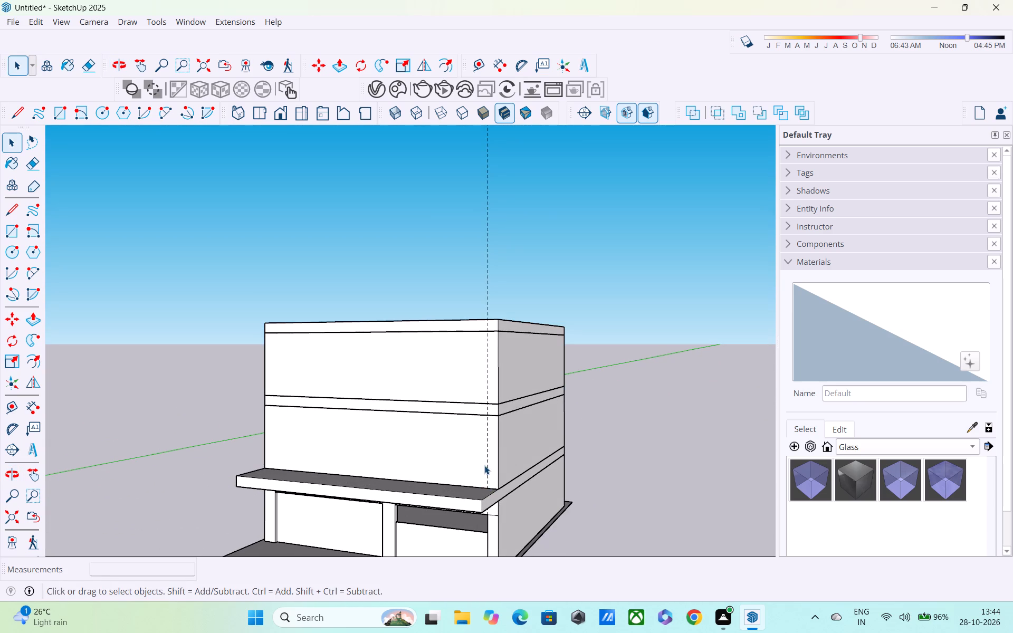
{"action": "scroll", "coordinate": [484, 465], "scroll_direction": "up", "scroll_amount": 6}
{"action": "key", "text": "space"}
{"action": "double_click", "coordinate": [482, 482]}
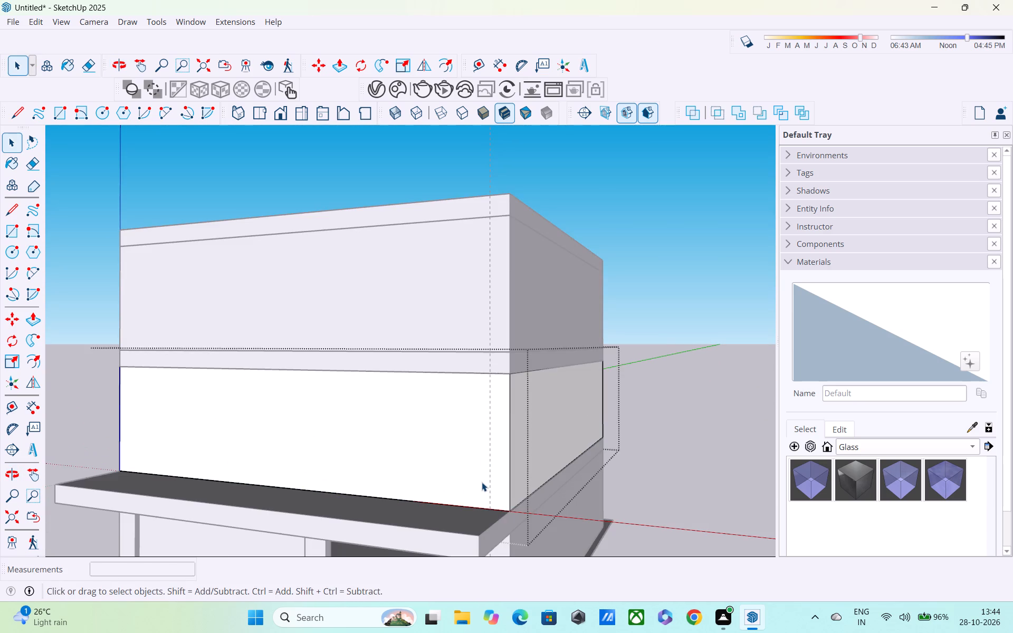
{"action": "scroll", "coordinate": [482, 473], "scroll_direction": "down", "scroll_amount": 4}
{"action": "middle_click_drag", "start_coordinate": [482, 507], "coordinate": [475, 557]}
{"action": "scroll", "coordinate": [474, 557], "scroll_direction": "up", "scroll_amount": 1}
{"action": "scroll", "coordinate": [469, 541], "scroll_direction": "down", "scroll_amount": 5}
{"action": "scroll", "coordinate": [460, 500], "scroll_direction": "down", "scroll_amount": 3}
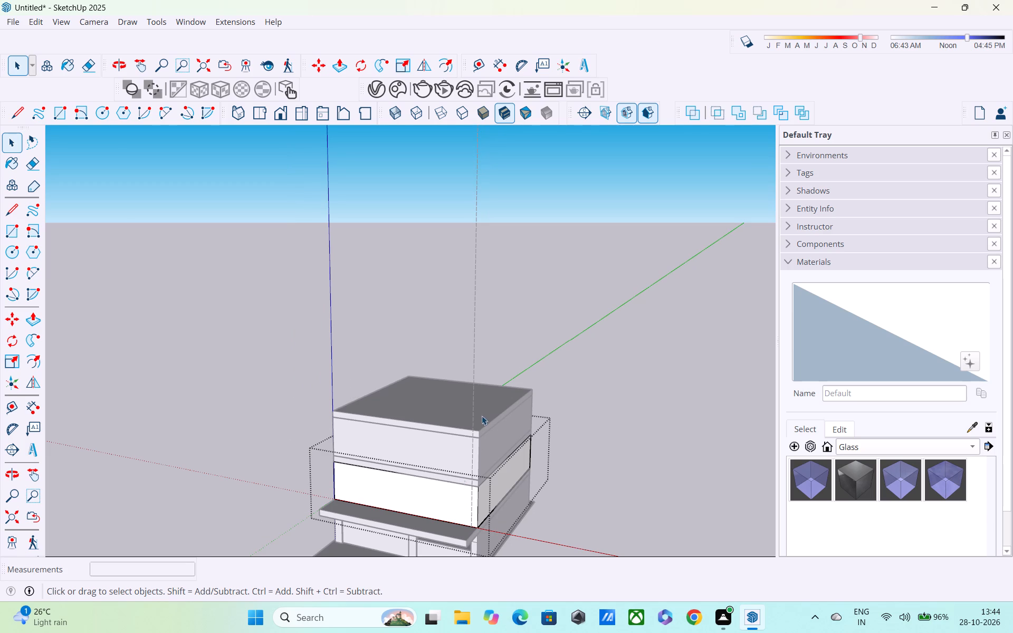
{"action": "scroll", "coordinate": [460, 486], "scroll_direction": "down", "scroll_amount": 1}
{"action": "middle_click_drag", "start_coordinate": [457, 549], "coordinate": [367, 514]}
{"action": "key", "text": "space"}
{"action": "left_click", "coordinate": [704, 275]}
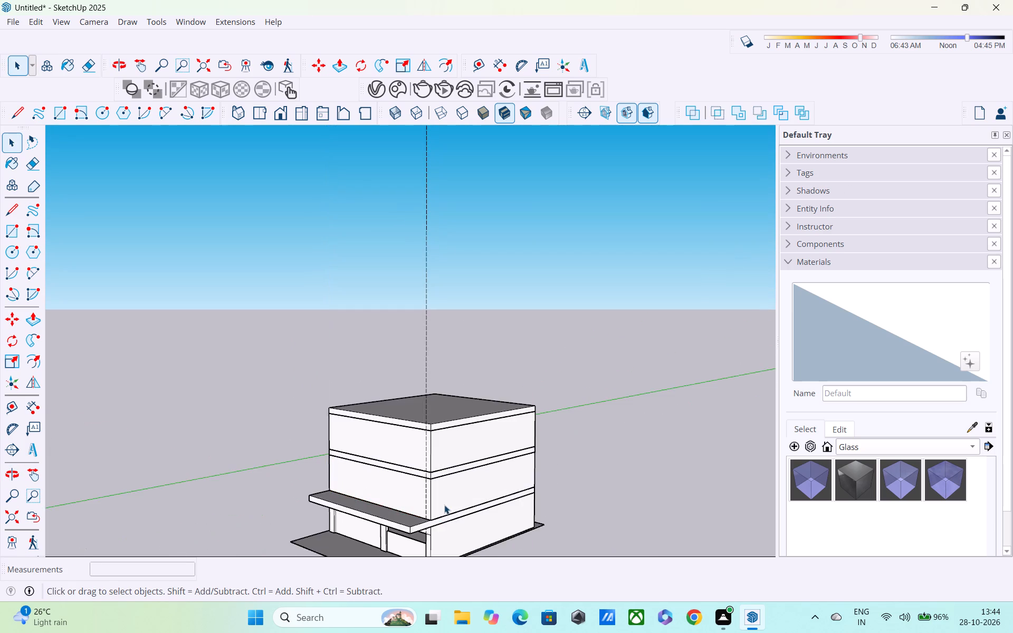
Draw a rectangle 1'6" wide and about 2'6" deep on the canopy slab, between the vertical guide and the building's right front corner.
{"action": "scroll", "coordinate": [443, 505], "scroll_direction": "up", "scroll_amount": 5}
{"action": "middle_click_drag", "start_coordinate": [440, 505], "coordinate": [615, 492]}
{"action": "scroll", "coordinate": [538, 484], "scroll_direction": "up", "scroll_amount": 9}
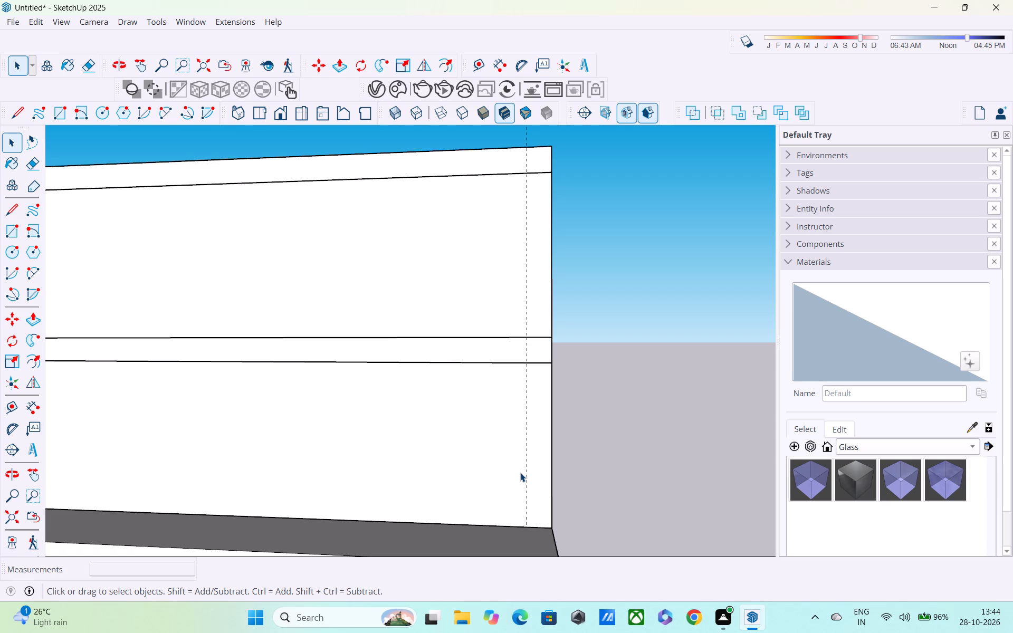
{"action": "key", "text": "r"}
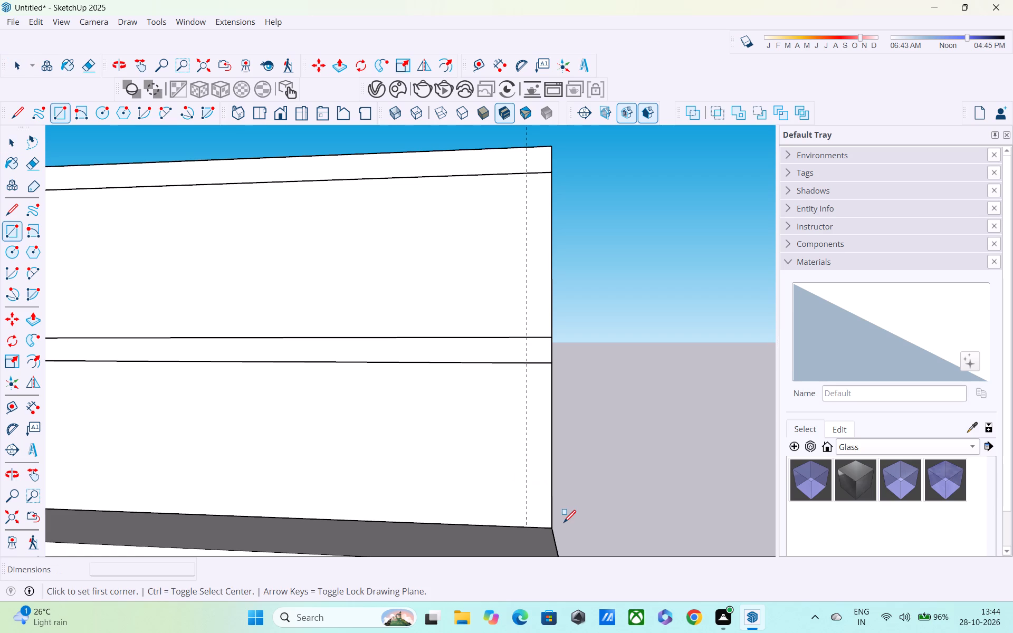
{"action": "middle_click_drag", "start_coordinate": [522, 459], "coordinate": [467, 361], "text": "shift"}
{"action": "middle_click_drag", "start_coordinate": [467, 411], "coordinate": [472, 470]}
{"action": "scroll", "coordinate": [472, 458], "scroll_direction": "down", "scroll_amount": 1}
{"action": "scroll", "coordinate": [472, 458], "scroll_direction": "up", "scroll_amount": 4}
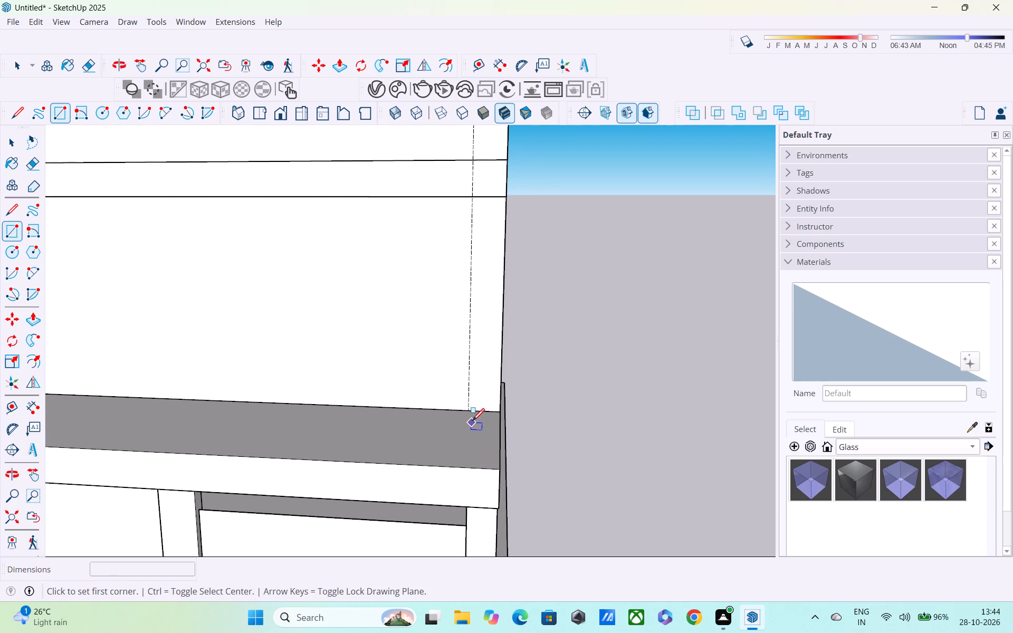
{"action": "left_click", "coordinate": [469, 411]}
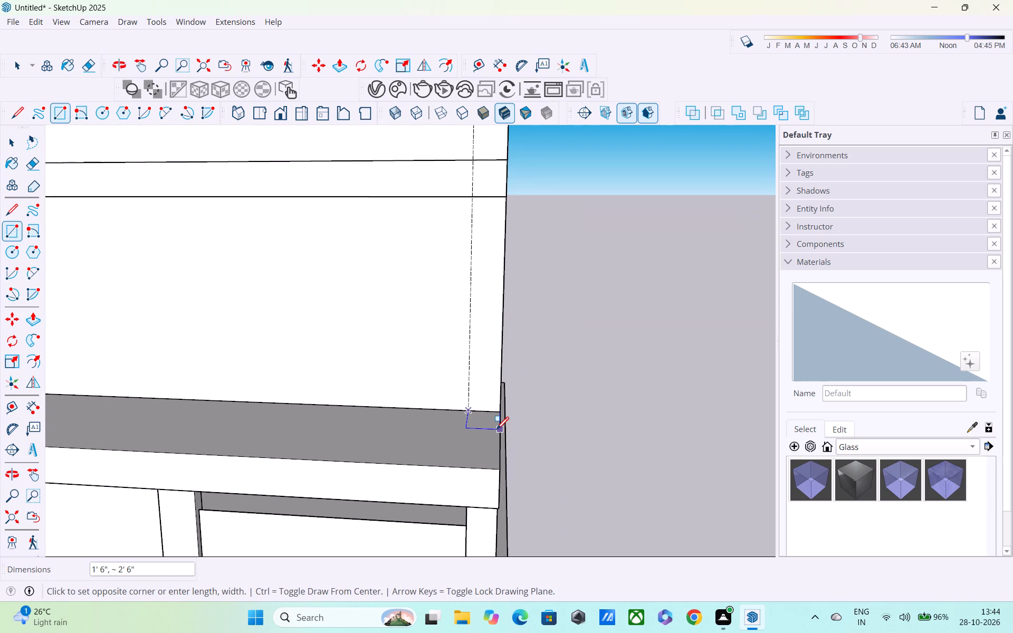
{"action": "left_click", "coordinate": [496, 430]}
Pull the small corner rectangle on the canopy up about 23' to the roof slab's top, forming a column across both upper storeys.
{"action": "key", "text": "p"}
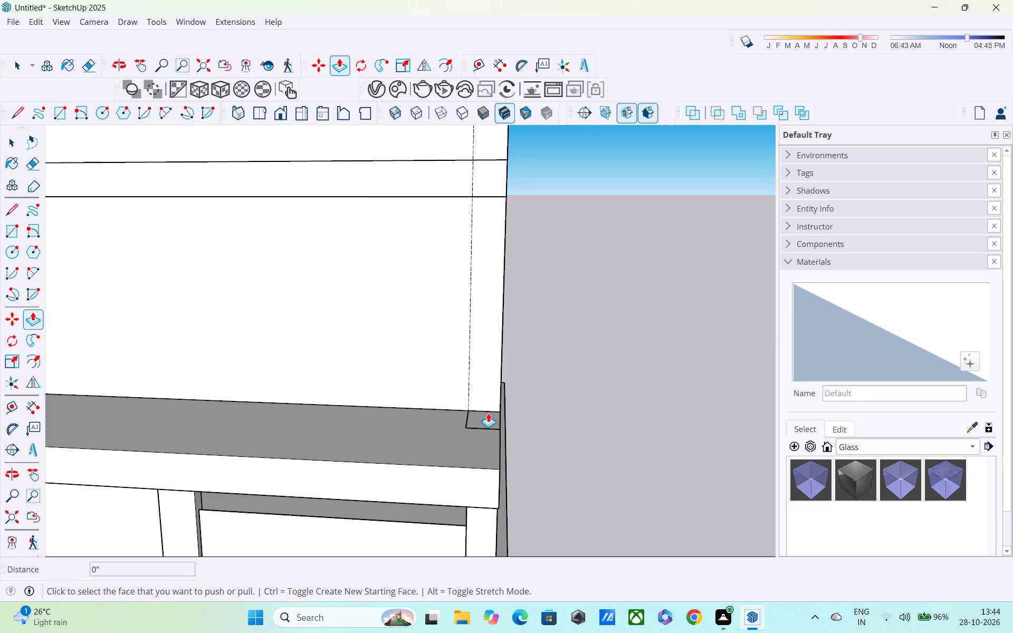
{"action": "key", "text": "space"}
{"action": "double_click", "coordinate": [488, 418]}
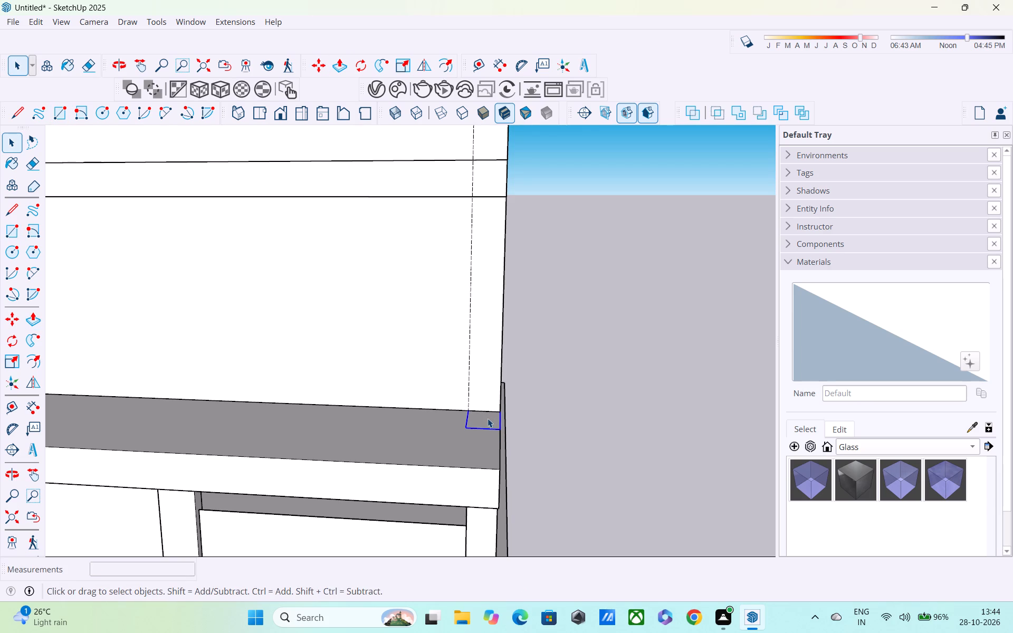
{"action": "middle_click_drag", "start_coordinate": [488, 419], "coordinate": [467, 463]}
{"action": "scroll", "coordinate": [469, 415], "scroll_direction": "up", "scroll_amount": 4}
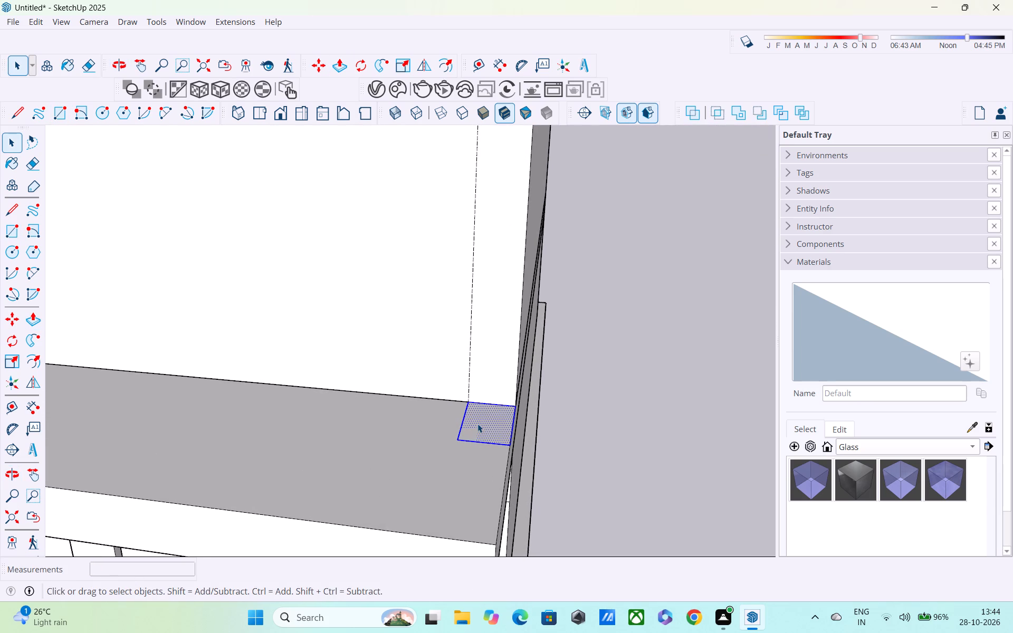
{"action": "key", "text": "p"}
{"action": "left_click", "coordinate": [478, 424]}
{"action": "scroll", "coordinate": [489, 313], "scroll_direction": "down", "scroll_amount": 6}
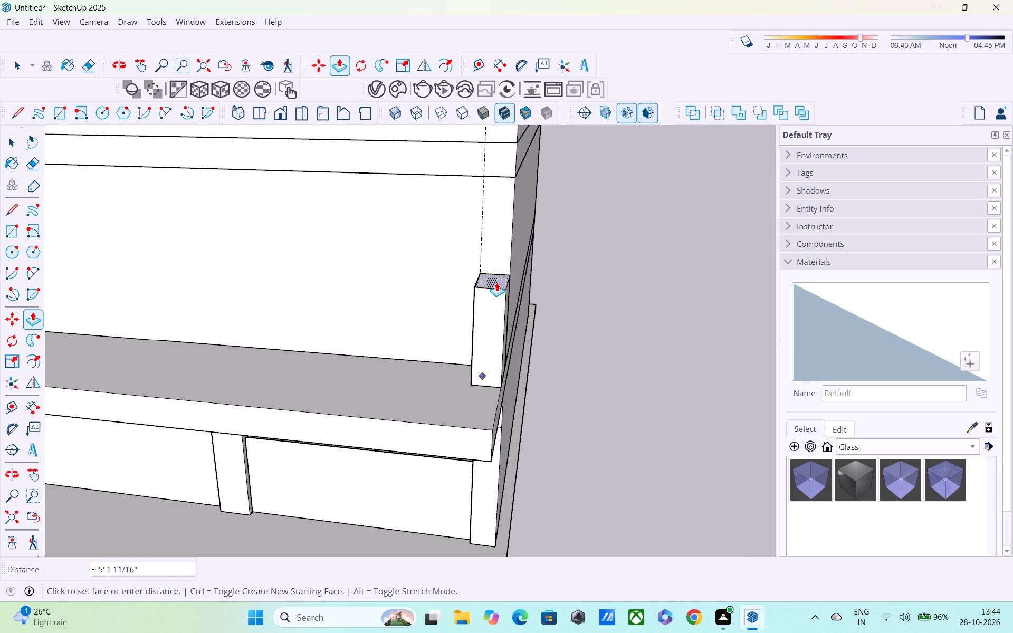
{"action": "middle_click_drag", "start_coordinate": [496, 282], "coordinate": [509, 569]}
{"action": "scroll", "coordinate": [509, 506], "scroll_direction": "down", "scroll_amount": 5}
{"action": "middle_click_drag", "start_coordinate": [514, 377], "coordinate": [519, 310]}
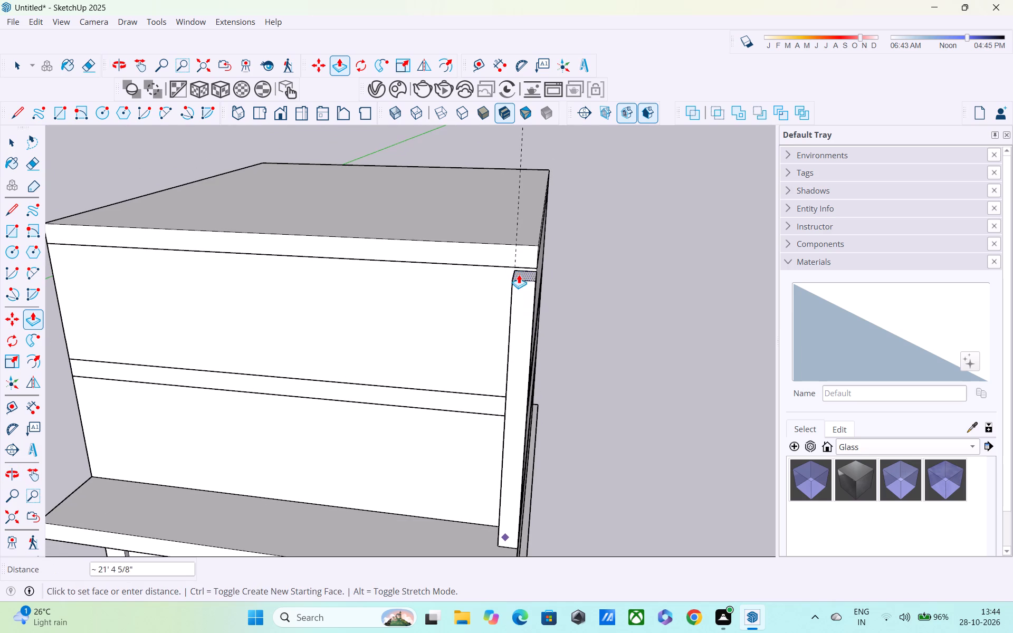
{"action": "scroll", "coordinate": [519, 251], "scroll_direction": "down", "scroll_amount": 2}
{"action": "middle_click_drag", "start_coordinate": [519, 251], "coordinate": [526, 306], "text": "shift"}
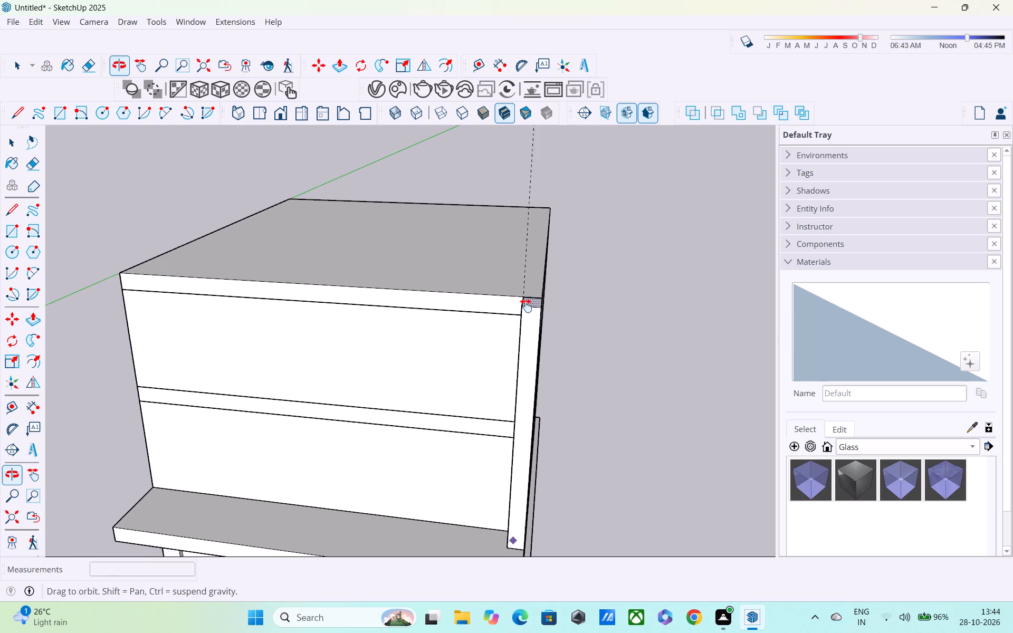
{"action": "middle_click_drag", "start_coordinate": [526, 306], "coordinate": [528, 310], "text": "shift"}
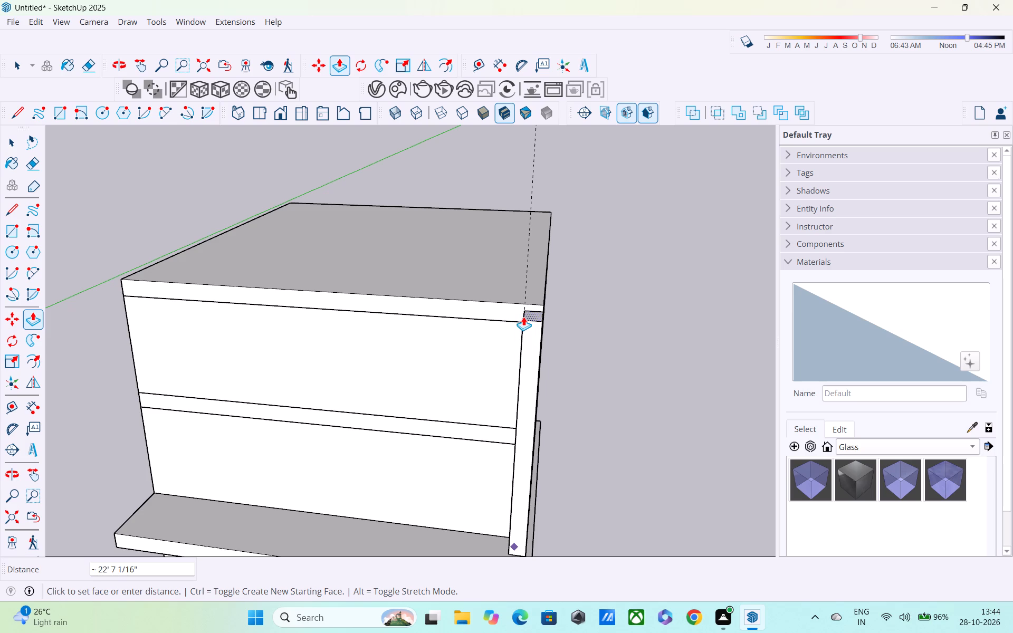
{"action": "left_click", "coordinate": [523, 312]}
Examine the corner column against the front facade and the whole building from several angles, leaving nothing selected.
{"action": "middle_click_drag", "start_coordinate": [488, 391], "coordinate": [577, 301]}
{"action": "scroll", "coordinate": [577, 301], "scroll_direction": "up", "scroll_amount": 4}
{"action": "scroll", "coordinate": [577, 301], "scroll_direction": "down", "scroll_amount": 4}
{"action": "middle_click_drag", "start_coordinate": [625, 362], "coordinate": [588, 368]}
{"action": "scroll", "coordinate": [535, 391], "scroll_direction": "down", "scroll_amount": 5}
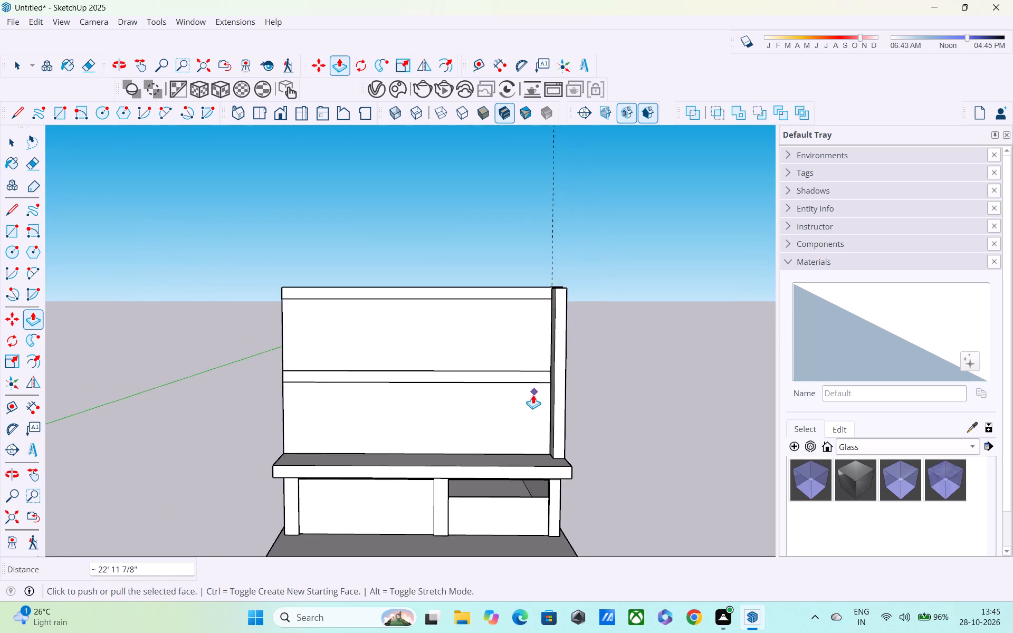
{"action": "middle_click_drag", "start_coordinate": [534, 400], "coordinate": [407, 459]}
{"action": "scroll", "coordinate": [409, 446], "scroll_direction": "down", "scroll_amount": 5}
{"action": "key", "text": "space"}
{"action": "left_click", "coordinate": [570, 323]}
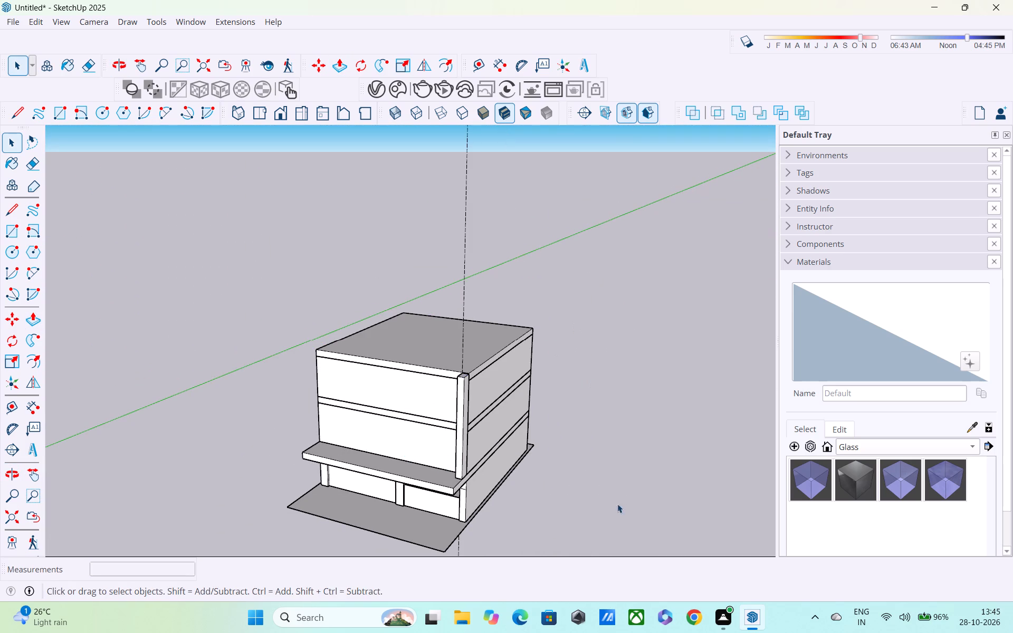
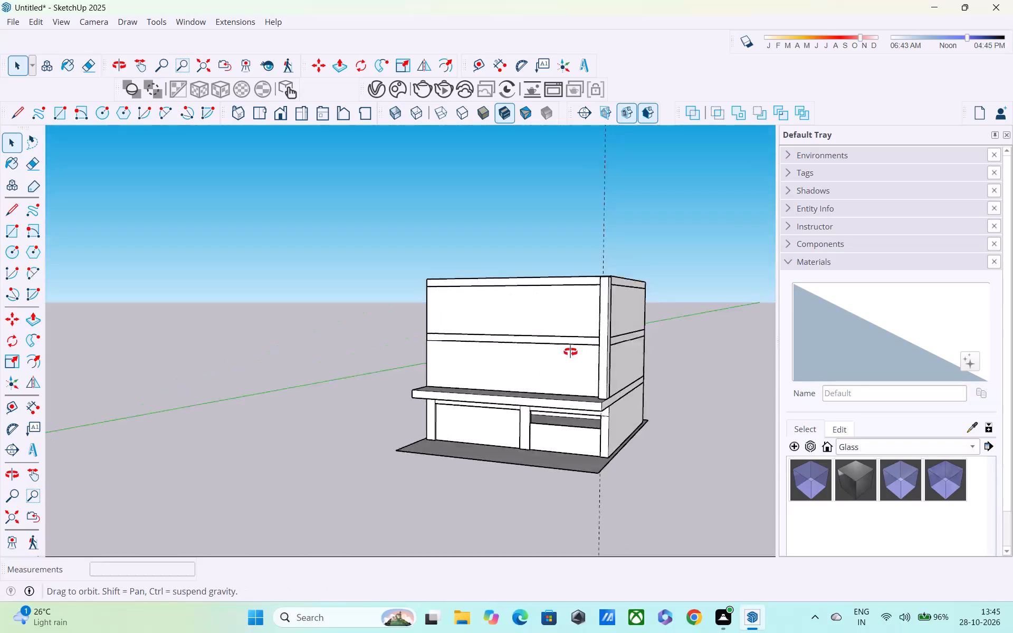
Examine the corner column, the canopy and the upper front facade from several angles.
{"action": "scroll", "coordinate": [558, 388], "scroll_direction": "up", "scroll_amount": 3}
{"action": "middle_click_drag", "start_coordinate": [565, 370], "coordinate": [536, 454], "text": "shift"}
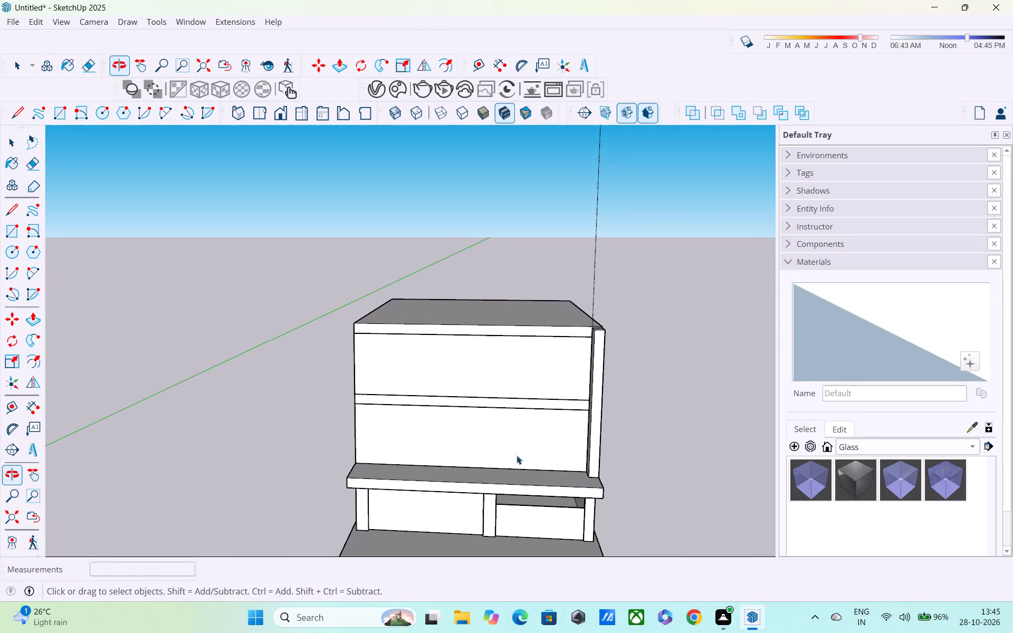
{"action": "scroll", "coordinate": [472, 445], "scroll_direction": "up", "scroll_amount": 1}
{"action": "middle_click_drag", "start_coordinate": [471, 445], "coordinate": [598, 356]}
{"action": "scroll", "coordinate": [598, 355], "scroll_direction": "up", "scroll_amount": 3}
{"action": "middle_click_drag", "start_coordinate": [598, 354], "coordinate": [432, 387], "text": "shift"}
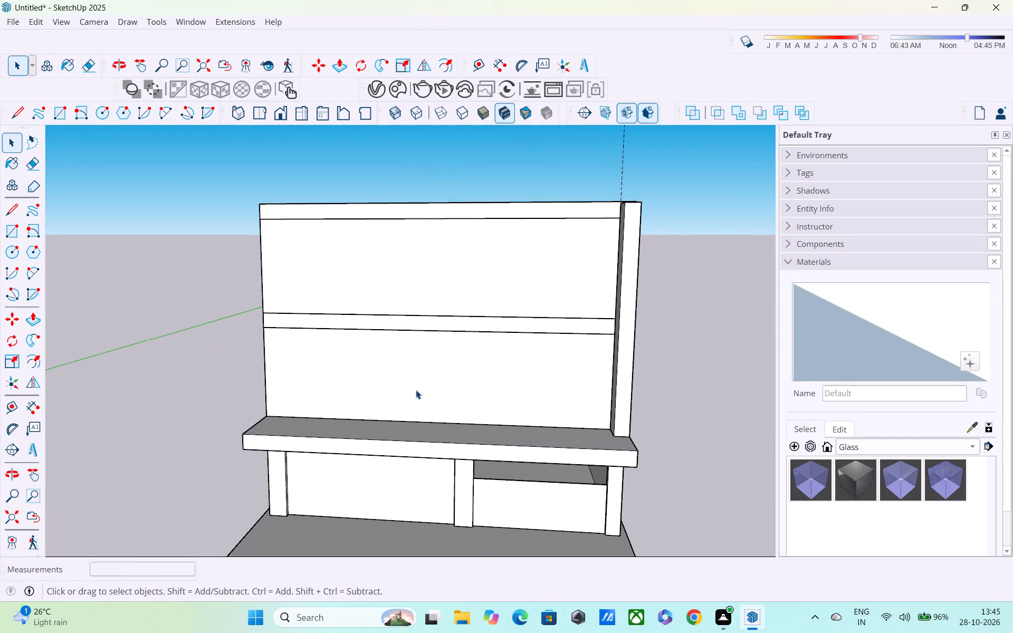
{"action": "scroll", "coordinate": [416, 390], "scroll_direction": "down", "scroll_amount": 6}
{"action": "middle_click_drag", "start_coordinate": [416, 390], "coordinate": [589, 317]}
{"action": "scroll", "coordinate": [589, 317], "scroll_direction": "up", "scroll_amount": 1}
{"action": "scroll", "coordinate": [589, 317], "scroll_direction": "down", "scroll_amount": 3}
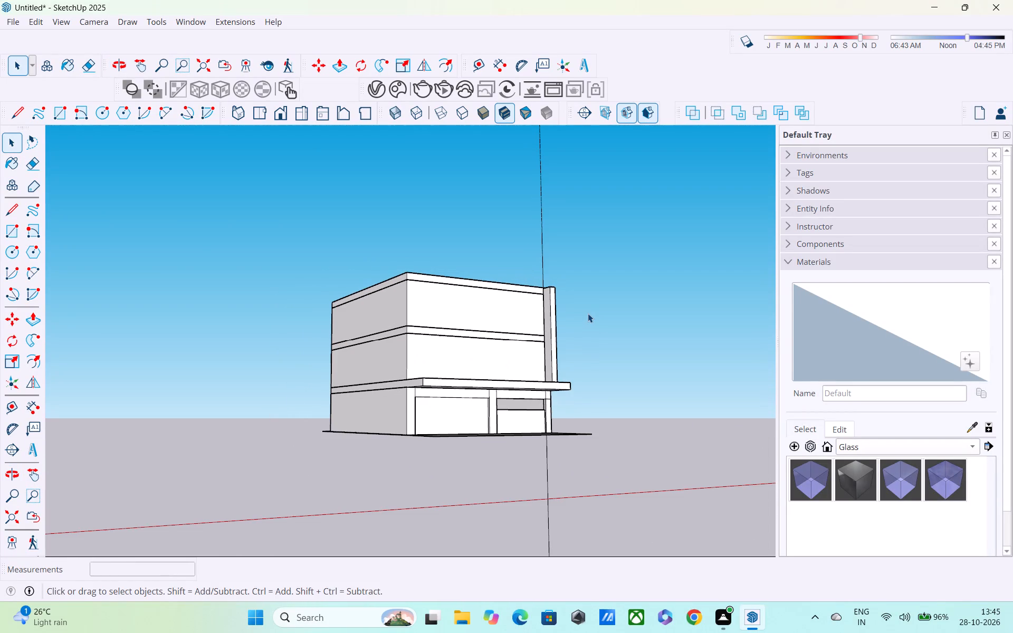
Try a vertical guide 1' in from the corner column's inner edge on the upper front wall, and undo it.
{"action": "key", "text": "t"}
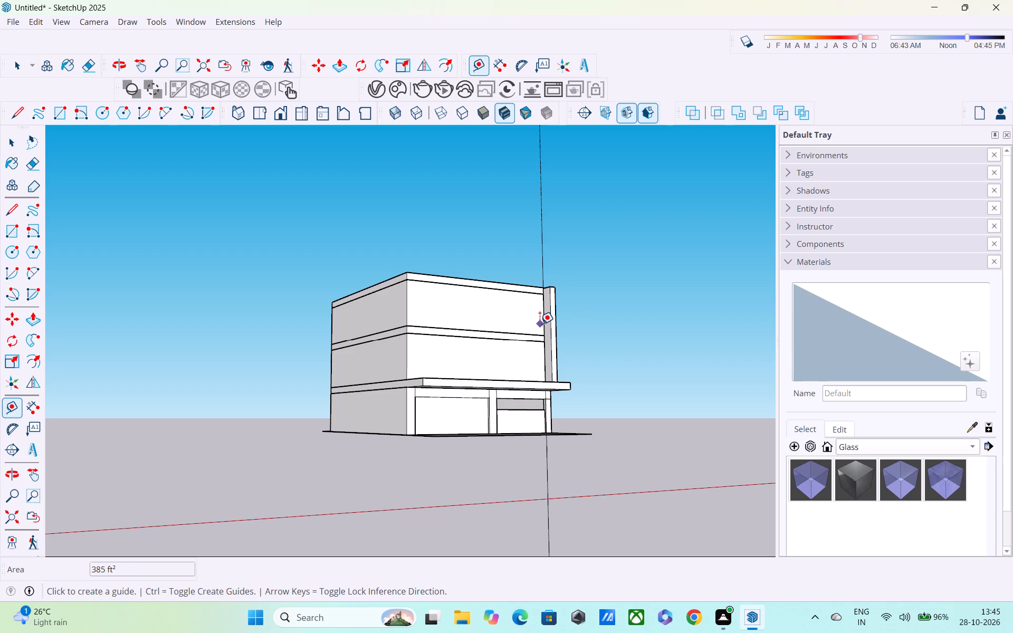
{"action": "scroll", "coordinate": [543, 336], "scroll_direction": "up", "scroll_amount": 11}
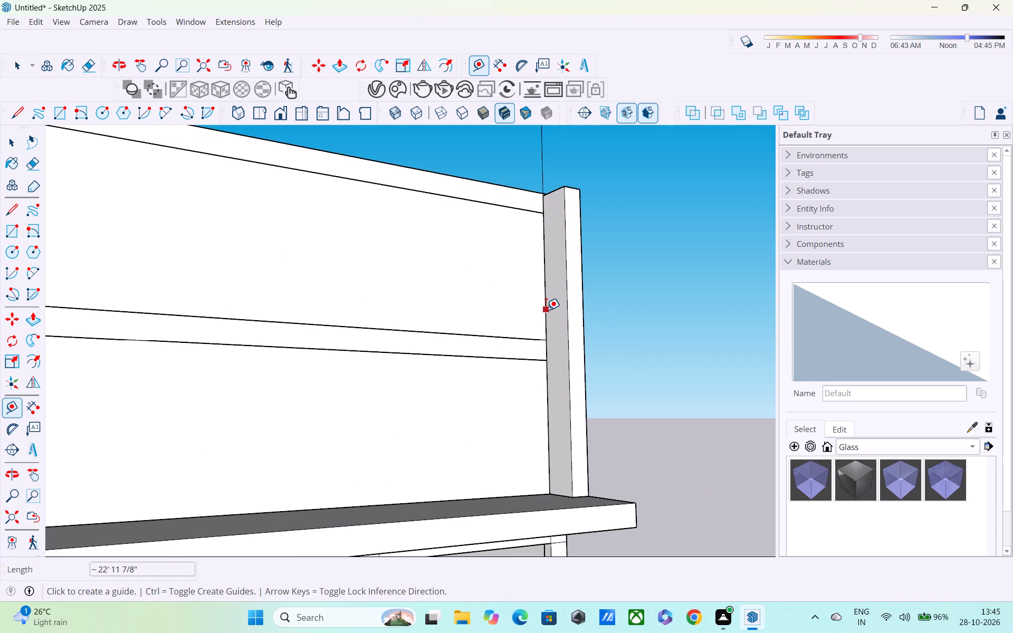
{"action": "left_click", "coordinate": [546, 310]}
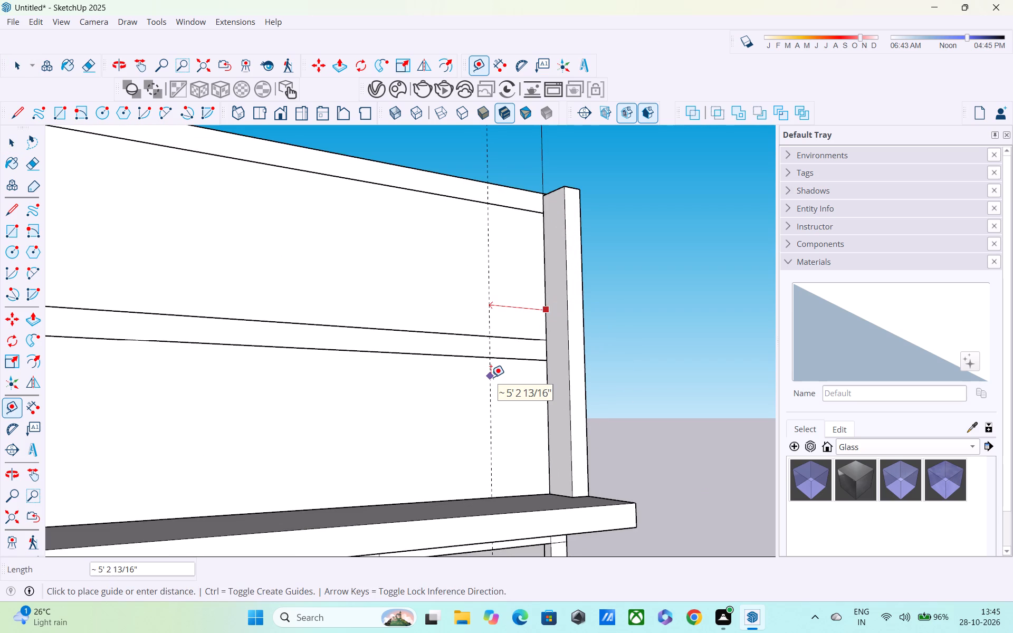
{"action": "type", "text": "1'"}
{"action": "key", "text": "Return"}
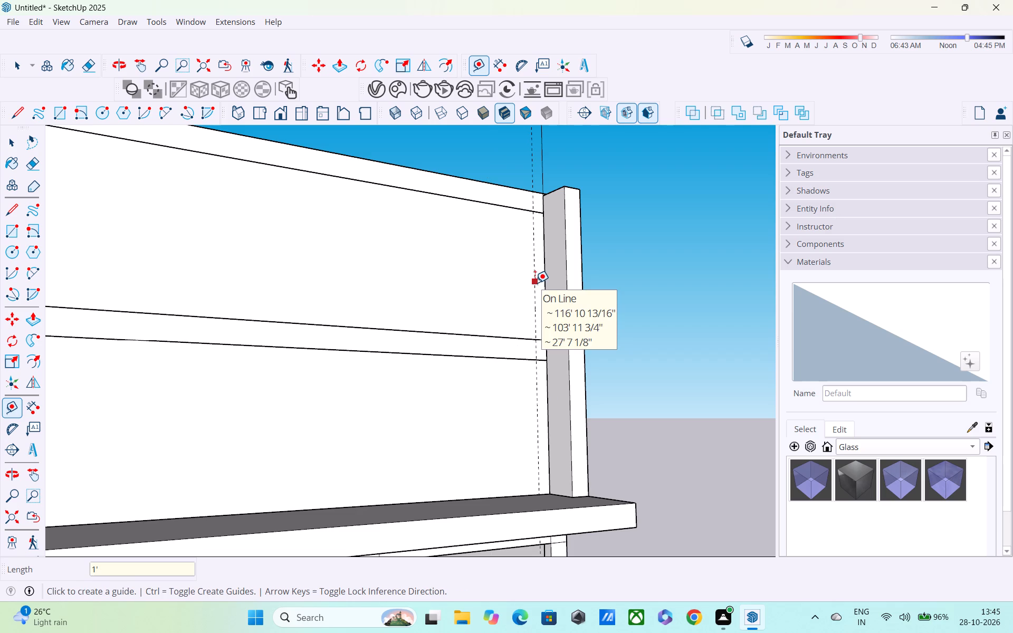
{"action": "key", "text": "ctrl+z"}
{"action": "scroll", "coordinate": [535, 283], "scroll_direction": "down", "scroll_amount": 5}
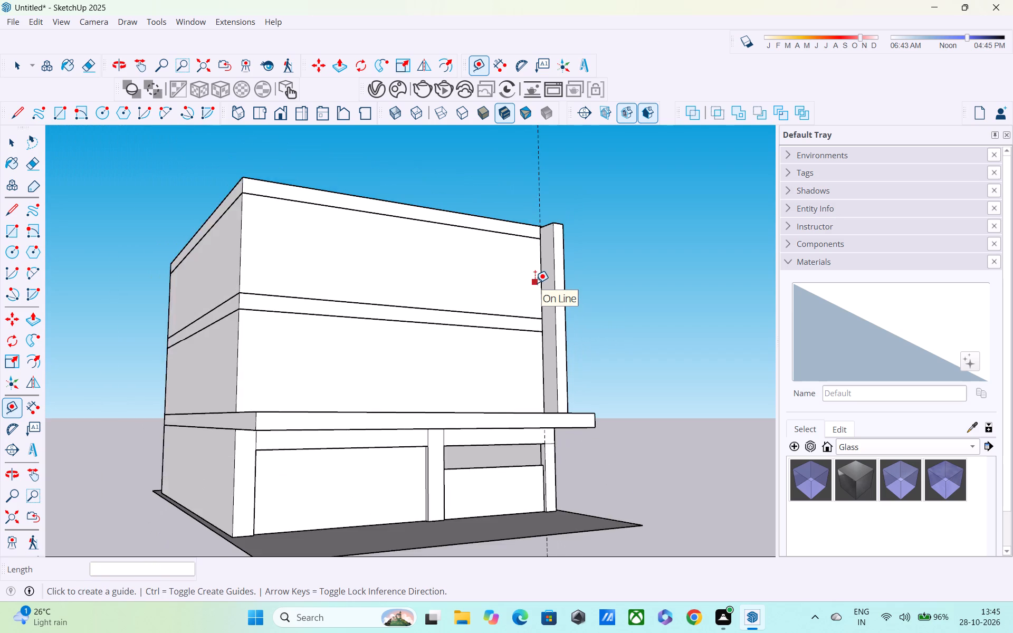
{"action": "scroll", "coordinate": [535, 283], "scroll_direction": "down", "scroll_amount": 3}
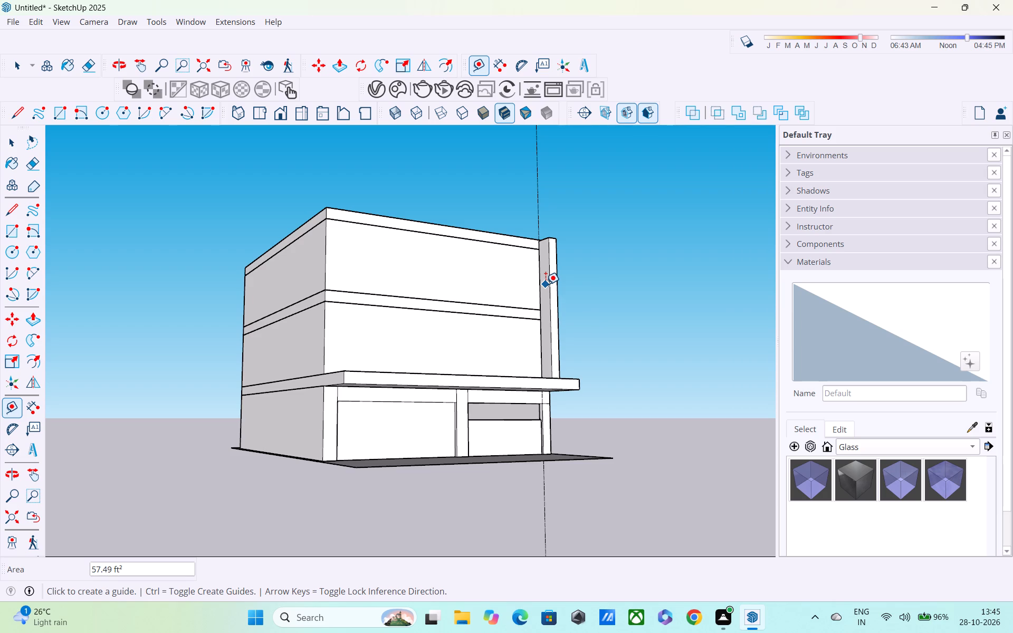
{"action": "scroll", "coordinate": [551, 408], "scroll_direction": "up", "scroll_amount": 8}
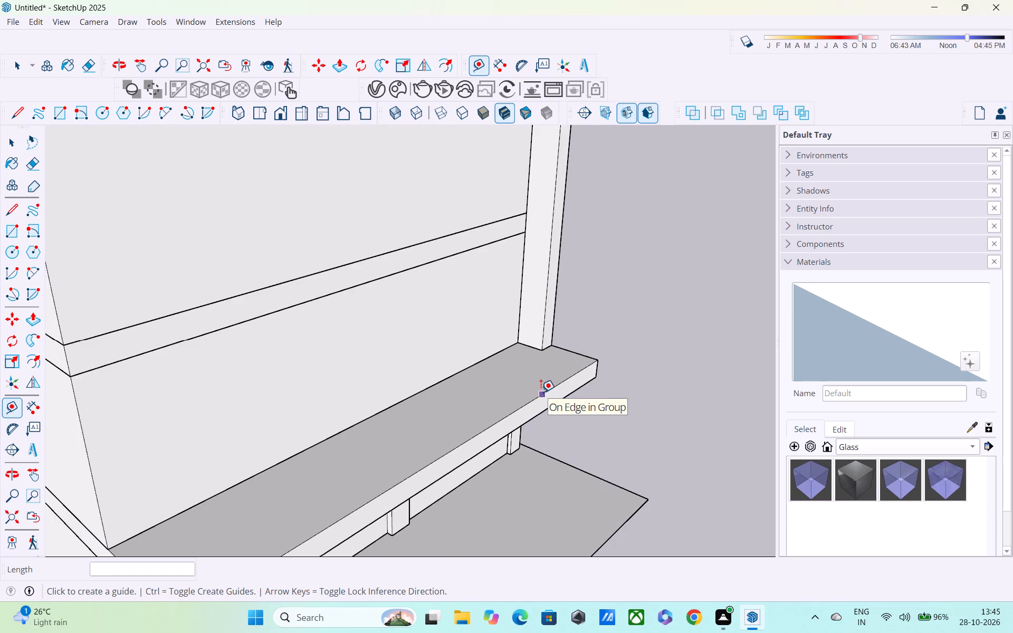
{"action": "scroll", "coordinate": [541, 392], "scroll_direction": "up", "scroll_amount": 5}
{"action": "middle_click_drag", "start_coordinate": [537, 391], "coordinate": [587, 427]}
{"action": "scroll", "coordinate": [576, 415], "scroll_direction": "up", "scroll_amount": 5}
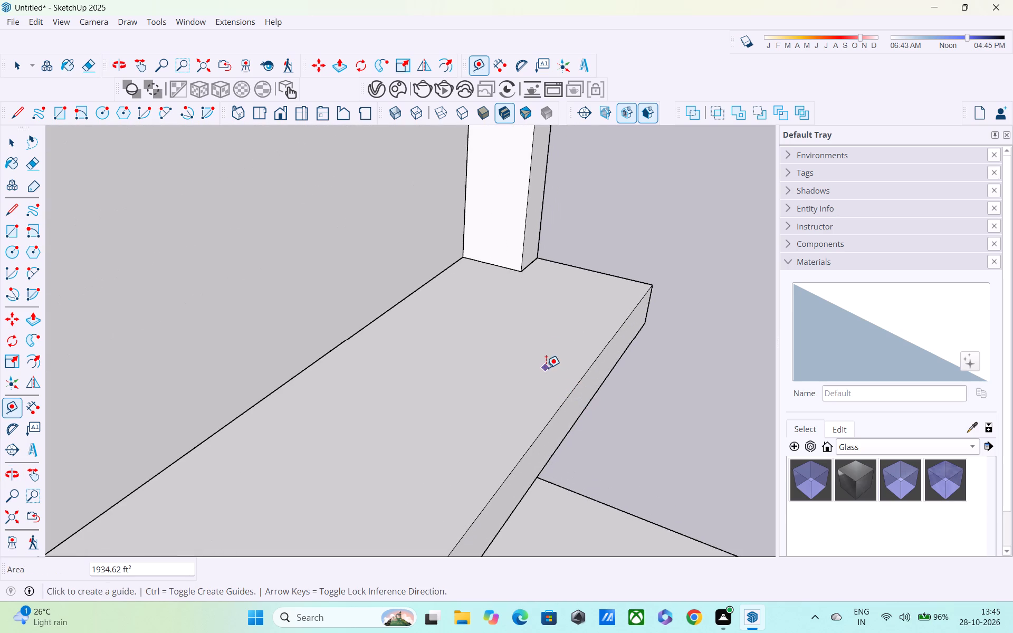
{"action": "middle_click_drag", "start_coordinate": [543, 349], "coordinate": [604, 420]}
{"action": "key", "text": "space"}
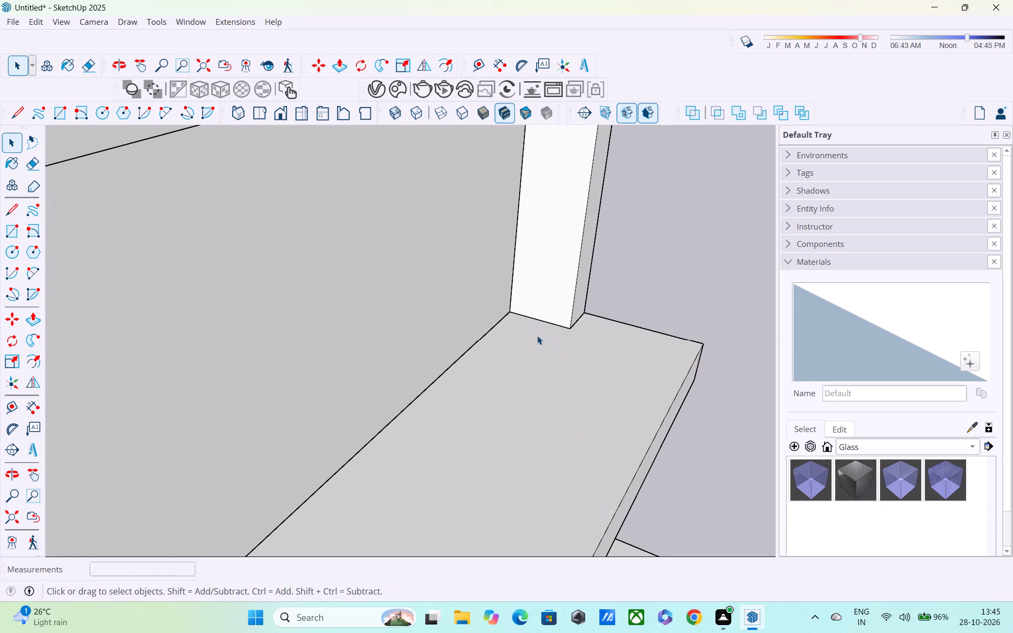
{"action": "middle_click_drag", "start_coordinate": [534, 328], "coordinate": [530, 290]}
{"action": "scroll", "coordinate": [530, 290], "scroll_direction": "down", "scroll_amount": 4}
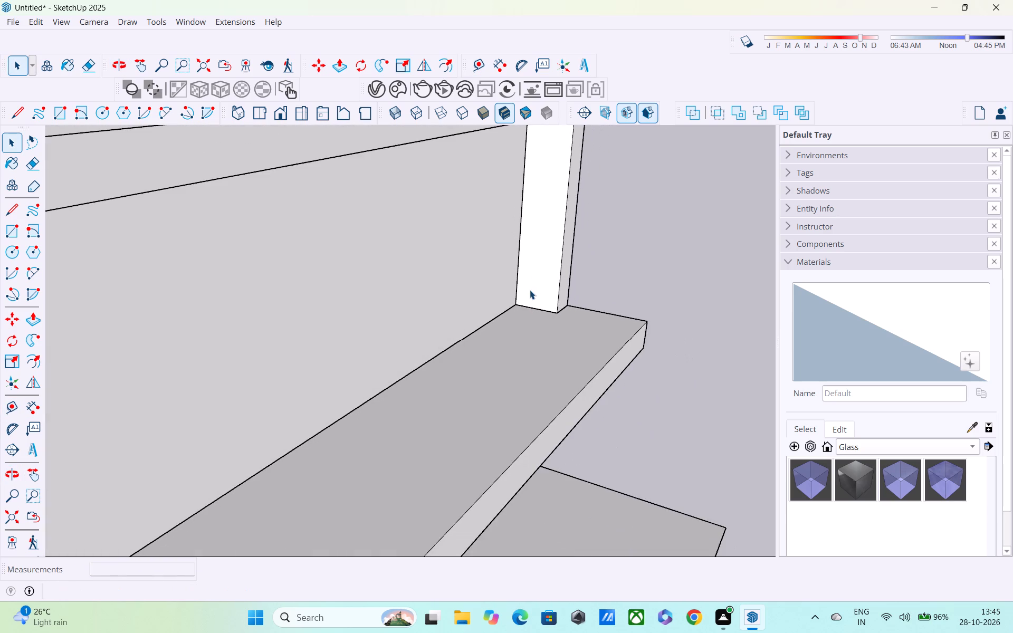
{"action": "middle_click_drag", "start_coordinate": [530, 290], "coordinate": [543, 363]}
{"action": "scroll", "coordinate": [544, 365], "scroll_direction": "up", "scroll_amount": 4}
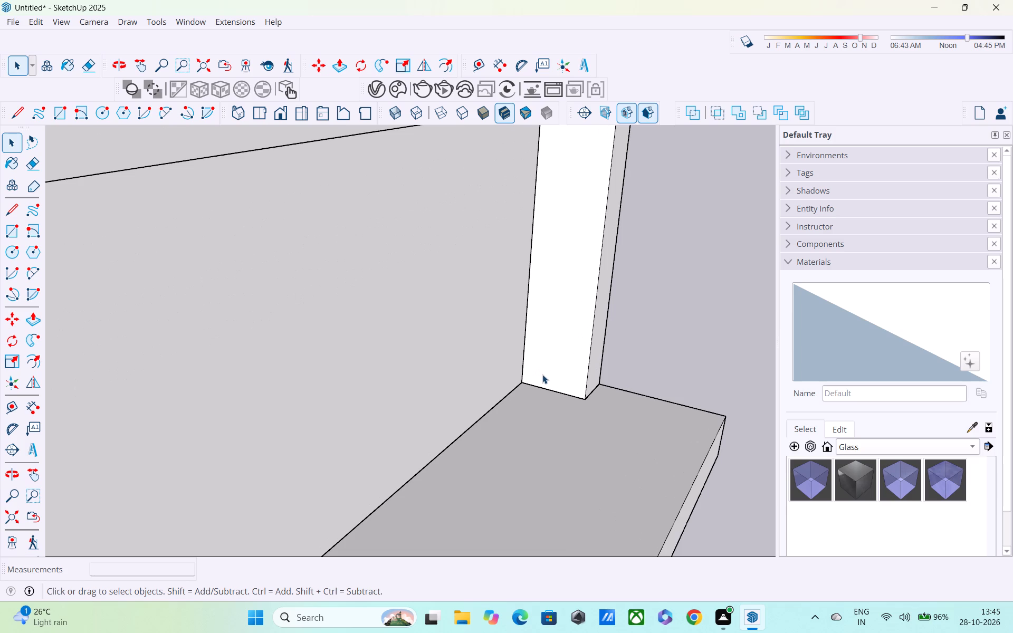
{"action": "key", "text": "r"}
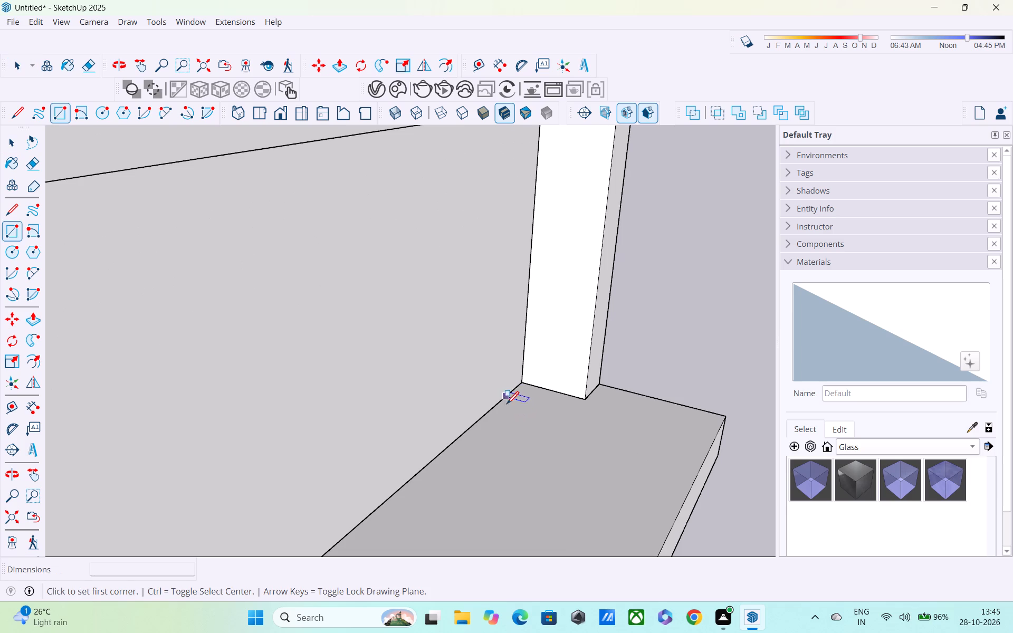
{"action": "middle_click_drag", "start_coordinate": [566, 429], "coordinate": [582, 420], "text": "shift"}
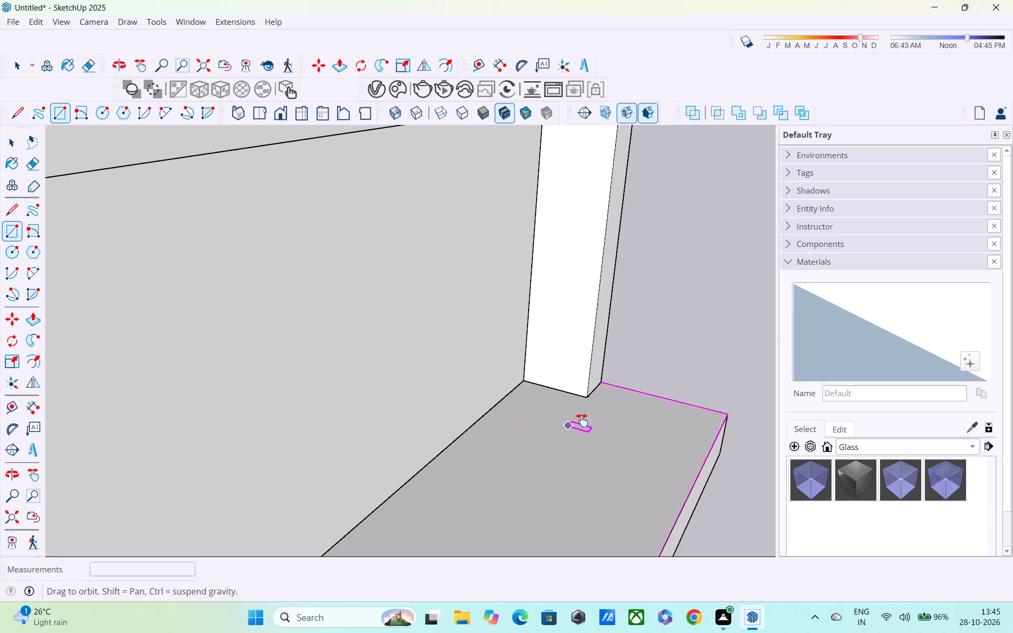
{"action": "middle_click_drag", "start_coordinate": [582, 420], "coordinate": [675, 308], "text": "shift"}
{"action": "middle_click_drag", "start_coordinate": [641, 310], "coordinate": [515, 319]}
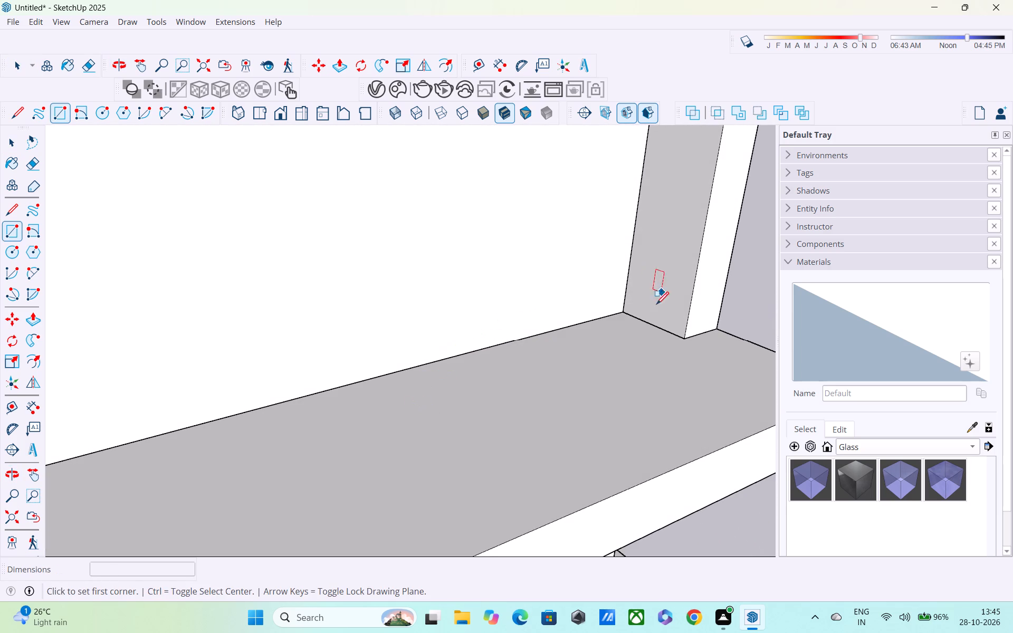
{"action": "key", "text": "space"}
Draw a line about 16' long on the canopy slab along the upper wall's base, from the corner column to above the central ground-storey pier.
{"action": "type", "text": "l"}
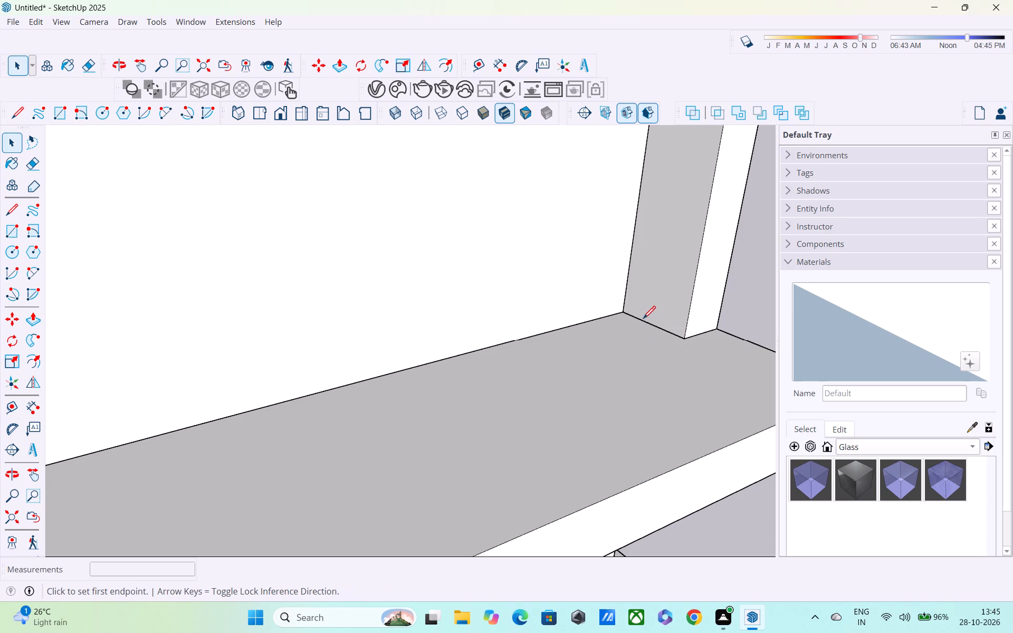
{"action": "left_click", "coordinate": [620, 314]}
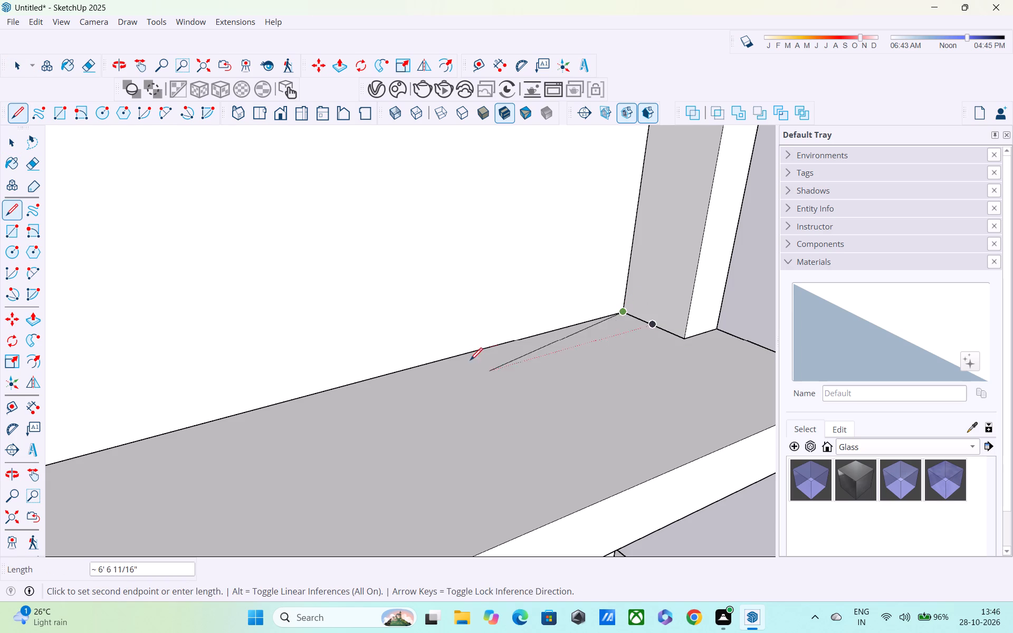
{"action": "scroll", "coordinate": [411, 378], "scroll_direction": "down", "scroll_amount": 4}
{"action": "middle_click_drag", "start_coordinate": [402, 372], "coordinate": [641, 261], "text": "shift"}
{"action": "scroll", "coordinate": [641, 261], "scroll_direction": "up", "scroll_amount": 1}
{"action": "middle_click_drag", "start_coordinate": [636, 261], "coordinate": [478, 284]}
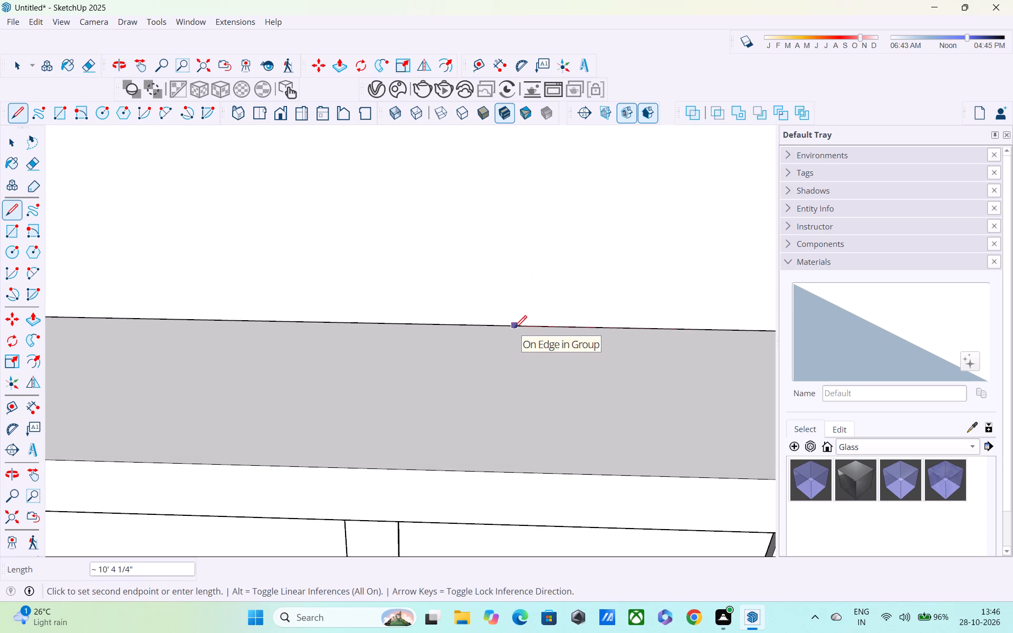
{"action": "scroll", "coordinate": [514, 330], "scroll_direction": "down", "scroll_amount": 4}
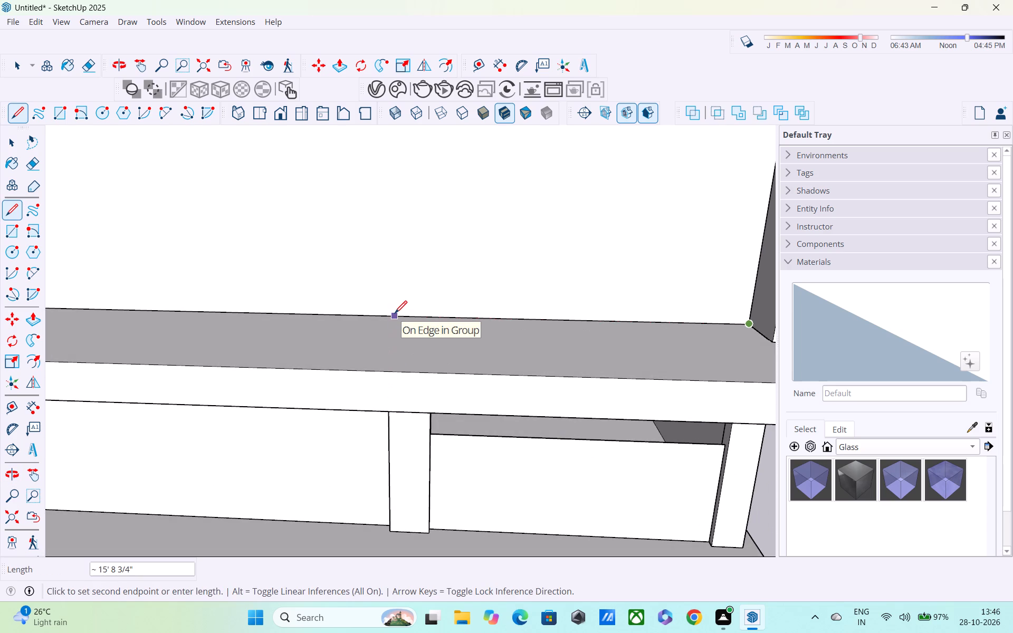
{"action": "middle_click_drag", "start_coordinate": [395, 314], "coordinate": [406, 224]}
{"action": "middle_click_drag", "start_coordinate": [405, 249], "coordinate": [405, 265]}
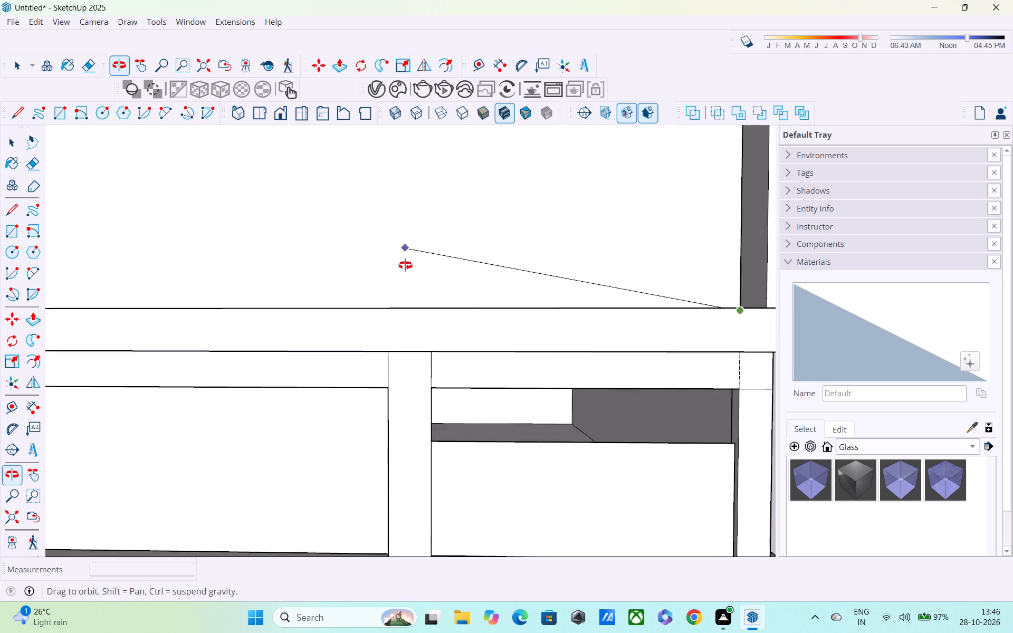
{"action": "middle_click_drag", "start_coordinate": [405, 265], "coordinate": [405, 369]}
{"action": "left_click", "coordinate": [381, 306]}
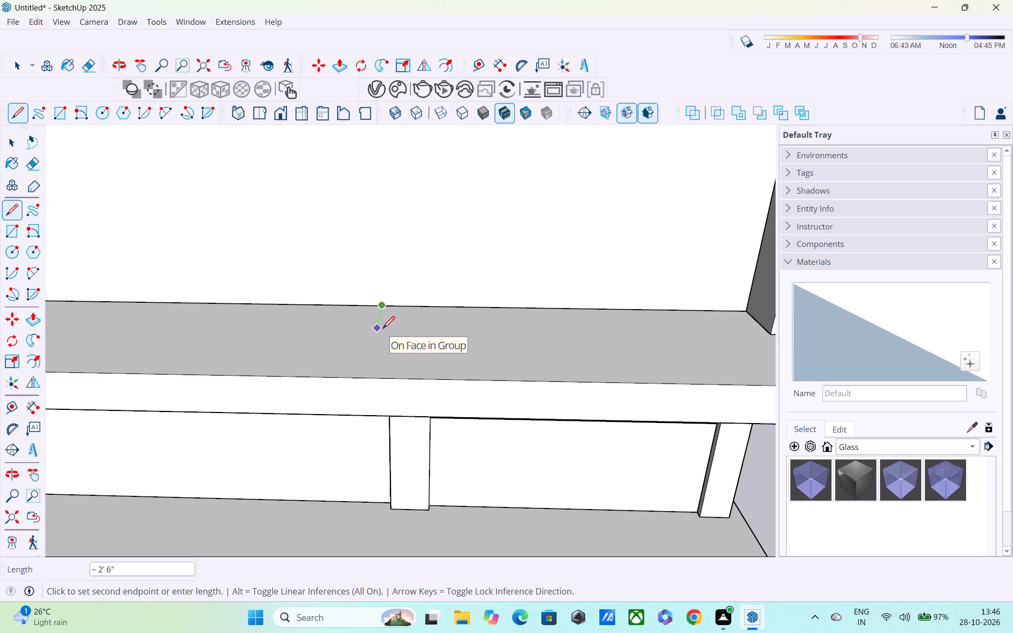
Draw a 3" line outward from that line's end and a parallel line back to the corner column, closing a thin strip.
{"action": "type", "text": "3\""}
{"action": "key", "text": "Return"}
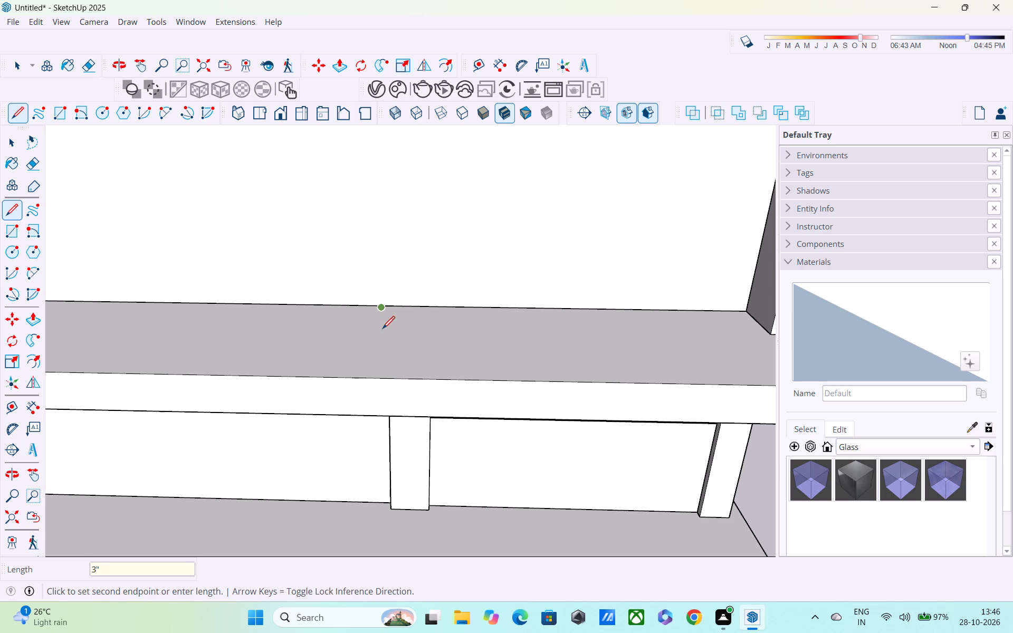
{"action": "scroll", "coordinate": [383, 330], "scroll_direction": "up", "scroll_amount": 5}
{"action": "middle_click_drag", "start_coordinate": [379, 320], "coordinate": [385, 445]}
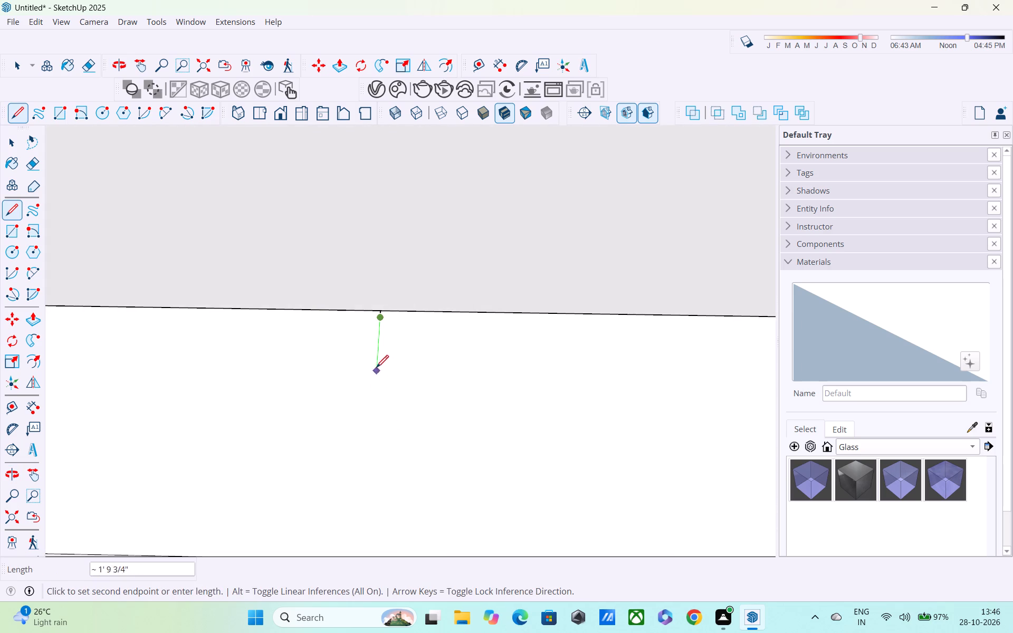
{"action": "middle_click_drag", "start_coordinate": [439, 322], "coordinate": [201, 320], "text": "shift"}
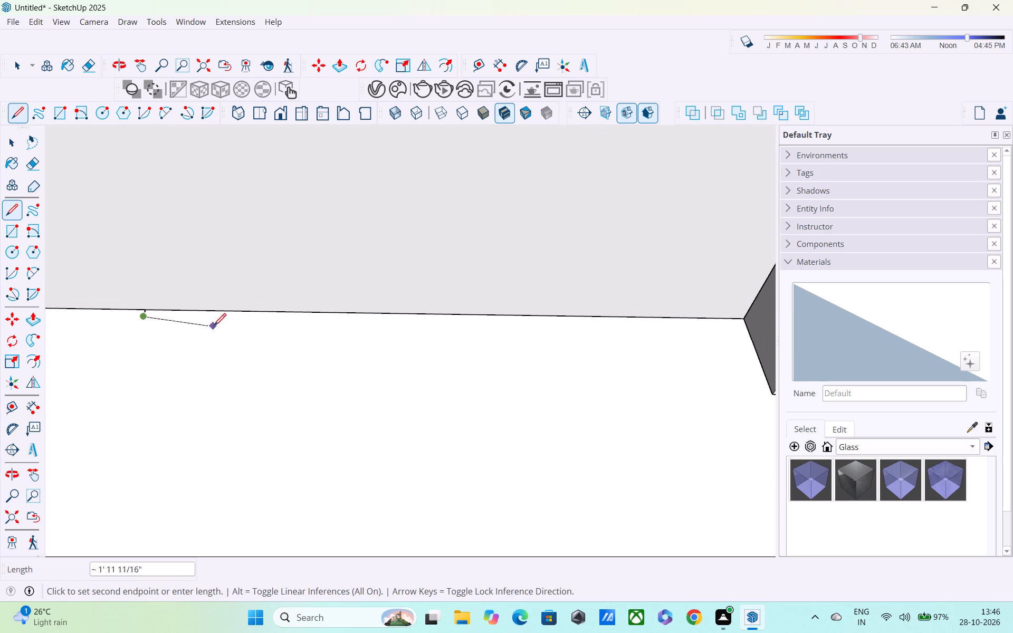
{"action": "middle_click_drag", "start_coordinate": [481, 324], "coordinate": [235, 338], "text": "shift"}
{"action": "middle_click_drag", "start_coordinate": [455, 347], "coordinate": [460, 348]}
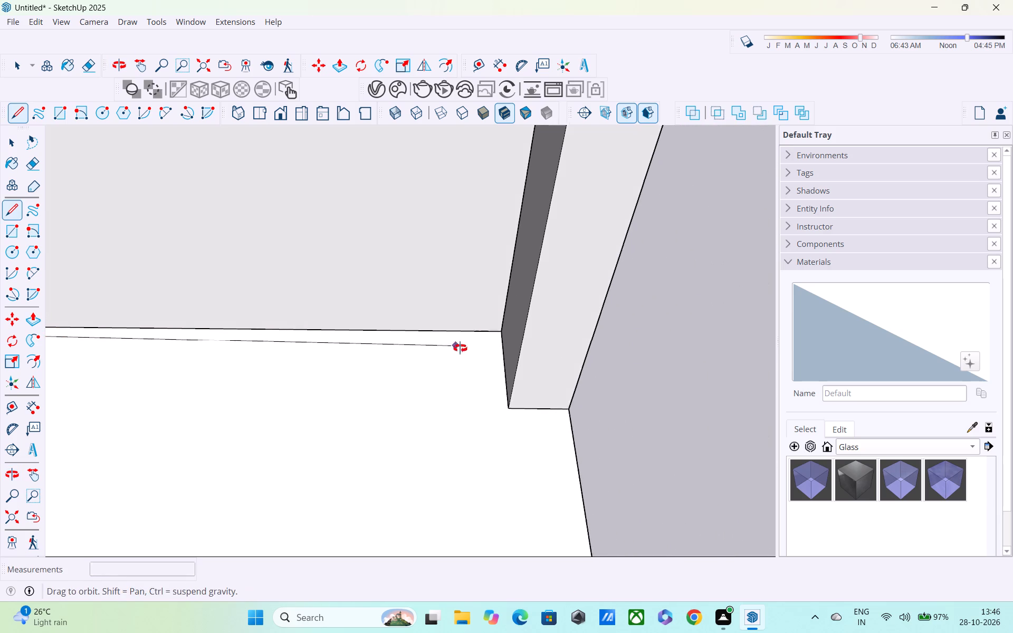
{"action": "middle_click_drag", "start_coordinate": [460, 348], "coordinate": [585, 348]}
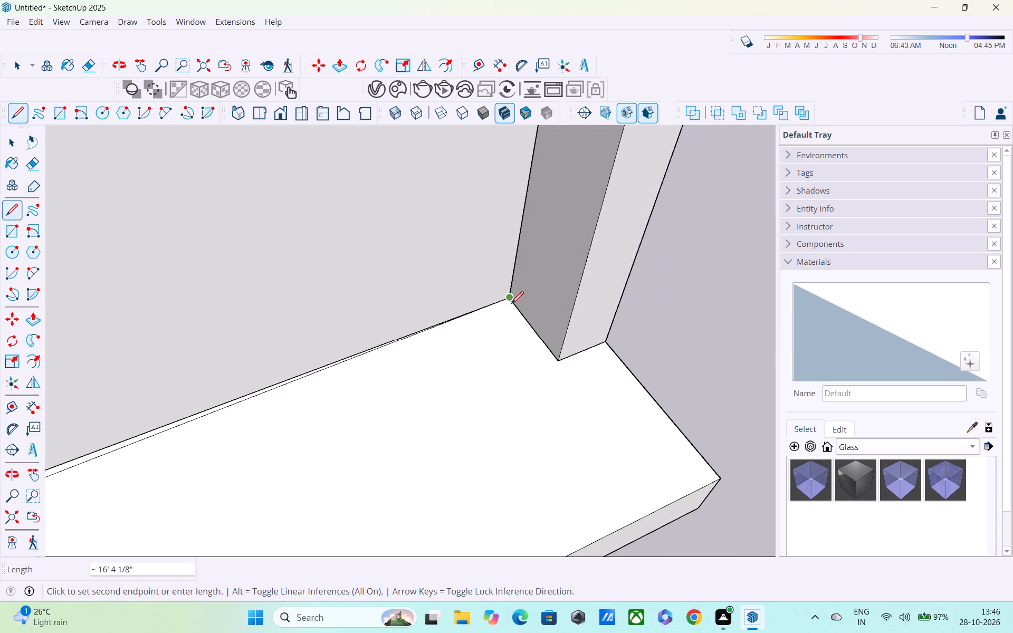
{"action": "left_click", "coordinate": [515, 308]}
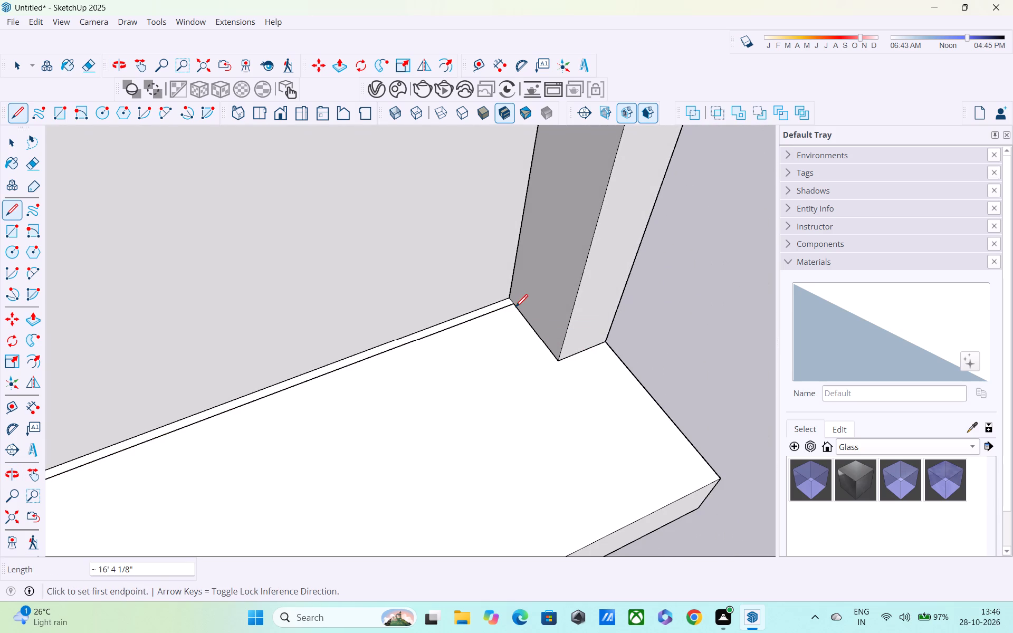
{"action": "left_click", "coordinate": [512, 299]}
{"action": "key", "text": "space"}
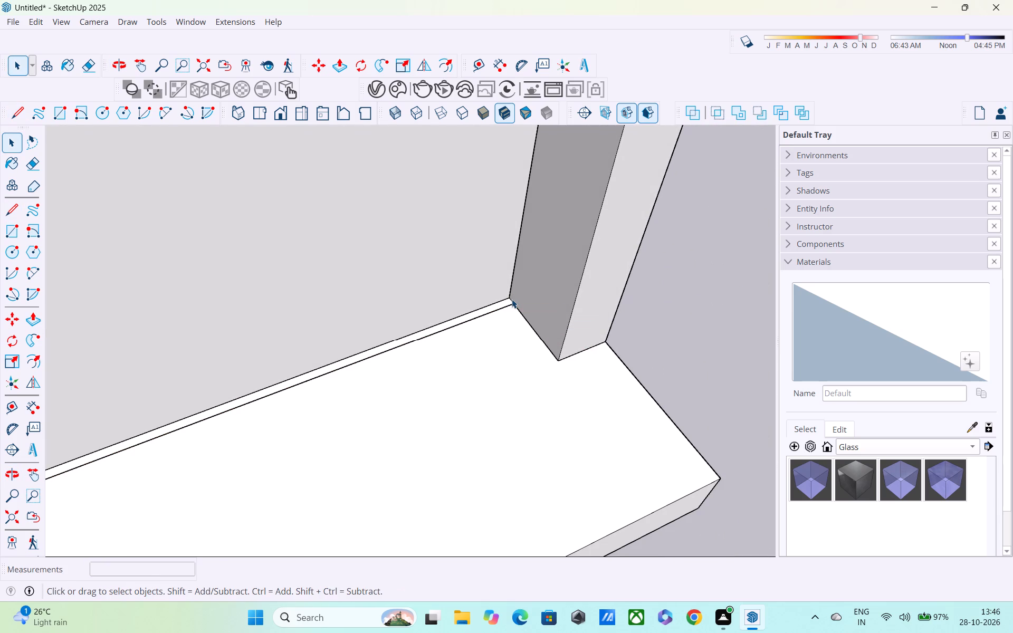
Pull the 3" strip up about 23' to the roof slab's top, forming a thin wall panel beside the corner column.
{"action": "type", "text": "P"}
{"action": "left_click", "coordinate": [483, 312]}
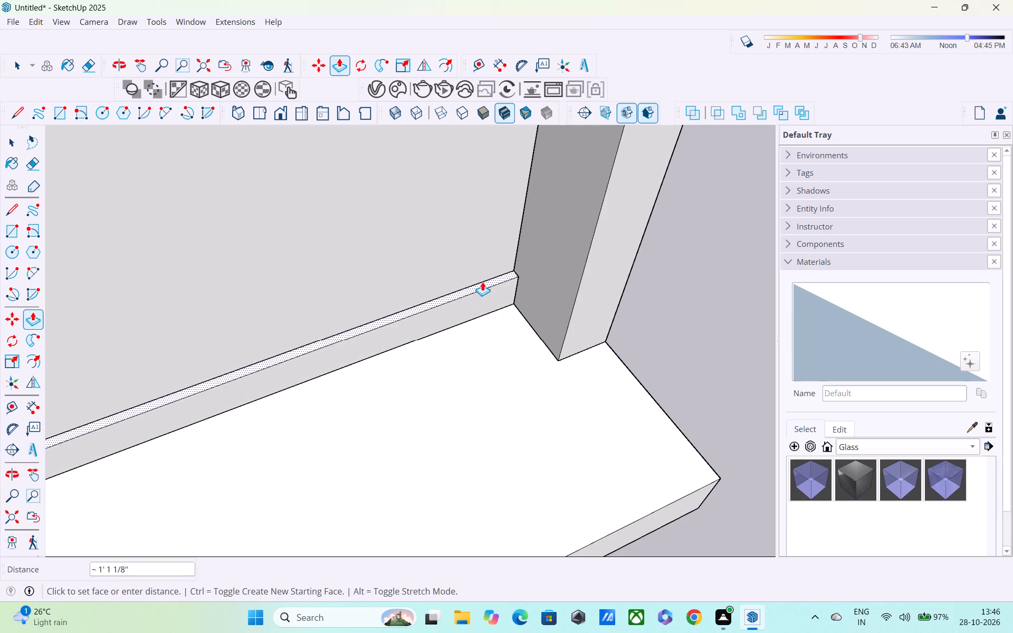
{"action": "scroll", "coordinate": [482, 247], "scroll_direction": "down", "scroll_amount": 8}
{"action": "middle_click_drag", "start_coordinate": [483, 231], "coordinate": [585, 411], "text": "shift"}
{"action": "middle_click_drag", "start_coordinate": [585, 411], "coordinate": [589, 368]}
{"action": "scroll", "coordinate": [566, 250], "scroll_direction": "down", "scroll_amount": 5}
{"action": "middle_click_drag", "start_coordinate": [563, 229], "coordinate": [578, 407], "text": "shift"}
{"action": "left_click", "coordinate": [675, 313]}
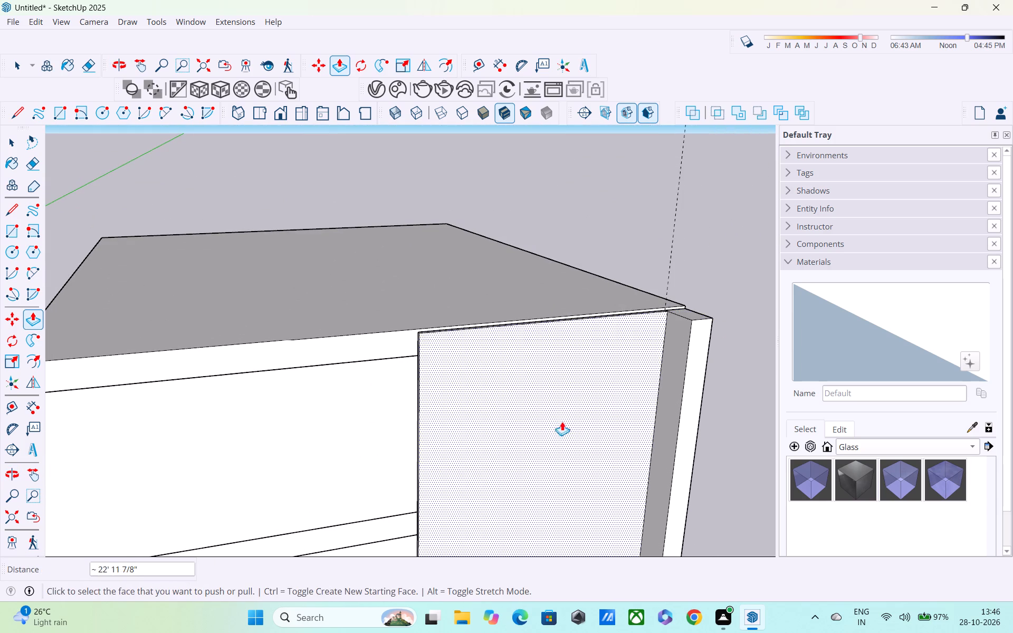
Examine the new wall panel against the front facade and the whole building from several angles, leaving nothing selected.
{"action": "middle_click_drag", "start_coordinate": [561, 421], "coordinate": [434, 296]}
{"action": "scroll", "coordinate": [434, 296], "scroll_direction": "down", "scroll_amount": 6}
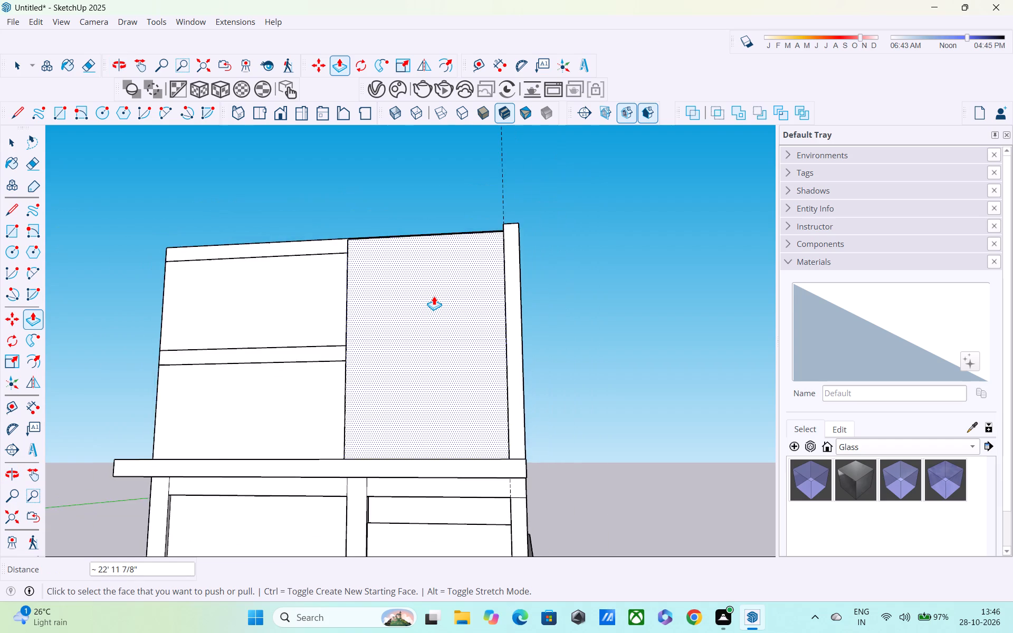
{"action": "scroll", "coordinate": [434, 296], "scroll_direction": "down", "scroll_amount": 5}
{"action": "key", "text": "space"}
{"action": "left_click", "coordinate": [706, 334]}
{"action": "middle_click_drag", "start_coordinate": [483, 407], "coordinate": [456, 482]}
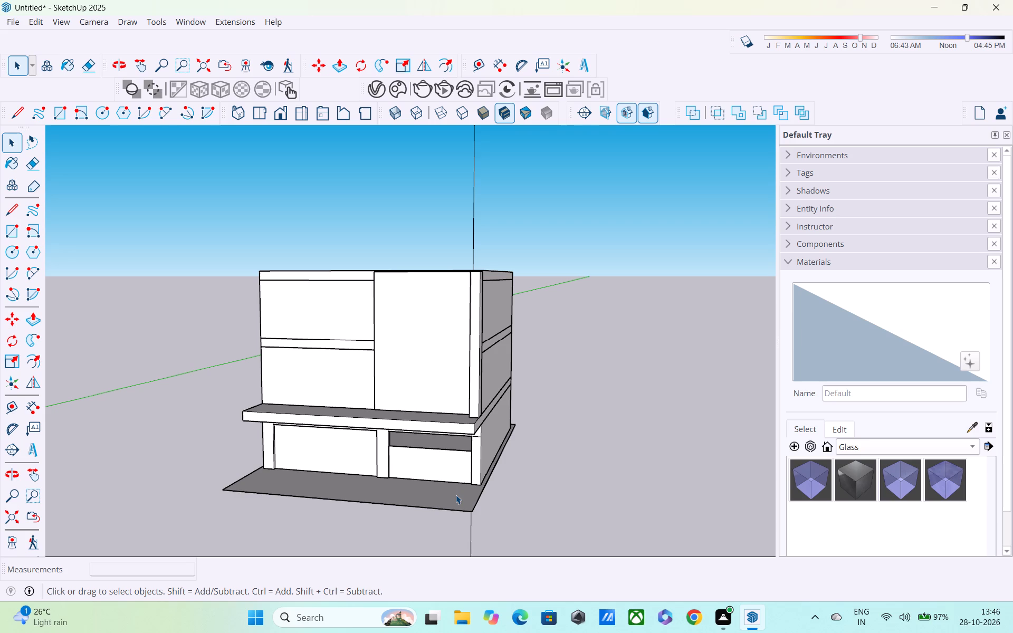
{"action": "middle_click_drag", "start_coordinate": [386, 462], "coordinate": [471, 475], "text": "shift"}
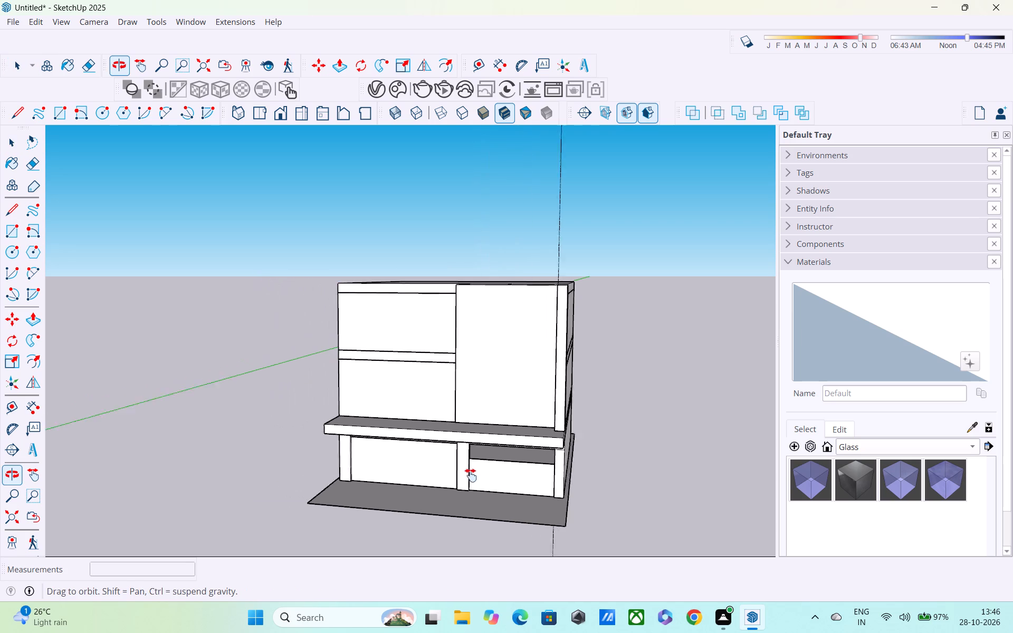
Place a vertical guide on the middle-storey front wall, 3' from the free edge of the thin wall panel.
{"action": "middle_click_drag", "start_coordinate": [471, 475], "coordinate": [629, 472], "text": "shift"}
{"action": "middle_click_drag", "start_coordinate": [525, 487], "coordinate": [577, 455]}
{"action": "scroll", "coordinate": [631, 397], "scroll_direction": "up", "scroll_amount": 3}
{"action": "middle_click_drag", "start_coordinate": [634, 395], "coordinate": [562, 417], "text": "shift"}
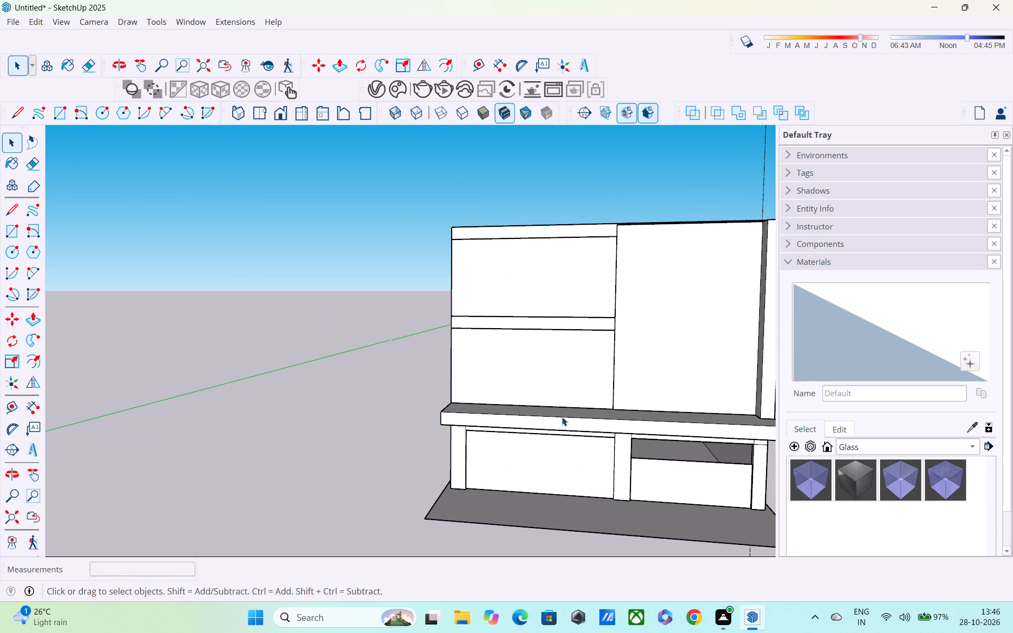
{"action": "key", "text": "t"}
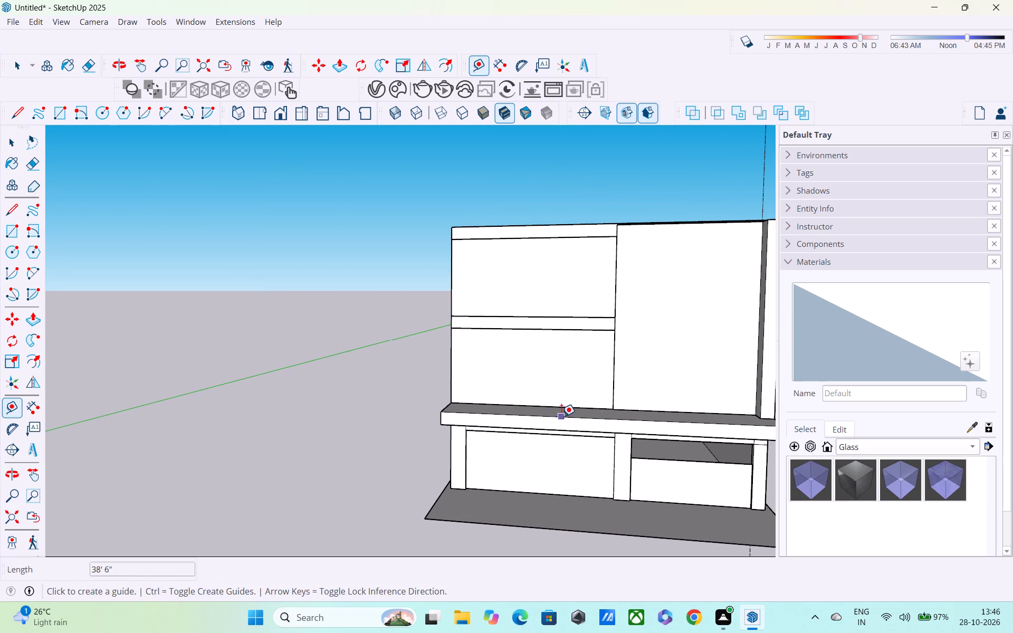
{"action": "scroll", "coordinate": [592, 382], "scroll_direction": "up", "scroll_amount": 3}
{"action": "middle_click_drag", "start_coordinate": [624, 343], "coordinate": [713, 341]}
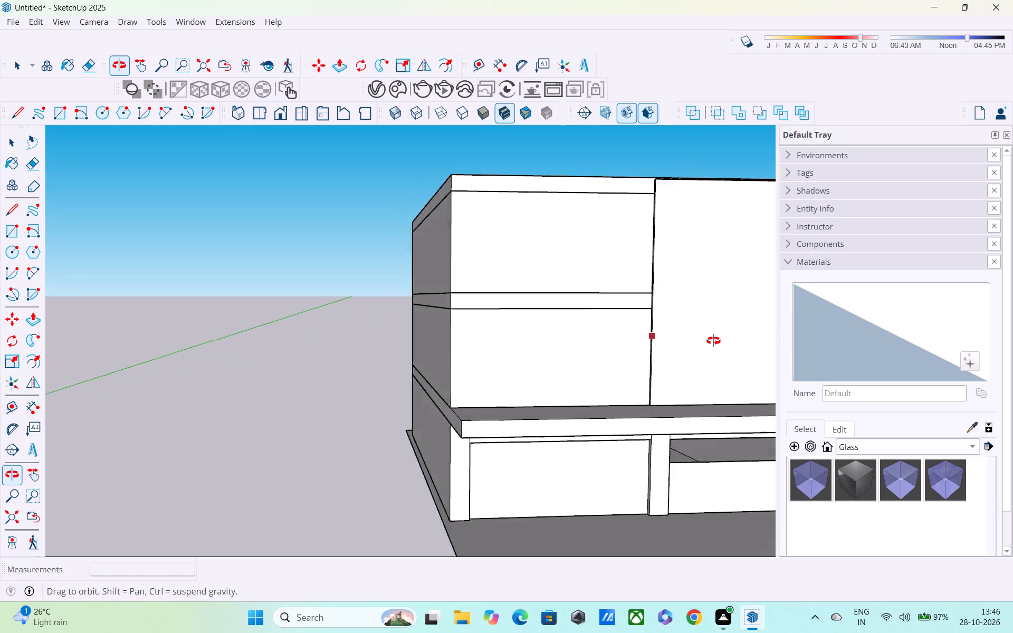
{"action": "middle_click_drag", "start_coordinate": [713, 341], "coordinate": [729, 334]}
{"action": "scroll", "coordinate": [682, 340], "scroll_direction": "up", "scroll_amount": 1}
{"action": "scroll", "coordinate": [680, 340], "scroll_direction": "down", "scroll_amount": 1}
{"action": "scroll", "coordinate": [680, 340], "scroll_direction": "up", "scroll_amount": 4}
{"action": "scroll", "coordinate": [649, 340], "scroll_direction": "down", "scroll_amount": 1}
{"action": "scroll", "coordinate": [649, 340], "scroll_direction": "up", "scroll_amount": 4}
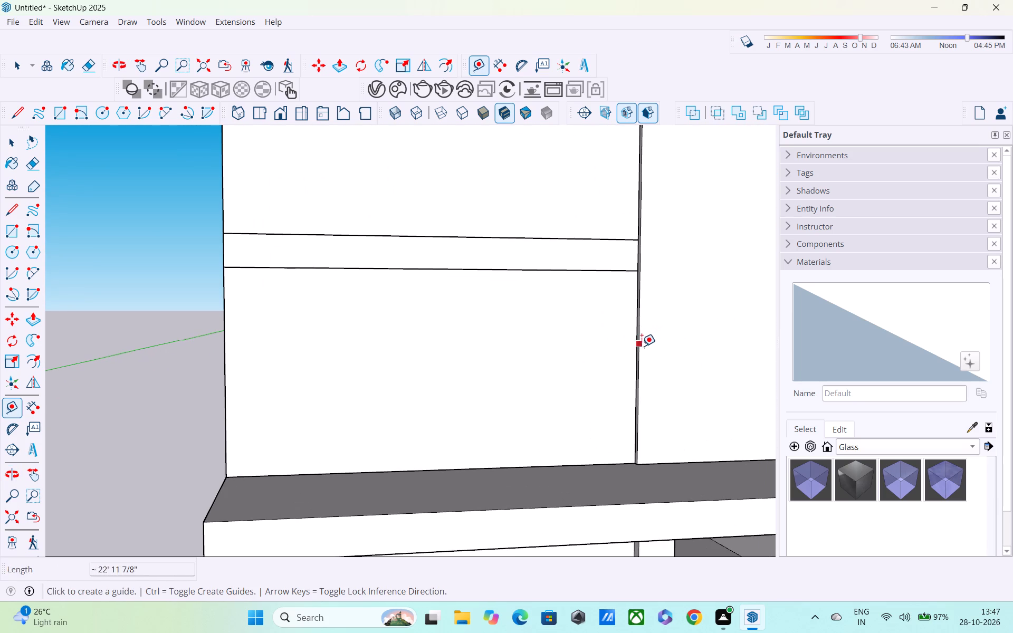
{"action": "middle_click_drag", "start_coordinate": [626, 361], "coordinate": [762, 360]}
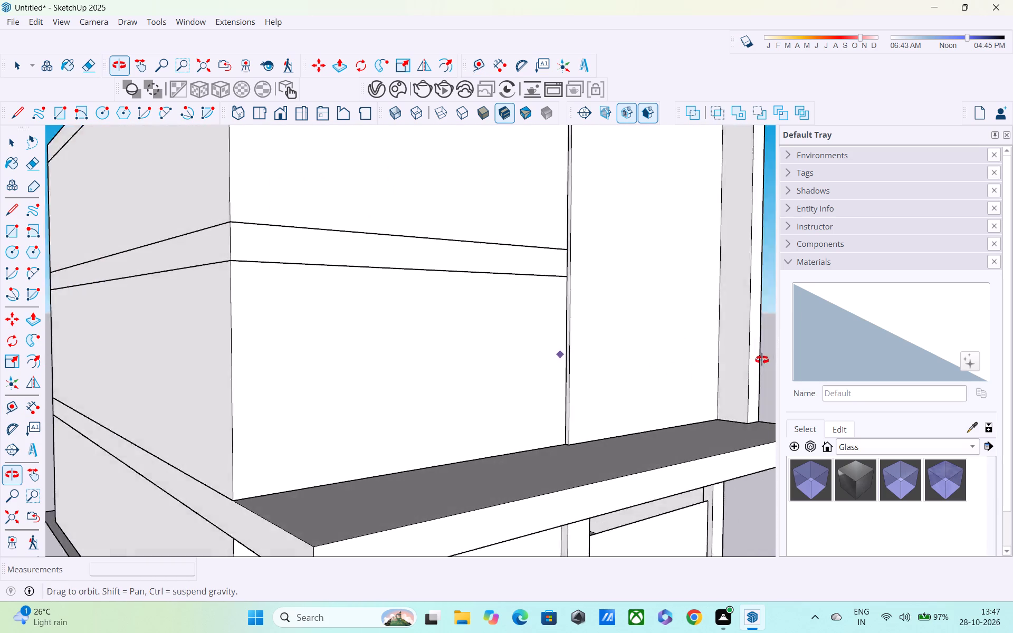
{"action": "middle_click_drag", "start_coordinate": [762, 360], "coordinate": [836, 333]}
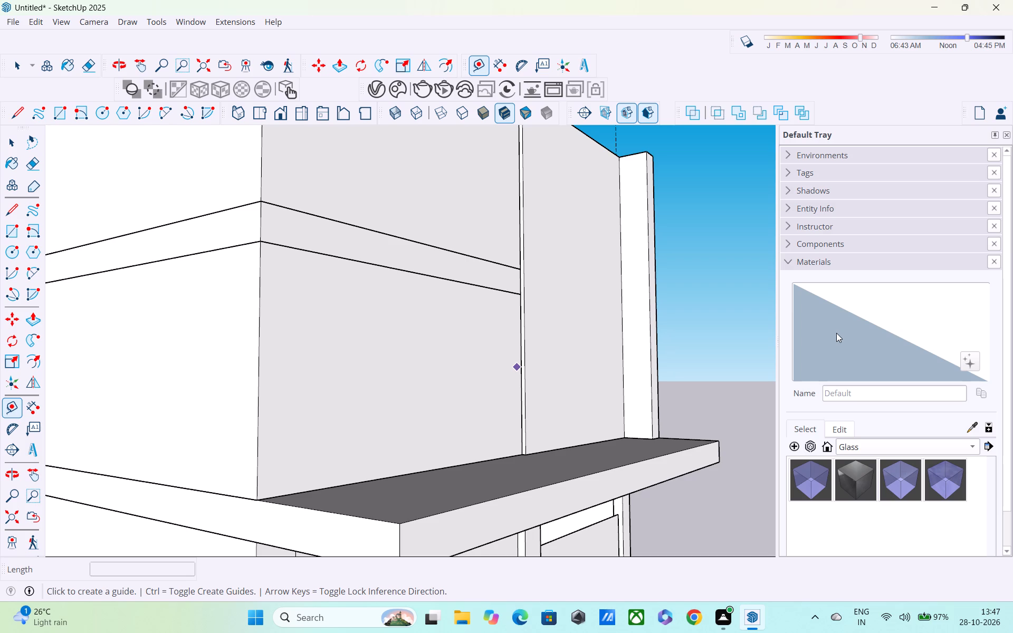
{"action": "scroll", "coordinate": [828, 342], "scroll_direction": "down", "scroll_amount": 3}
{"action": "middle_click_drag", "start_coordinate": [821, 339], "coordinate": [701, 378]}
{"action": "scroll", "coordinate": [642, 402], "scroll_direction": "down", "scroll_amount": 2}
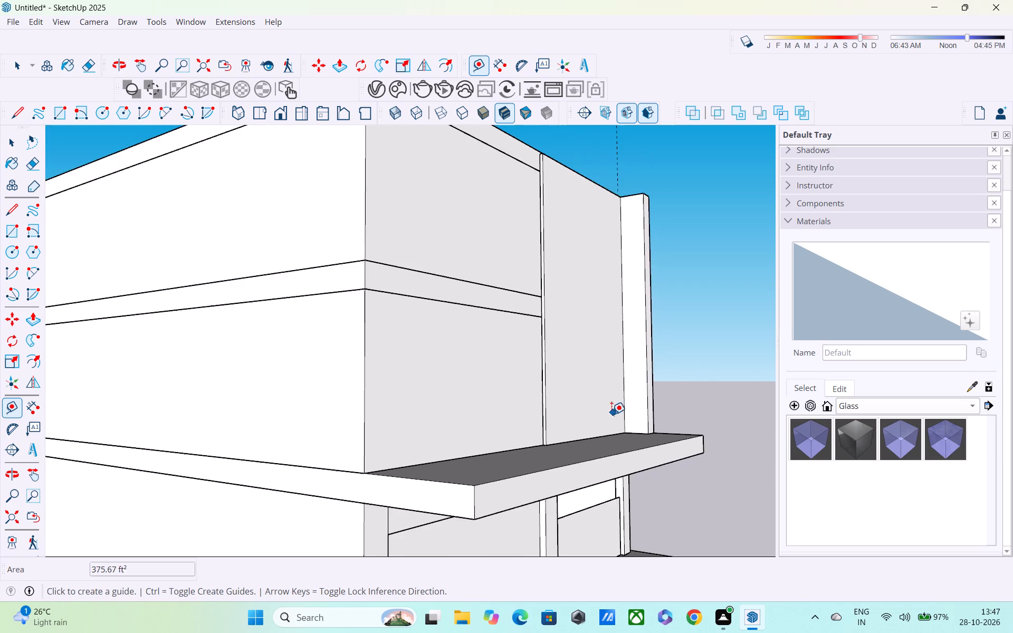
{"action": "middle_click_drag", "start_coordinate": [605, 414], "coordinate": [525, 432]}
{"action": "scroll", "coordinate": [496, 424], "scroll_direction": "down", "scroll_amount": 2}
{"action": "middle_click_drag", "start_coordinate": [495, 424], "coordinate": [444, 436]}
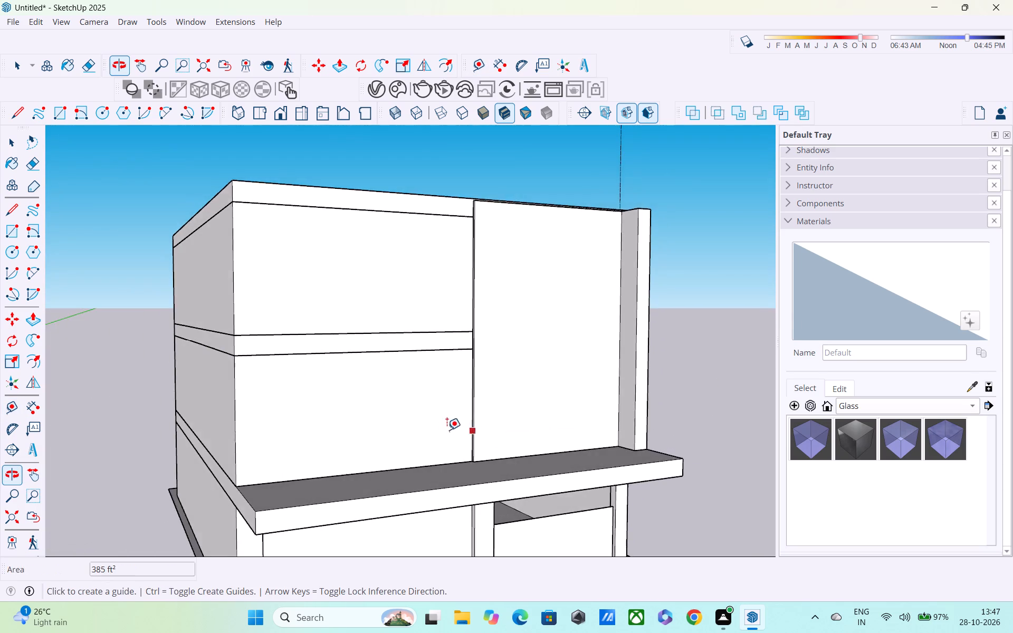
{"action": "scroll", "coordinate": [453, 418], "scroll_direction": "up", "scroll_amount": 13}
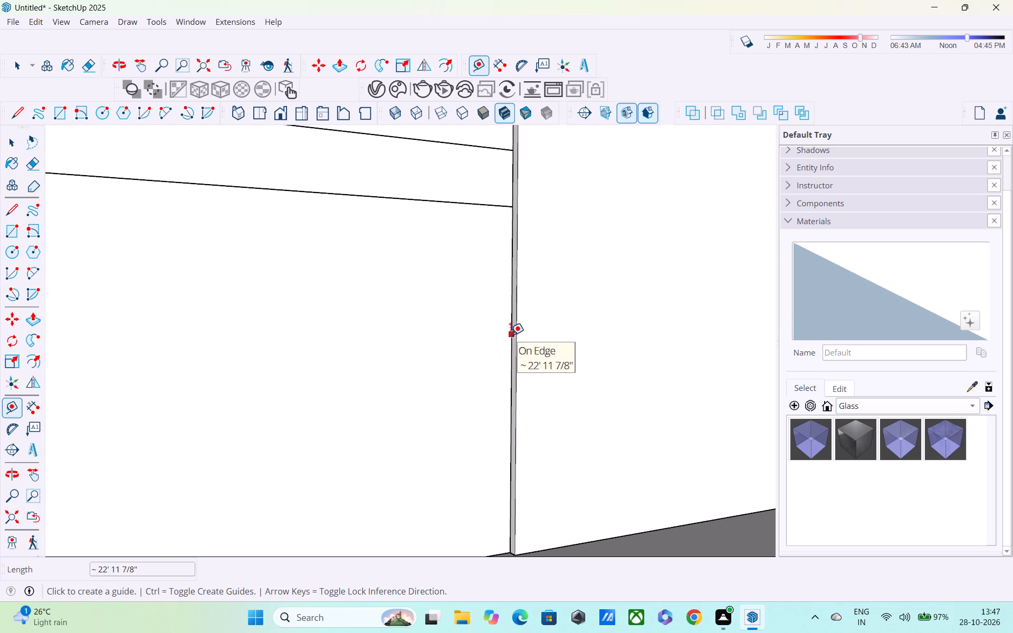
{"action": "left_click", "coordinate": [510, 335]}
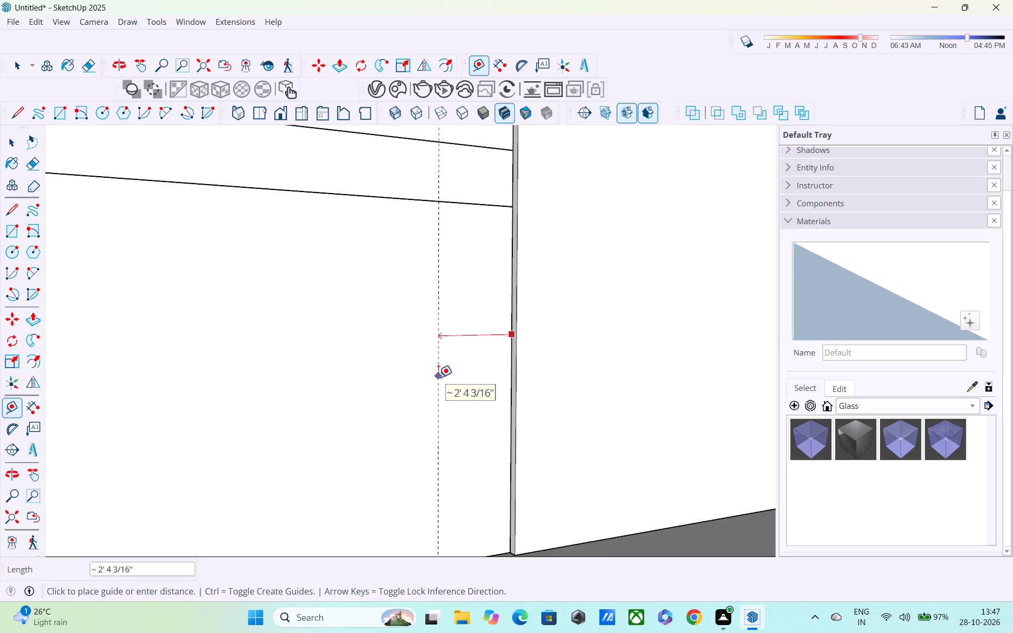
{"action": "type", "text": "2'"}
{"action": "key", "text": "Return"}
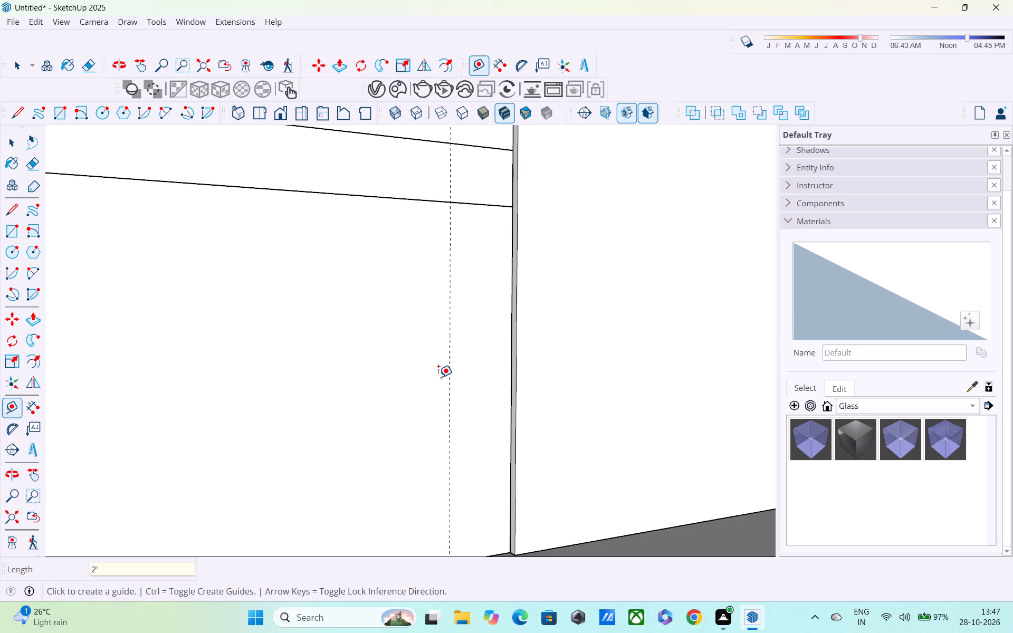
{"action": "type", "text": "3'"}
{"action": "key", "text": "Return"}
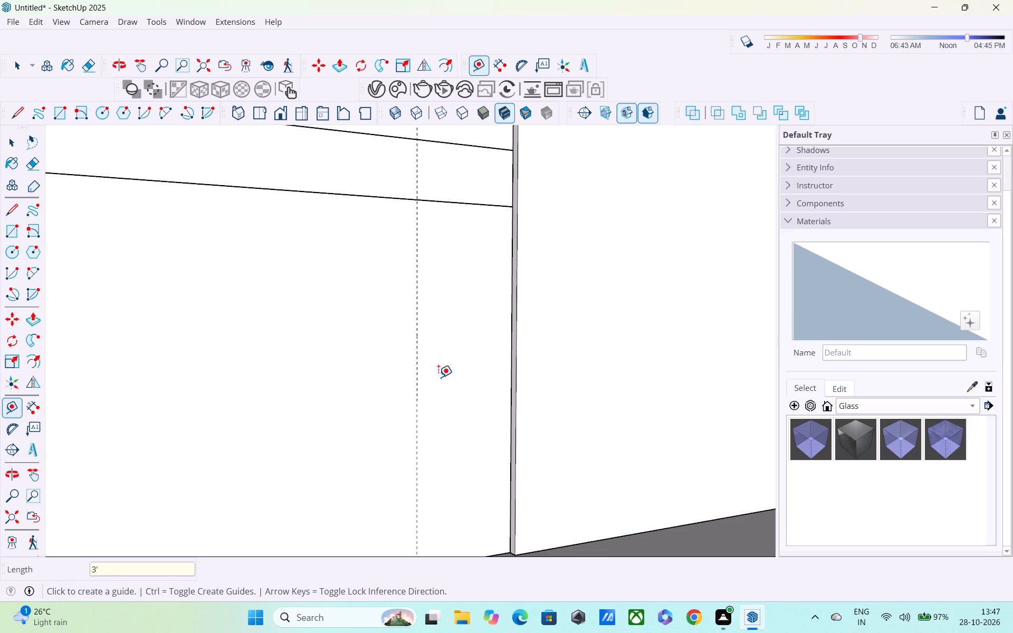
Add two more vertical guides away from the thin panel, one 8' beyond the first guide and another 2' beyond that.
{"action": "left_click", "coordinate": [416, 351]}
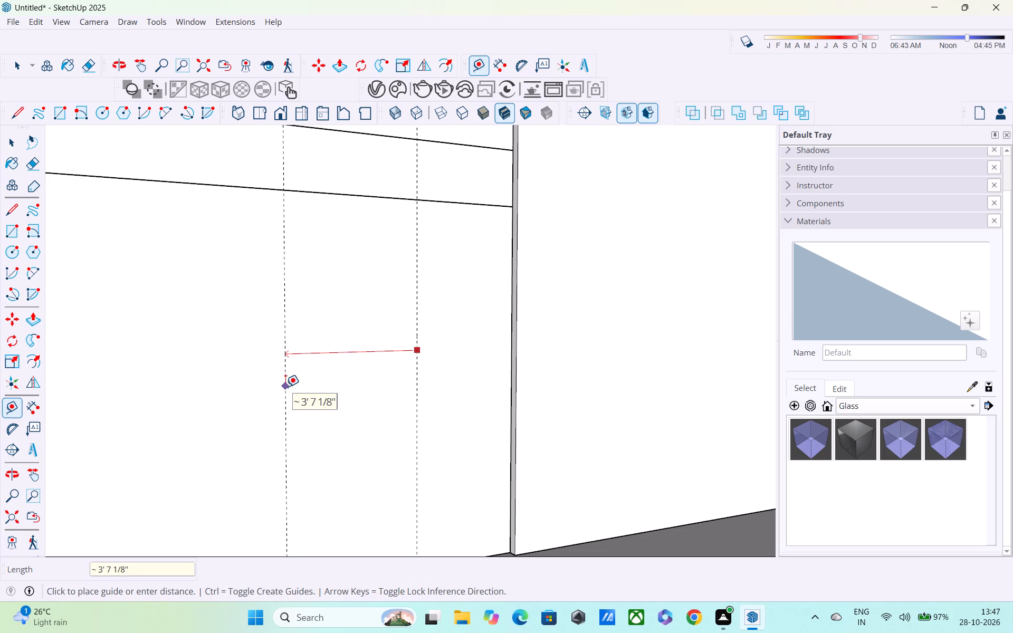
{"action": "type", "text": "8'"}
{"action": "key", "text": "Return"}
{"action": "scroll", "coordinate": [285, 347], "scroll_direction": "down", "scroll_amount": 5}
{"action": "middle_click_drag", "start_coordinate": [289, 346], "coordinate": [175, 366]}
{"action": "scroll", "coordinate": [174, 365], "scroll_direction": "up", "scroll_amount": 1}
{"action": "scroll", "coordinate": [165, 355], "scroll_direction": "down", "scroll_amount": 7}
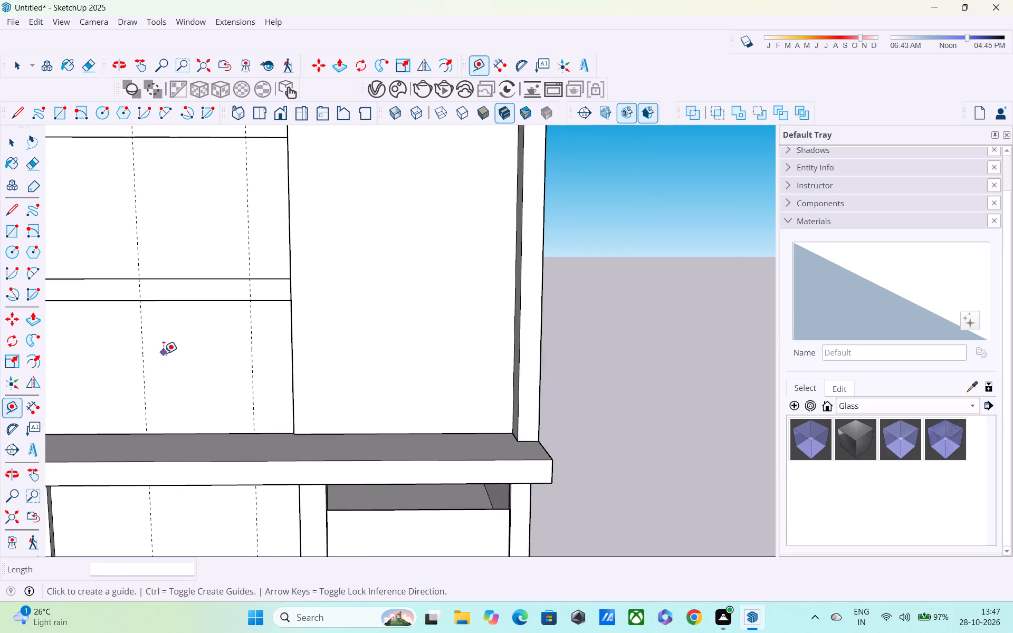
{"action": "scroll", "coordinate": [163, 351], "scroll_direction": "down", "scroll_amount": 2}
{"action": "middle_click_drag", "start_coordinate": [163, 360], "coordinate": [328, 351], "text": "shift"}
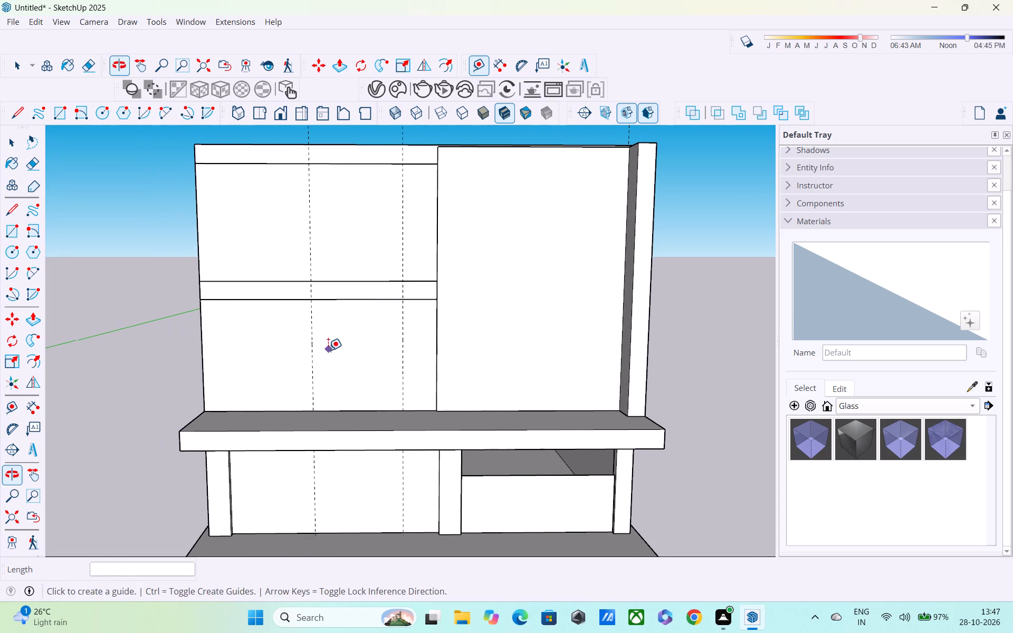
{"action": "left_click", "coordinate": [310, 335]}
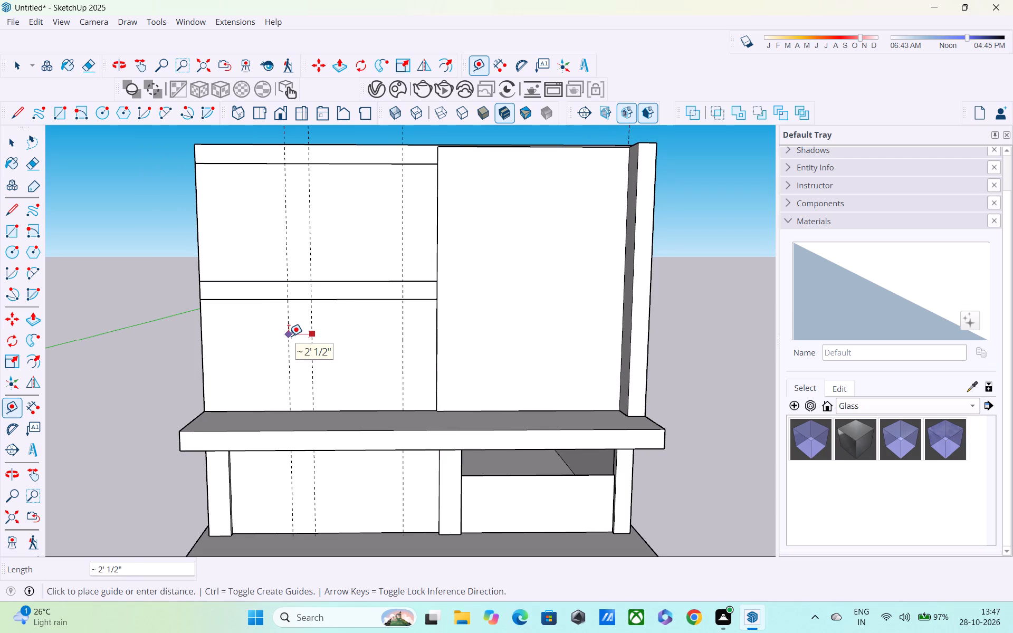
{"action": "type", "text": "2'"}
{"action": "key", "text": "Return"}
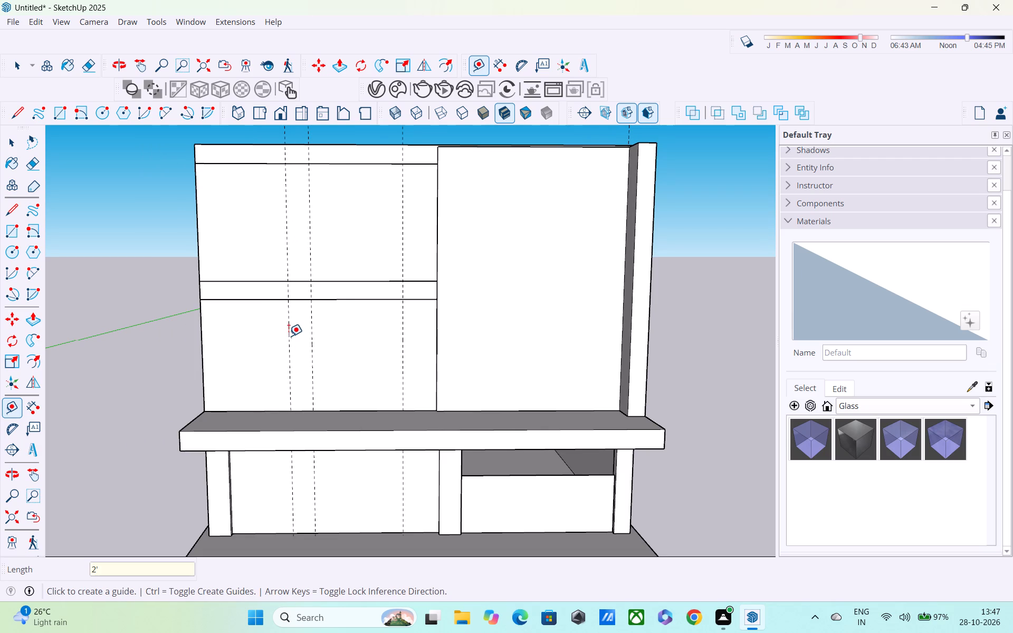
Measure the distance from the outermost new guide to the front wall's far corner.
{"action": "scroll", "coordinate": [289, 336], "scroll_direction": "down", "scroll_amount": 1}
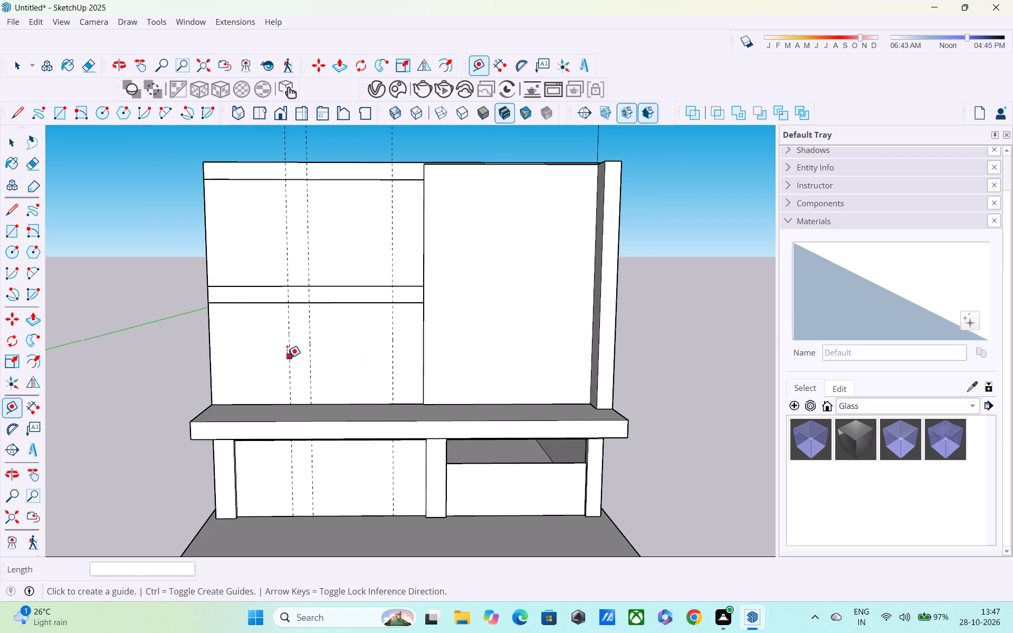
{"action": "left_click", "coordinate": [287, 358]}
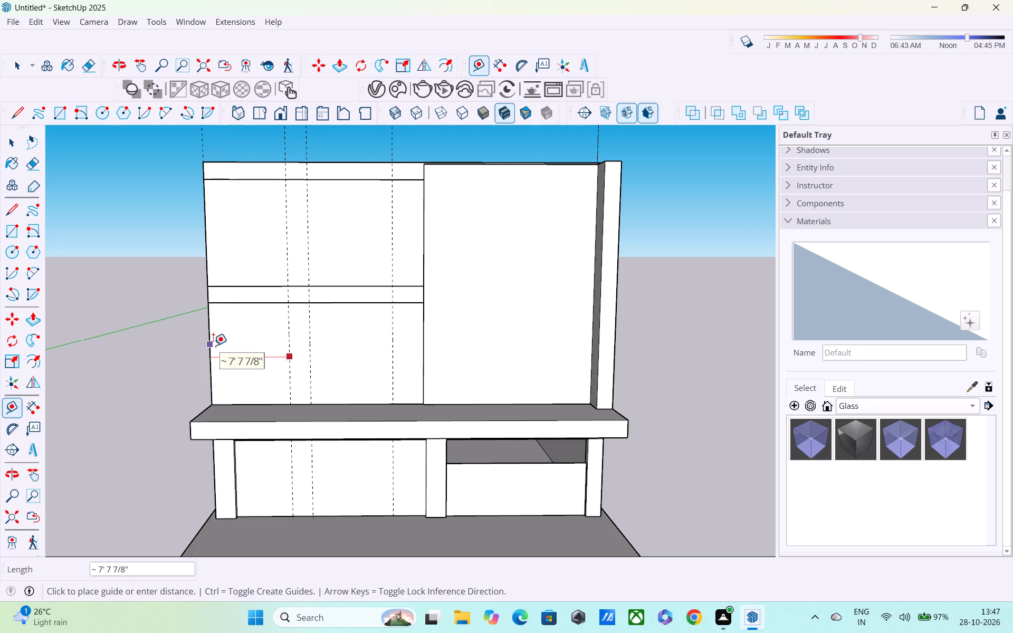
{"action": "scroll", "coordinate": [213, 346], "scroll_direction": "down", "scroll_amount": 2}
{"action": "middle_click_drag", "start_coordinate": [213, 346], "coordinate": [300, 345], "text": "shift"}
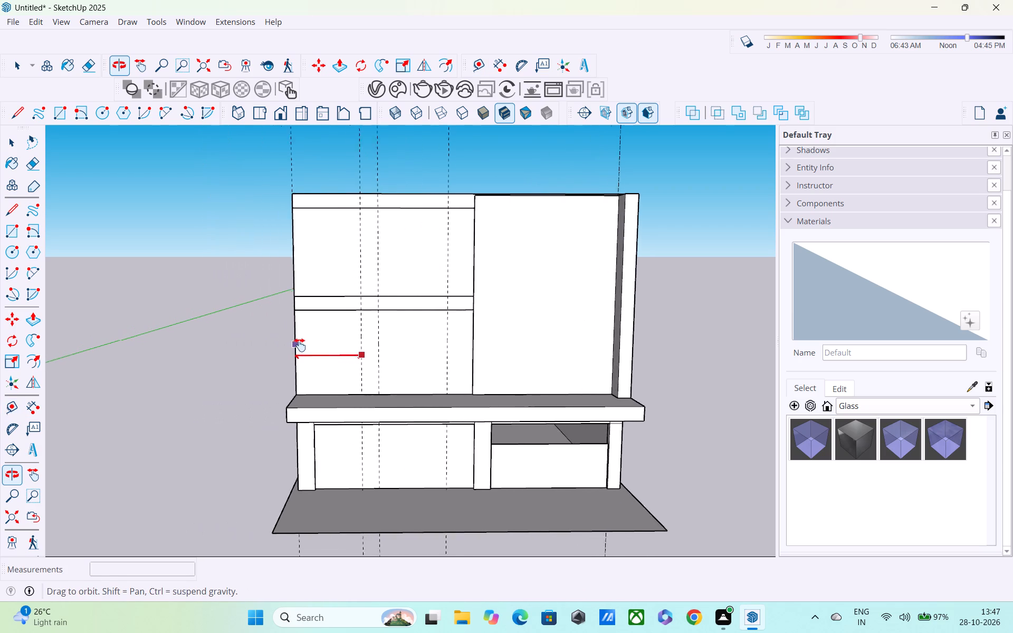
{"action": "middle_click_drag", "start_coordinate": [300, 345], "coordinate": [303, 344], "text": "shift"}
{"action": "key", "text": "space"}
Inside the middle-storey wall object, draw an 8' by 10' rectangle between the first two guides, spanning the wall's full height.
{"action": "middle_click_drag", "start_coordinate": [308, 369], "coordinate": [317, 420]}
{"action": "scroll", "coordinate": [317, 417], "scroll_direction": "down", "scroll_amount": 4}
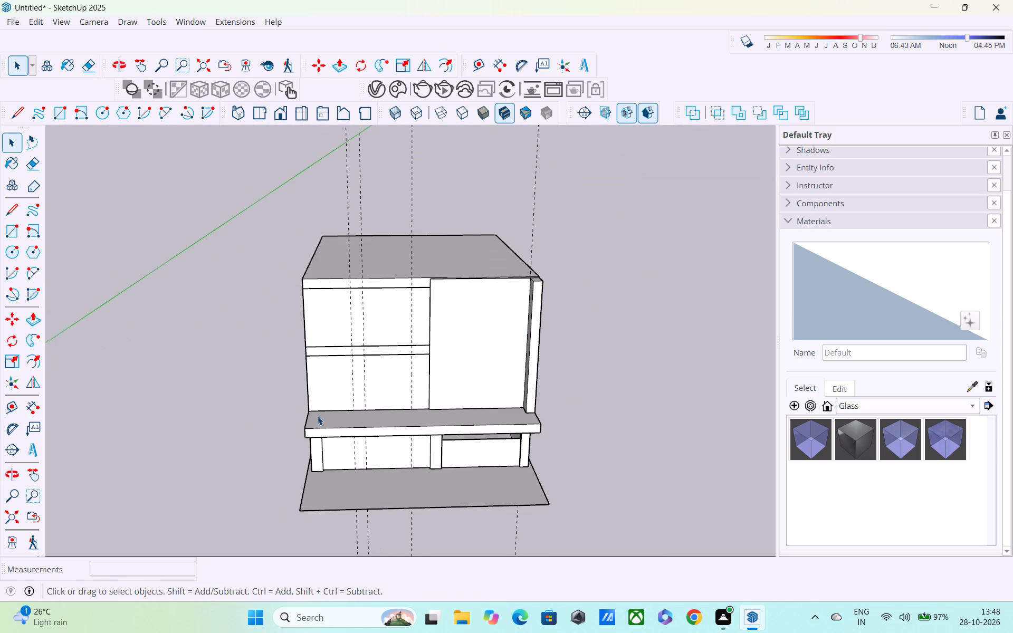
{"action": "middle_click_drag", "start_coordinate": [346, 415], "coordinate": [346, 330]}
{"action": "scroll", "coordinate": [346, 329], "scroll_direction": "up", "scroll_amount": 5}
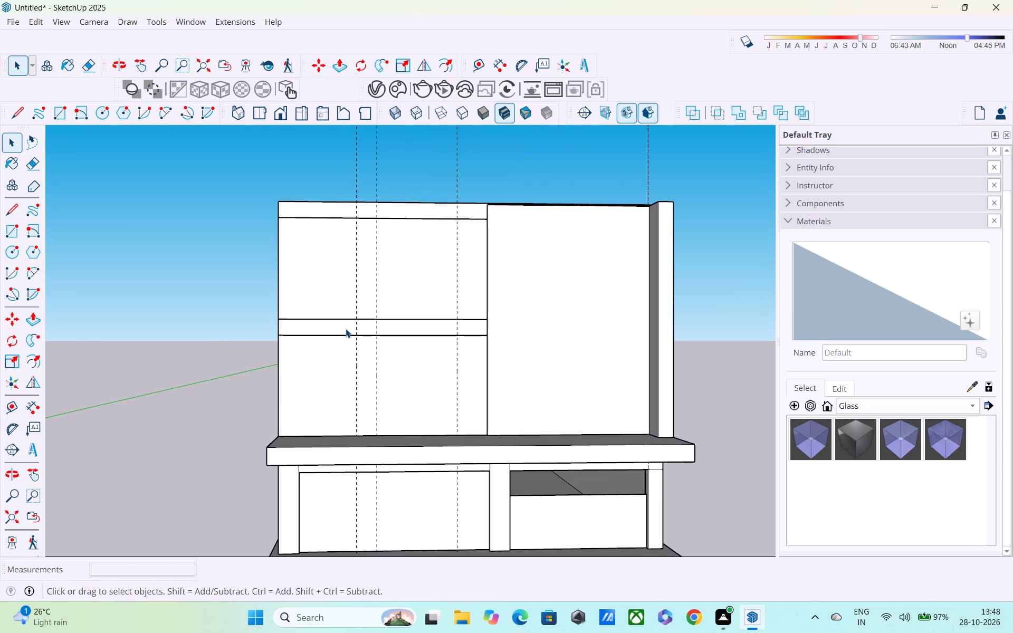
{"action": "double_click", "coordinate": [424, 384]}
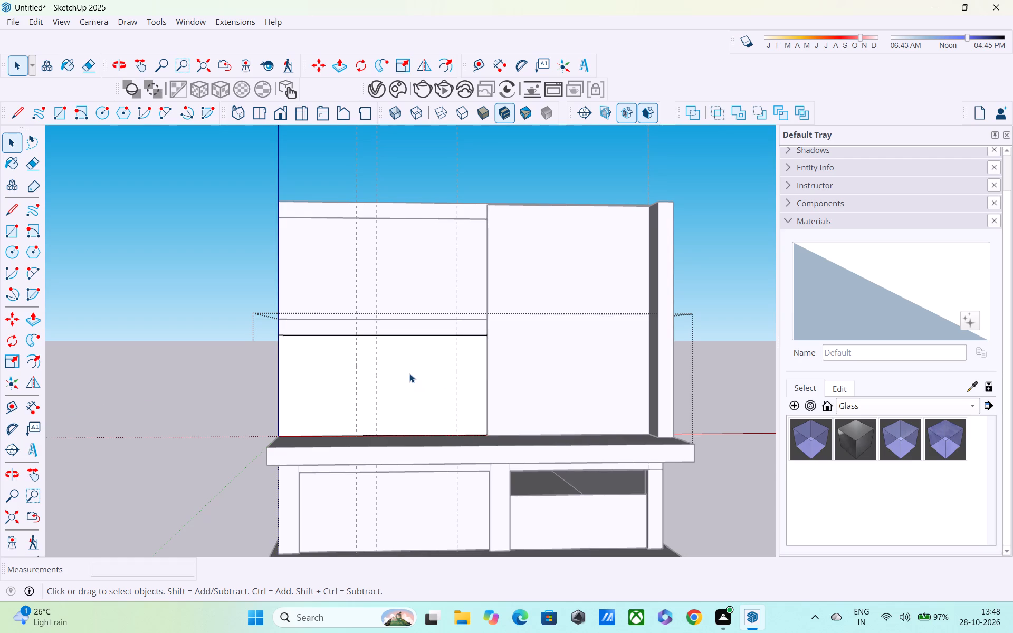
{"action": "key", "text": "r"}
{"action": "scroll", "coordinate": [409, 373], "scroll_direction": "up", "scroll_amount": 4}
{"action": "left_click", "coordinate": [362, 321]}
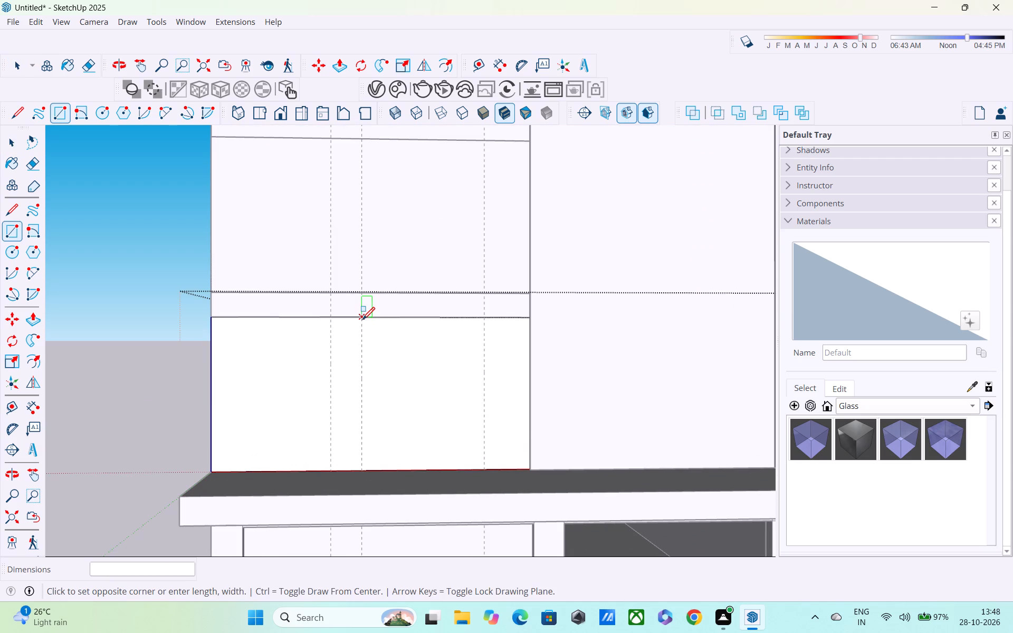
{"action": "scroll", "coordinate": [480, 469], "scroll_direction": "up", "scroll_amount": 3}
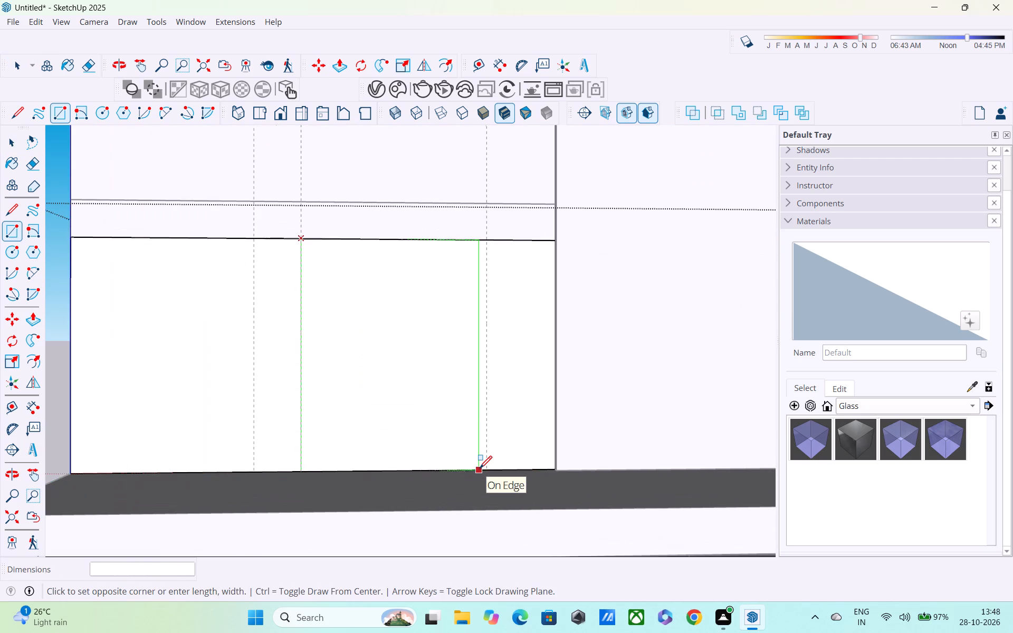
{"action": "scroll", "coordinate": [480, 469], "scroll_direction": "up", "scroll_amount": 5}
{"action": "left_click", "coordinate": [489, 472]}
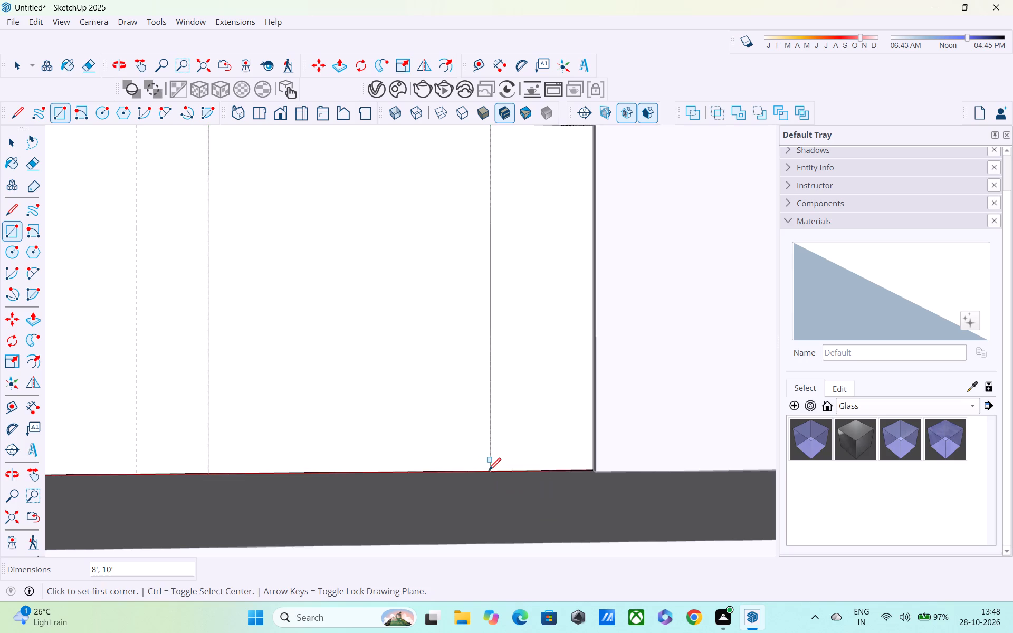
Draw a full-height 2' by 10' rectangle between the outer guides and a 3' by 10' rectangle beside the thin panel.
{"action": "scroll", "coordinate": [489, 472], "scroll_direction": "down", "scroll_amount": 7}
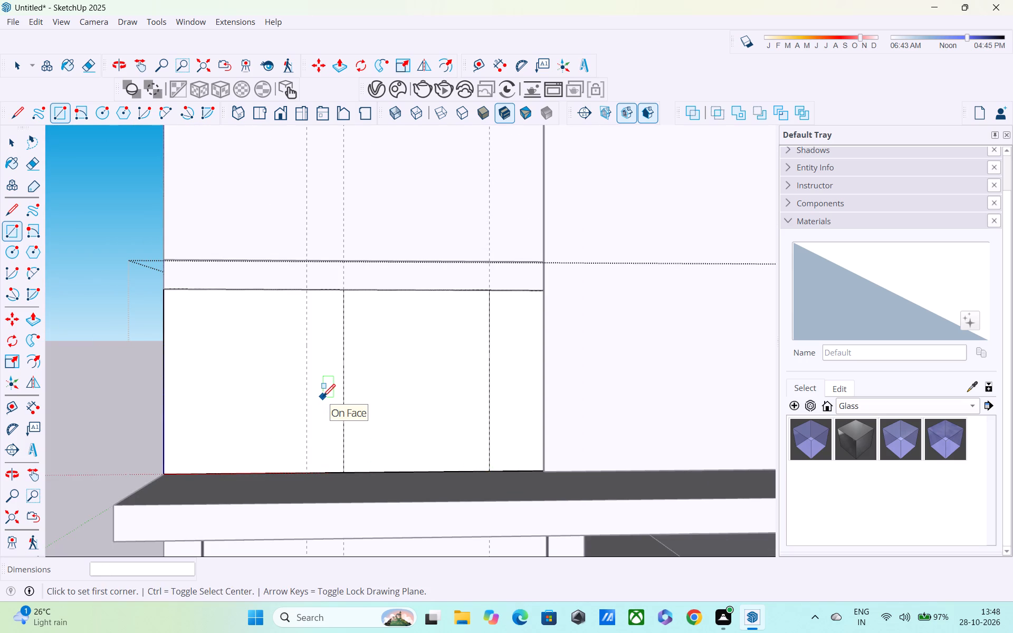
{"action": "left_click", "coordinate": [308, 287]}
{"action": "left_click", "coordinate": [343, 470]}
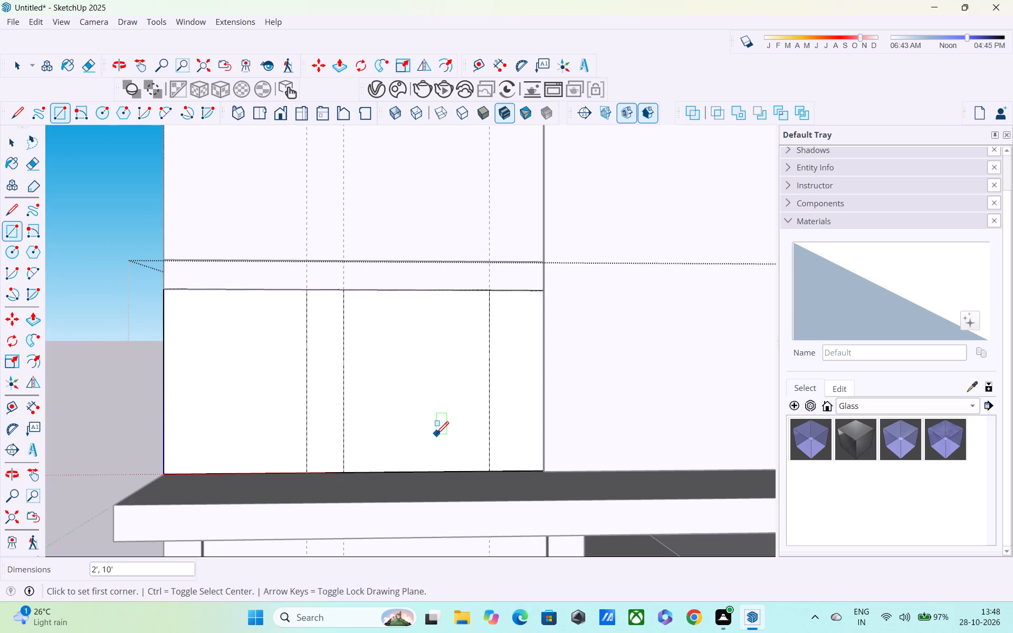
{"action": "middle_click_drag", "start_coordinate": [256, 444], "coordinate": [118, 457], "text": "shift"}
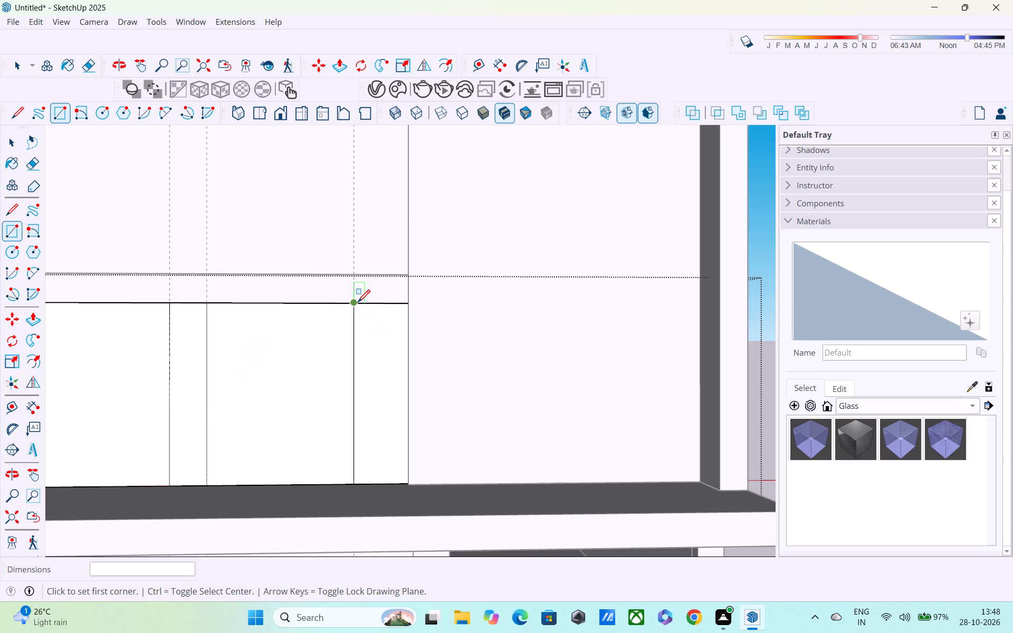
{"action": "left_click", "coordinate": [358, 303]}
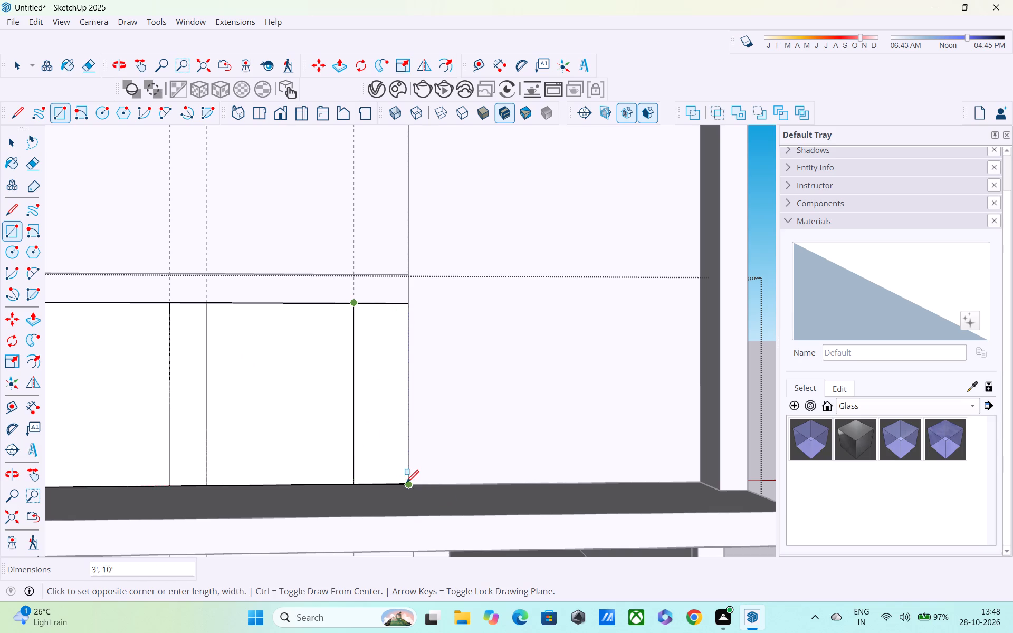
{"action": "left_click", "coordinate": [407, 484]}
{"action": "scroll", "coordinate": [393, 462], "scroll_direction": "down", "scroll_amount": 6}
{"action": "key", "text": "space"}
Exit the middle-storey wall object and delete all the vertical guides extending above the building.
{"action": "scroll", "coordinate": [296, 448], "scroll_direction": "up", "scroll_amount": 11}
{"action": "scroll", "coordinate": [288, 436], "scroll_direction": "down", "scroll_amount": 16}
{"action": "scroll", "coordinate": [283, 445], "scroll_direction": "down", "scroll_amount": 6}
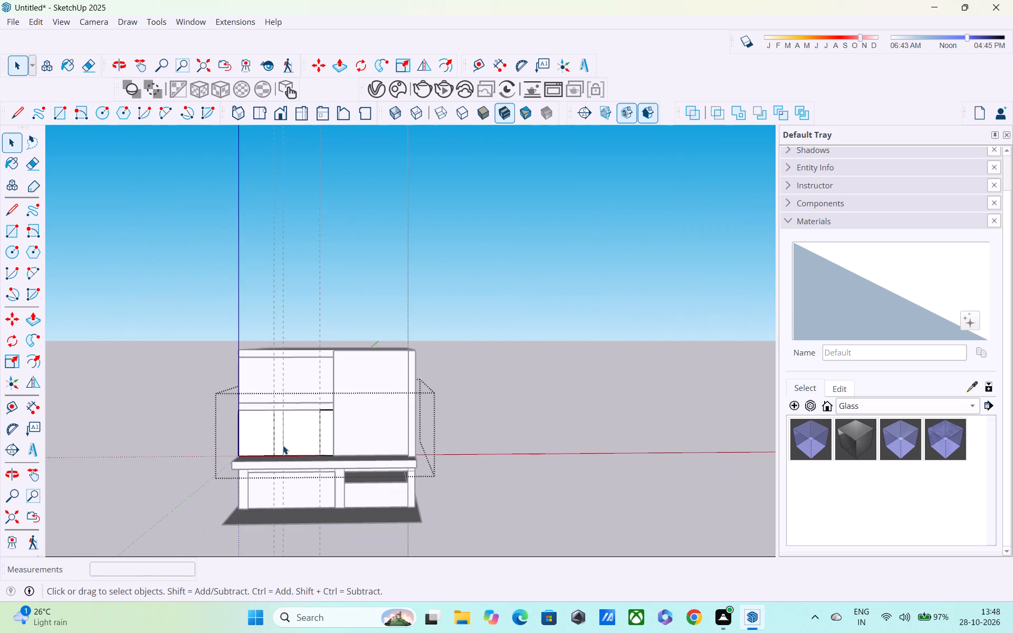
{"action": "middle_click_drag", "start_coordinate": [282, 444], "coordinate": [291, 569], "text": "shift"}
{"action": "scroll", "coordinate": [291, 568], "scroll_direction": "up", "scroll_amount": 1}
{"action": "left_click_drag", "start_coordinate": [488, 306], "coordinate": [255, 375]}
{"action": "double_click", "coordinate": [259, 367]}
{"action": "left_click_drag", "start_coordinate": [523, 257], "coordinate": [213, 378]}
{"action": "scroll", "coordinate": [213, 378], "scroll_direction": "down", "scroll_amount": 2}
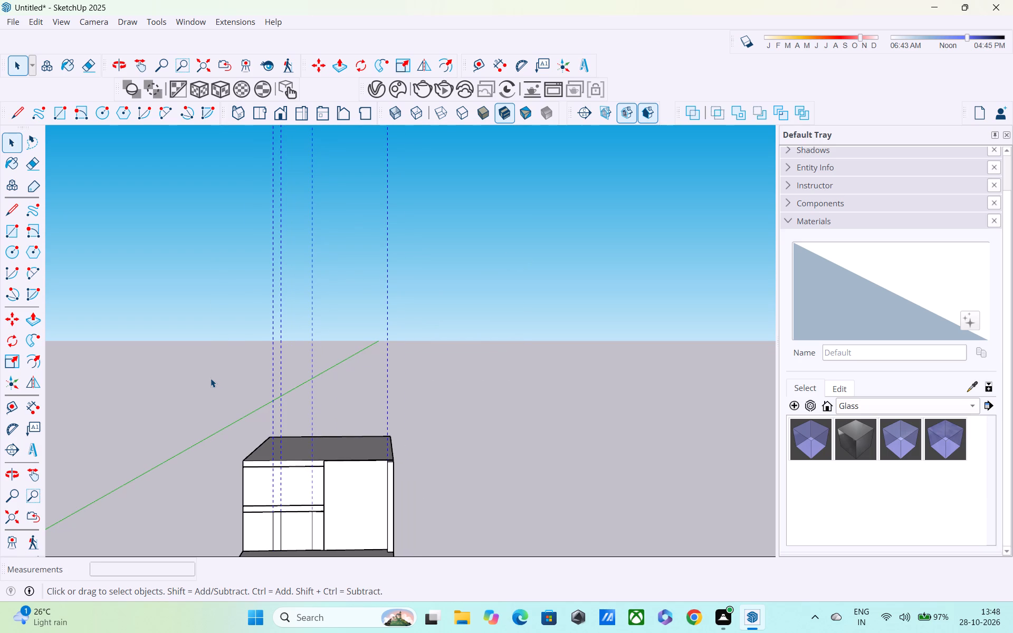
{"action": "key", "text": "Delete"}
{"action": "scroll", "coordinate": [220, 368], "scroll_direction": "down", "scroll_amount": 3}
{"action": "middle_click_drag", "start_coordinate": [225, 465], "coordinate": [224, 414]}
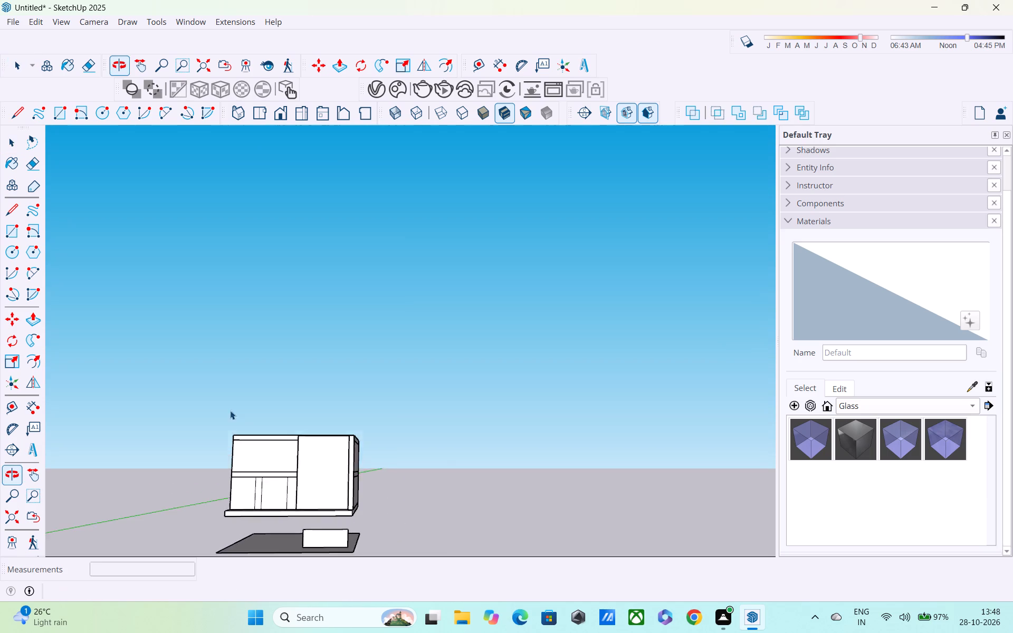
{"action": "scroll", "coordinate": [271, 481], "scroll_direction": "up", "scroll_amount": 13}
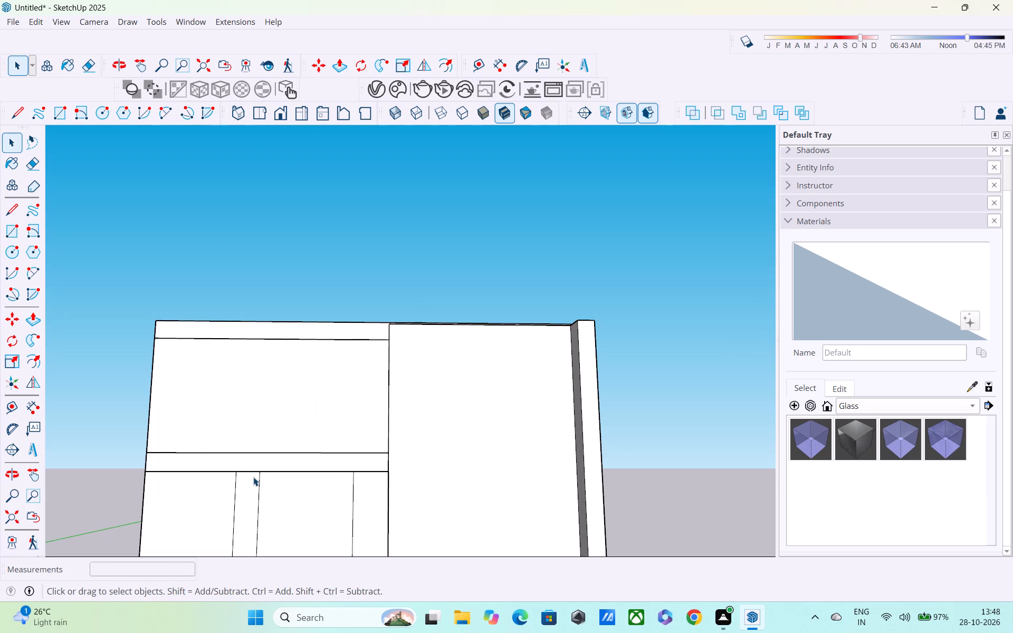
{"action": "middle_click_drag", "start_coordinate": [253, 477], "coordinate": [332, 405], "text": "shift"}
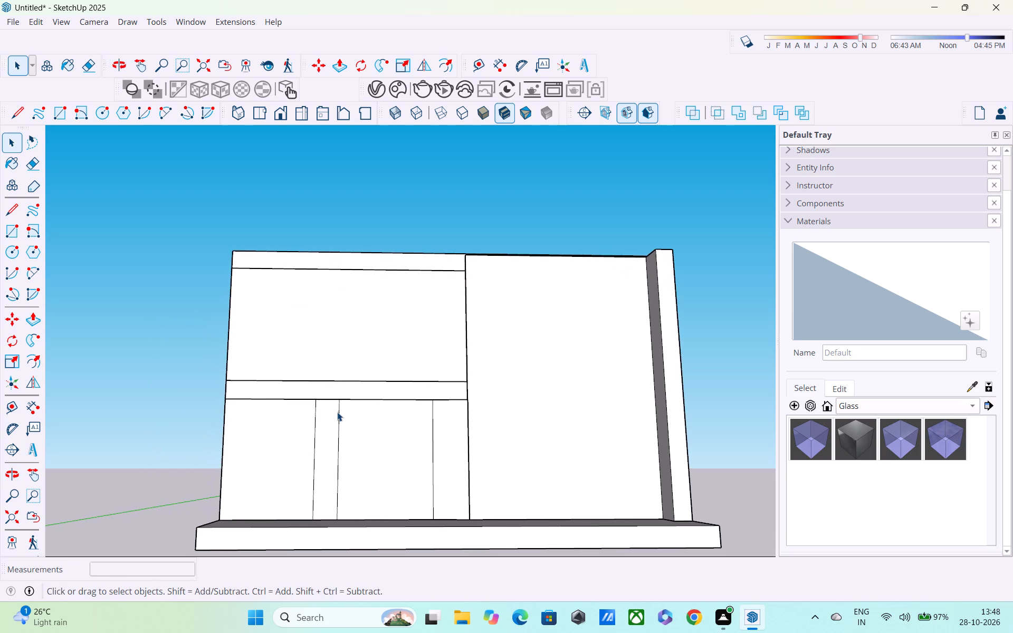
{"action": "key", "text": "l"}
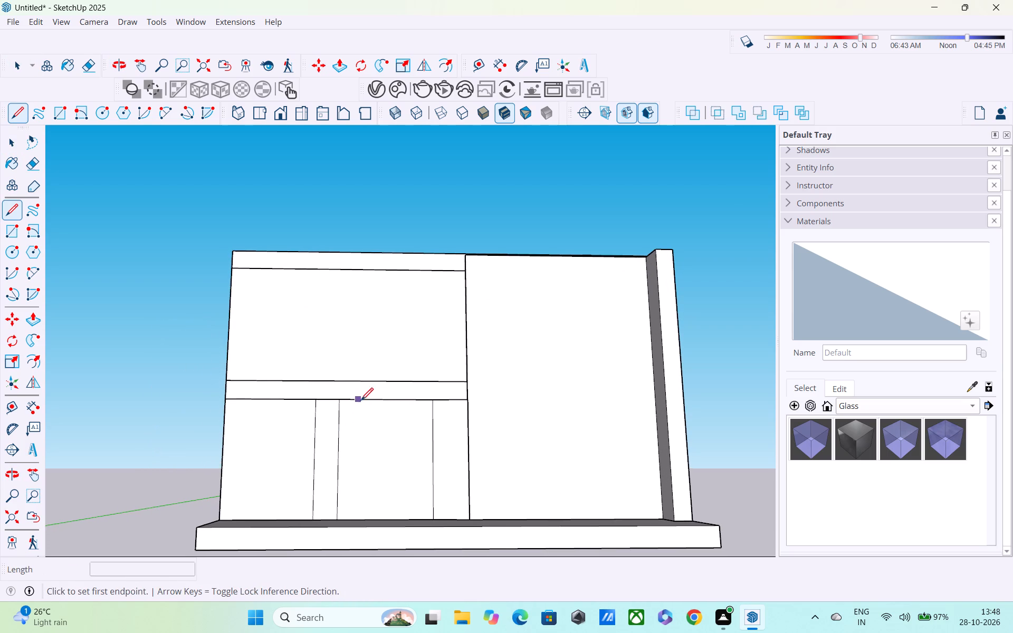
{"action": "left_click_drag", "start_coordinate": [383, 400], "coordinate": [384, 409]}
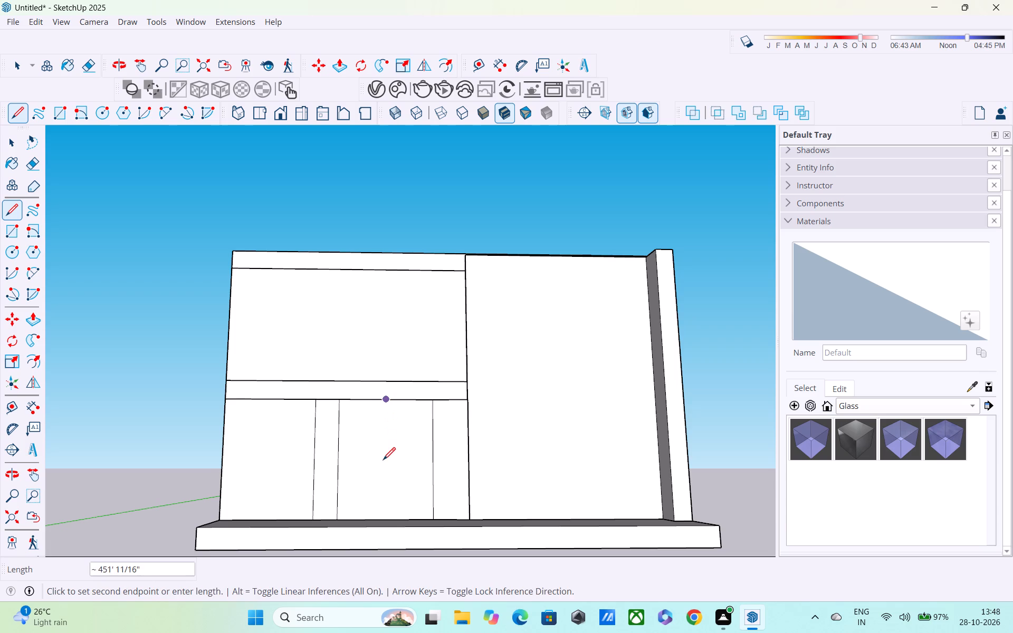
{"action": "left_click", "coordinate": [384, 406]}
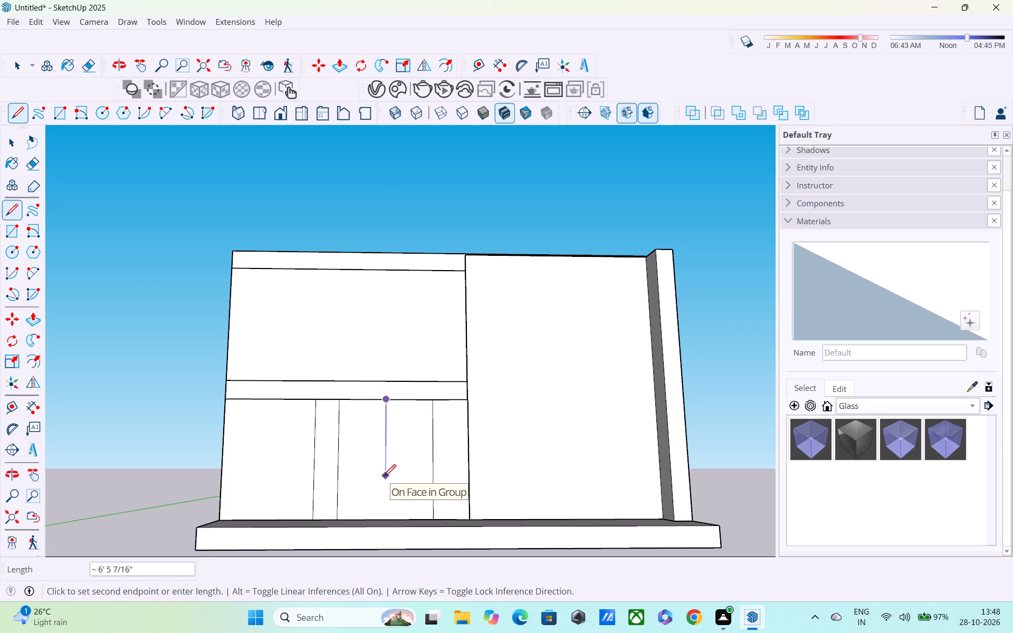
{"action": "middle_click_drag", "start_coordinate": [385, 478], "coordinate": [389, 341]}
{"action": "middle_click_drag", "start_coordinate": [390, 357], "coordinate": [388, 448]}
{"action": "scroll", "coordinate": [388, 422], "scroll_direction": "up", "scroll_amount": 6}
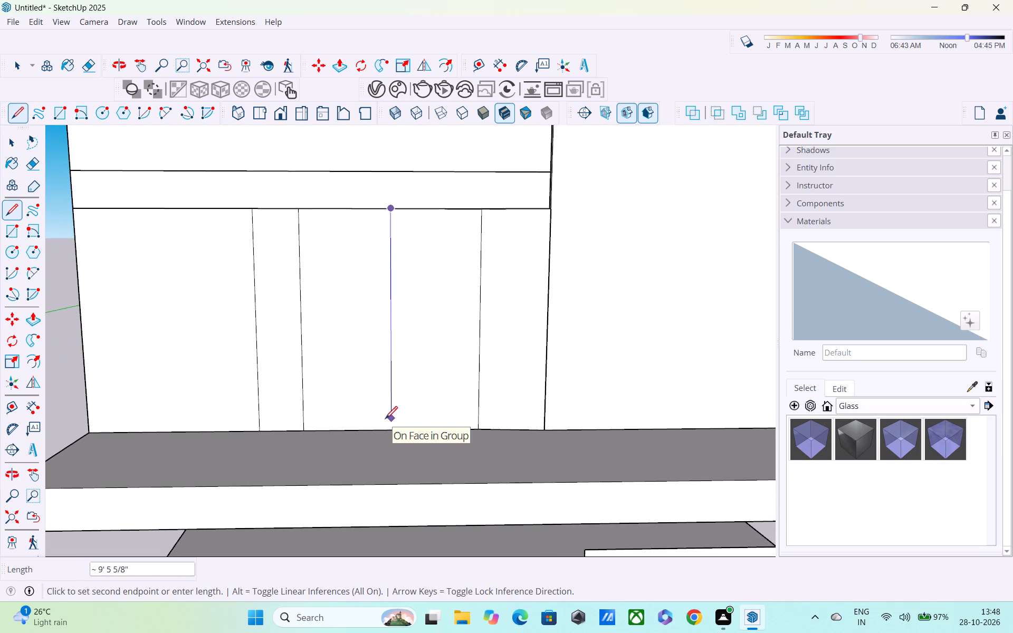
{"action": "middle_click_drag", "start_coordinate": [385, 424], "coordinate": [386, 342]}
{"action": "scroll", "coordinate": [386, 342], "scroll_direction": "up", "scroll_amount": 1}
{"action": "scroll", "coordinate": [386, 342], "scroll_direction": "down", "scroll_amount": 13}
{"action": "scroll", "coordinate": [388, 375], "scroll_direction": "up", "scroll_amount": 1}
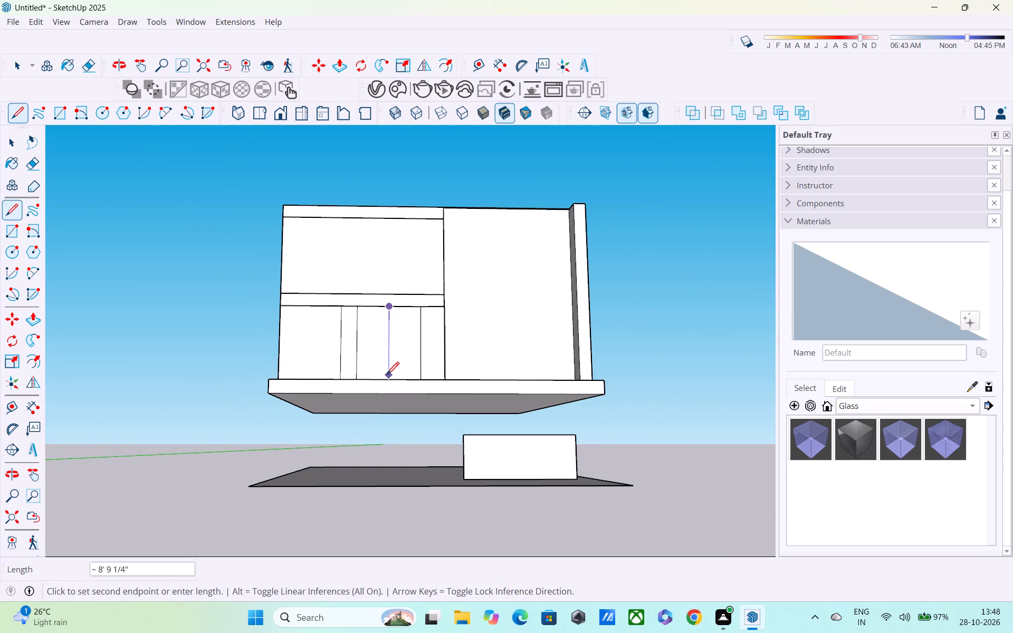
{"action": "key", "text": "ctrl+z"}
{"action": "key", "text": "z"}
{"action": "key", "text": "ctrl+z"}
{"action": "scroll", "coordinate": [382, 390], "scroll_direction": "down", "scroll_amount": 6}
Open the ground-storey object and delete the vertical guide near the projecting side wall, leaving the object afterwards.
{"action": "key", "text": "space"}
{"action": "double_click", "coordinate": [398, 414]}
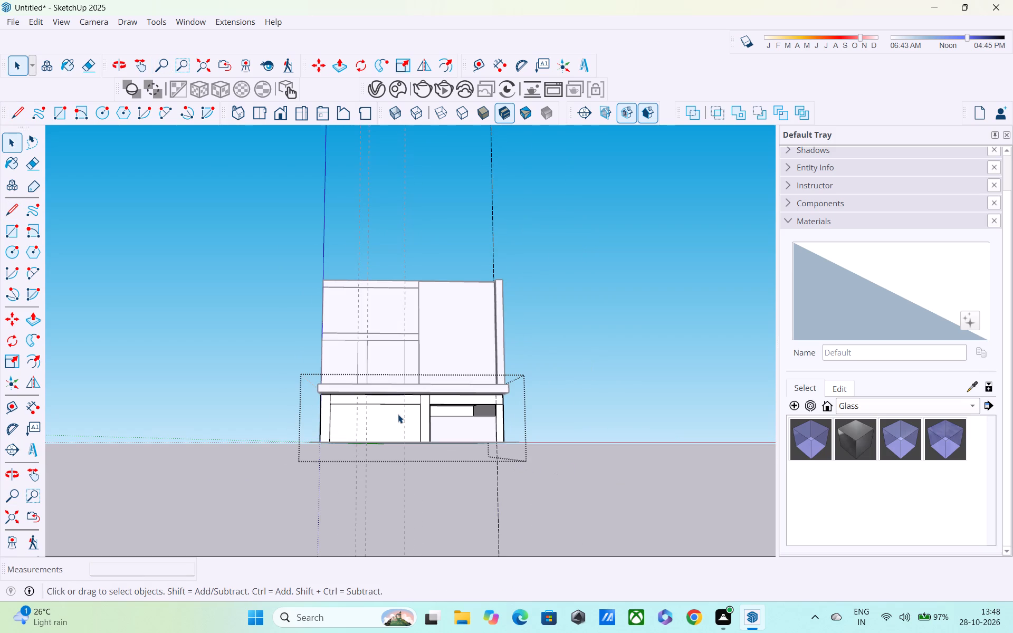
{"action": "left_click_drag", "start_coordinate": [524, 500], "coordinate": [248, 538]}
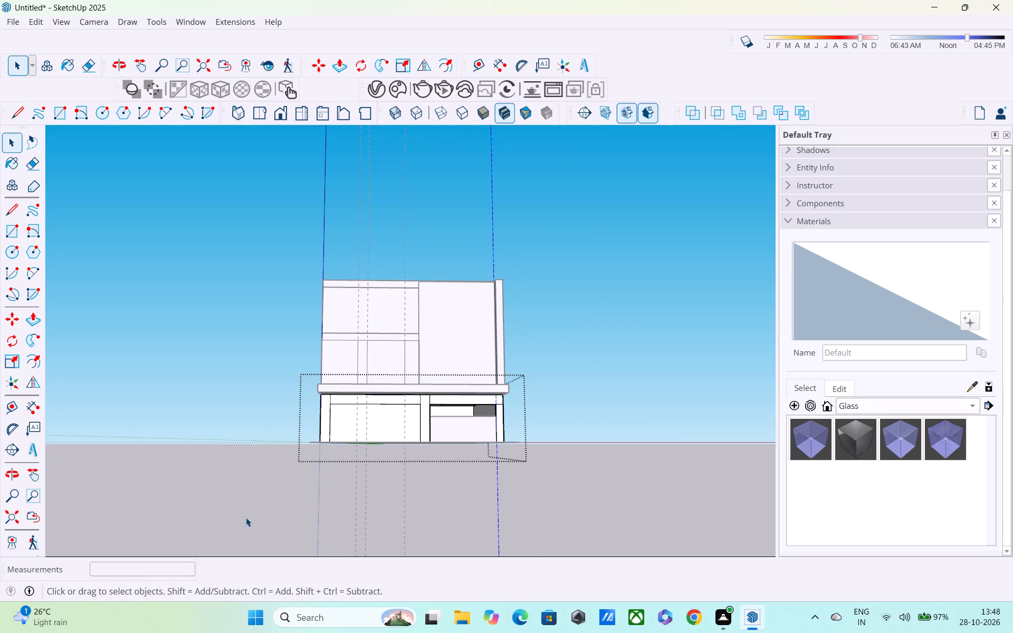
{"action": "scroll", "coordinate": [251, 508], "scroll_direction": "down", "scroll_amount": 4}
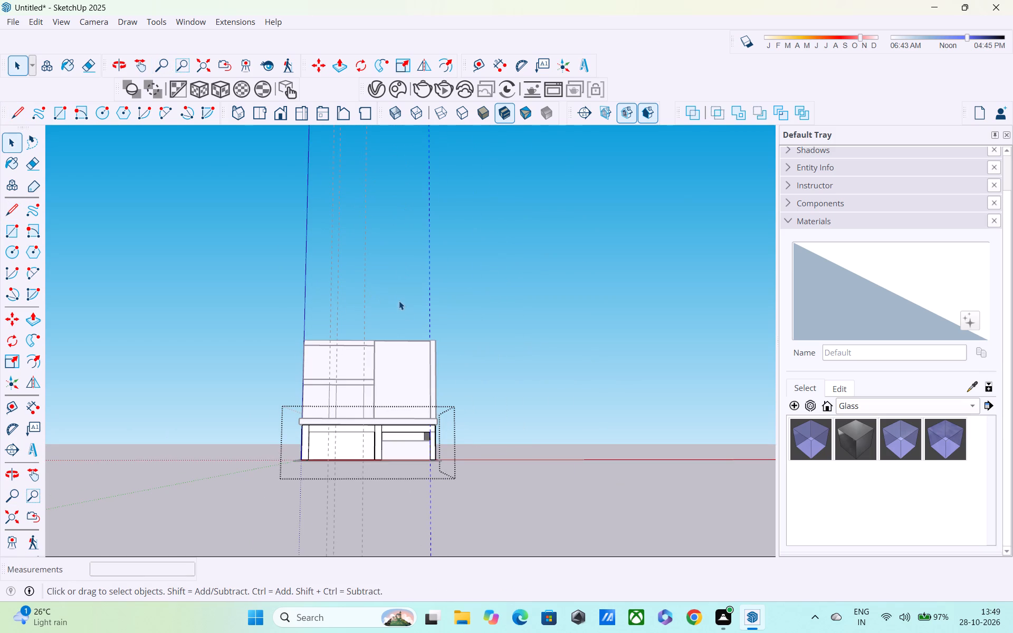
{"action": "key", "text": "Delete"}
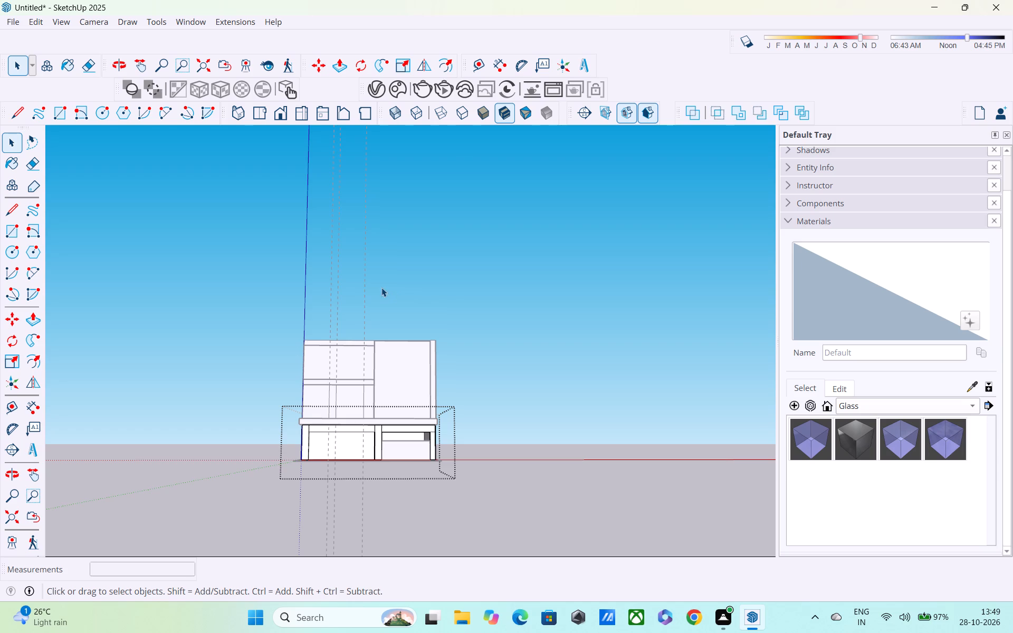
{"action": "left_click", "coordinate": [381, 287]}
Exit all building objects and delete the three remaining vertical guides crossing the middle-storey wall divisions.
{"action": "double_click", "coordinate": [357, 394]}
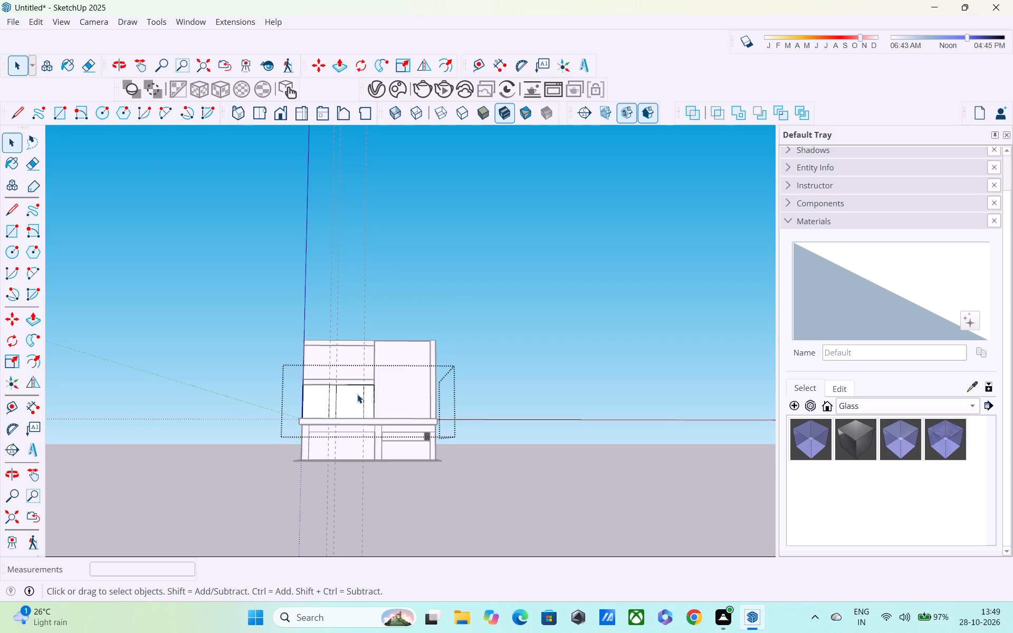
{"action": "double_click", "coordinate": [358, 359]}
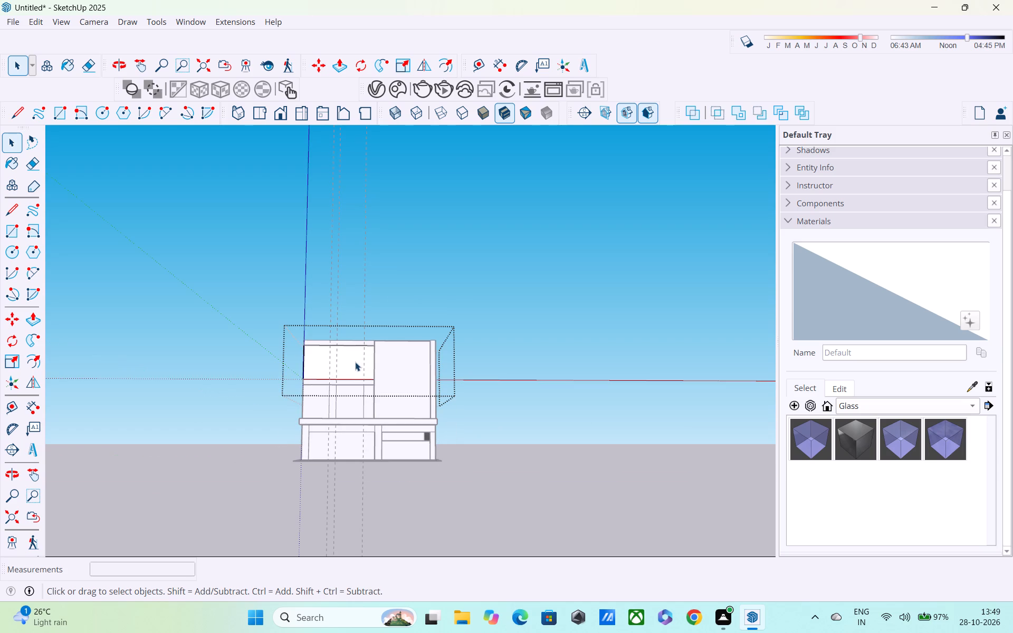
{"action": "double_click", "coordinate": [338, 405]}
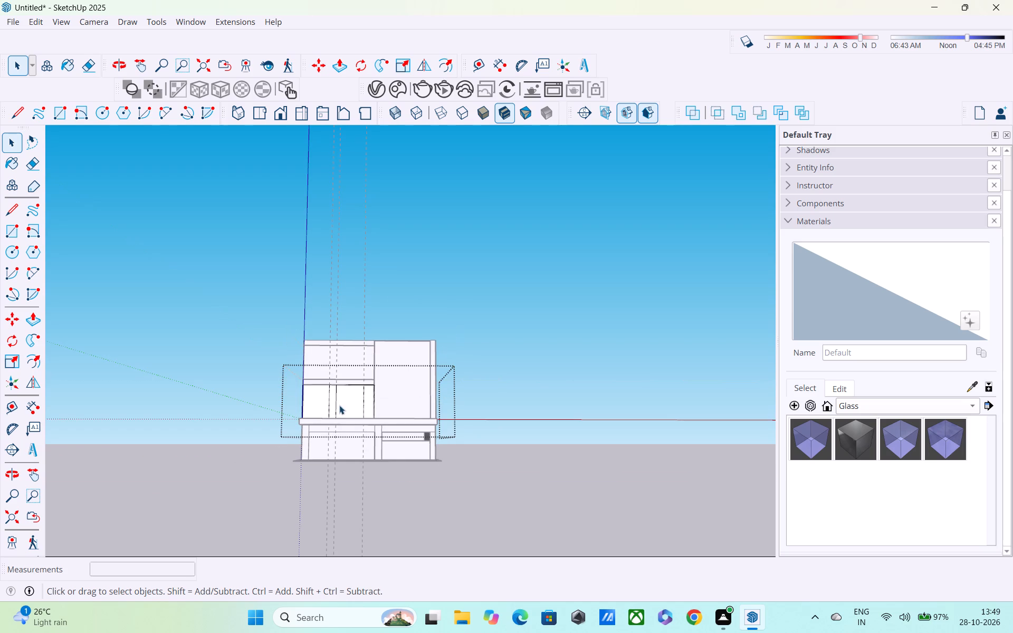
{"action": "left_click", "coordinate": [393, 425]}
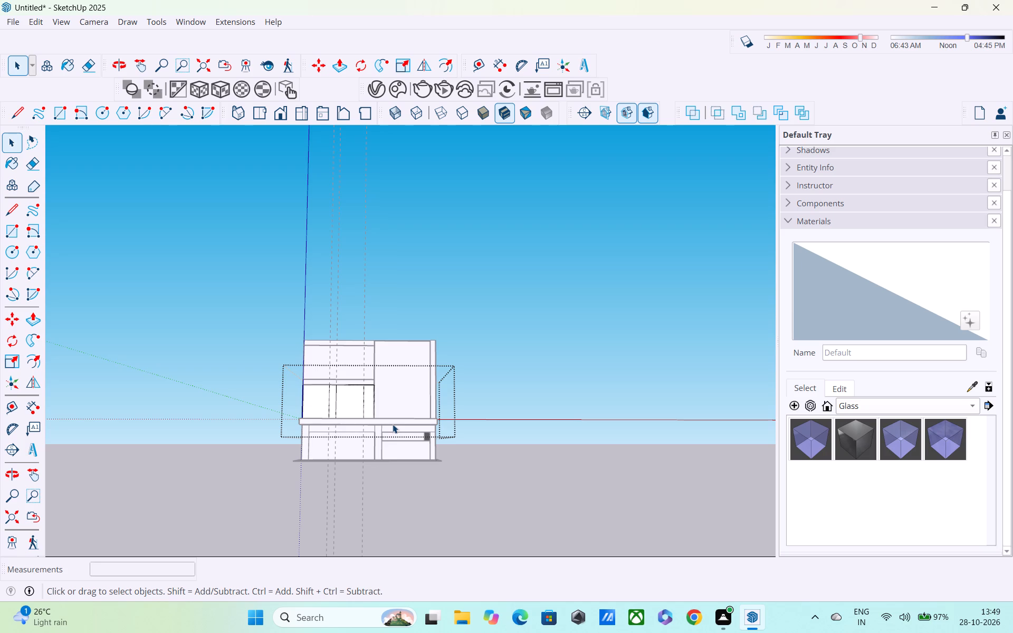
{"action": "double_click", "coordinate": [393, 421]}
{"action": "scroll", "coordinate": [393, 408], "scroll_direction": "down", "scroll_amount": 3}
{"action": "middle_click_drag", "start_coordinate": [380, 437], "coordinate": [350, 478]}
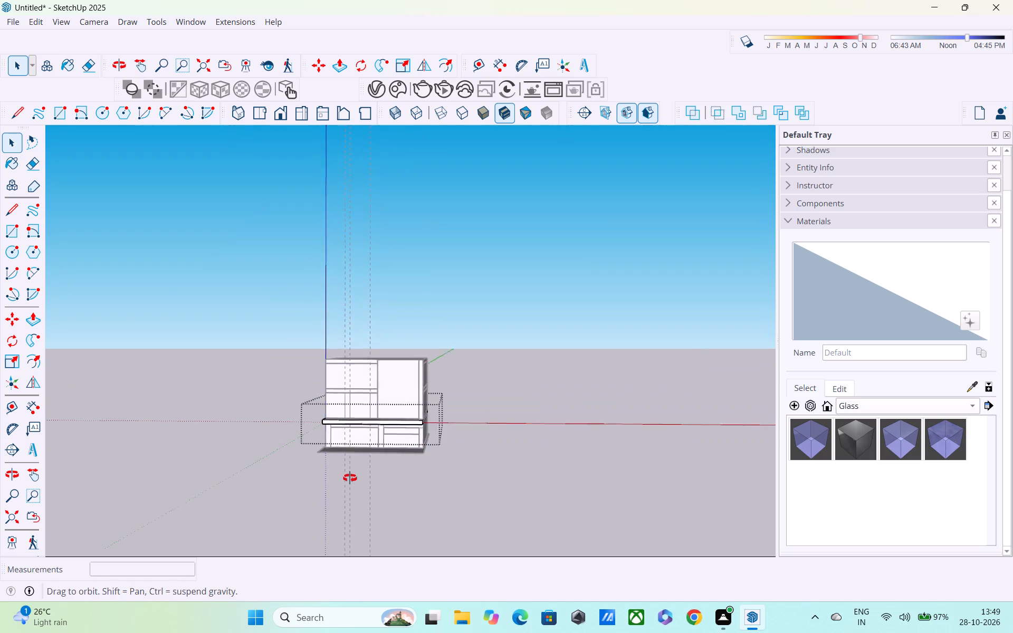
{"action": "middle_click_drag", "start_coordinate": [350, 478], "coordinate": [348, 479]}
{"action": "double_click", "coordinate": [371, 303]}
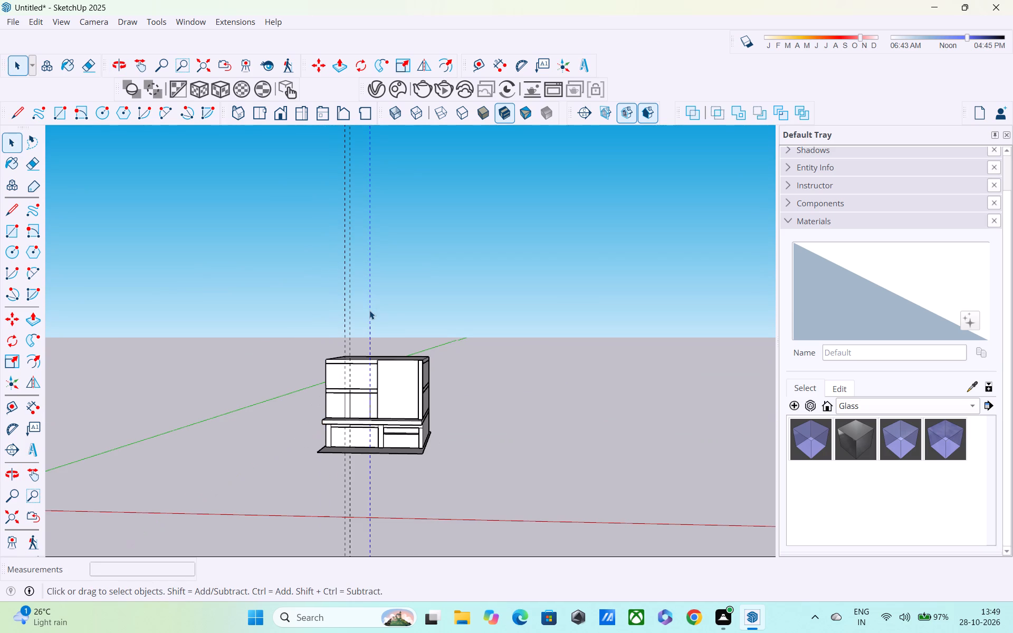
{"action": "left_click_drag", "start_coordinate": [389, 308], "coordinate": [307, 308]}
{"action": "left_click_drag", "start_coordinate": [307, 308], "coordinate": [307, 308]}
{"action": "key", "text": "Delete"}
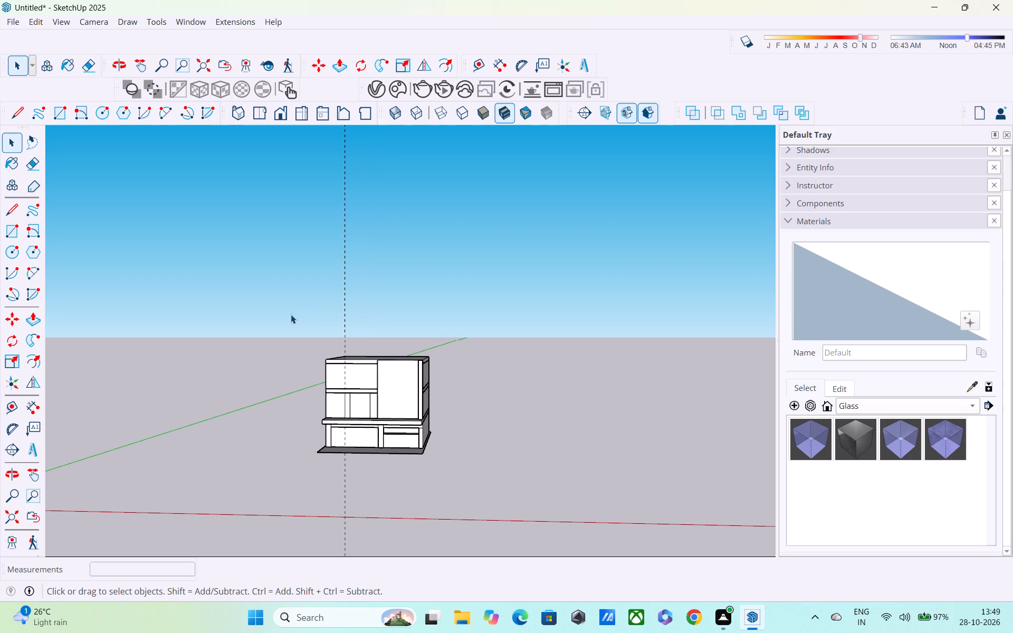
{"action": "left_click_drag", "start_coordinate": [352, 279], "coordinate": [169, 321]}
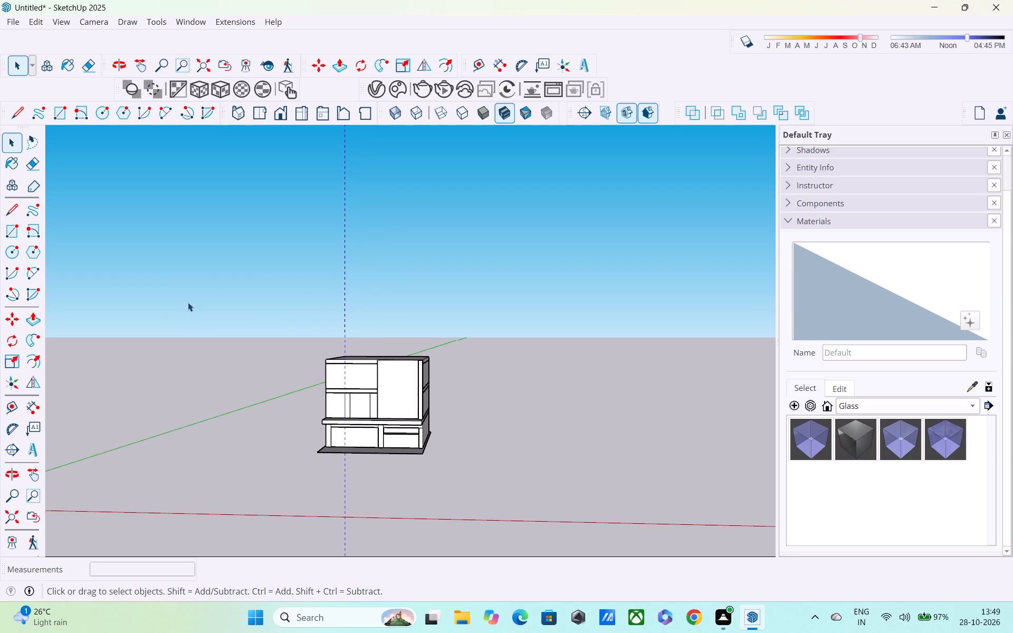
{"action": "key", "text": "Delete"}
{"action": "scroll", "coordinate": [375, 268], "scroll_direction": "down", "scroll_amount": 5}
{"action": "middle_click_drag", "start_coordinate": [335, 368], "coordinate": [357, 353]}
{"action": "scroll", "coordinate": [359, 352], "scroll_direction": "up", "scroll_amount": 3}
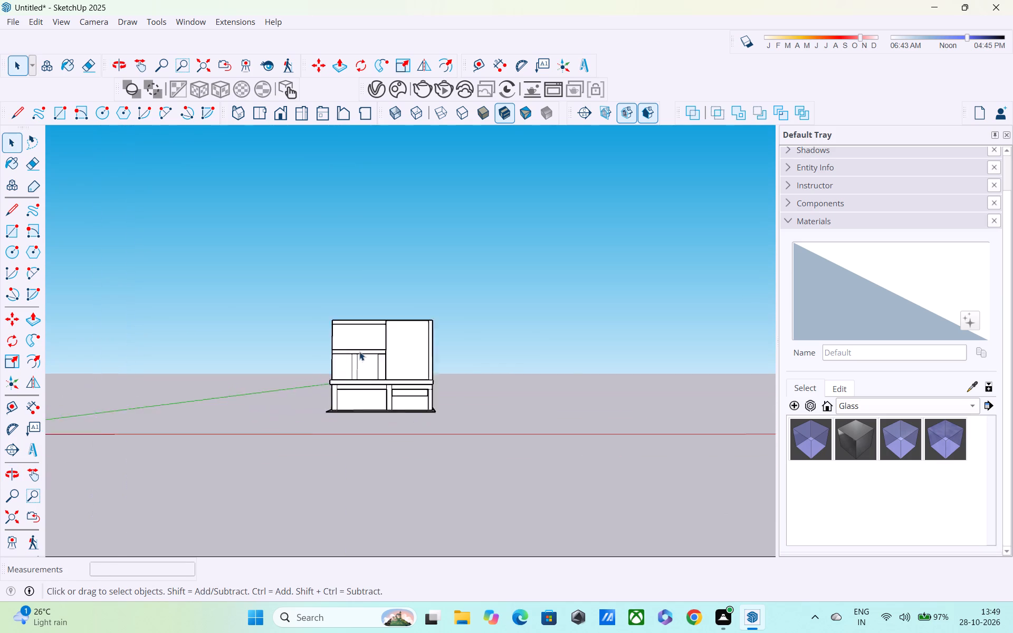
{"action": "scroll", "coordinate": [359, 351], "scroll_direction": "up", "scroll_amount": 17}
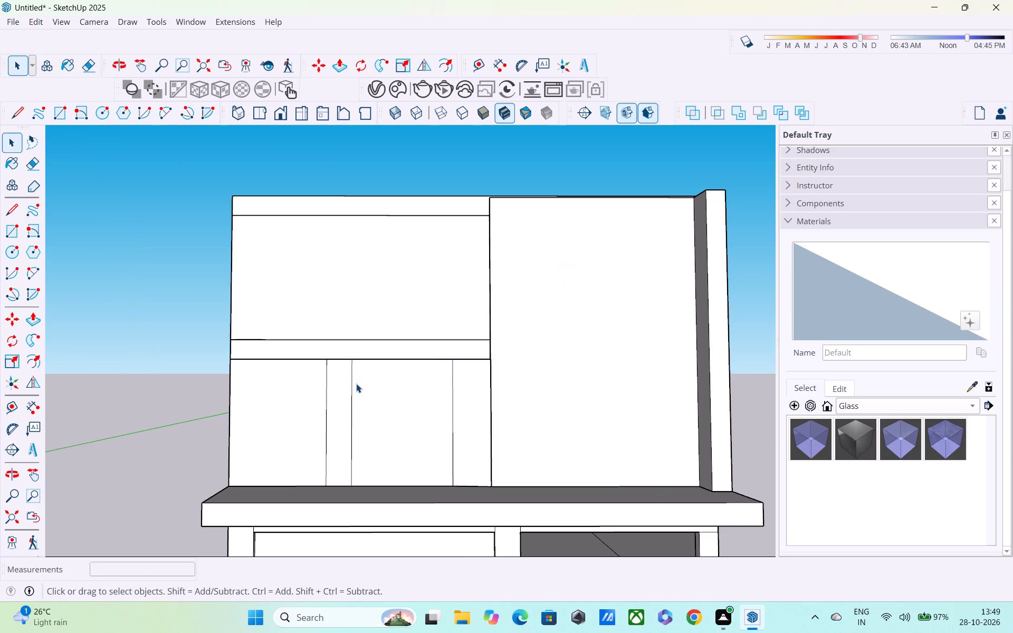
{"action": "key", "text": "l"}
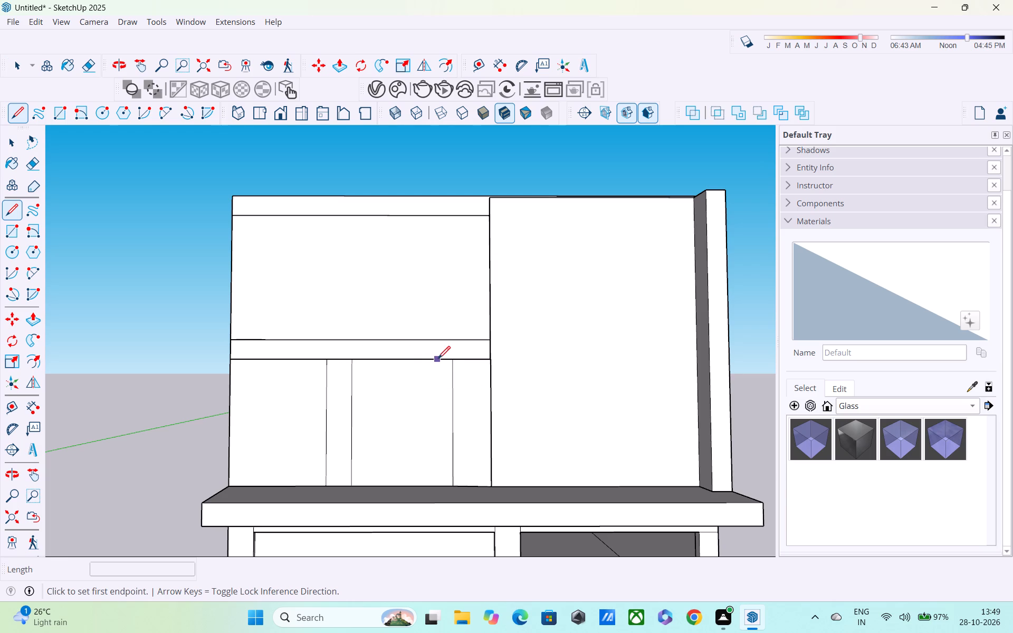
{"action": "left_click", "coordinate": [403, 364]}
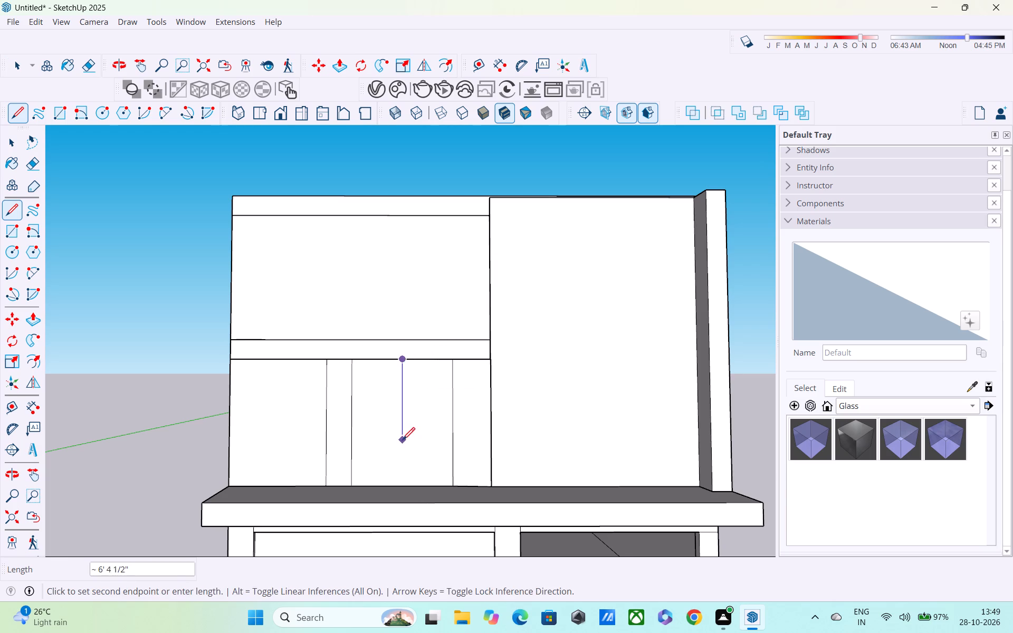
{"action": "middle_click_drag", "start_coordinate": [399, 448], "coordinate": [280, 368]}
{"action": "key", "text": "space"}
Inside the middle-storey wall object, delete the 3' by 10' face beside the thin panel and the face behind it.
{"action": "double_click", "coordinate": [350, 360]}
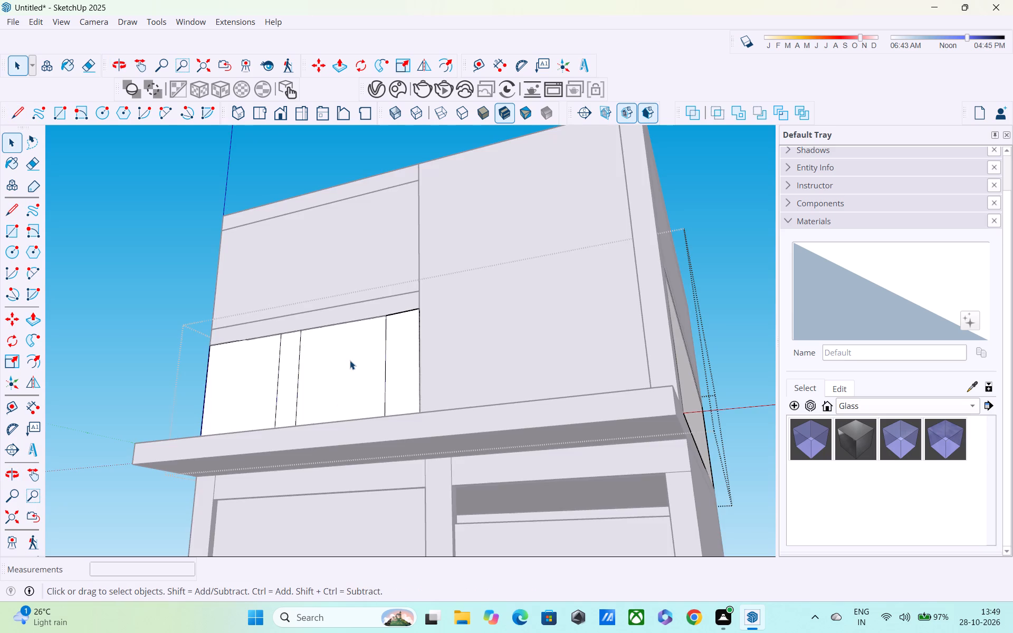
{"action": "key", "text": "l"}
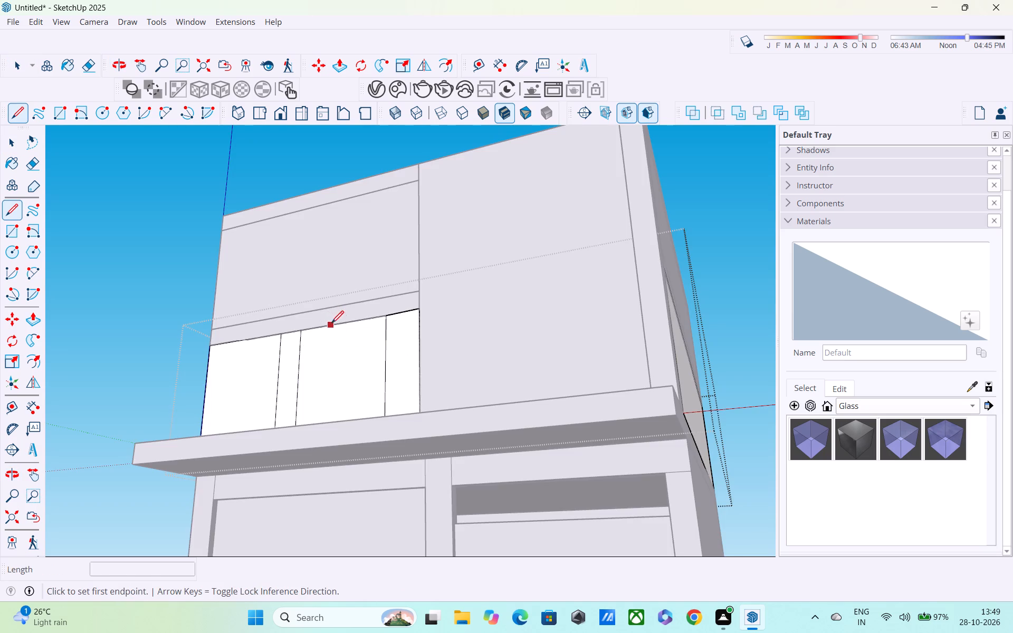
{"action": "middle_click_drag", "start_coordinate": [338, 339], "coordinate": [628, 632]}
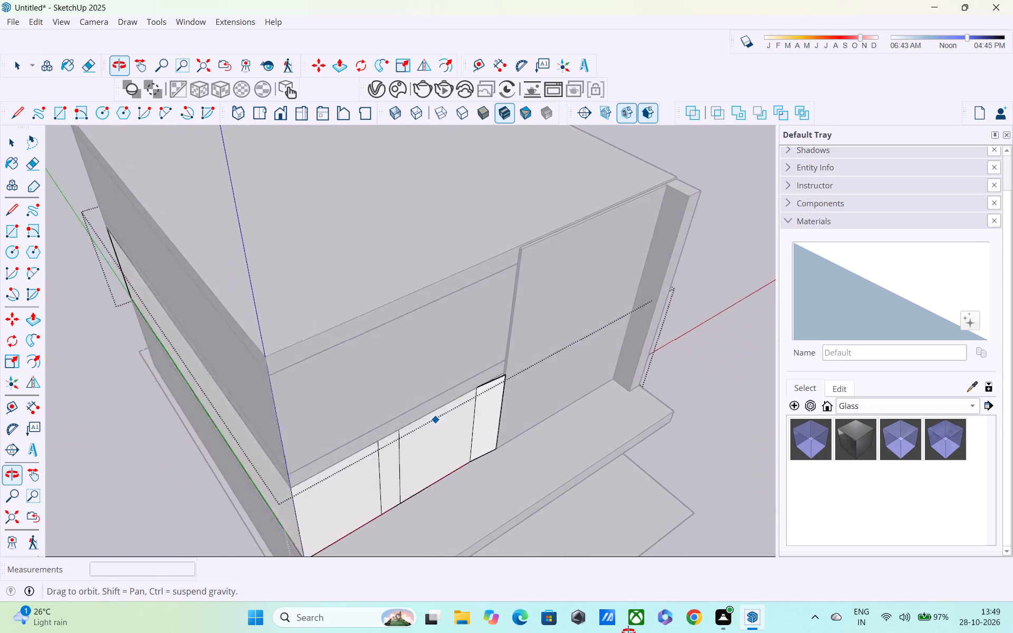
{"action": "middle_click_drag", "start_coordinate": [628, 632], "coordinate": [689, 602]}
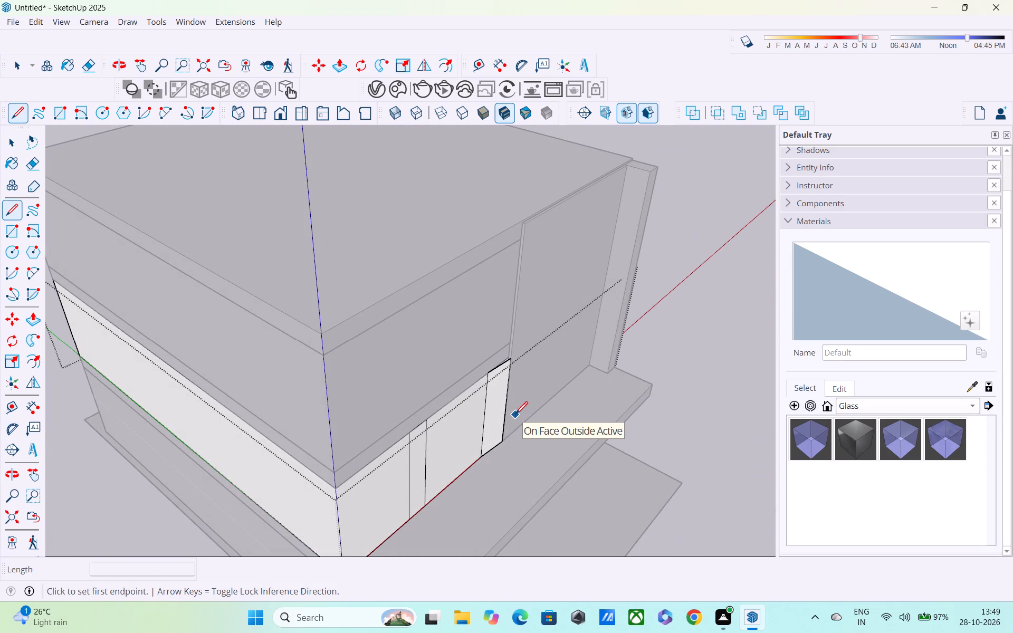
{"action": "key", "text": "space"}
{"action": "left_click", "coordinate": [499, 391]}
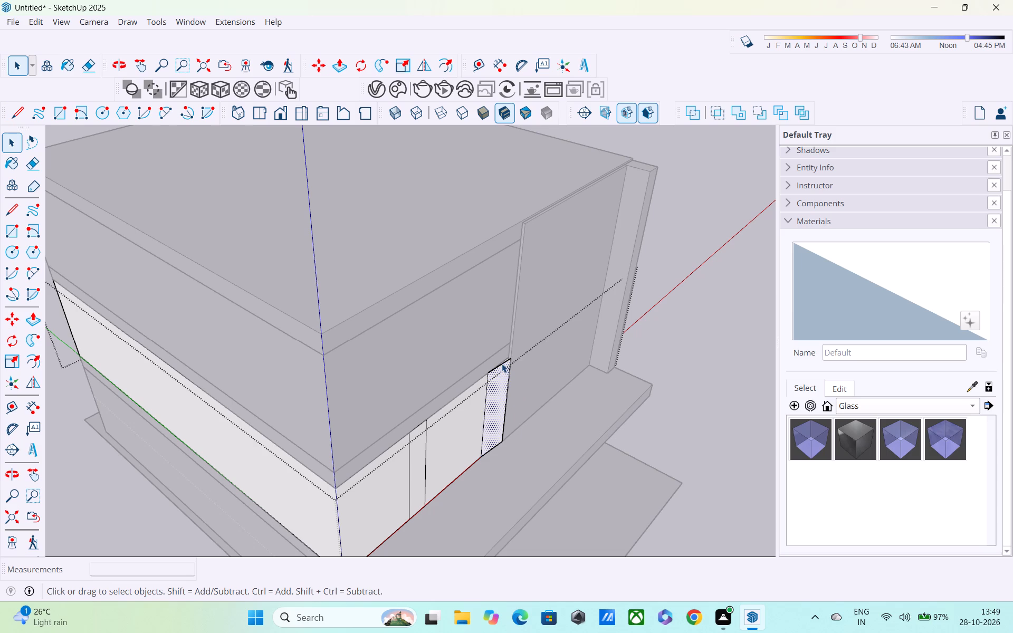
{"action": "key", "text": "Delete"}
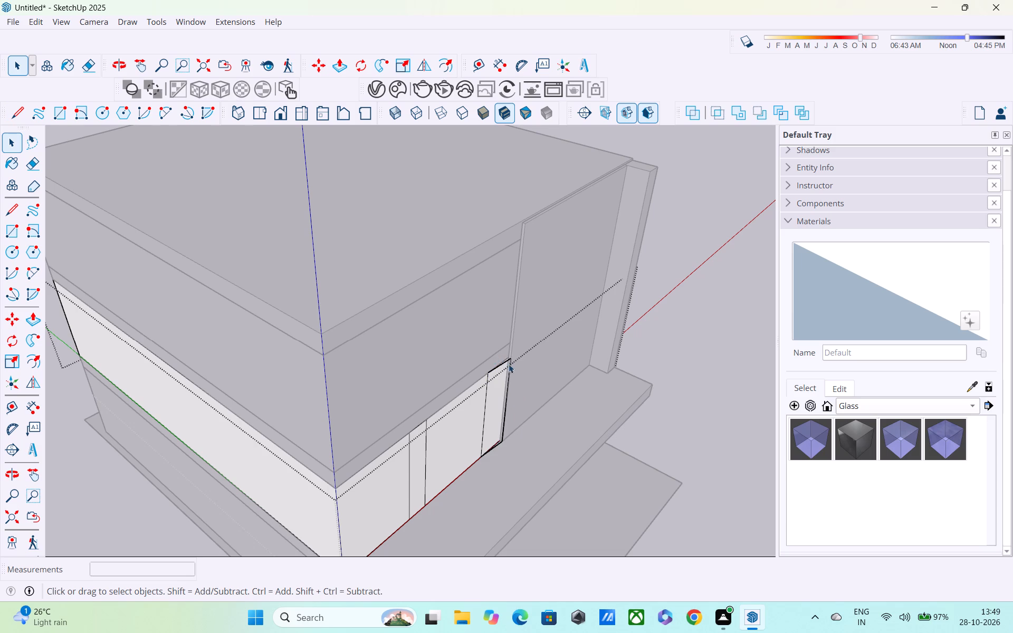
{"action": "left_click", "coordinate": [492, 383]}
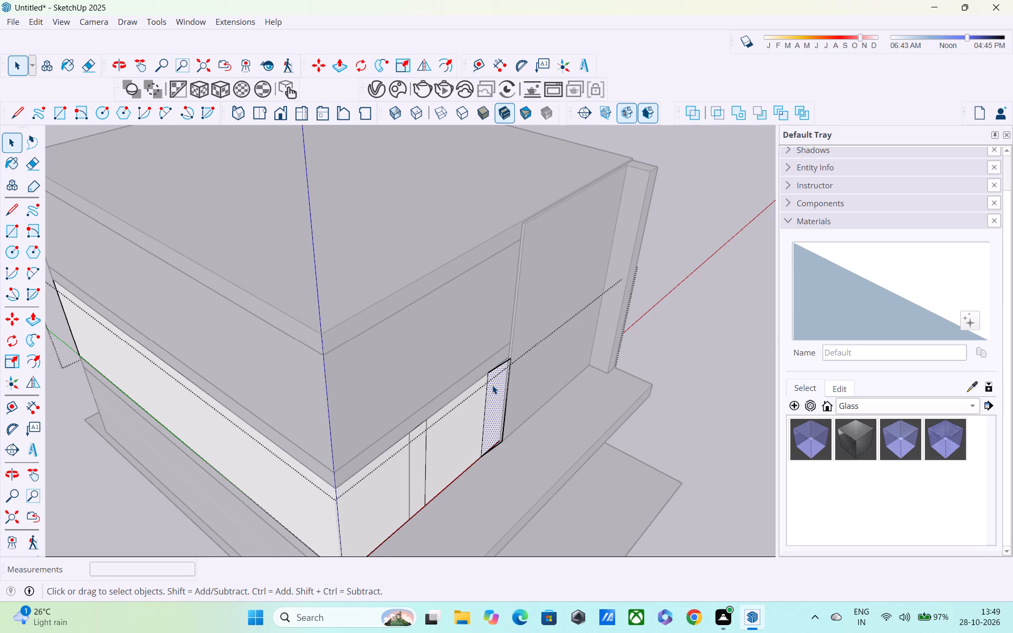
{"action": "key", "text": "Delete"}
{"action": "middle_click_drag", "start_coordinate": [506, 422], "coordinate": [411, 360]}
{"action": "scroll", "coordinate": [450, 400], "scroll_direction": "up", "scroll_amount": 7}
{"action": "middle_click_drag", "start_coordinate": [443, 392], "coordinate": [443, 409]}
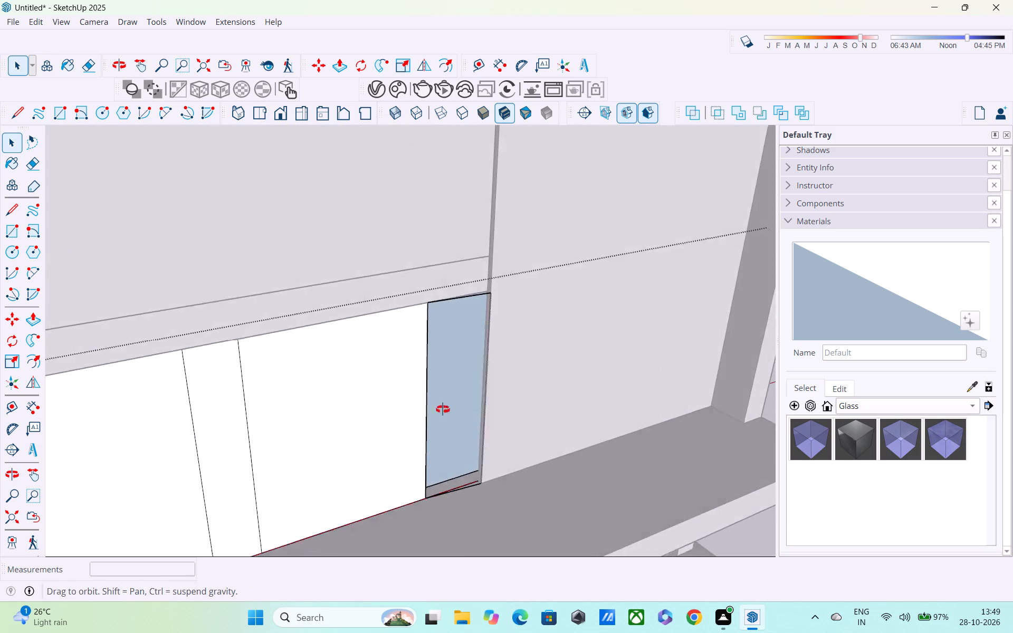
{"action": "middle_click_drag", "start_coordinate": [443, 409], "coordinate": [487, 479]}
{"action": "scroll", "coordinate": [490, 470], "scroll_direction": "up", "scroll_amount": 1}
Undo the recent face and guide deletions and the rectangle drawn beside the thin panel on the middle-storey wall.
{"action": "key", "text": "ctrl+z"}
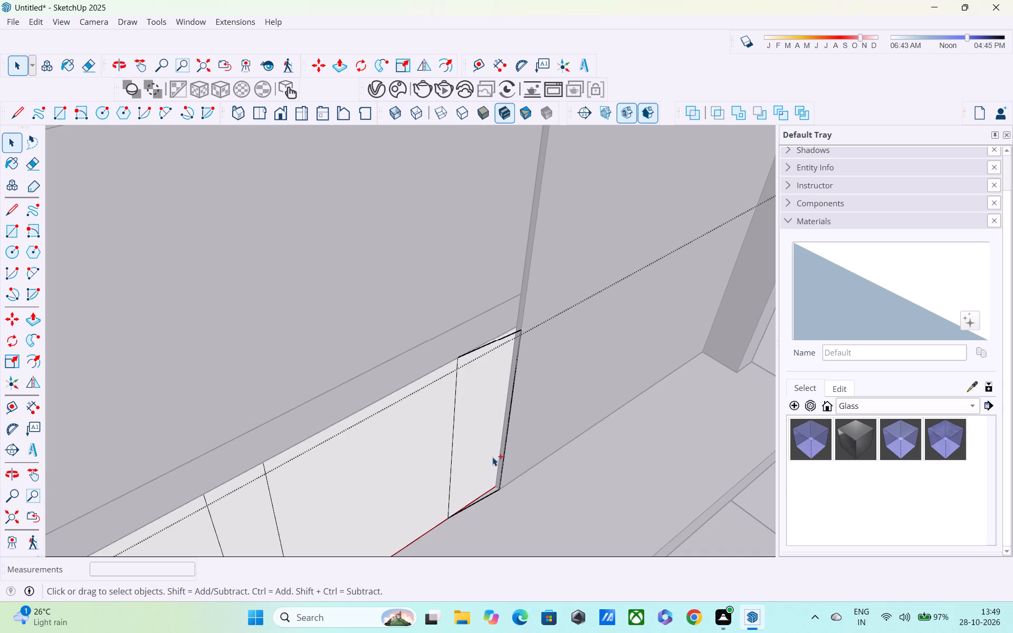
{"action": "key", "text": "ctrl+z"}
{"action": "key", "text": "ctrl+z"}
{"action": "key", "text": "ctrl+z"}
{"action": "type", "text": "ZZZZ"}
{"action": "key", "text": "ctrl+z"}
{"action": "key", "text": "ctrl+z"}
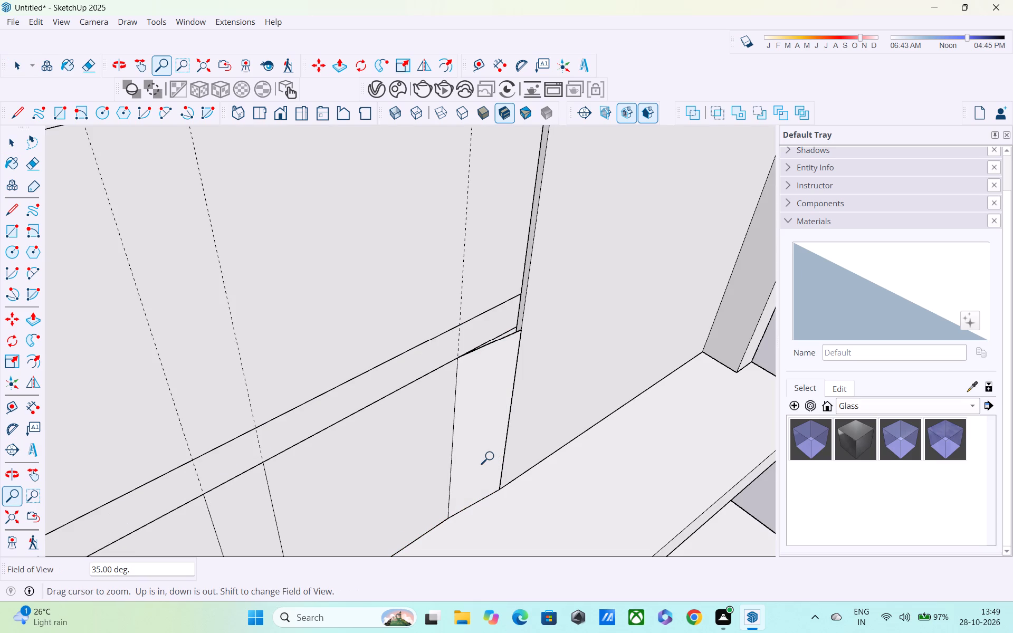
{"action": "key", "text": "ctrl+z"}
{"action": "key", "text": "ctrl+z"}
{"action": "key", "text": "ctrl+z"}
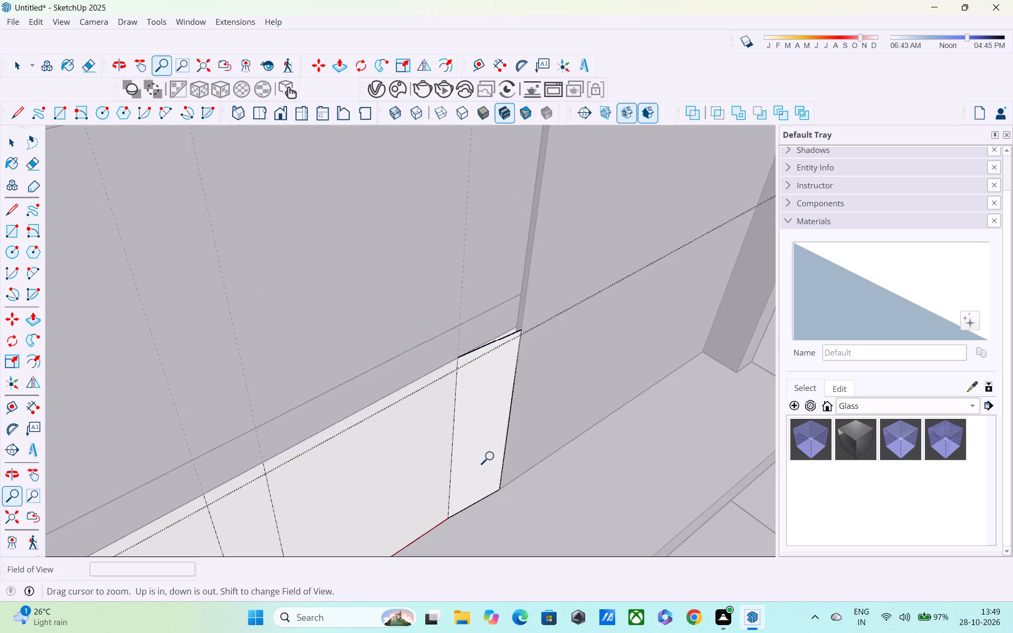
{"action": "key", "text": "ctrl+z"}
{"action": "key", "text": "z"}
{"action": "key", "text": "ctrl+z"}
{"action": "key", "text": "ctrl+z"}
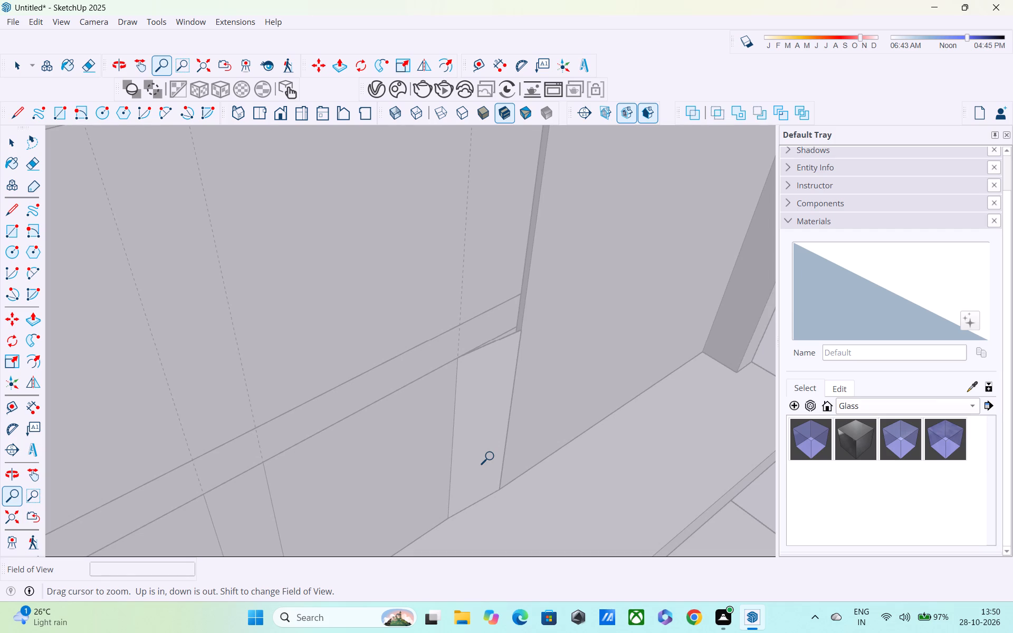
{"action": "key", "text": "ctrl+z"}
{"action": "key", "text": "z"}
{"action": "key", "text": "ctrl+z"}
{"action": "key", "text": "ctrl+z"}
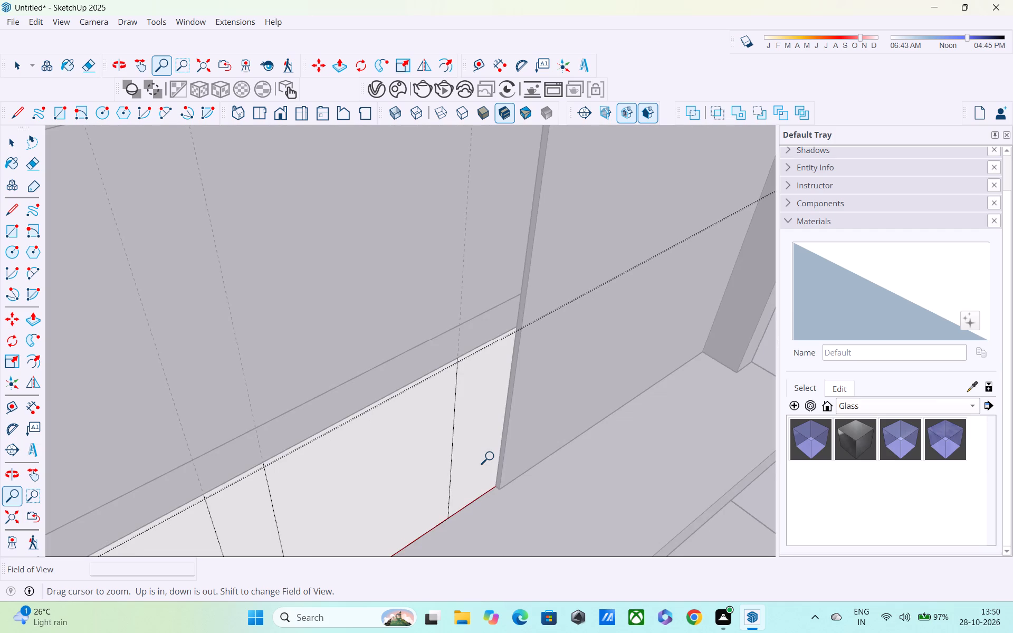
Draw a 10' high rectangle on the middle-storey wall from the guide nearest the thin panel to the wall's inner bottom corner beside that panel.
{"action": "middle_click_drag", "start_coordinate": [467, 417], "coordinate": [402, 276]}
{"action": "scroll", "coordinate": [398, 275], "scroll_direction": "down", "scroll_amount": 6}
{"action": "middle_click_drag", "start_coordinate": [400, 289], "coordinate": [456, 328], "text": "shift"}
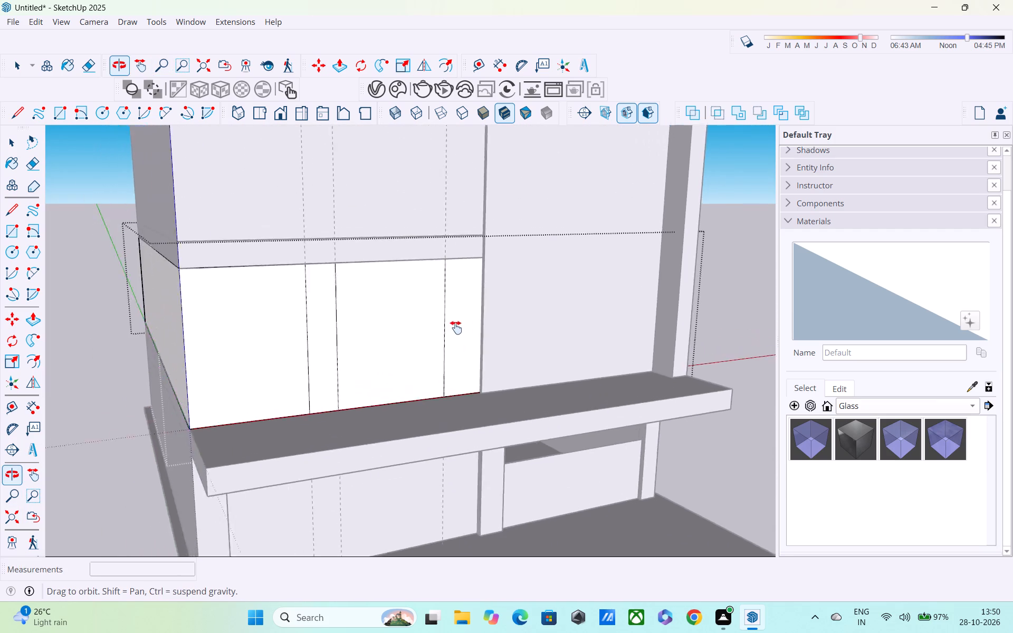
{"action": "middle_click_drag", "start_coordinate": [456, 328], "coordinate": [560, 314], "text": "shift"}
{"action": "middle_click_drag", "start_coordinate": [570, 307], "coordinate": [393, 305]}
{"action": "key", "text": "r"}
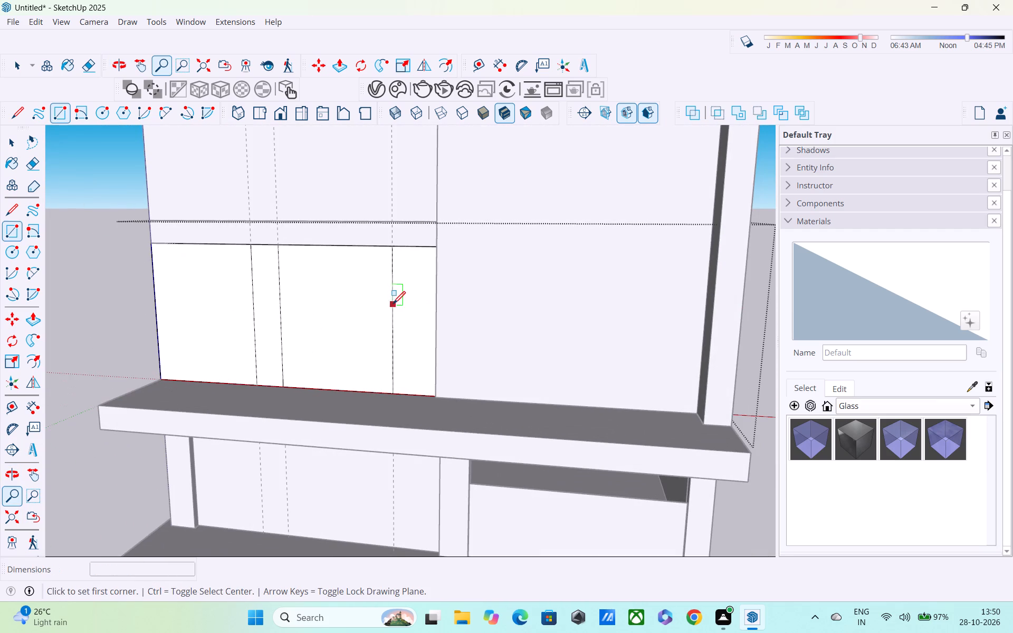
{"action": "scroll", "coordinate": [406, 257], "scroll_direction": "up", "scroll_amount": 5}
{"action": "left_click", "coordinate": [386, 238]}
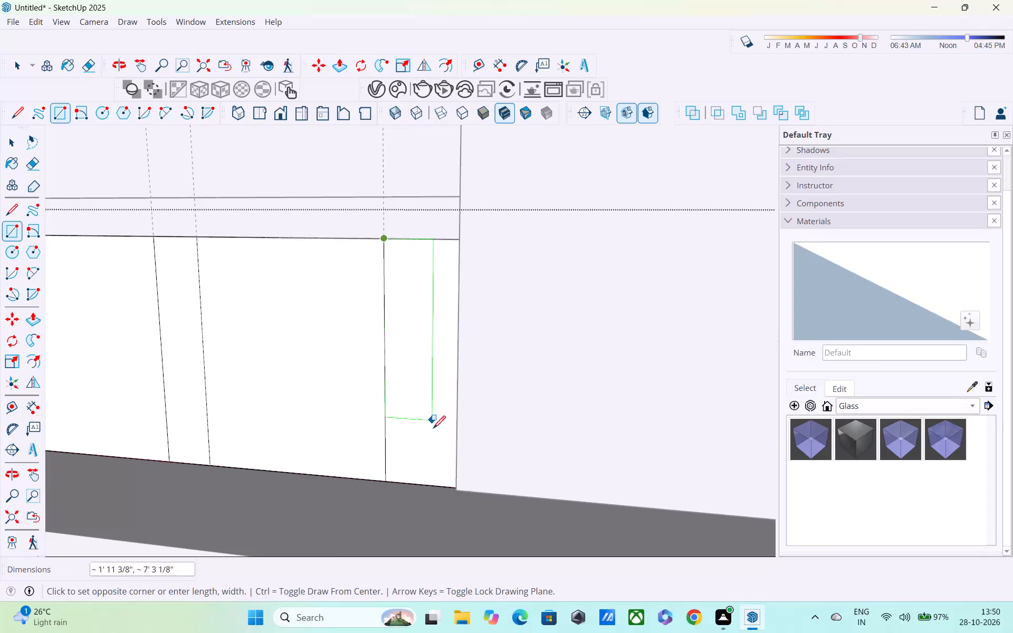
{"action": "middle_click_drag", "start_coordinate": [443, 451], "coordinate": [814, 418]}
{"action": "scroll", "coordinate": [447, 454], "scroll_direction": "up", "scroll_amount": 1}
{"action": "scroll", "coordinate": [557, 462], "scroll_direction": "up", "scroll_amount": 5}
{"action": "scroll", "coordinate": [383, 479], "scroll_direction": "up", "scroll_amount": 5}
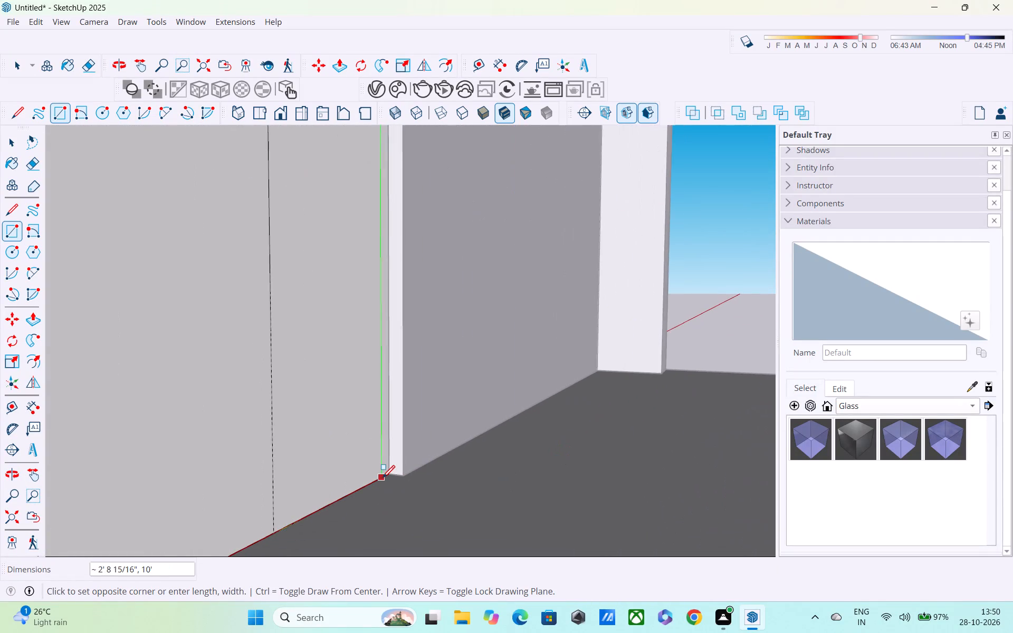
{"action": "left_click", "coordinate": [387, 475]}
Draw a 10' high rectangle on the middle-storey wall from its outer top corner to the base of the nearest vertical guide.
{"action": "scroll", "coordinate": [387, 476], "scroll_direction": "down", "scroll_amount": 10}
{"action": "scroll", "coordinate": [385, 460], "scroll_direction": "up", "scroll_amount": 1}
{"action": "scroll", "coordinate": [385, 460], "scroll_direction": "down", "scroll_amount": 7}
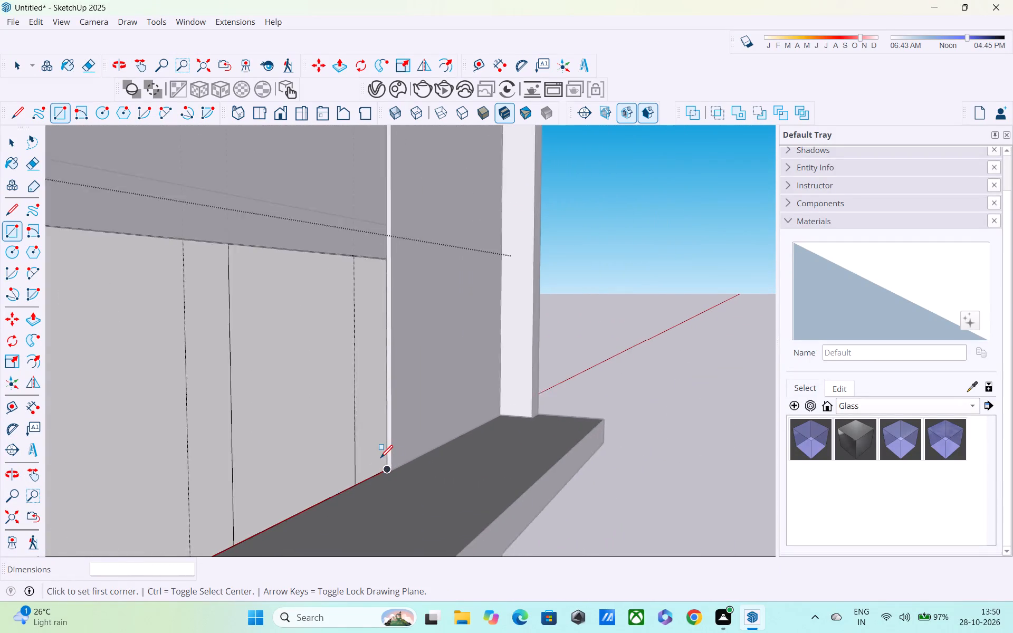
{"action": "middle_click_drag", "start_coordinate": [371, 466], "coordinate": [697, 359], "text": "shift"}
{"action": "scroll", "coordinate": [617, 350], "scroll_direction": "down", "scroll_amount": 1}
{"action": "middle_click_drag", "start_coordinate": [601, 350], "coordinate": [536, 360]}
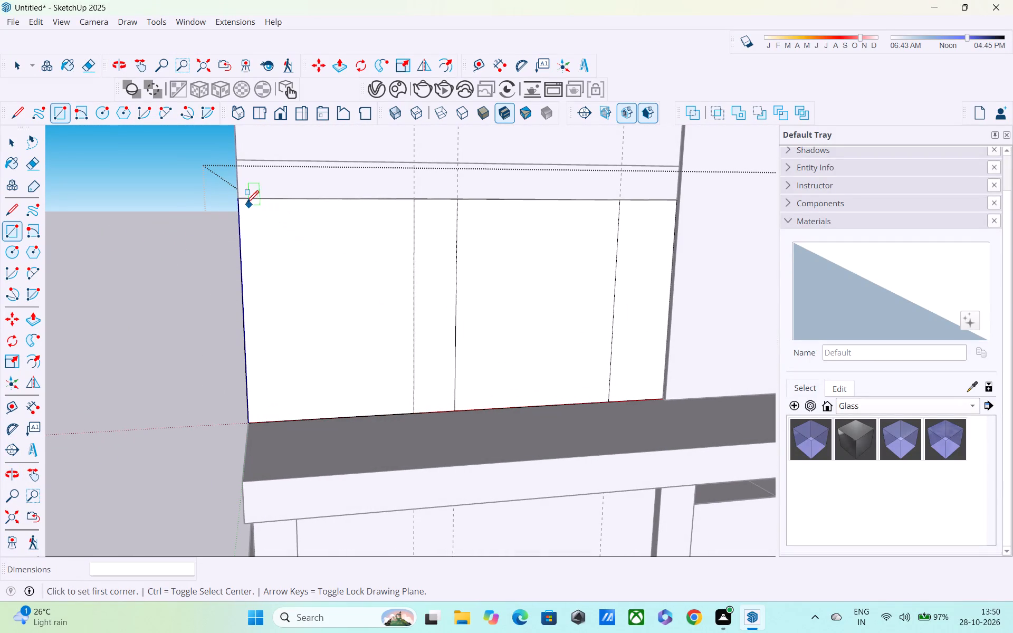
{"action": "left_click", "coordinate": [237, 203]}
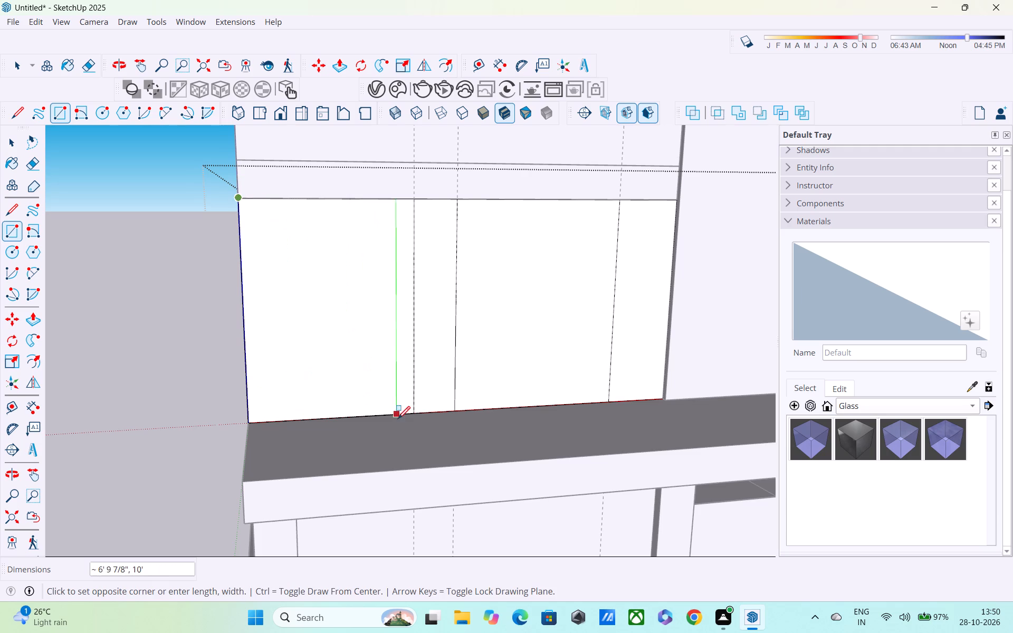
{"action": "left_click", "coordinate": [410, 415]}
{"action": "scroll", "coordinate": [411, 412], "scroll_direction": "down", "scroll_amount": 7}
{"action": "key", "text": "space"}
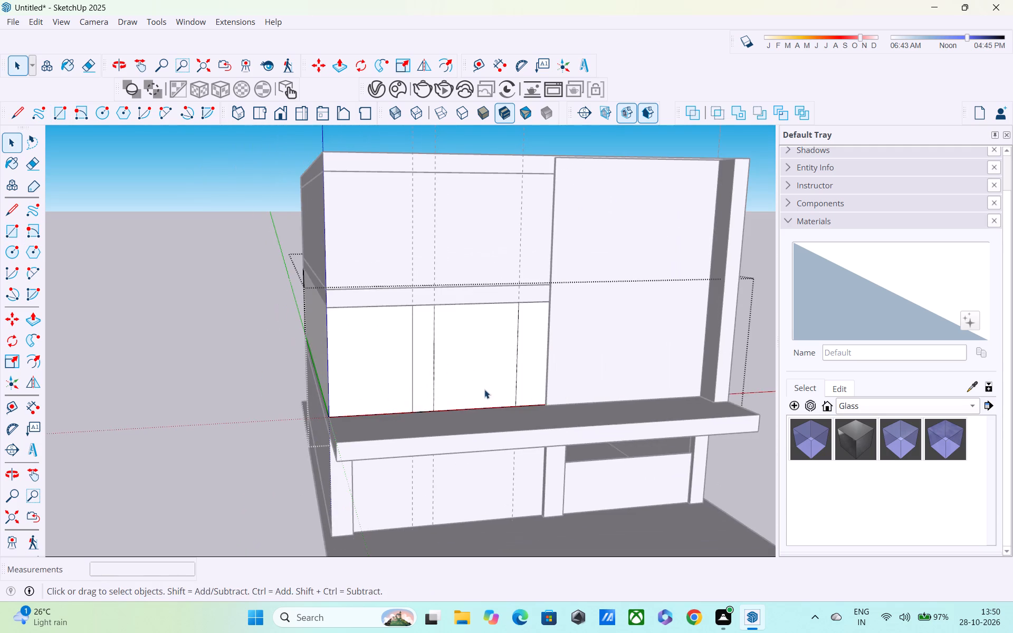
Inside the middle-storey wall object, draw a 10' vertical line splitting the wide central face at its midpoint.
{"action": "middle_click_drag", "start_coordinate": [471, 380], "coordinate": [449, 353]}
{"action": "scroll", "coordinate": [447, 341], "scroll_direction": "down", "scroll_amount": 7}
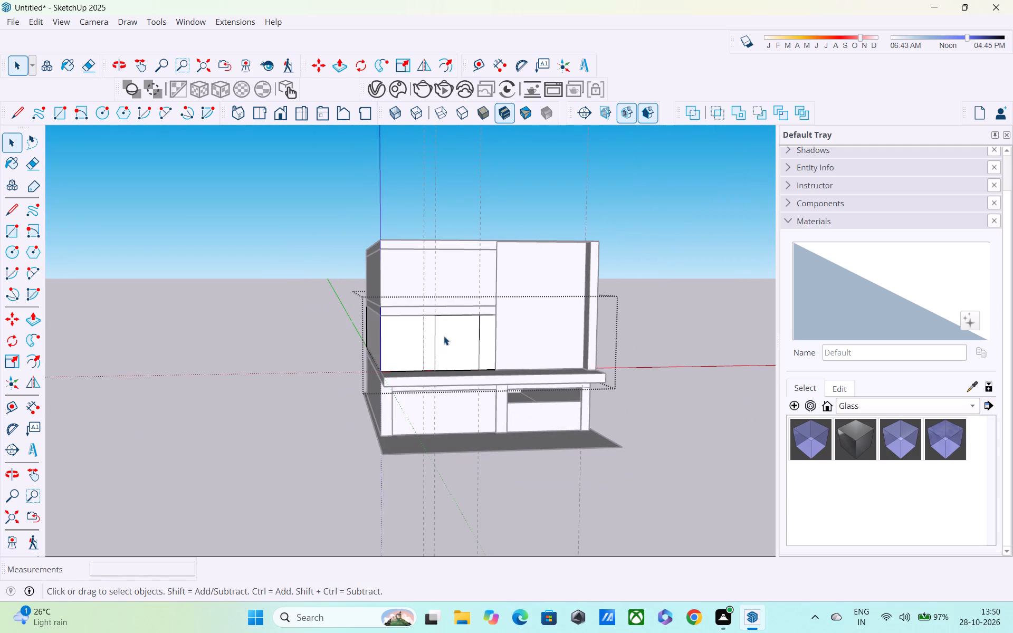
{"action": "double_click", "coordinate": [447, 323]}
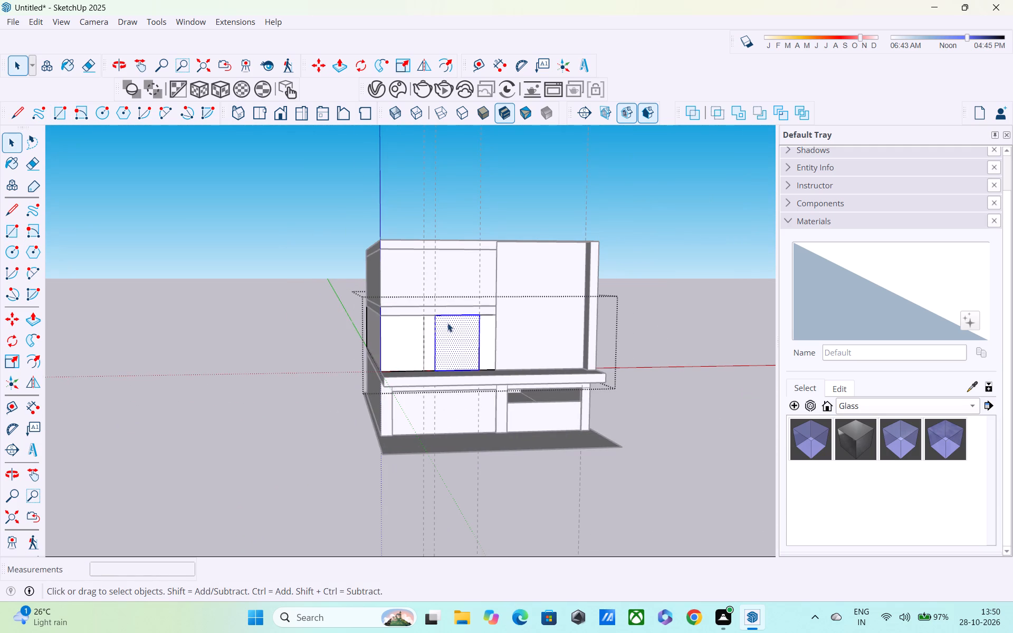
{"action": "scroll", "coordinate": [469, 343], "scroll_direction": "up", "scroll_amount": 5}
{"action": "left_click", "coordinate": [227, 309]}
{"action": "double_click", "coordinate": [479, 324]}
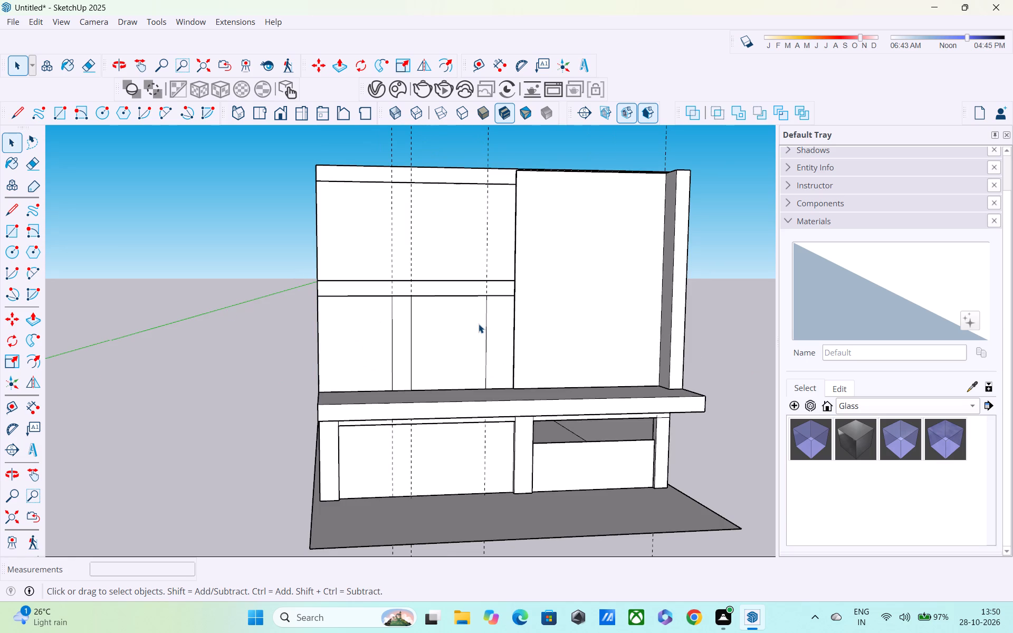
{"action": "key", "text": "l"}
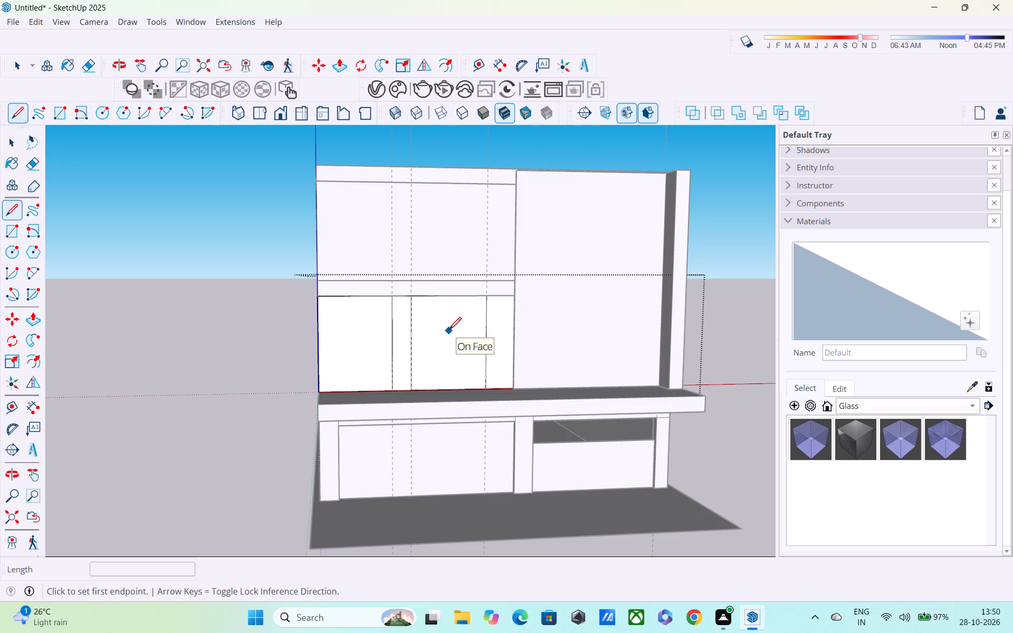
{"action": "left_click", "coordinate": [445, 298]}
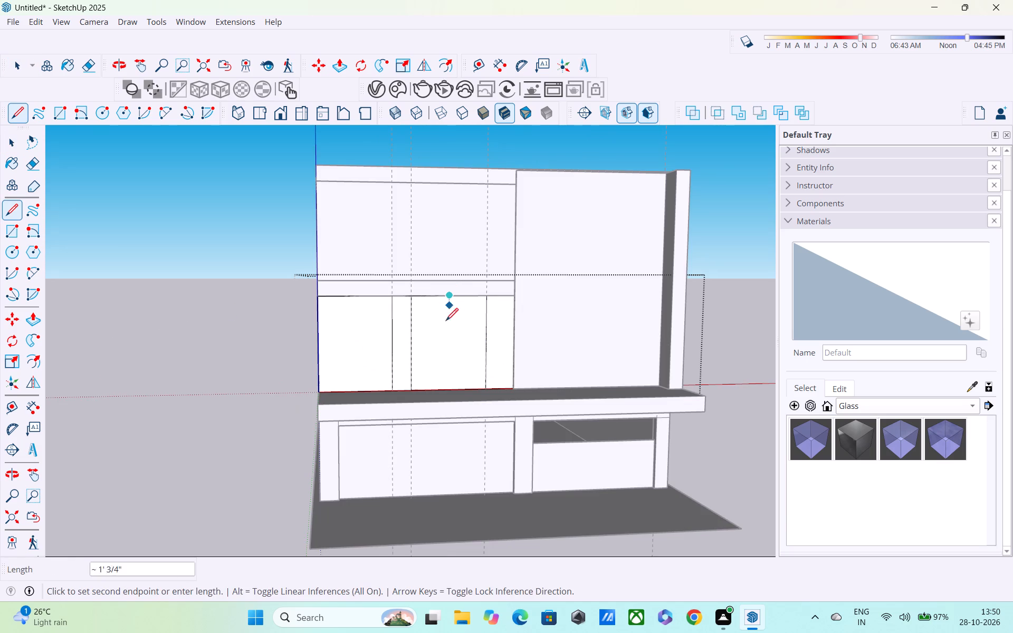
{"action": "left_click", "coordinate": [447, 389]}
{"action": "middle_click_drag", "start_coordinate": [486, 379], "coordinate": [439, 366]}
{"action": "key", "text": "space"}
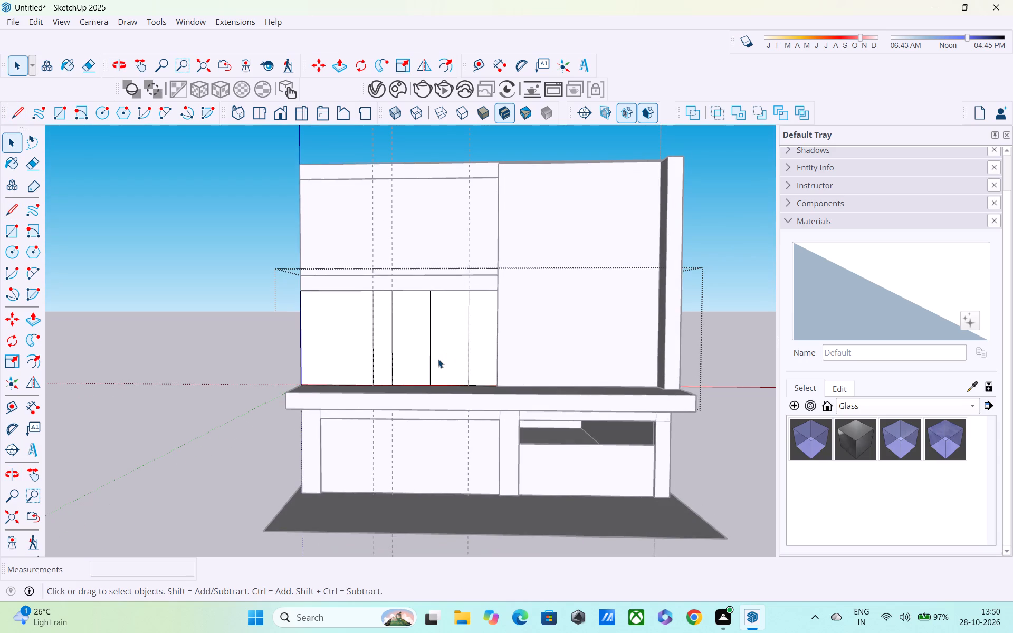
Offset the outlines of both halves of the split central face inward by 4".
{"action": "key", "text": "f"}
{"action": "left_click", "coordinate": [422, 348]}
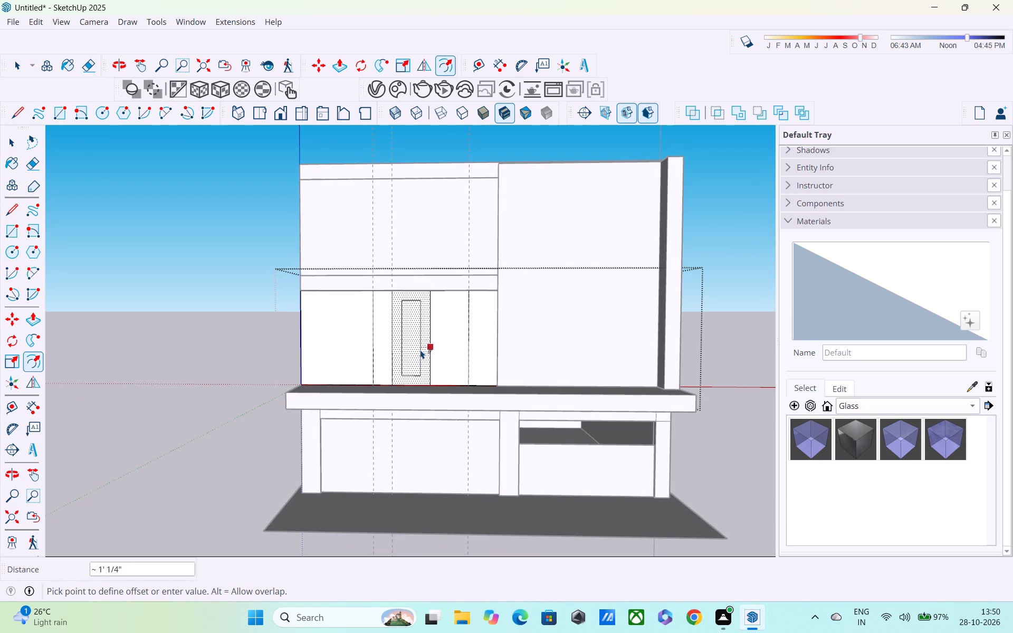
{"action": "type", "text": "4\""}
{"action": "key", "text": "Return"}
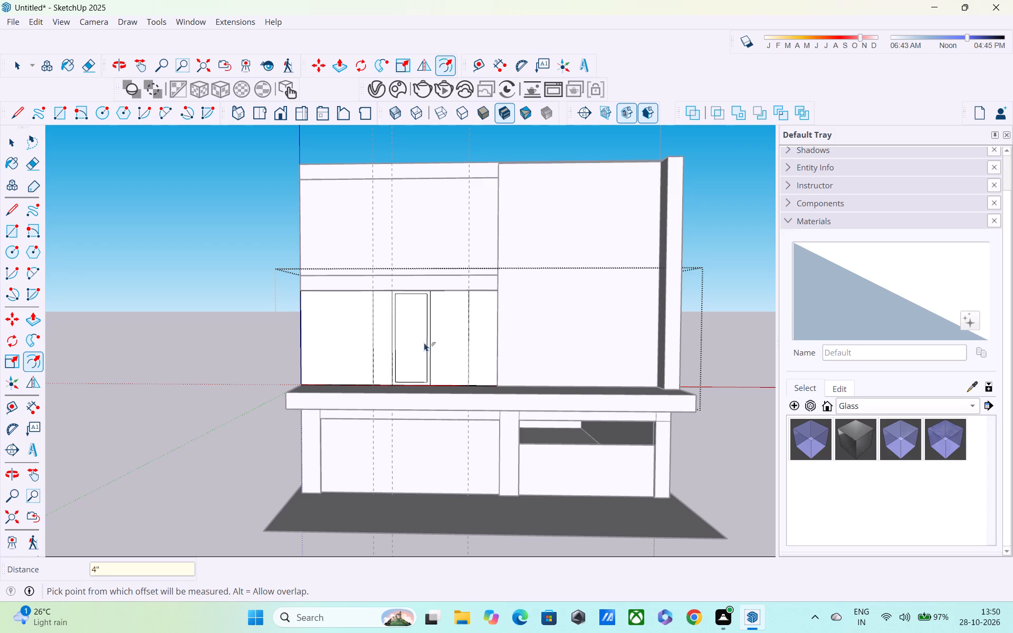
{"action": "left_click", "coordinate": [444, 345]}
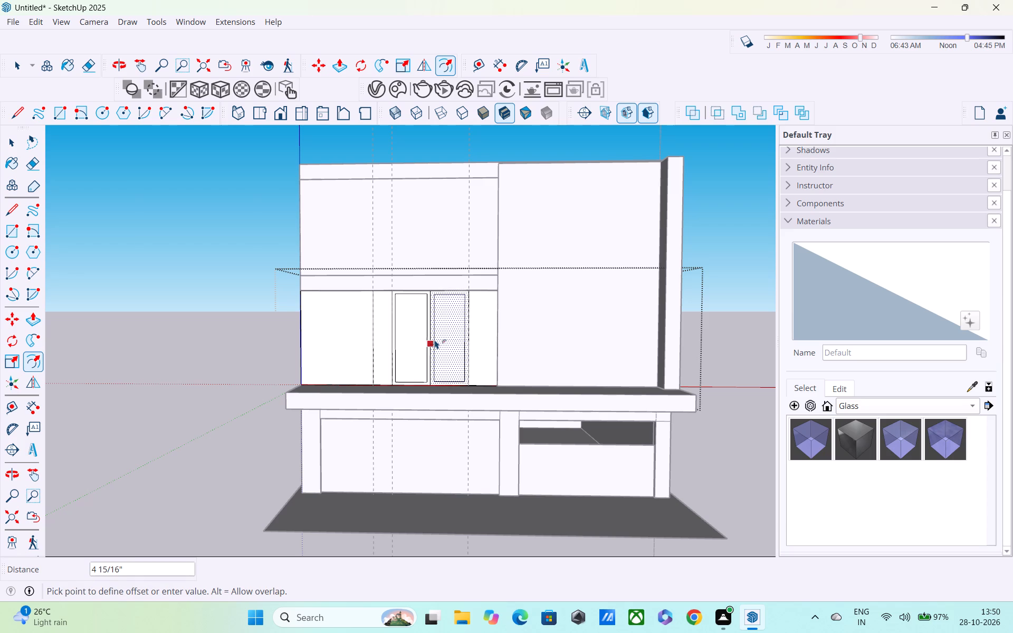
{"action": "type", "text": "4\""}
{"action": "key", "text": "Return"}
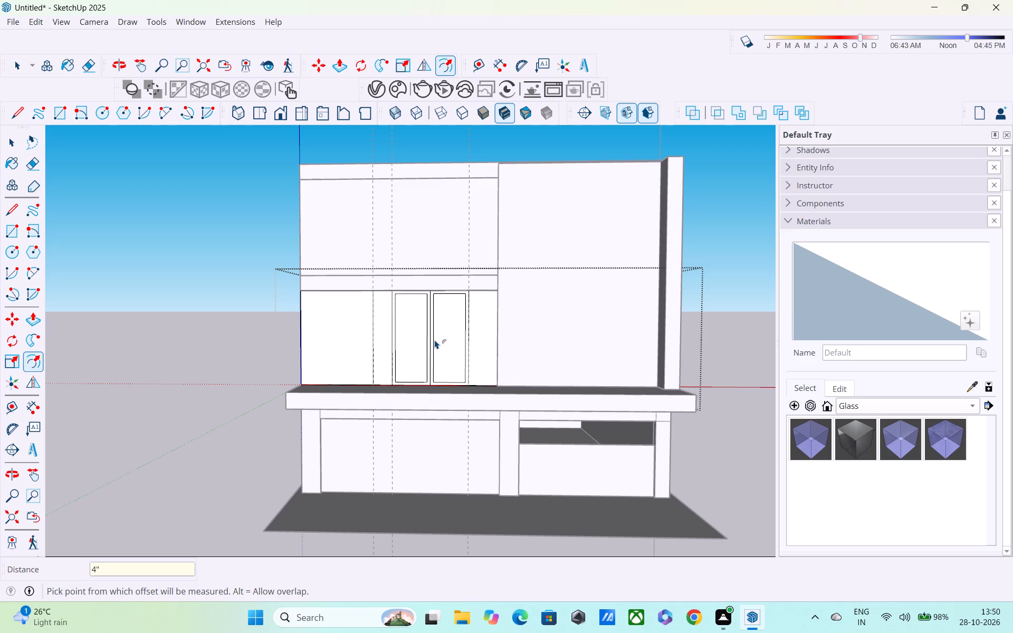
In the middle-storey wall object, copy the left inner frame's outer vertical edge 1' 8" across to that frame's midpoint.
{"action": "scroll", "coordinate": [430, 343], "scroll_direction": "up", "scroll_amount": 10}
{"action": "scroll", "coordinate": [432, 310], "scroll_direction": "down", "scroll_amount": 5}
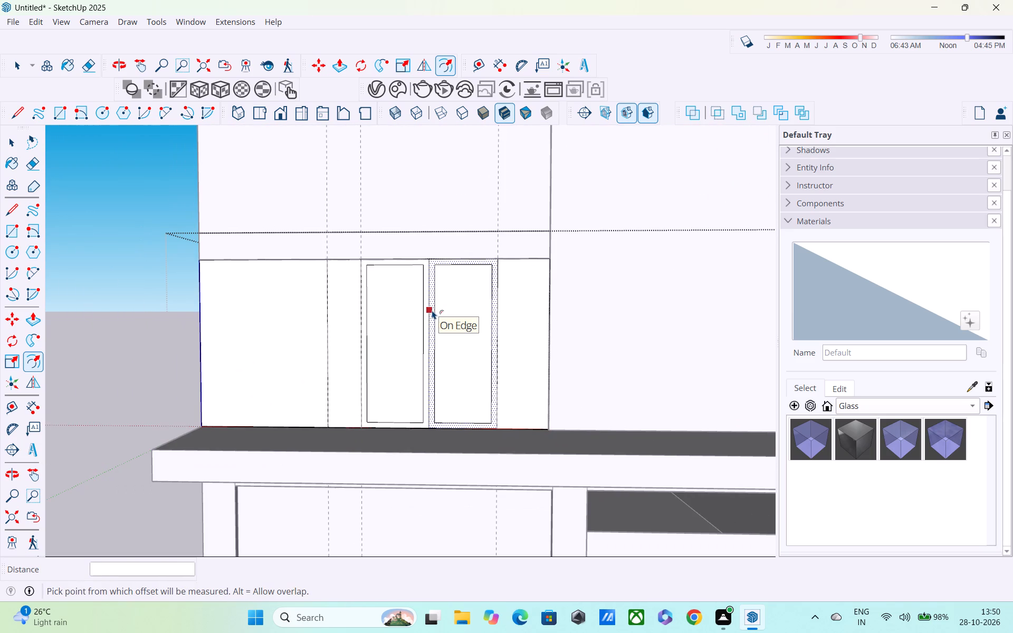
{"action": "scroll", "coordinate": [432, 315], "scroll_direction": "down", "scroll_amount": 3}
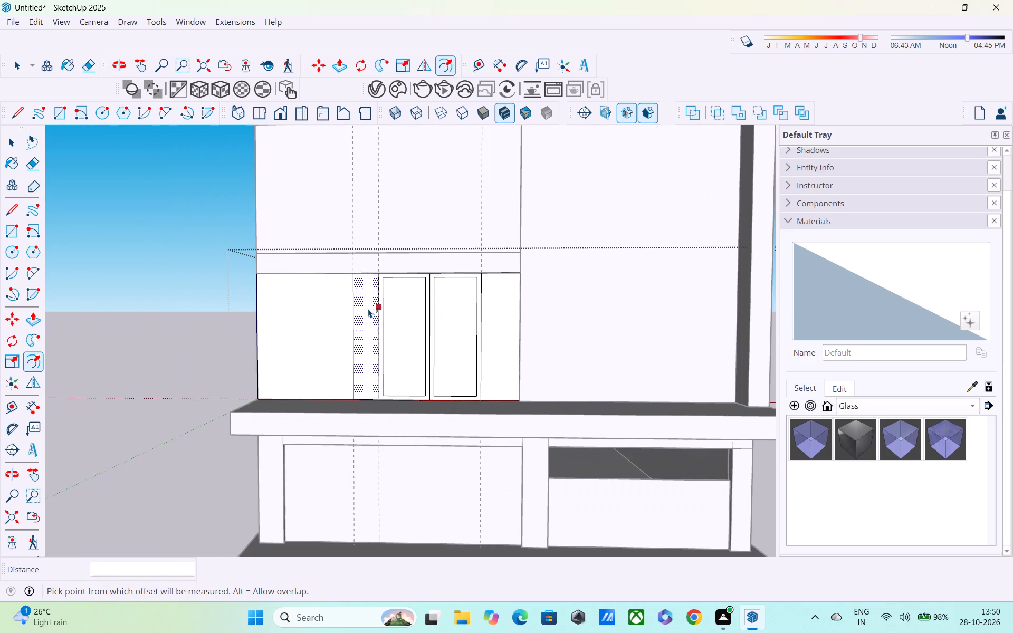
{"action": "scroll", "coordinate": [393, 339], "scroll_direction": "up", "scroll_amount": 4}
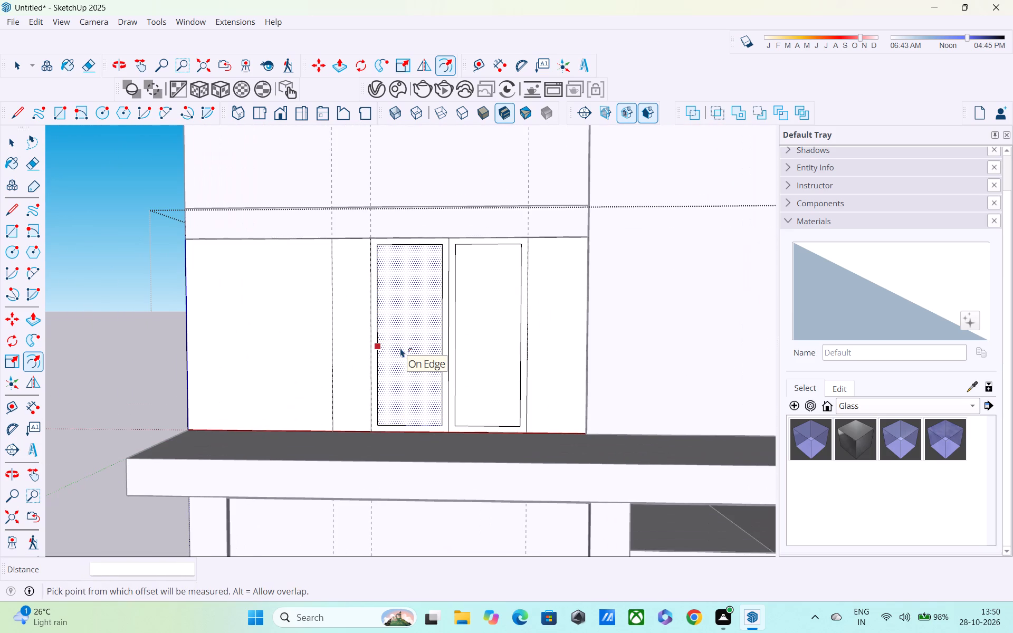
{"action": "key", "text": "space"}
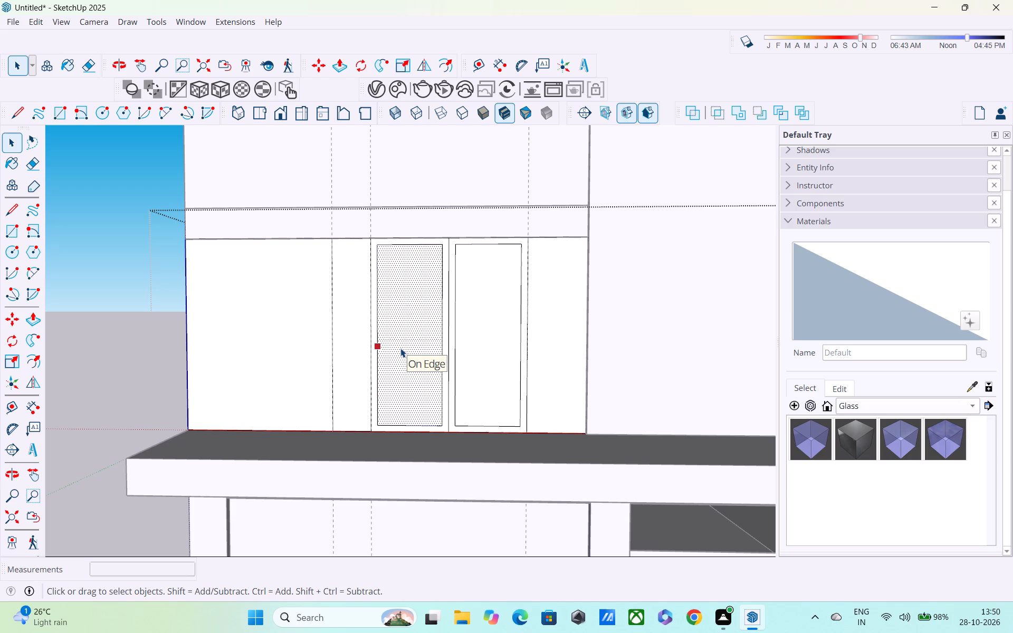
{"action": "left_click", "coordinate": [109, 314]}
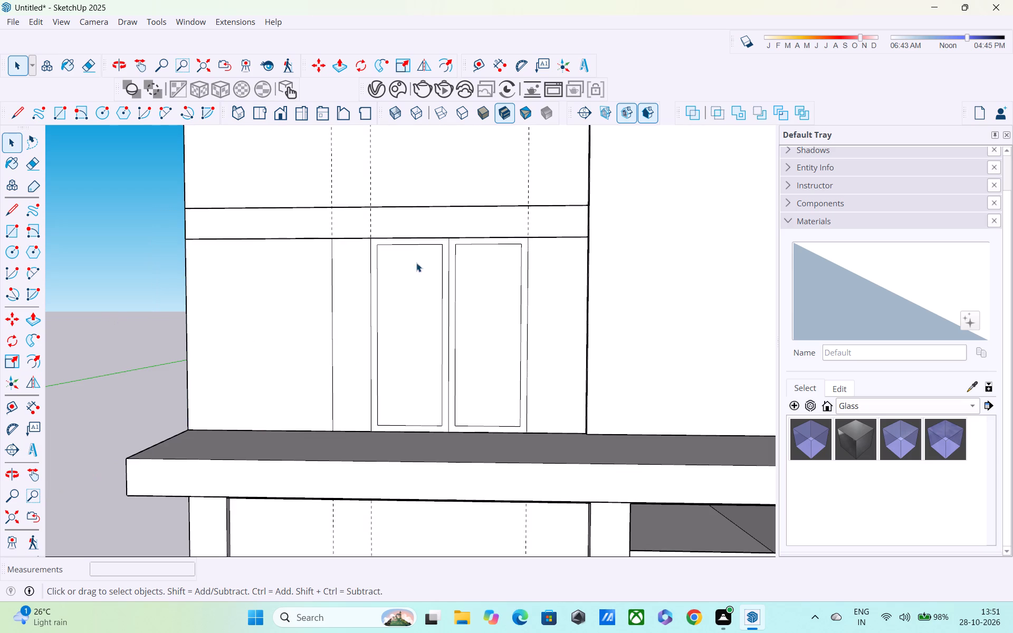
{"action": "left_click", "coordinate": [376, 316]}
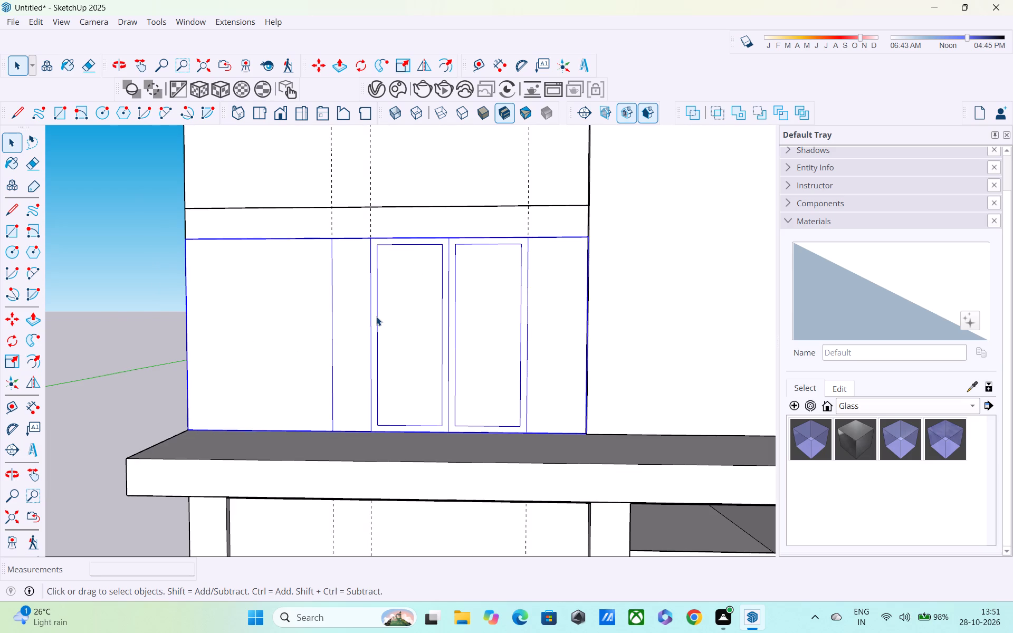
{"action": "double_click", "coordinate": [376, 316]}
{"action": "left_click", "coordinate": [376, 320]}
{"action": "key", "text": "m"}
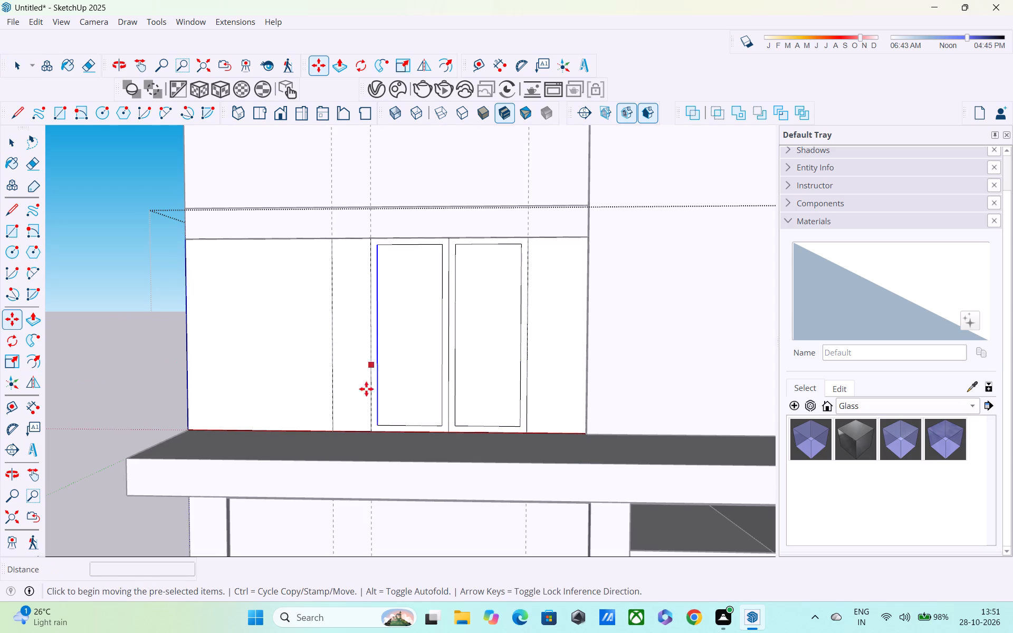
{"action": "left_click", "coordinate": [376, 419]}
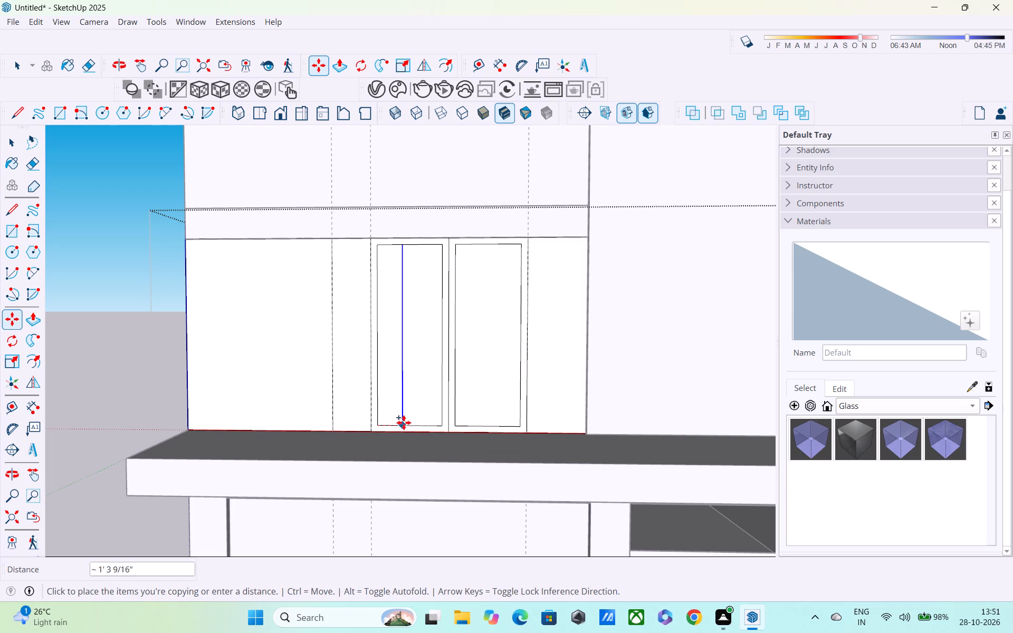
{"action": "left_click", "coordinate": [414, 426]}
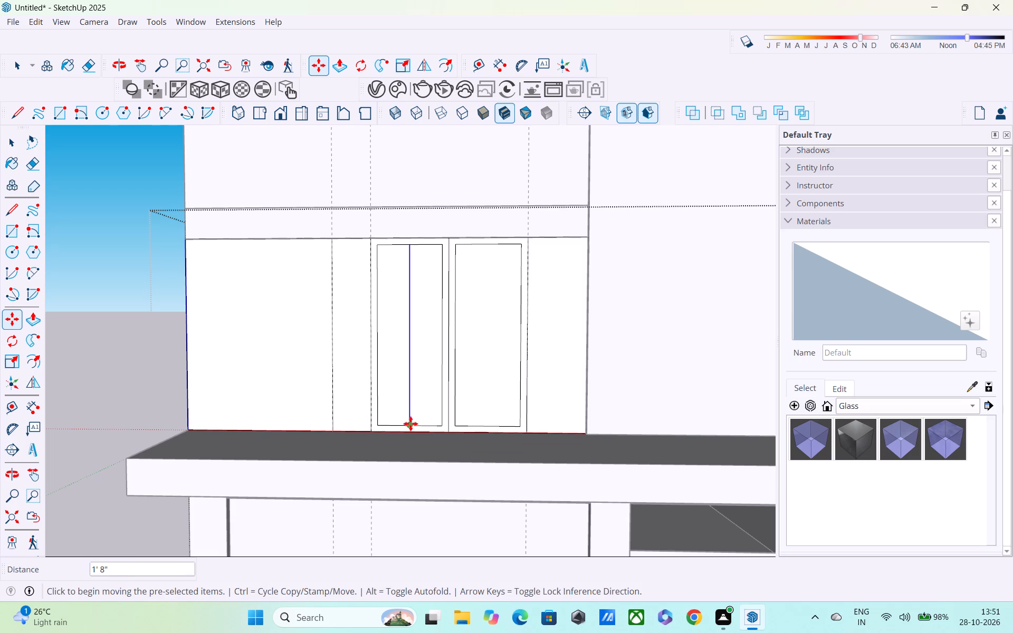
Copy the left frame's new centre line 1" towards the neighbouring frame.
{"action": "left_click", "coordinate": [410, 424]}
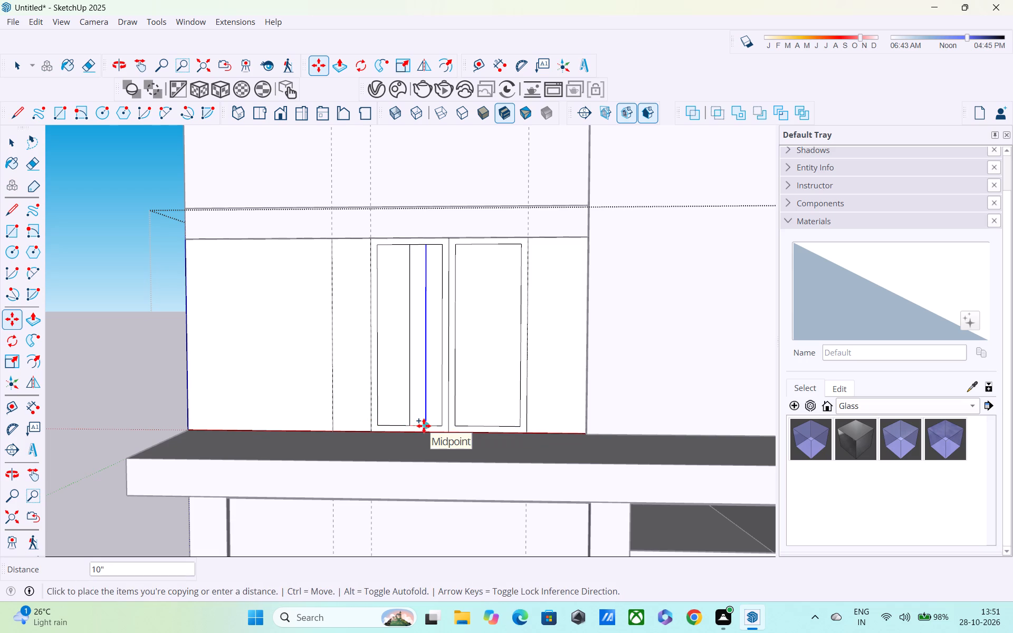
{"action": "type", "text": "1\""}
{"action": "key", "text": "Return"}
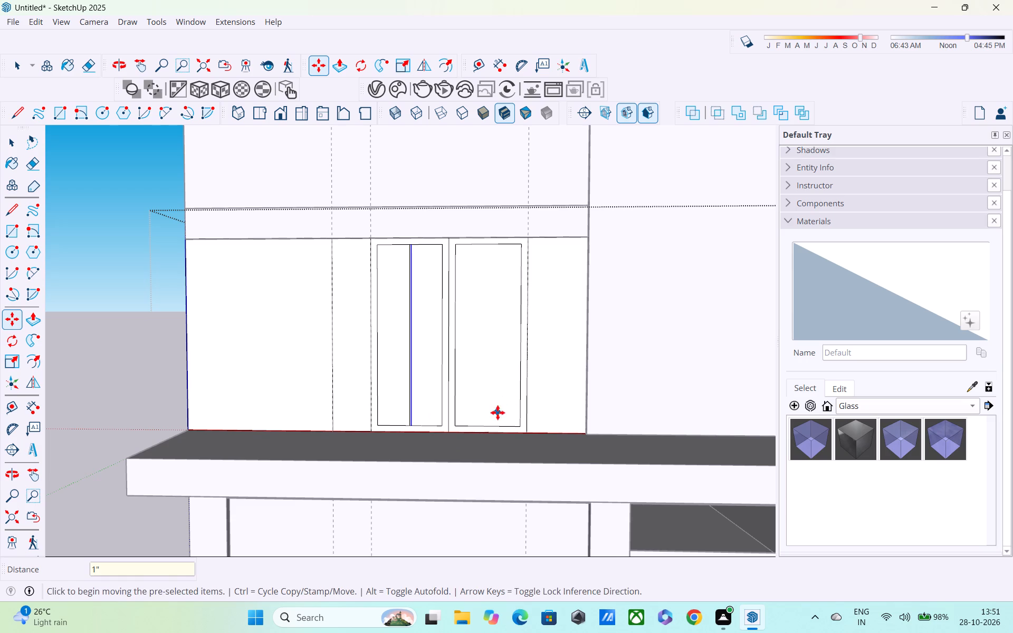
Copy the right inner frame's vertical edge nearest the central divider 1' 8" across to that frame's midpoint.
{"action": "key", "text": "space"}
{"action": "scroll", "coordinate": [465, 430], "scroll_direction": "up", "scroll_amount": 4}
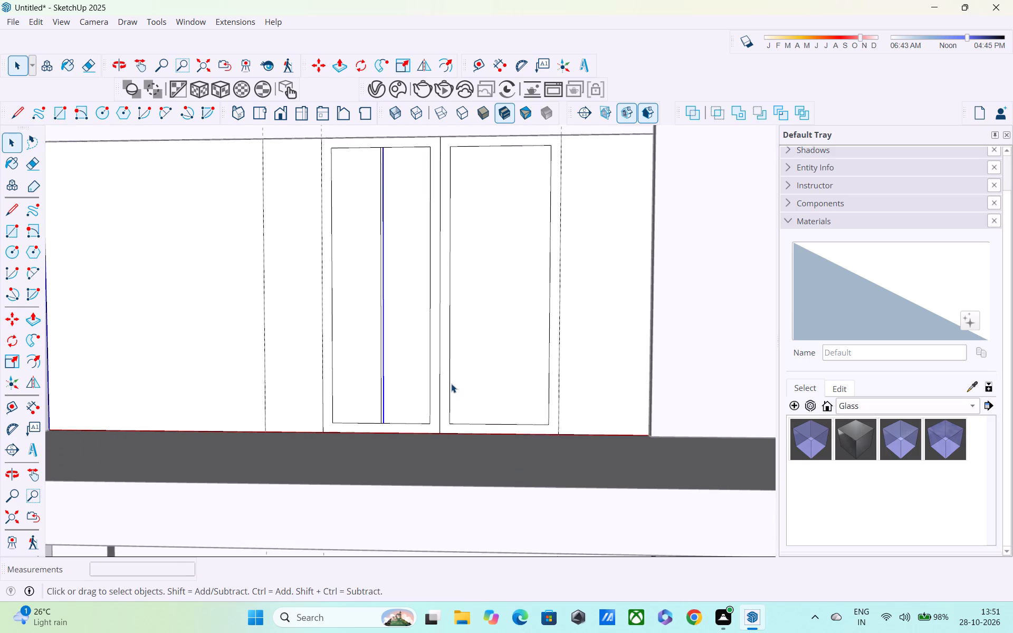
{"action": "left_click", "coordinate": [451, 383]}
{"action": "key", "text": "m"}
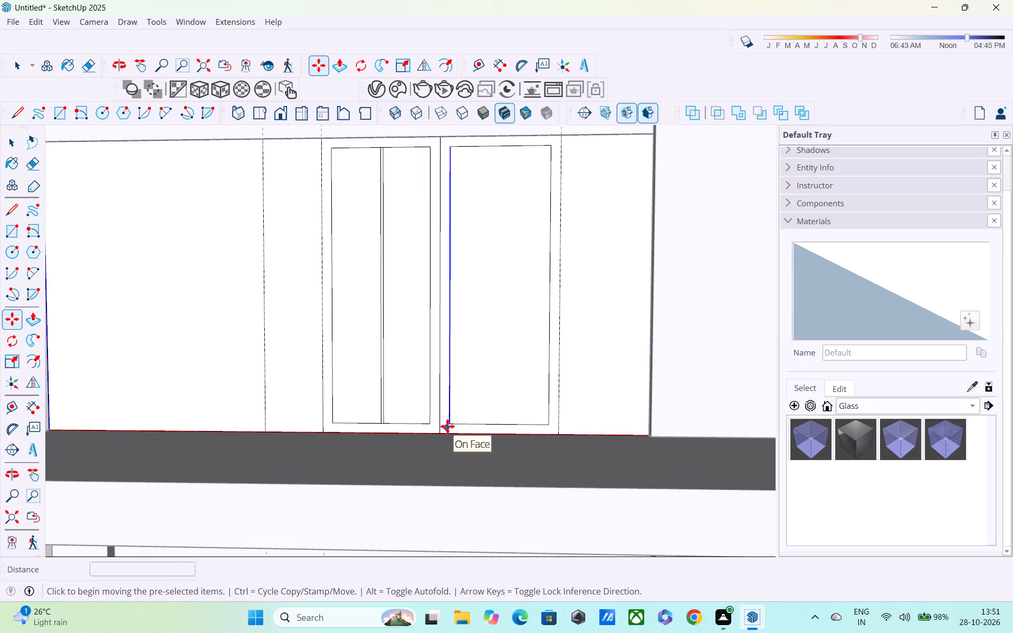
{"action": "left_click", "coordinate": [449, 423]}
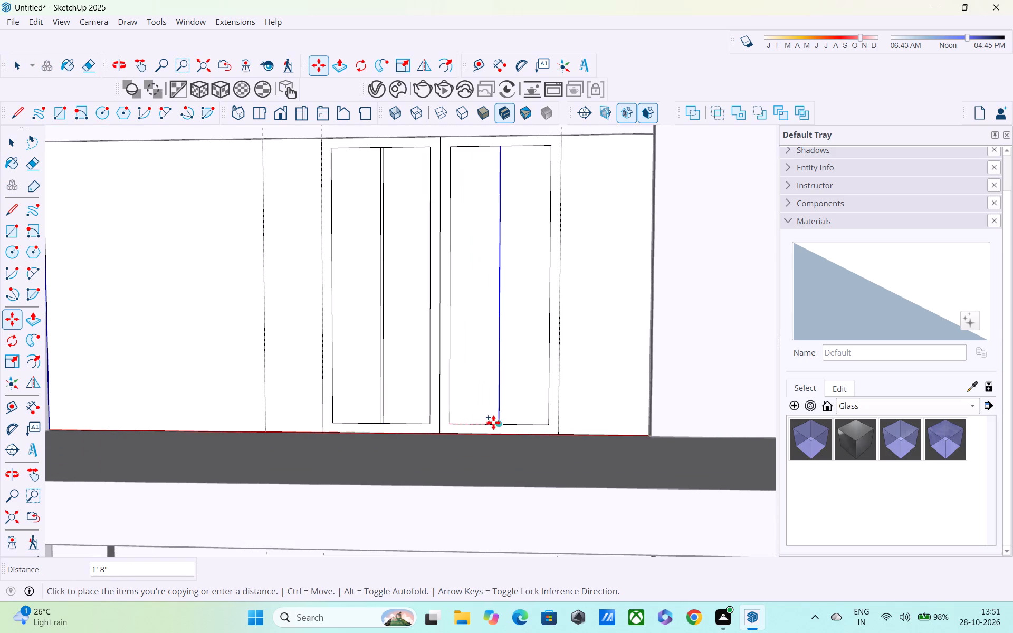
{"action": "left_click", "coordinate": [502, 423]}
{"action": "key", "text": "space"}
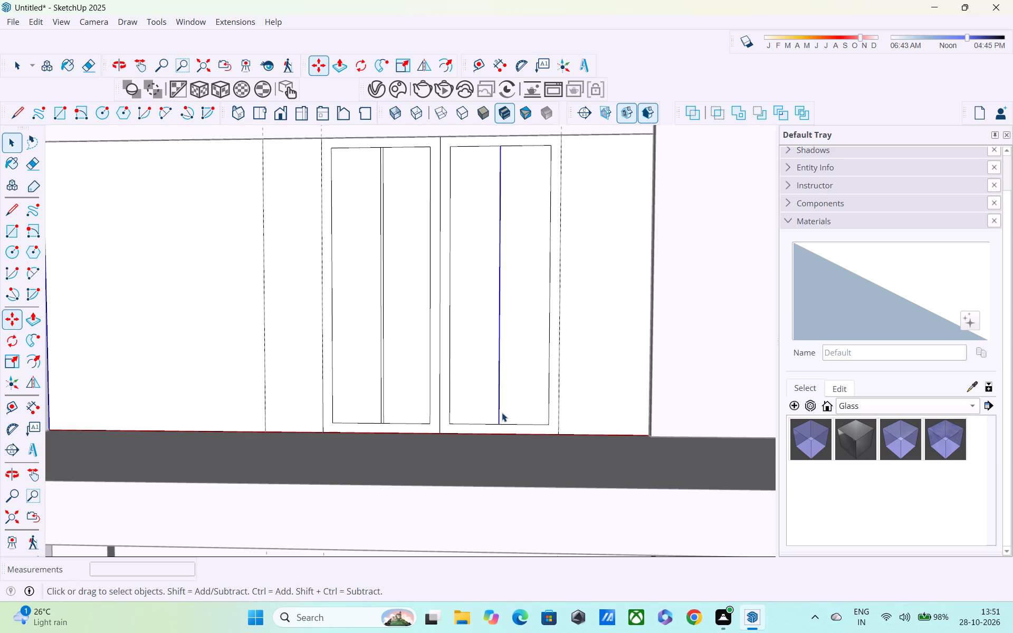
Copy the right frame's new centre line 1" away from the central divider to form a thin vertical bar.
{"action": "left_click", "coordinate": [499, 362]}
{"action": "key", "text": "m"}
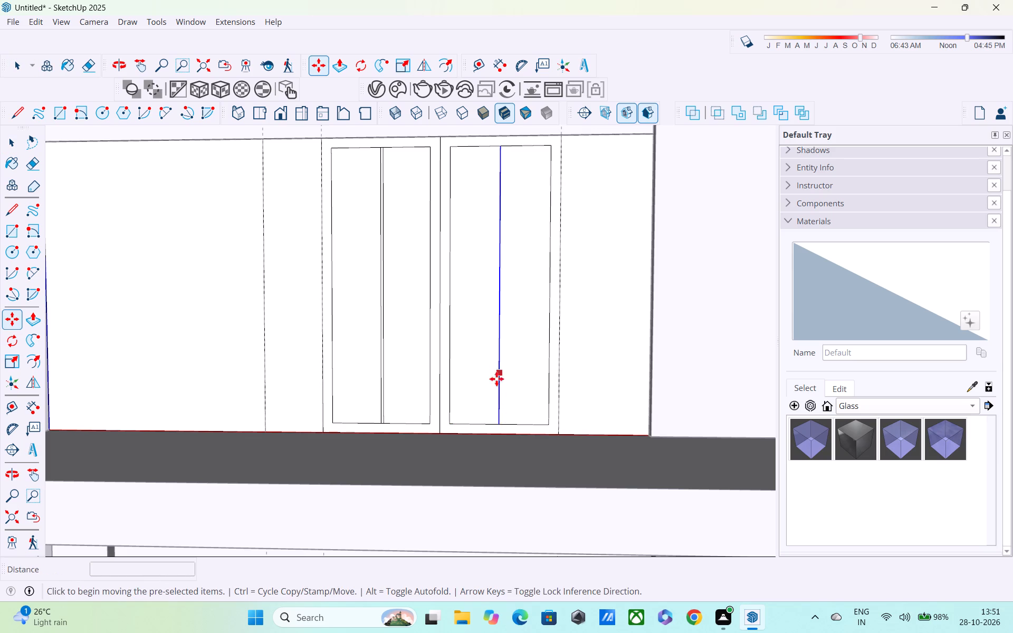
{"action": "left_click", "coordinate": [497, 425]}
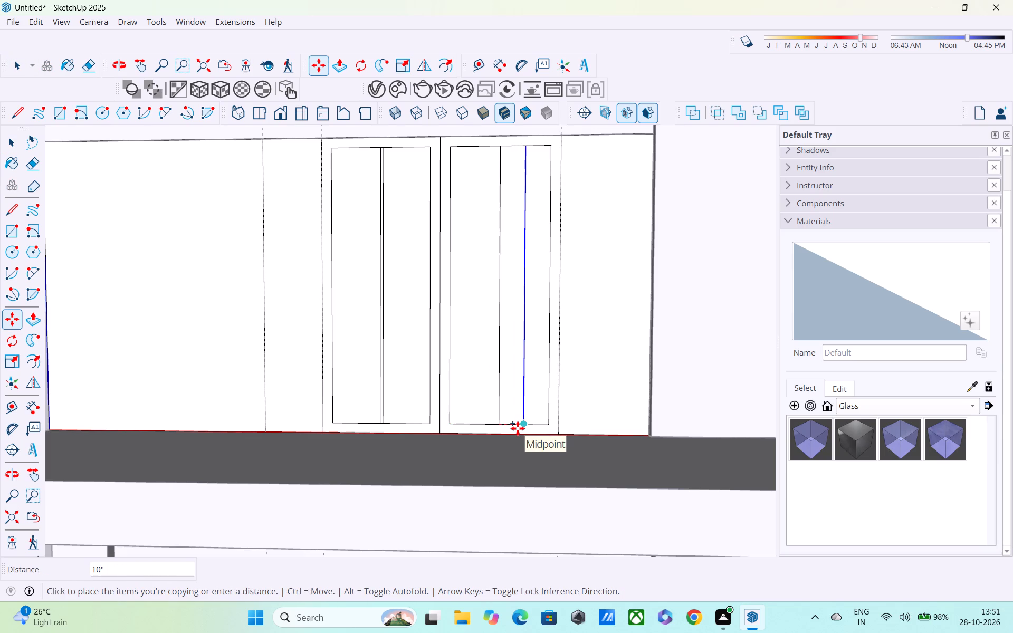
{"action": "type", "text": "1\""}
{"action": "key", "text": "Return"}
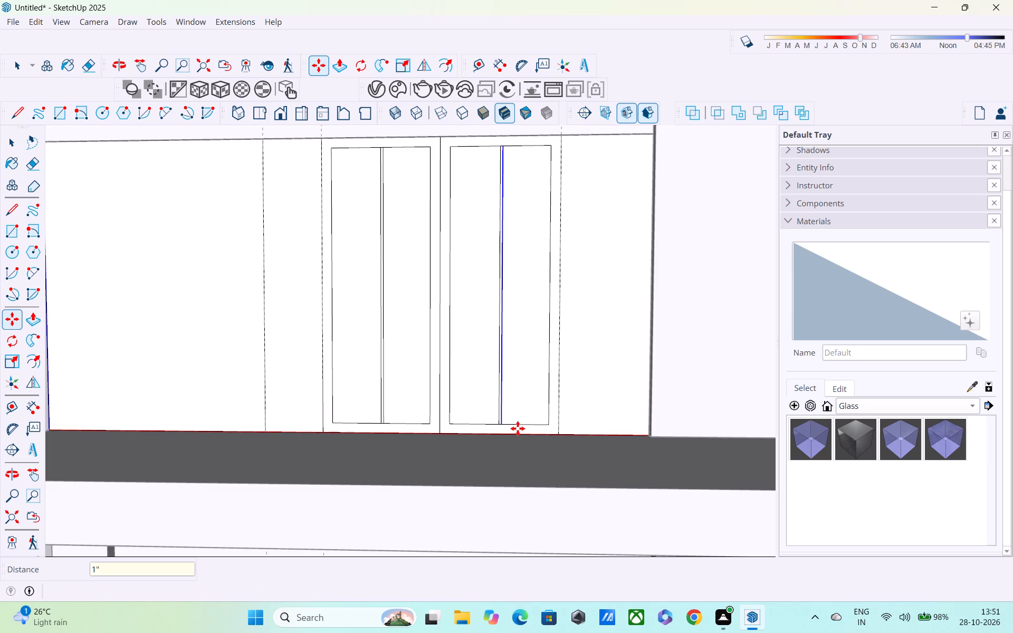
{"action": "key", "text": "space"}
Copy all segments of the left inner frame's top edge 1" downward to form a thin horizontal bar.
{"action": "scroll", "coordinate": [503, 438], "scroll_direction": "down", "scroll_amount": 4}
{"action": "scroll", "coordinate": [477, 428], "scroll_direction": "up", "scroll_amount": 1}
{"action": "middle_click_drag", "start_coordinate": [477, 428], "coordinate": [480, 469], "text": "shift"}
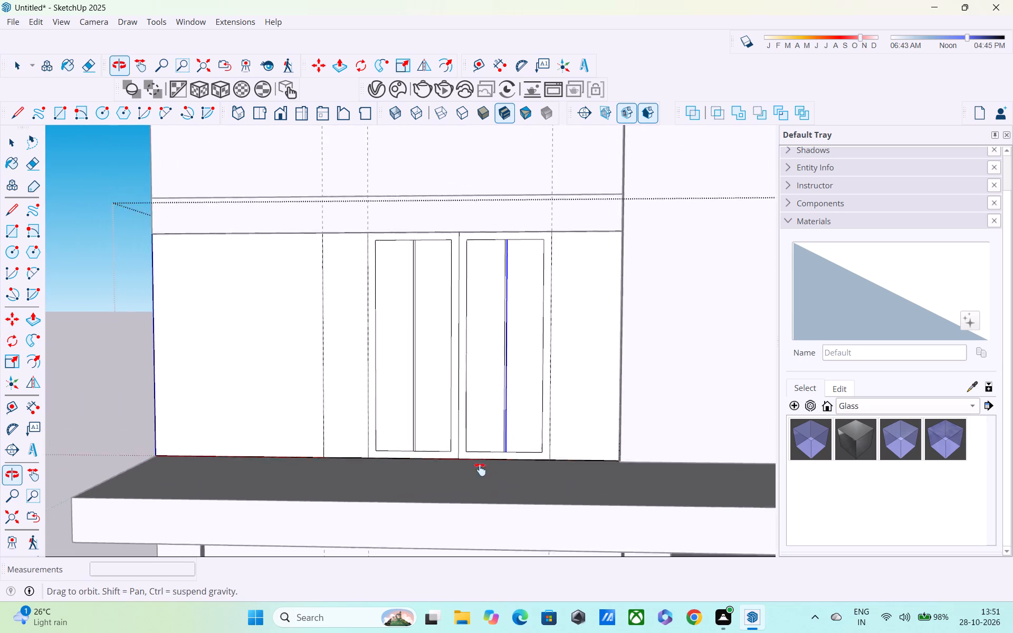
{"action": "middle_click_drag", "start_coordinate": [480, 469], "coordinate": [486, 518], "text": "shift"}
{"action": "scroll", "coordinate": [404, 409], "scroll_direction": "up", "scroll_amount": 3}
{"action": "key", "text": "space"}
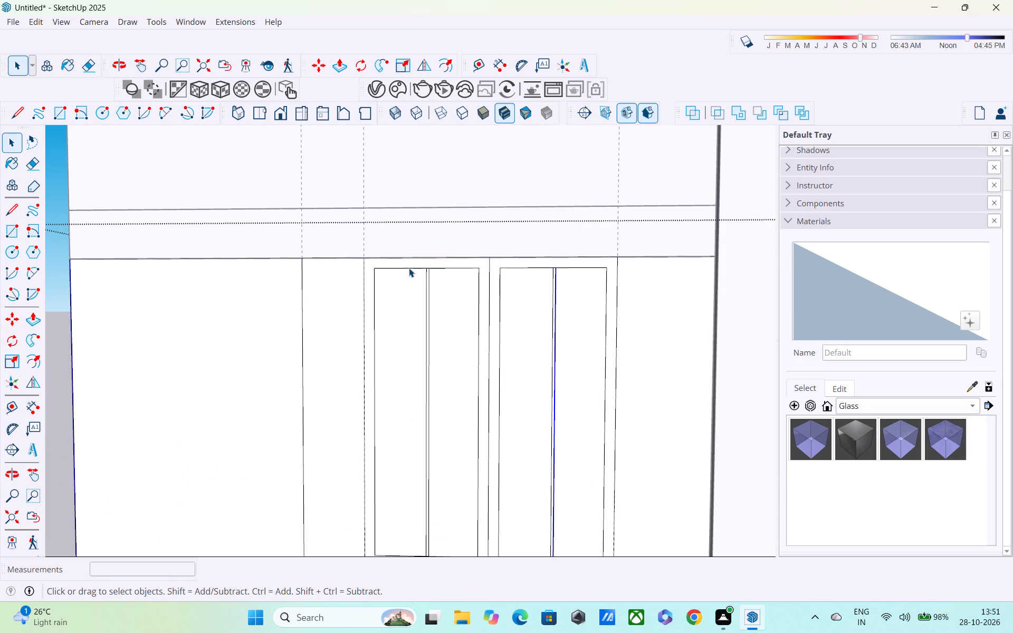
{"action": "left_click", "coordinate": [409, 268]}
{"action": "scroll", "coordinate": [433, 267], "scroll_direction": "up", "scroll_amount": 8}
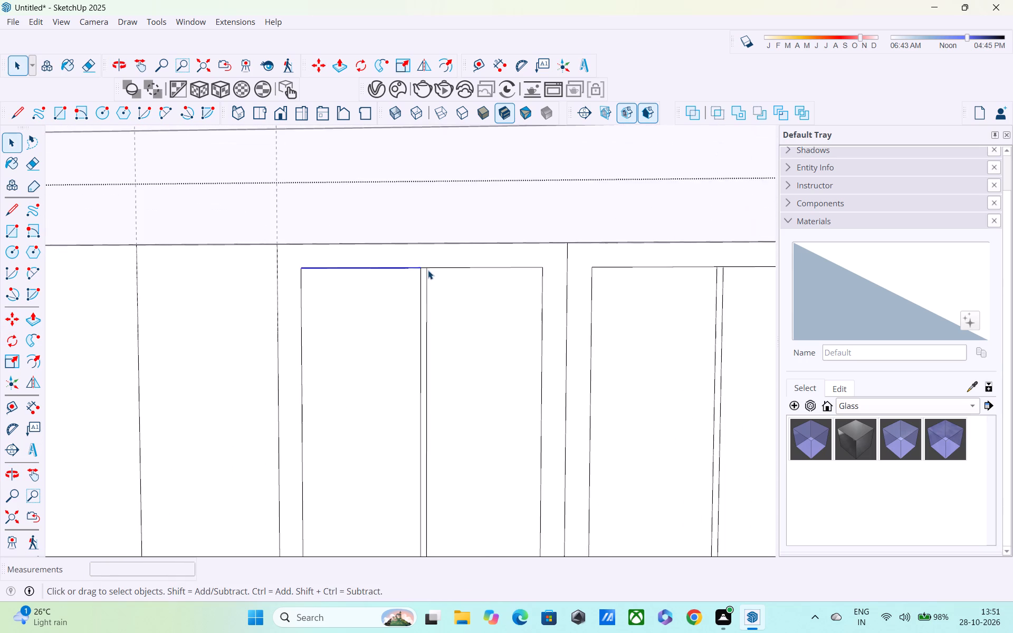
{"action": "scroll", "coordinate": [428, 270], "scroll_direction": "up", "scroll_amount": 4}
{"action": "left_click", "coordinate": [422, 265], "text": "shift"}
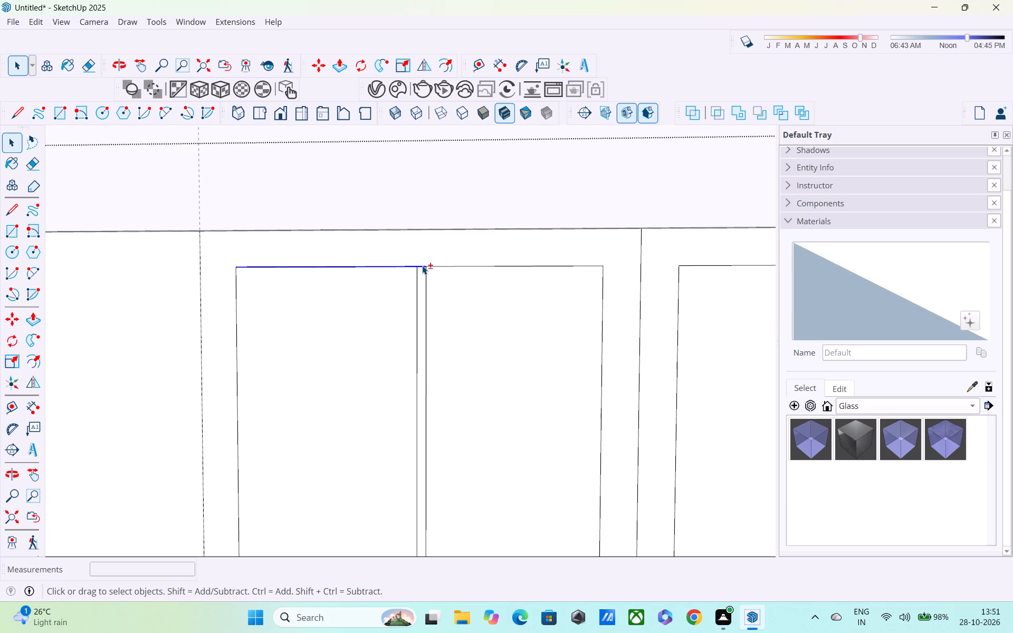
{"action": "left_click", "coordinate": [441, 265], "text": "shift"}
{"action": "key", "text": "m"}
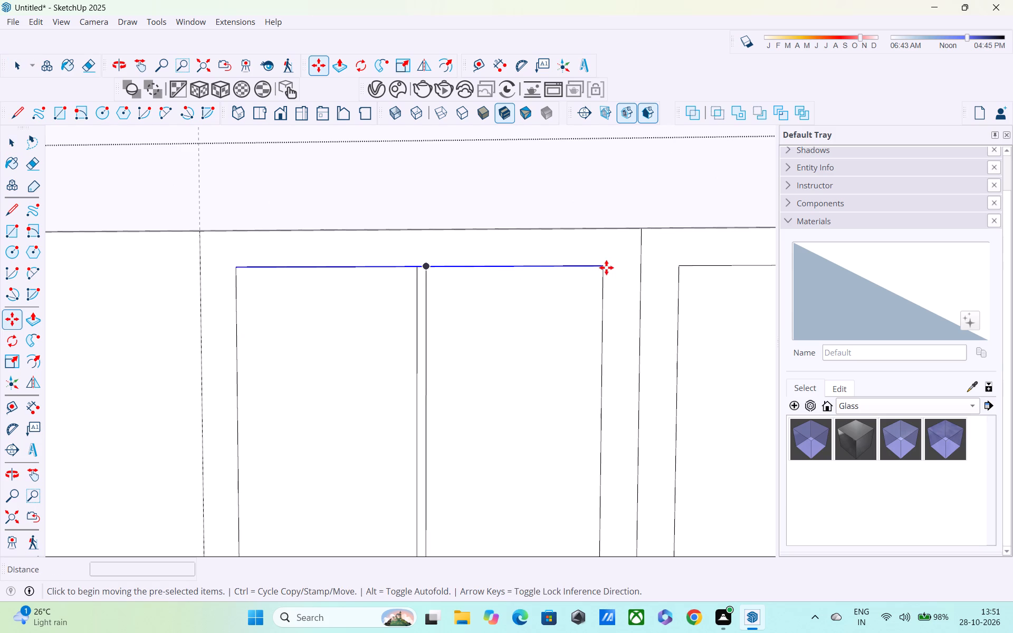
{"action": "left_click", "coordinate": [606, 267]}
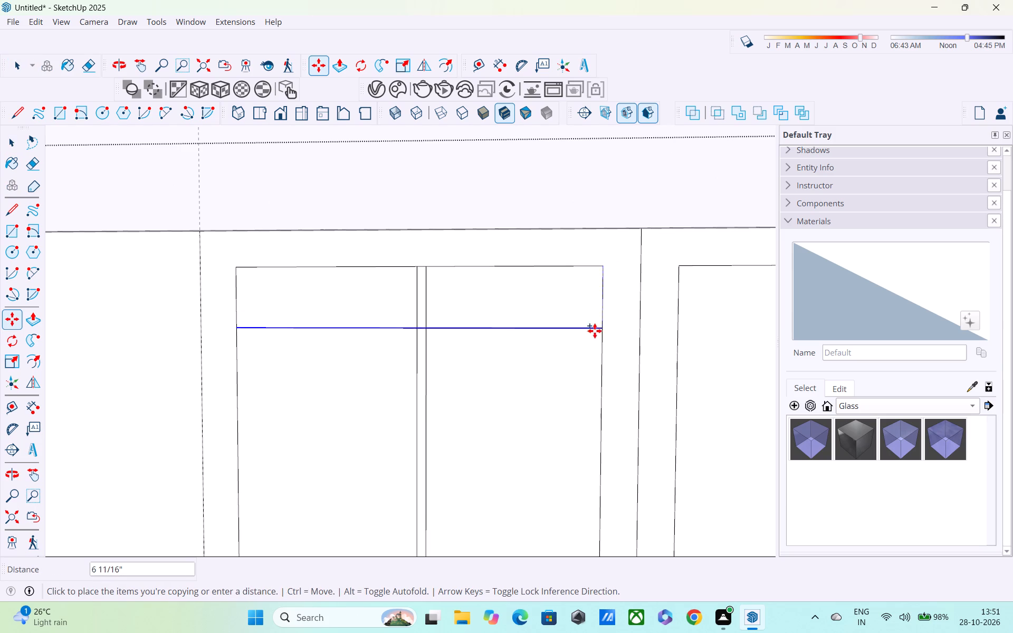
{"action": "middle_click_drag", "start_coordinate": [608, 362], "coordinate": [617, 274], "text": "shift"}
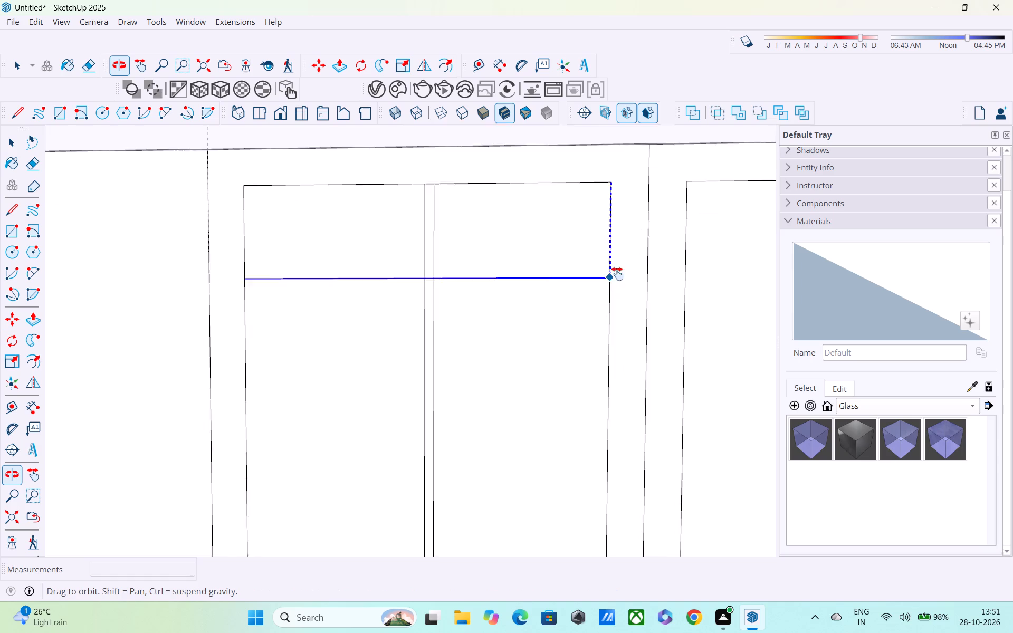
{"action": "middle_click_drag", "start_coordinate": [617, 274], "coordinate": [627, 204], "text": "shift"}
{"action": "middle_click_drag", "start_coordinate": [619, 244], "coordinate": [615, 382]}
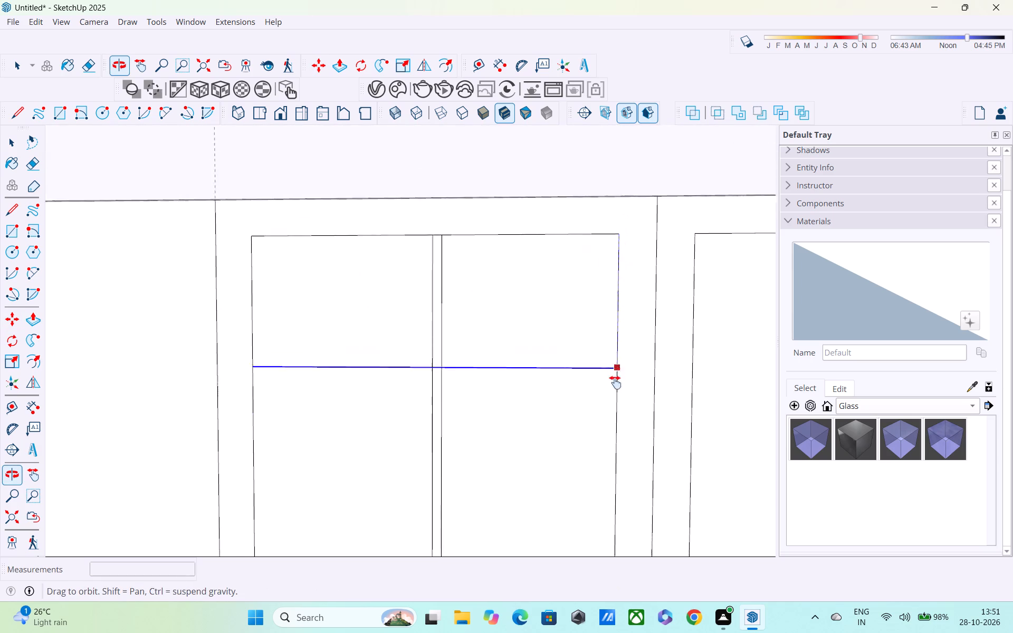
{"action": "middle_click_drag", "start_coordinate": [615, 382], "coordinate": [615, 389]}
{"action": "middle_click_drag", "start_coordinate": [611, 397], "coordinate": [611, 375], "text": "shift"}
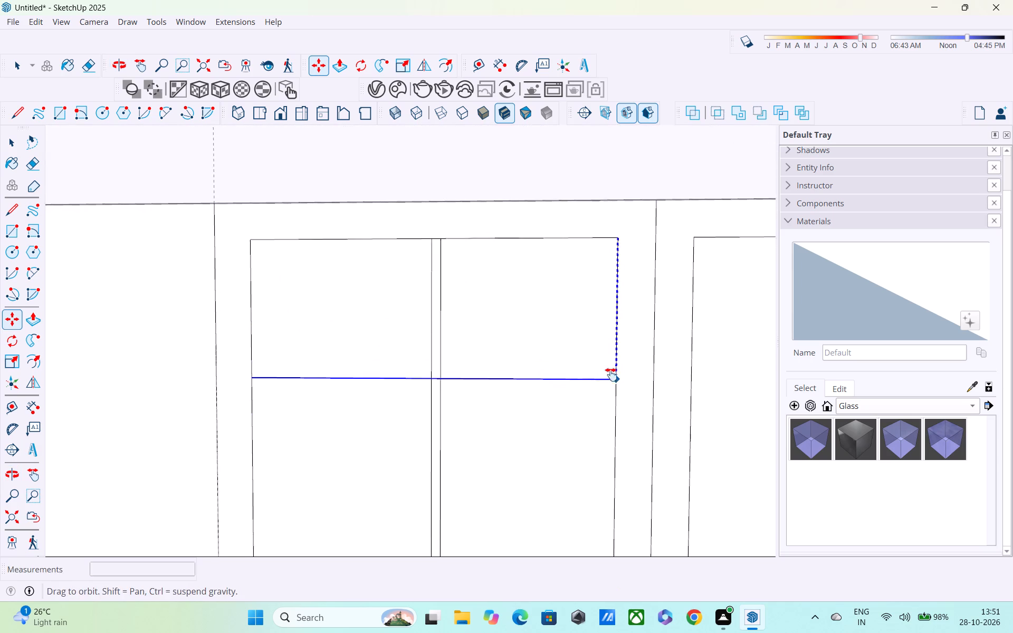
{"action": "middle_click_drag", "start_coordinate": [611, 375], "coordinate": [613, 352], "text": "shift"}
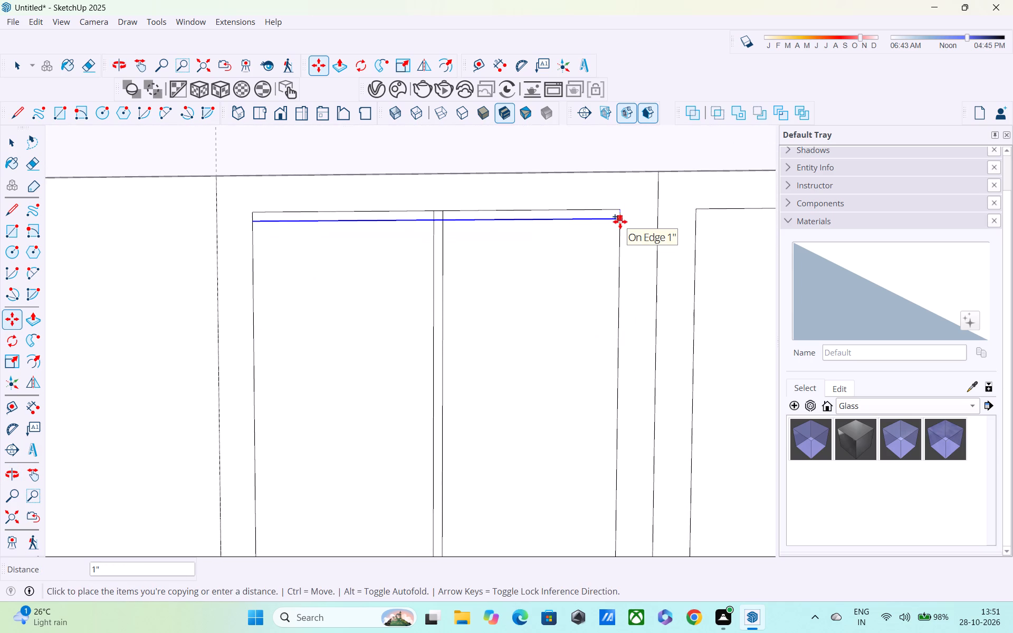
{"action": "type", "text": "1\""}
{"action": "key", "text": "Return"}
{"action": "key", "text": "space"}
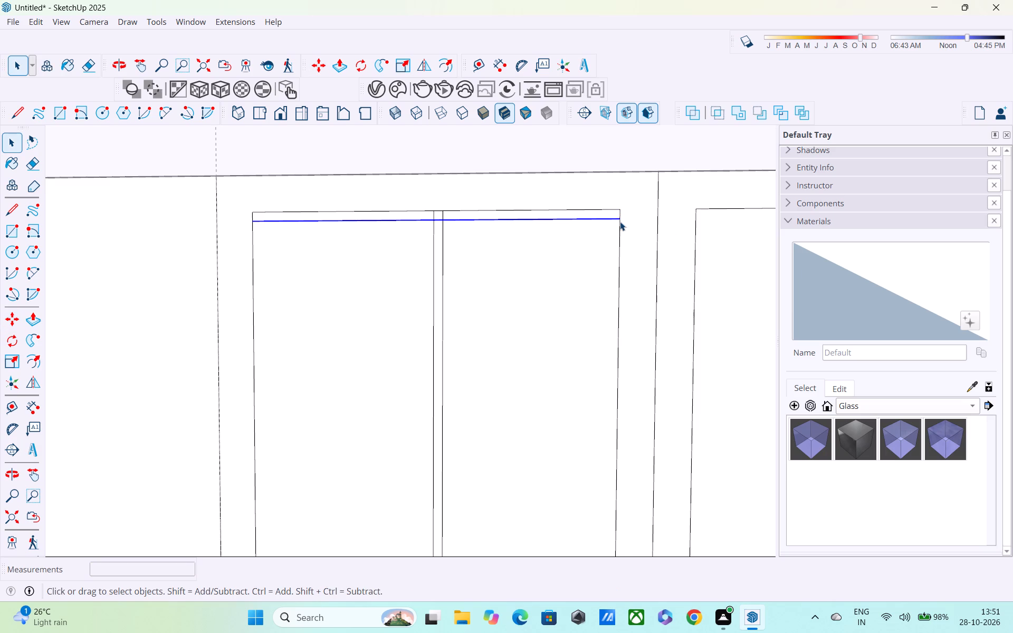
Copy both lines of the left frame's top horizontal bar 9' 3" straight down to the frame's bottom edge.
{"action": "left_click", "coordinate": [613, 209]}
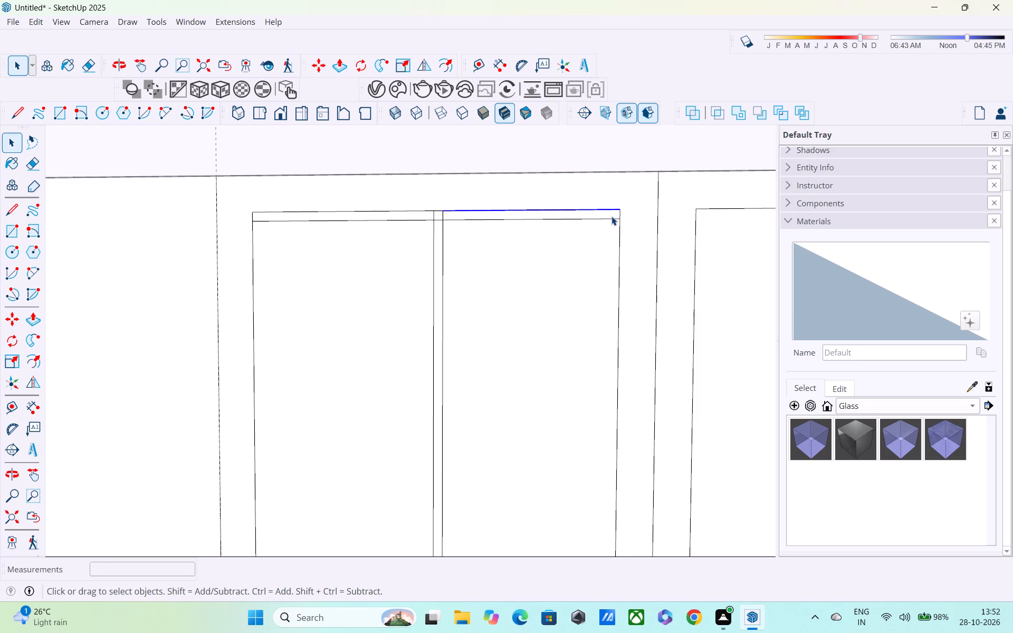
{"action": "scroll", "coordinate": [428, 225], "scroll_direction": "up", "scroll_amount": 4, "text": "shift"}
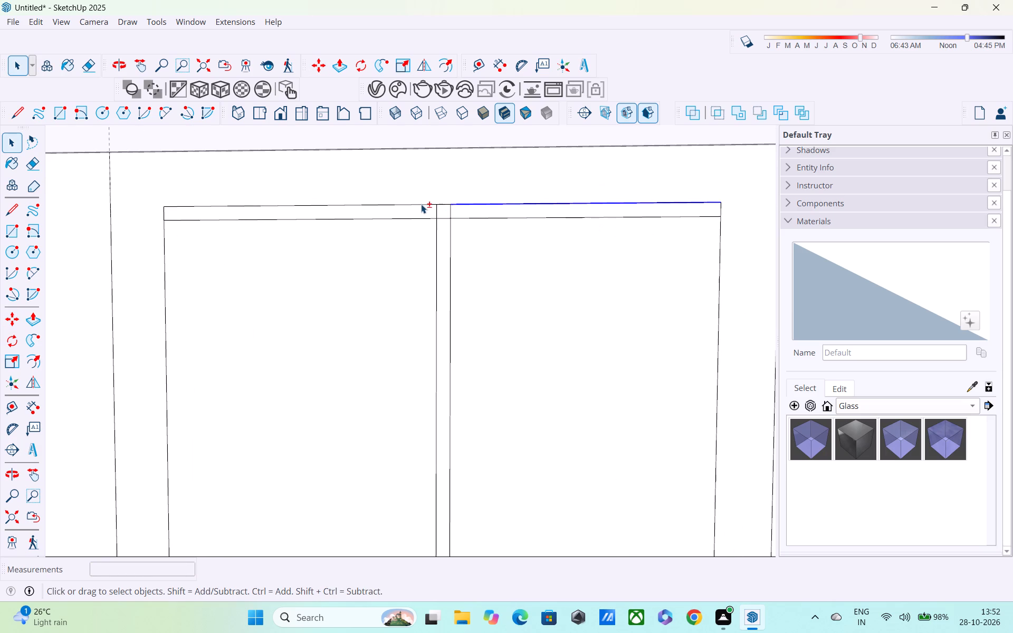
{"action": "left_click", "coordinate": [421, 204], "text": "shift"}
{"action": "left_click", "coordinate": [441, 205], "text": "shift"}
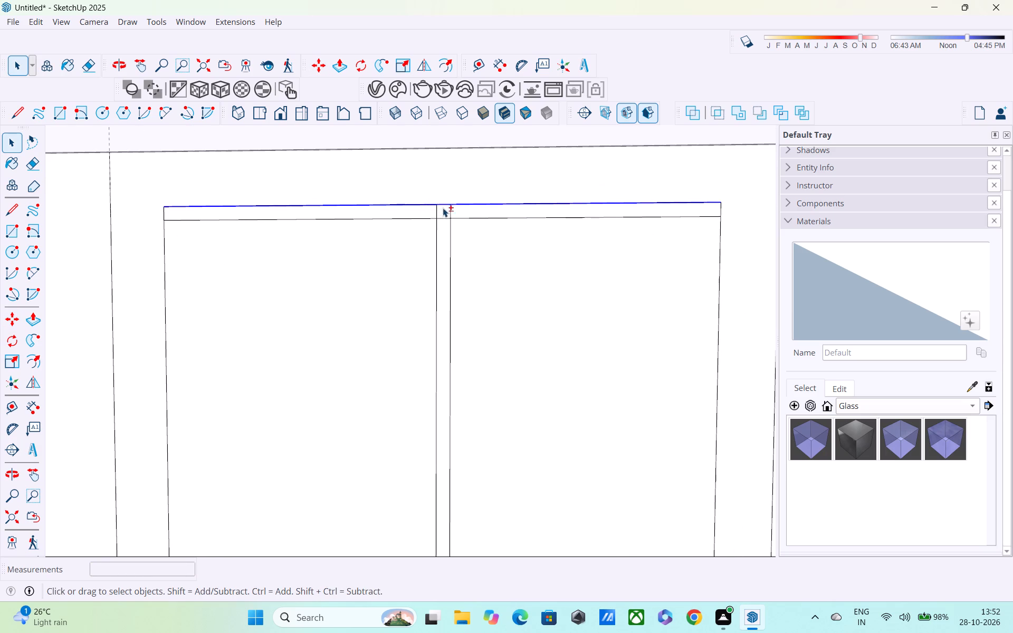
{"action": "left_click", "coordinate": [448, 217], "text": "shift"}
{"action": "left_click", "coordinate": [448, 217], "text": "shift"}
{"action": "left_click", "coordinate": [446, 214], "text": "shift"}
{"action": "left_click", "coordinate": [413, 219], "text": "shift"}
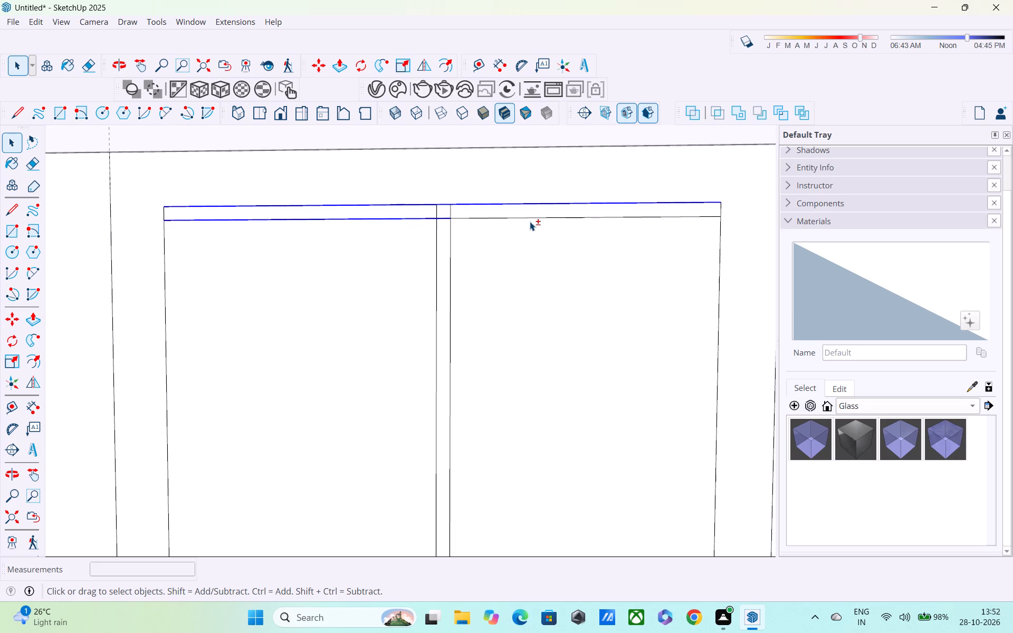
{"action": "left_click", "coordinate": [529, 218], "text": "shift"}
{"action": "key", "text": "m"}
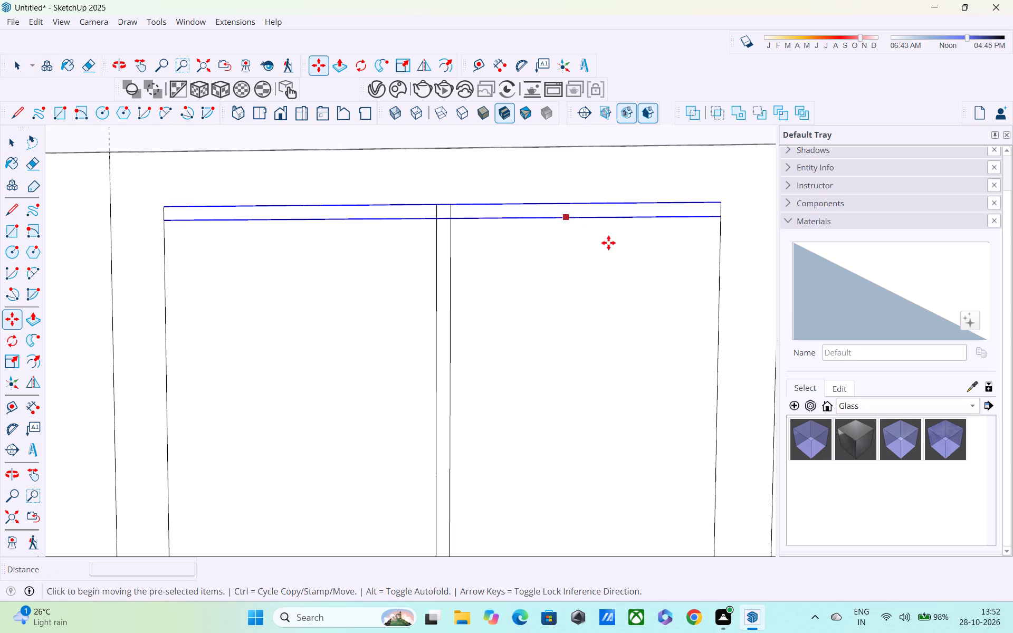
{"action": "left_click", "coordinate": [720, 217]}
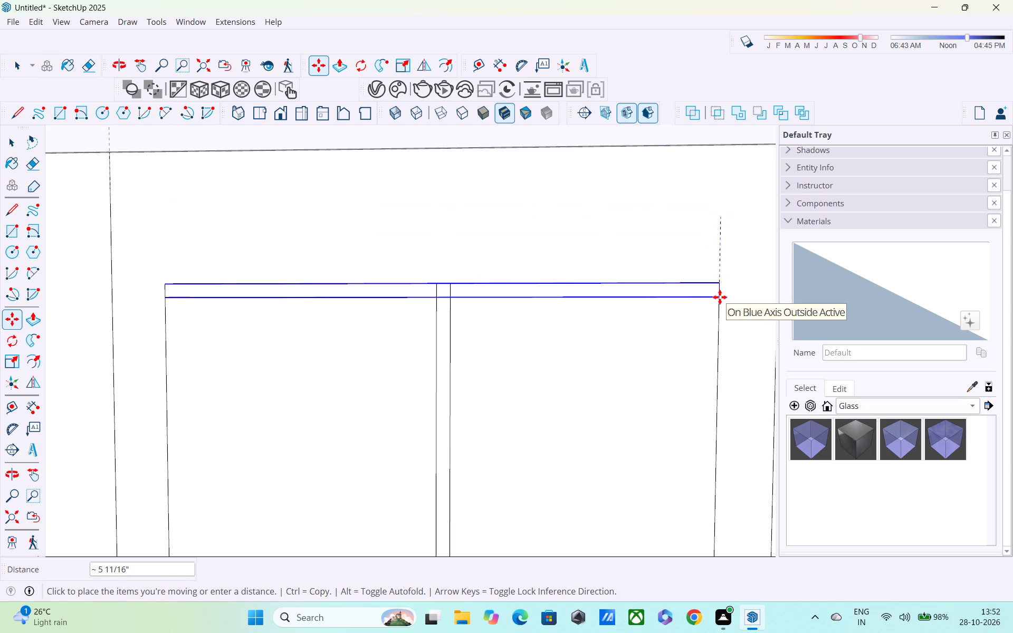
{"action": "middle_click_drag", "start_coordinate": [724, 368], "coordinate": [724, 140], "text": "shift"}
{"action": "scroll", "coordinate": [722, 145], "scroll_direction": "down", "scroll_amount": 4}
{"action": "scroll", "coordinate": [722, 145], "scroll_direction": "up", "scroll_amount": 1}
{"action": "scroll", "coordinate": [722, 145], "scroll_direction": "down", "scroll_amount": 1}
{"action": "scroll", "coordinate": [706, 202], "scroll_direction": "down", "scroll_amount": 5}
{"action": "middle_click_drag", "start_coordinate": [700, 241], "coordinate": [702, 131]}
{"action": "scroll", "coordinate": [702, 133], "scroll_direction": "down", "scroll_amount": 6}
{"action": "middle_click_drag", "start_coordinate": [711, 242], "coordinate": [710, 235], "text": "shift"}
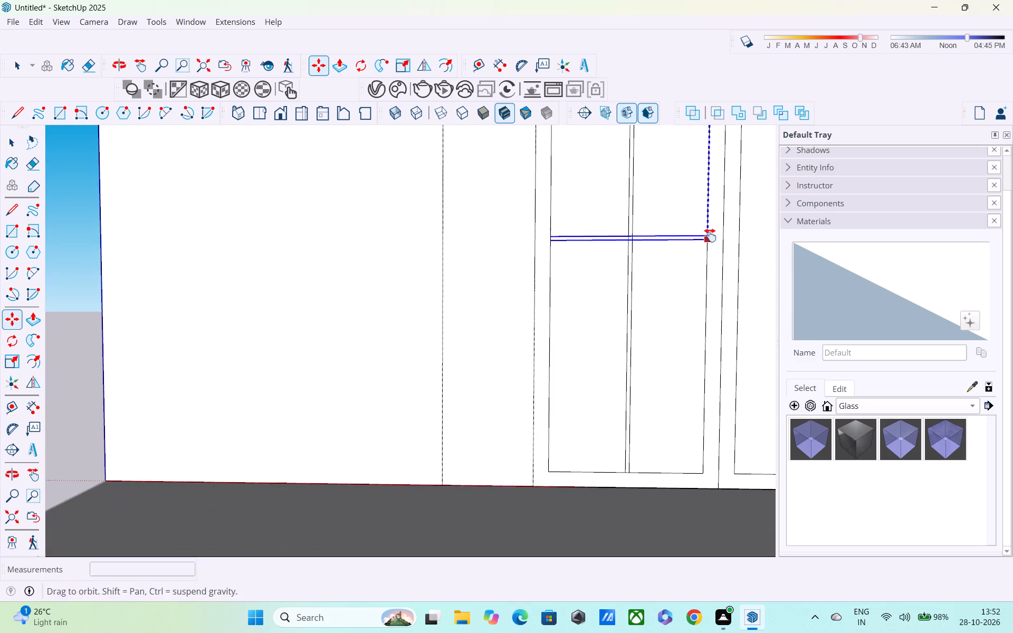
{"action": "middle_click_drag", "start_coordinate": [710, 235], "coordinate": [704, 171], "text": "shift"}
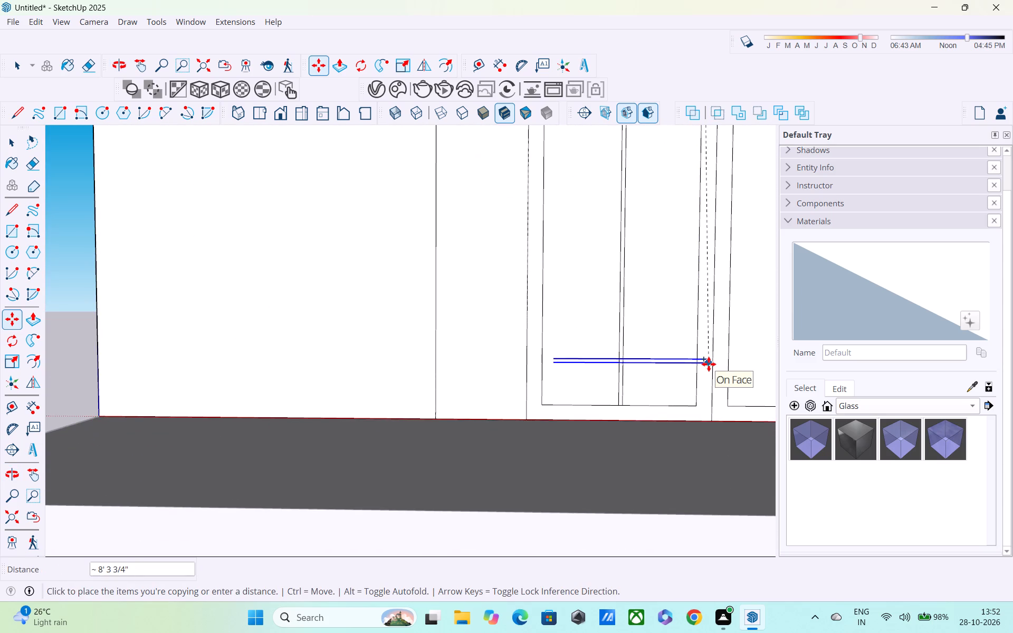
{"action": "scroll", "coordinate": [709, 364], "scroll_direction": "up", "scroll_amount": 4}
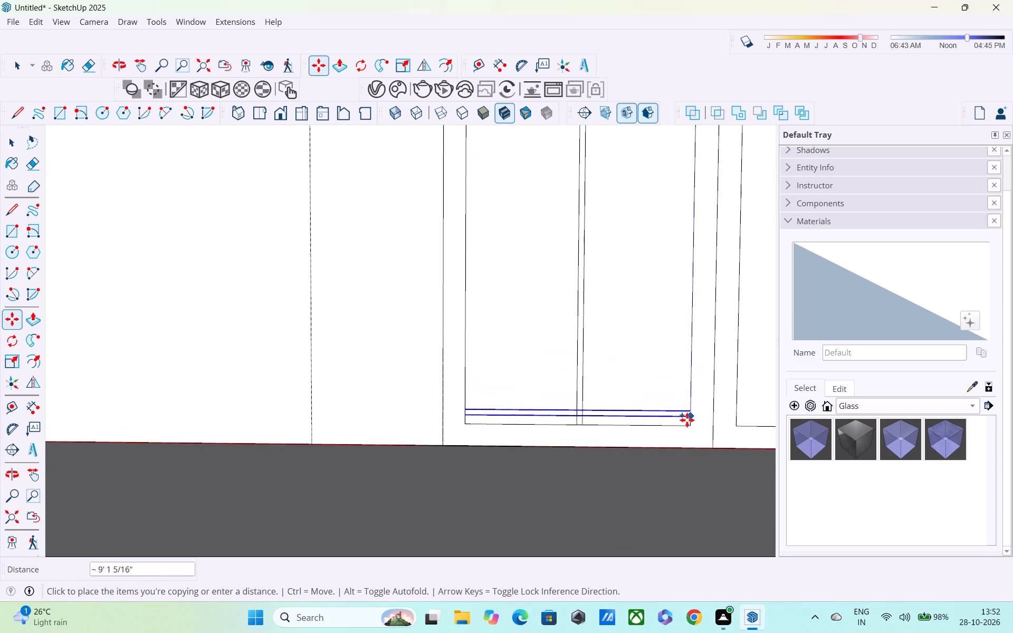
{"action": "left_click", "coordinate": [687, 420]}
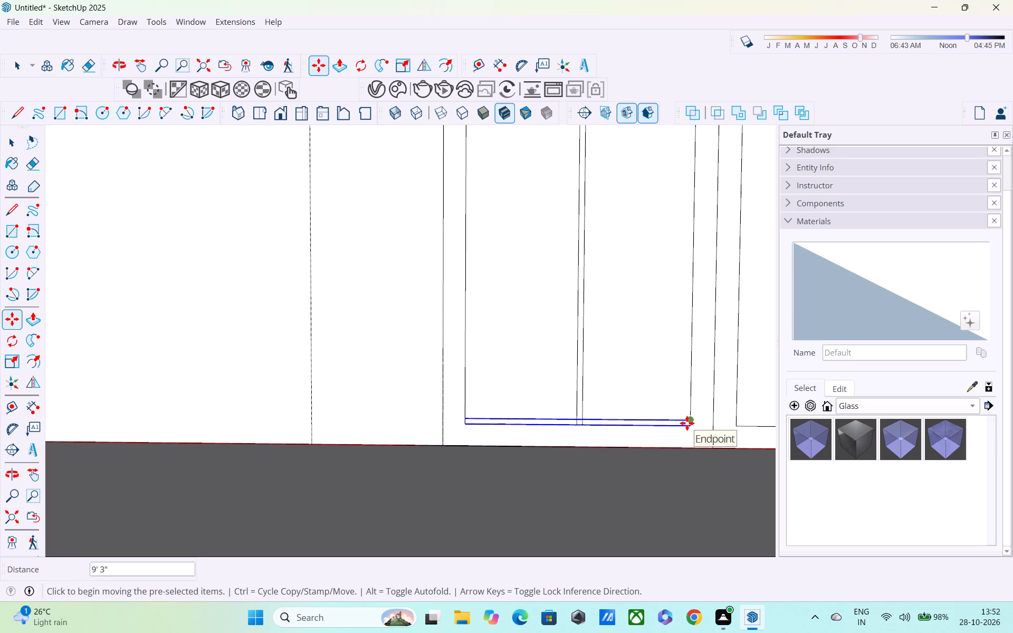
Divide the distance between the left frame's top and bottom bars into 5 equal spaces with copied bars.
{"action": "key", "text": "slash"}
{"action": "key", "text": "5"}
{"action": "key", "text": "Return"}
Set the left frame's horizontal bar array to 4 equal divisions between the top and bottom bars.
{"action": "scroll", "coordinate": [699, 423], "scroll_direction": "down", "scroll_amount": 4}
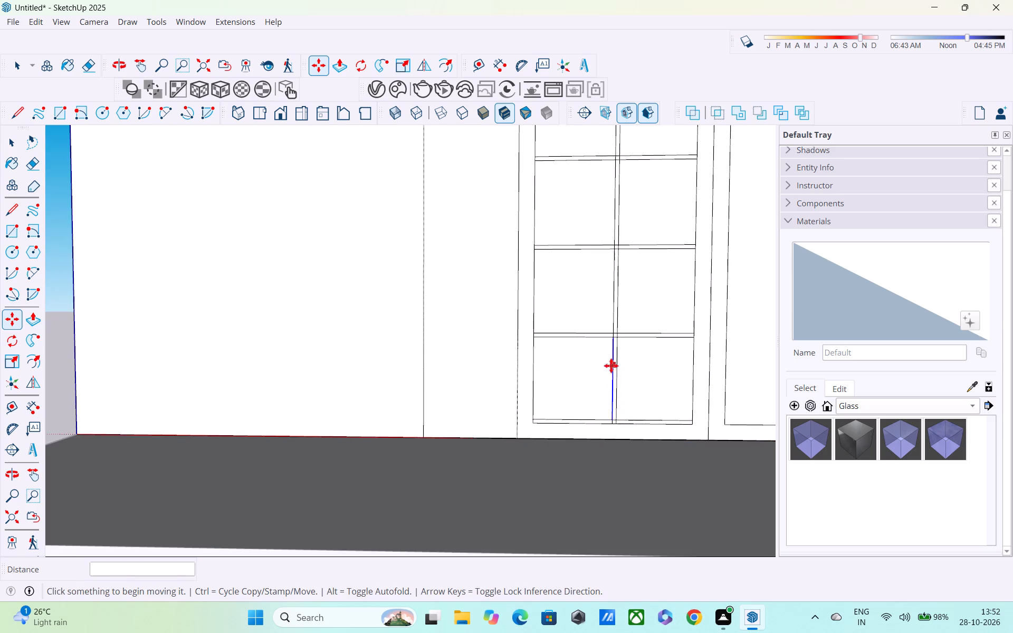
{"action": "scroll", "coordinate": [646, 538], "scroll_direction": "down", "scroll_amount": 4}
{"action": "scroll", "coordinate": [618, 332], "scroll_direction": "down", "scroll_amount": 3}
{"action": "middle_click_drag", "start_coordinate": [623, 344], "coordinate": [622, 343], "text": "shift"}
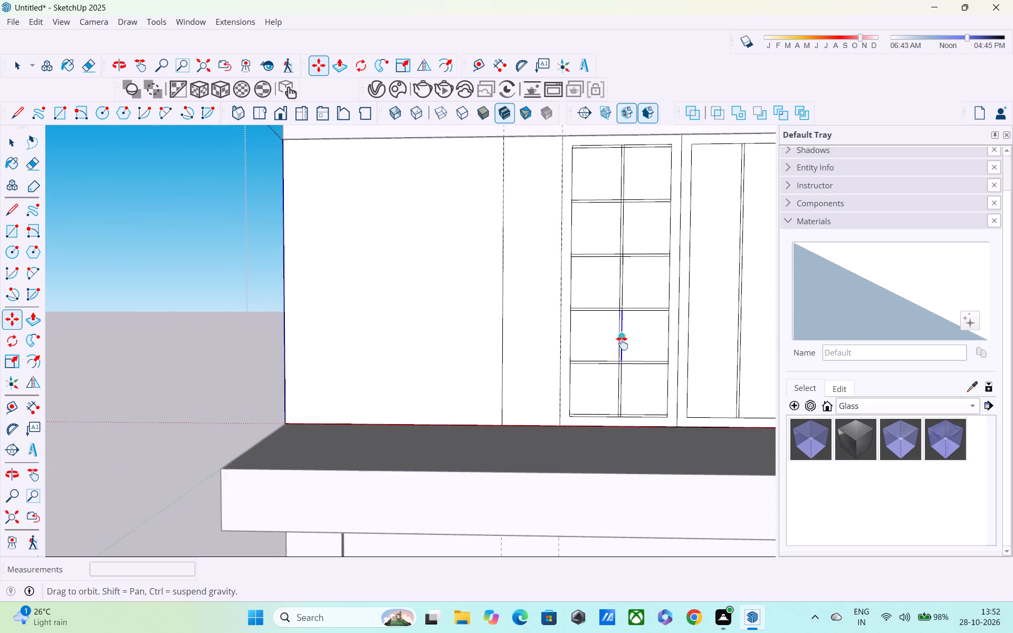
{"action": "middle_click_drag", "start_coordinate": [622, 343], "coordinate": [589, 436], "text": "shift"}
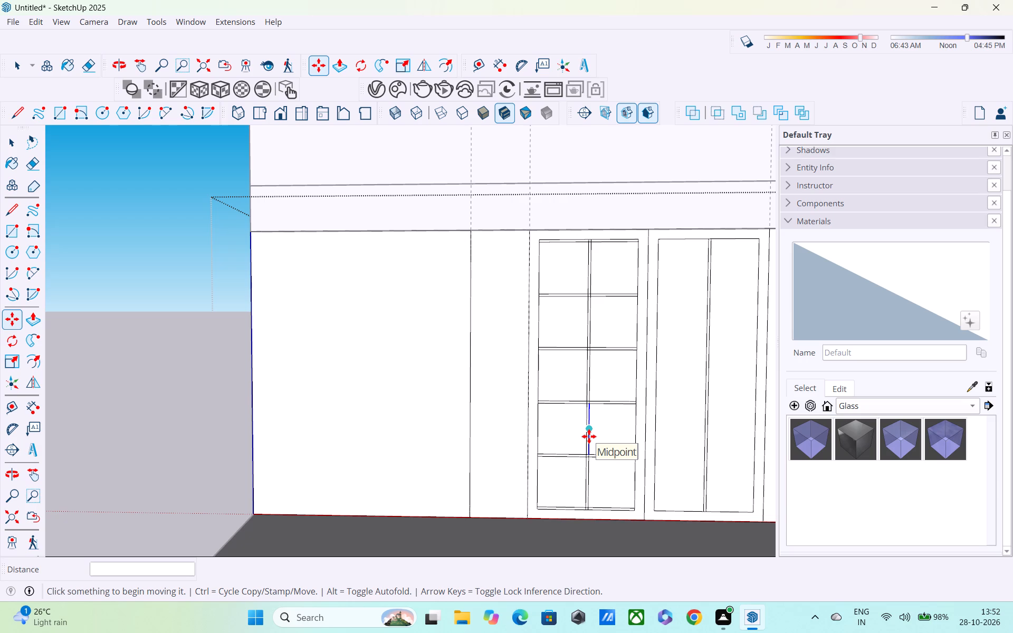
{"action": "type", "text": "/4"}
{"action": "key", "text": "Return"}
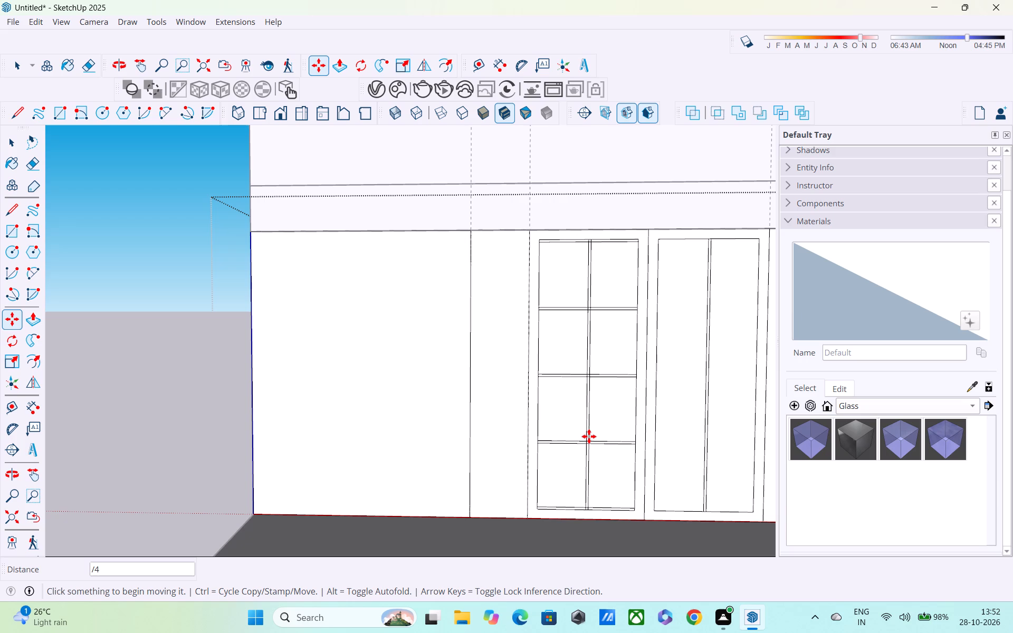
Push the left frame's two top-row panes and the left pane of the second row 9" through the wall.
{"action": "scroll", "coordinate": [589, 436], "scroll_direction": "up", "scroll_amount": 1}
{"action": "key", "text": "space"}
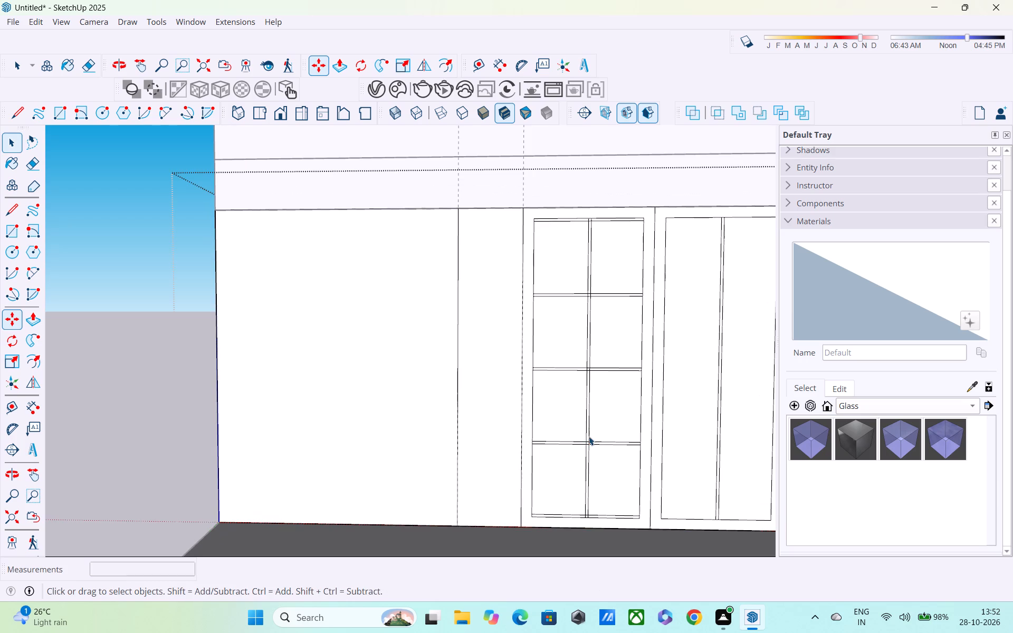
{"action": "middle_click_drag", "start_coordinate": [692, 396], "coordinate": [523, 465]}
{"action": "scroll", "coordinate": [545, 400], "scroll_direction": "up", "scroll_amount": 4}
{"action": "middle_click_drag", "start_coordinate": [531, 396], "coordinate": [531, 389]}
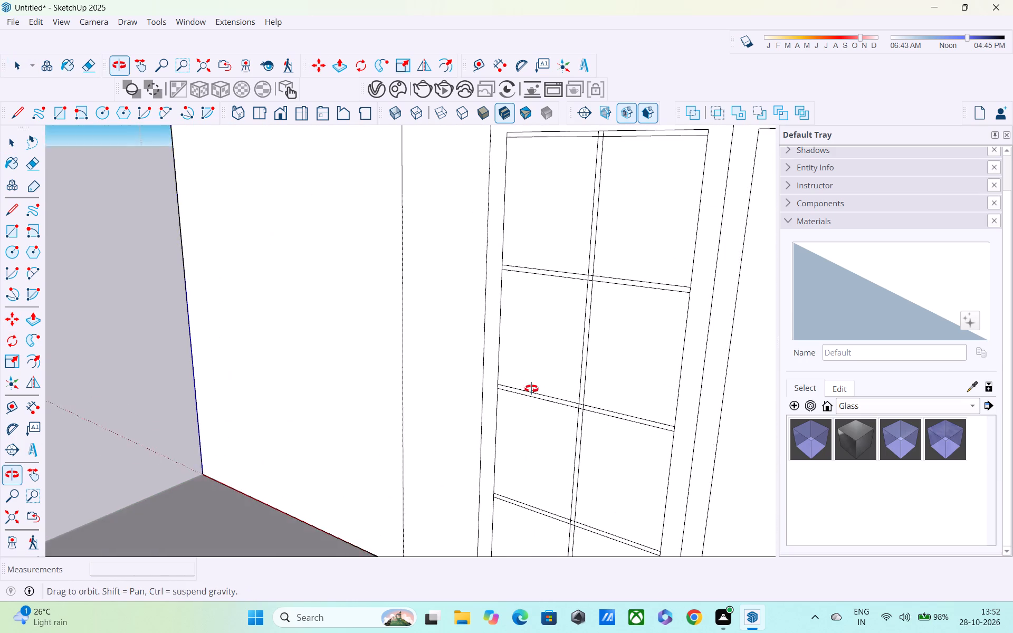
{"action": "middle_click_drag", "start_coordinate": [531, 389], "coordinate": [540, 366]}
{"action": "key", "text": "p"}
{"action": "left_click", "coordinate": [550, 324]}
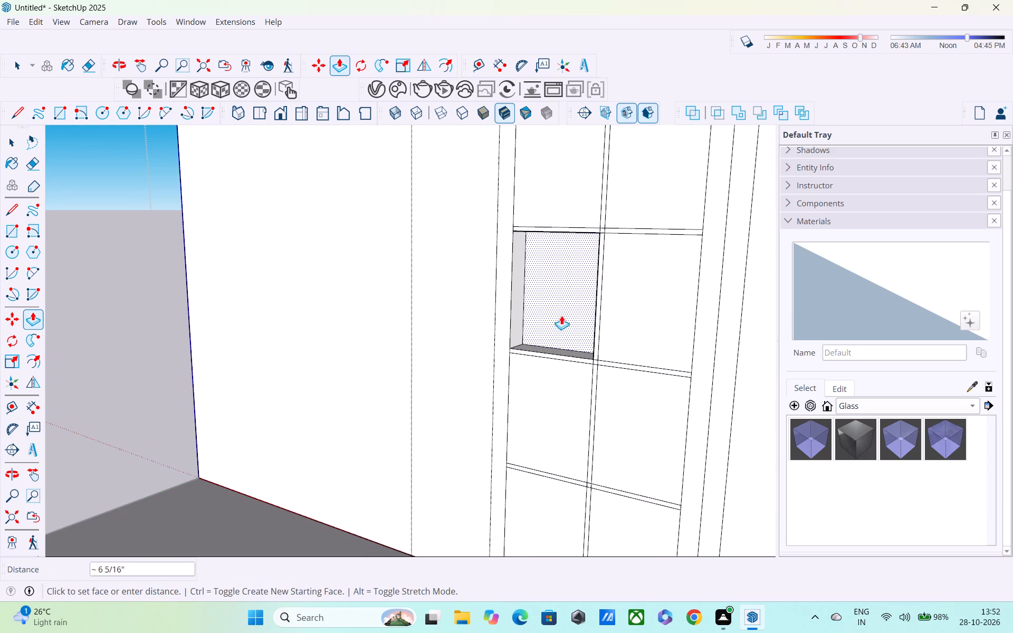
{"action": "left_click", "coordinate": [575, 290]}
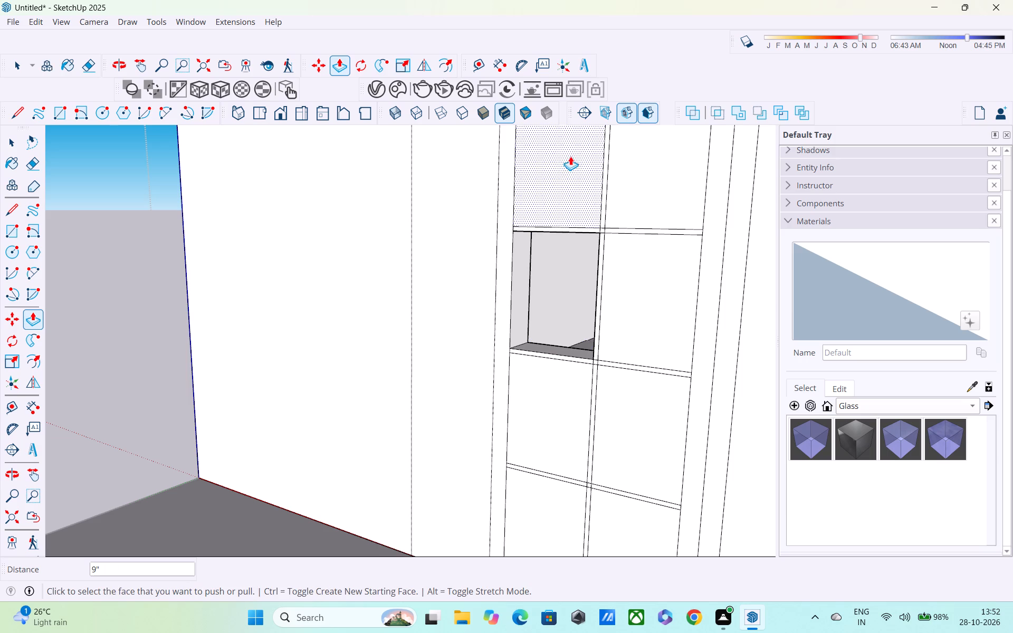
{"action": "double_click", "coordinate": [567, 160]}
{"action": "scroll", "coordinate": [578, 225], "scroll_direction": "up", "scroll_amount": 1}
{"action": "middle_click_drag", "start_coordinate": [576, 244], "coordinate": [511, 311], "text": "shift"}
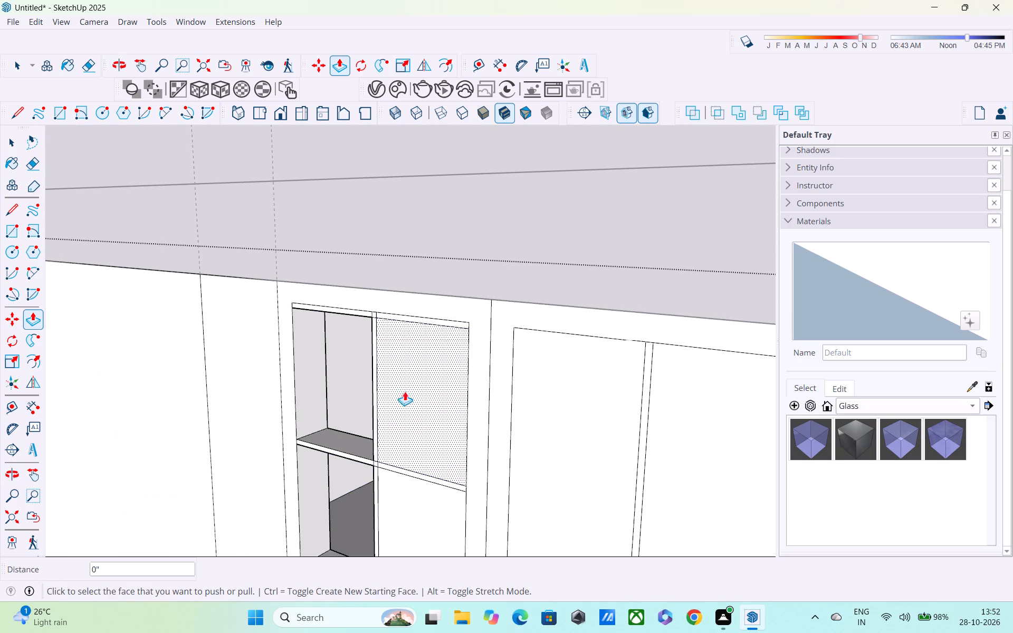
{"action": "double_click", "coordinate": [414, 388]}
Push the four panes in the left frame's two lower rows 9" through the wall.
{"action": "middle_click_drag", "start_coordinate": [417, 409], "coordinate": [486, 259], "text": "shift"}
{"action": "middle_click_drag", "start_coordinate": [506, 287], "coordinate": [486, 354], "text": "shift"}
{"action": "double_click", "coordinate": [494, 337]}
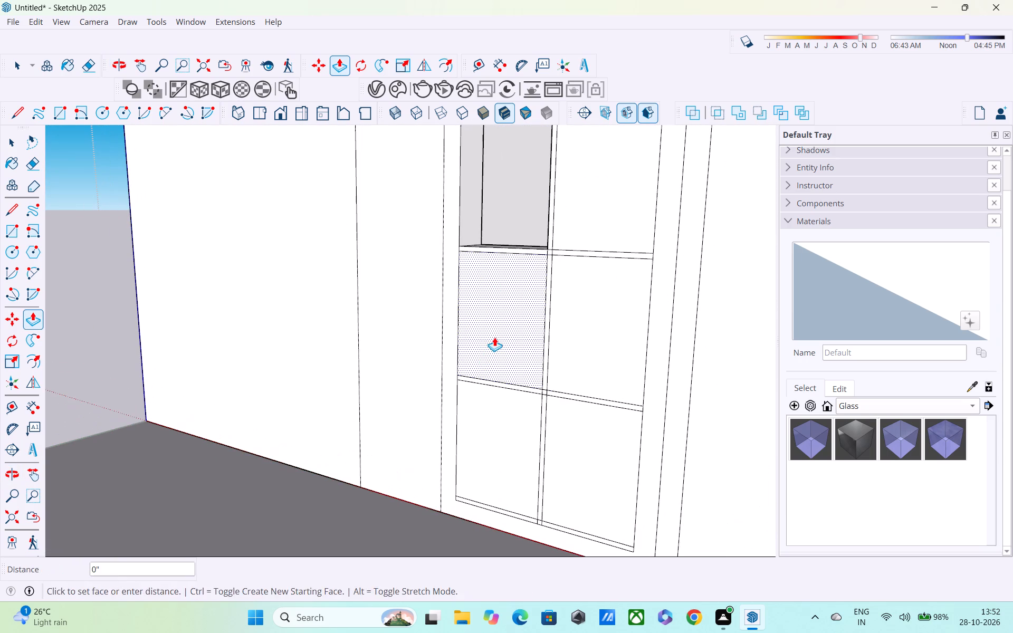
{"action": "double_click", "coordinate": [585, 326]}
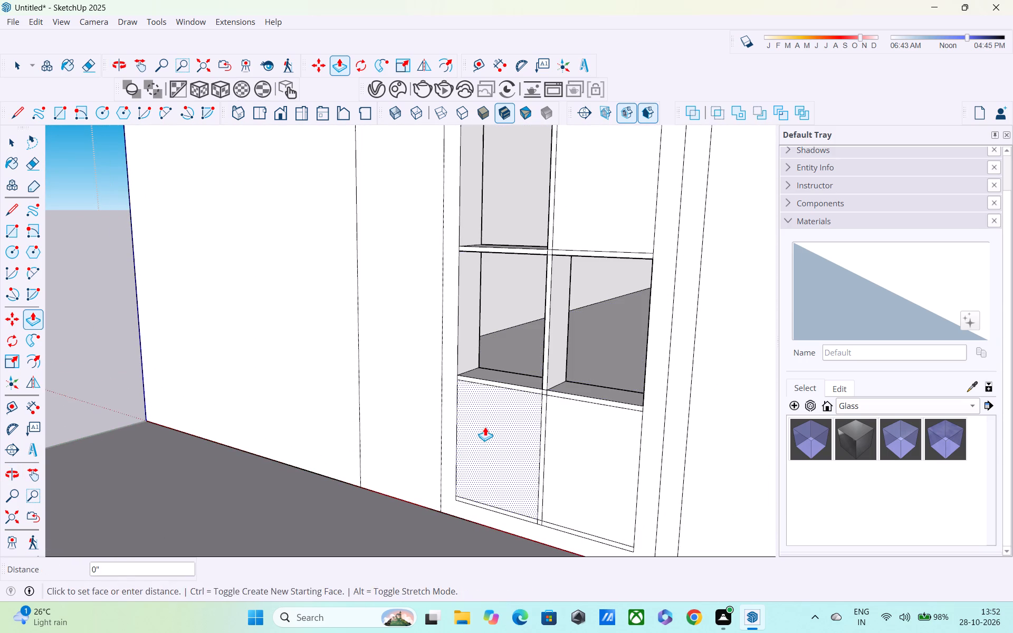
{"action": "double_click", "coordinate": [485, 427]}
{"action": "double_click", "coordinate": [571, 436]}
Copy all segments of the right inner frame's top edge 1" downward to form a thin horizontal bar.
{"action": "middle_click_drag", "start_coordinate": [571, 438], "coordinate": [204, 471], "text": "shift"}
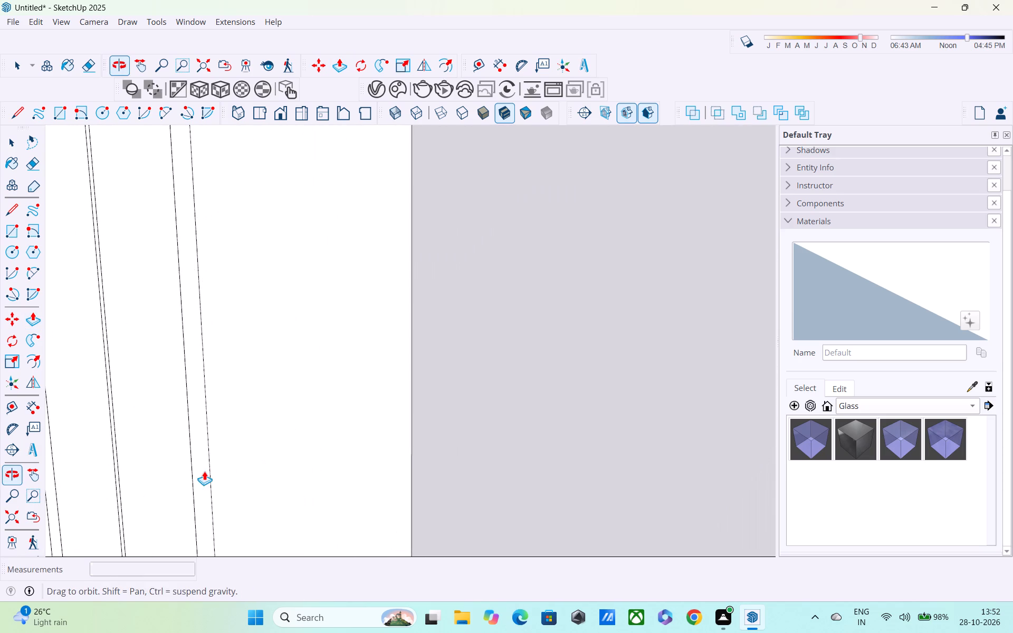
{"action": "scroll", "coordinate": [206, 466], "scroll_direction": "down", "scroll_amount": 4}
{"action": "scroll", "coordinate": [207, 464], "scroll_direction": "up", "scroll_amount": 1}
{"action": "middle_click_drag", "start_coordinate": [208, 462], "coordinate": [635, 421], "text": "shift"}
{"action": "scroll", "coordinate": [635, 420], "scroll_direction": "down", "scroll_amount": 4}
{"action": "scroll", "coordinate": [600, 425], "scroll_direction": "up", "scroll_amount": 1}
{"action": "middle_click_drag", "start_coordinate": [599, 425], "coordinate": [678, 399]}
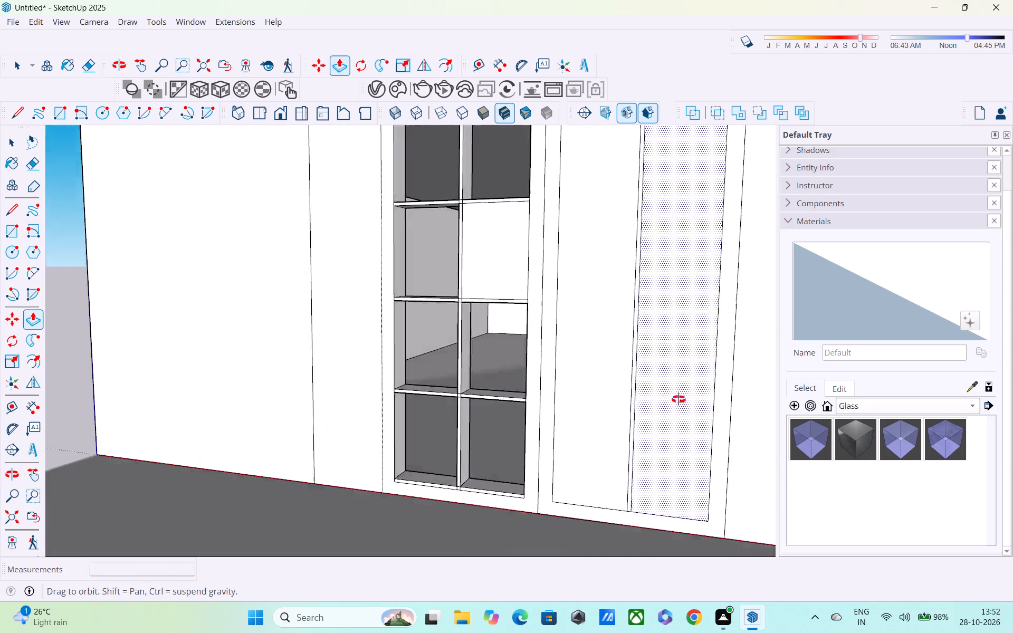
{"action": "middle_click_drag", "start_coordinate": [678, 399], "coordinate": [748, 381]}
{"action": "middle_click_drag", "start_coordinate": [636, 430], "coordinate": [467, 541], "text": "shift"}
{"action": "scroll", "coordinate": [438, 521], "scroll_direction": "down", "scroll_amount": 3}
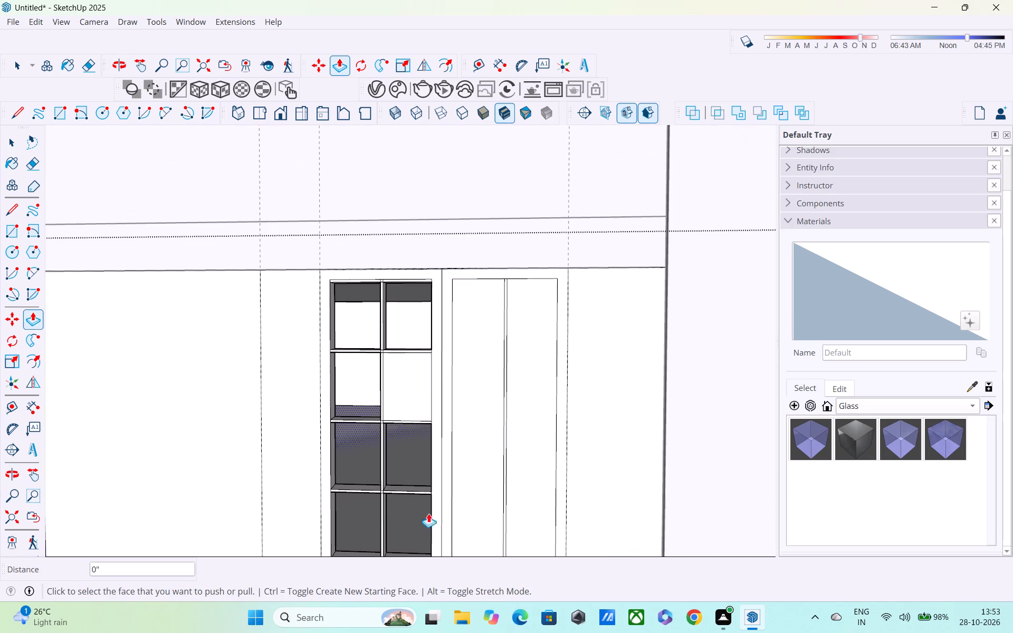
{"action": "key", "text": "space"}
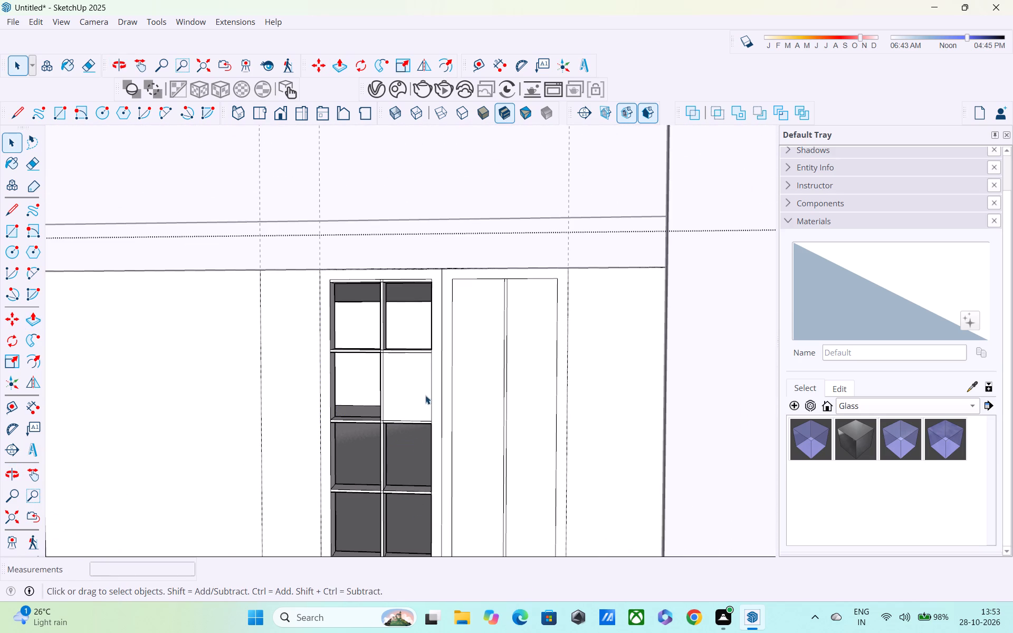
{"action": "scroll", "coordinate": [443, 373], "scroll_direction": "up", "scroll_amount": 4}
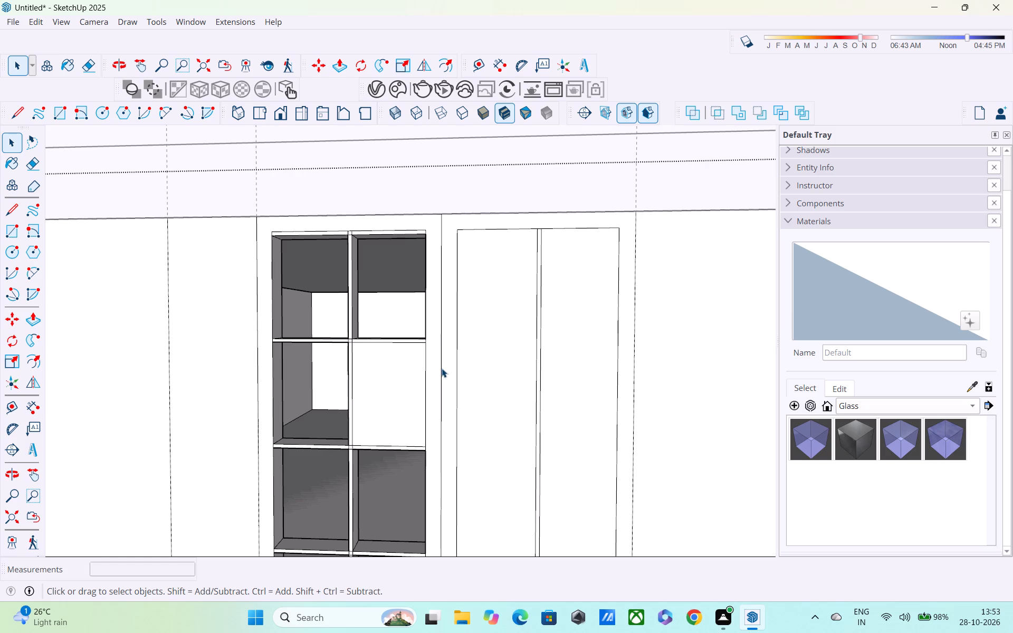
{"action": "key", "text": "l"}
{"action": "key", "text": "space"}
{"action": "left_click", "coordinate": [488, 231]}
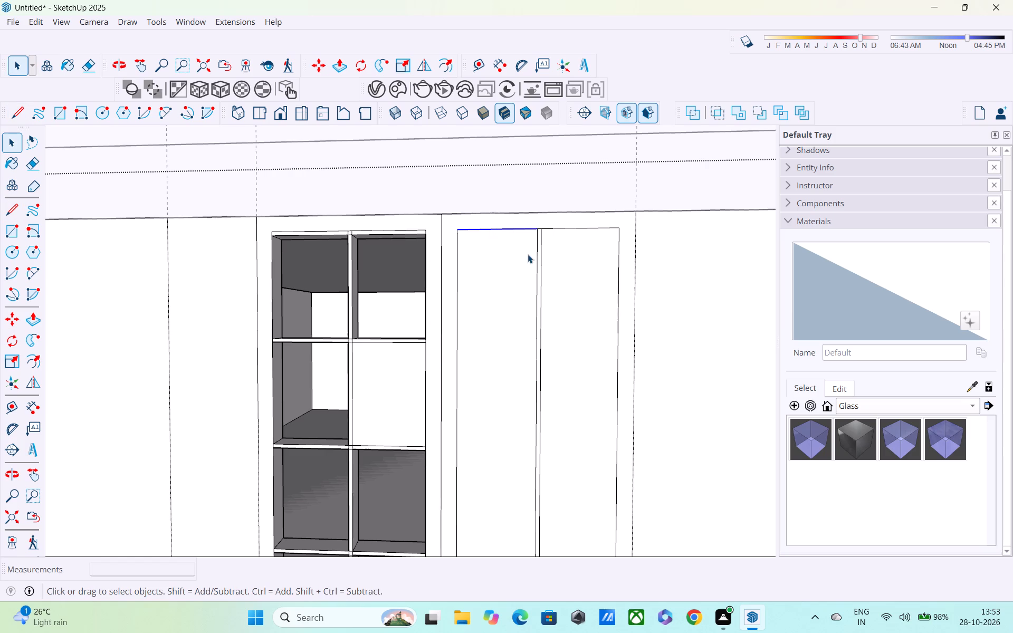
{"action": "scroll", "coordinate": [540, 238], "scroll_direction": "up", "scroll_amount": 9, "text": "shift"}
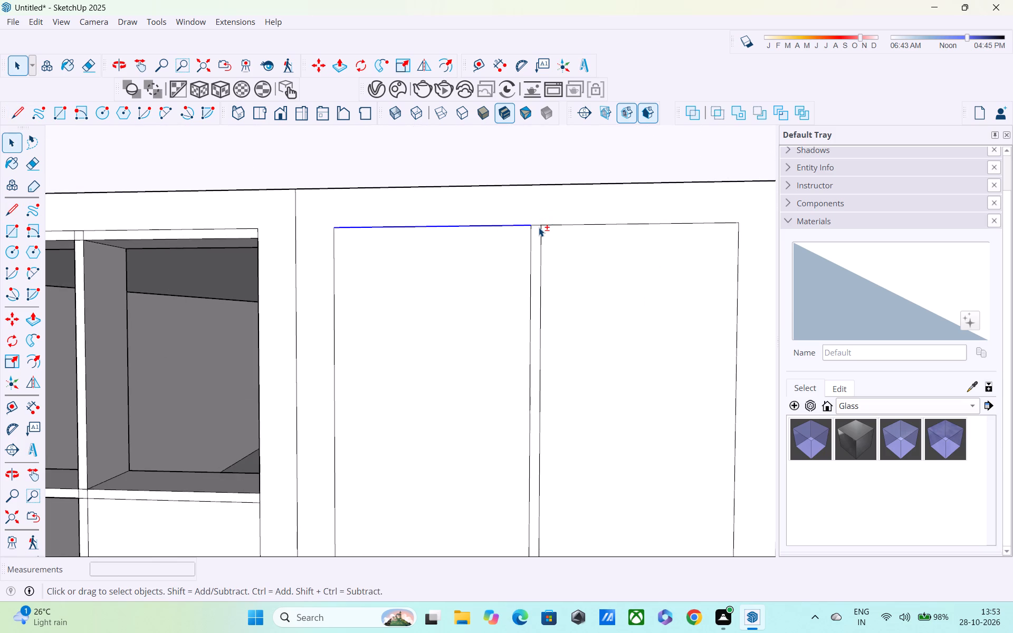
{"action": "left_click", "coordinate": [537, 225], "text": "shift"}
{"action": "left_click", "coordinate": [561, 226], "text": "shift"}
{"action": "key", "text": "m"}
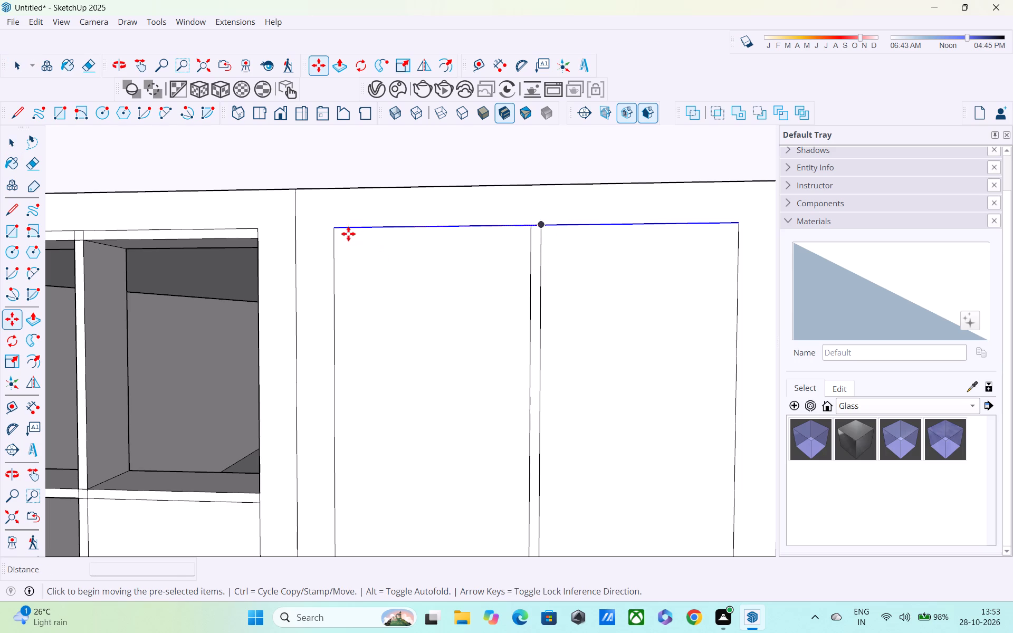
{"action": "left_click", "coordinate": [338, 228]}
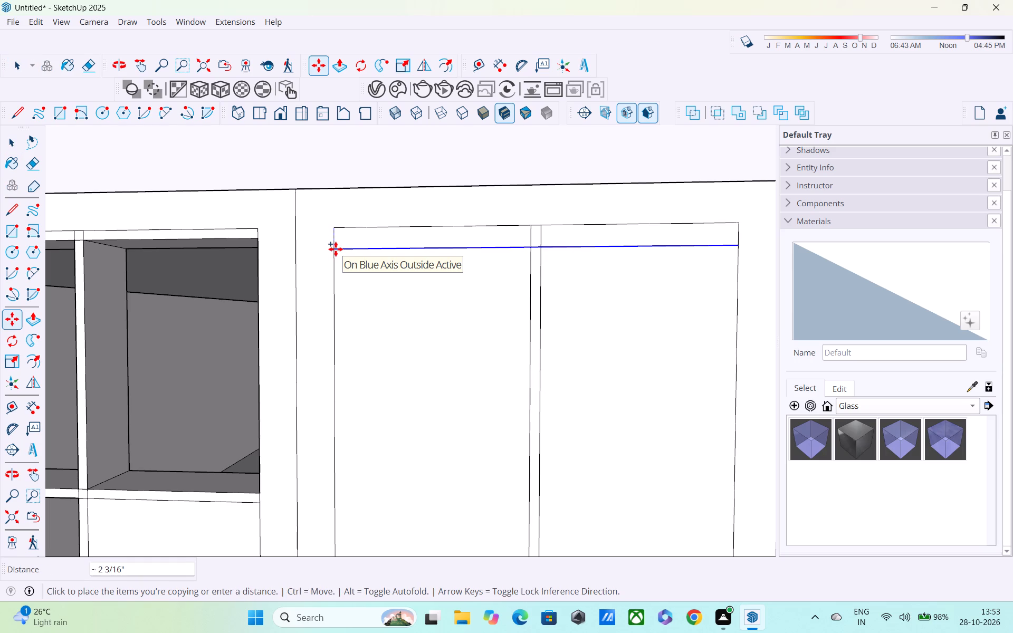
{"action": "type", "text": "1\""}
{"action": "key", "text": "Return"}
{"action": "key", "text": "space"}
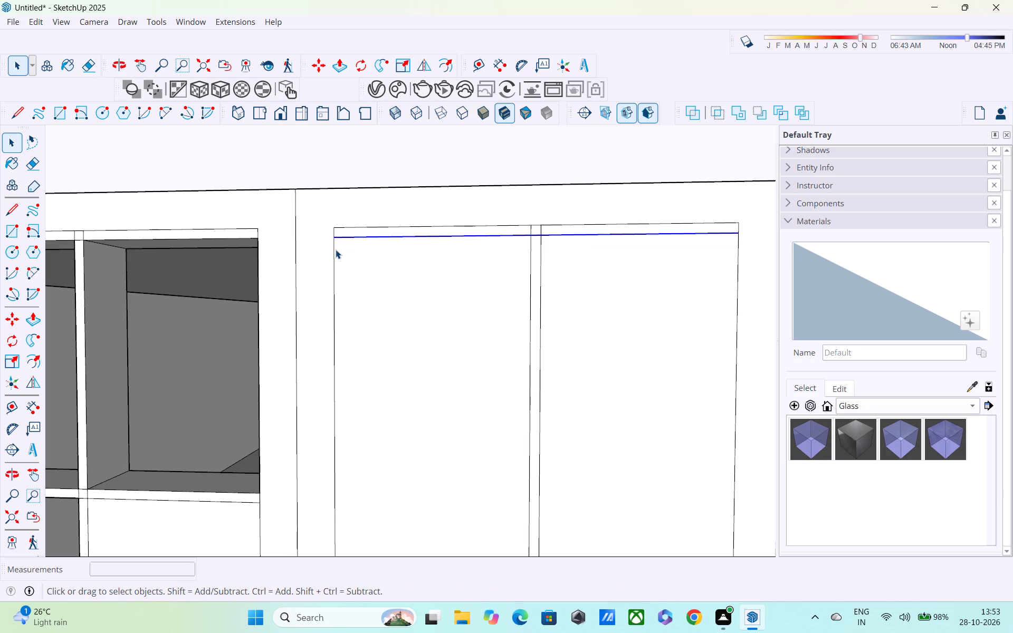
Copy both lines of the right frame's top horizontal bar 9' 3" straight down to the frame's bottom edge.
{"action": "scroll", "coordinate": [396, 218], "scroll_direction": "up", "scroll_amount": 1}
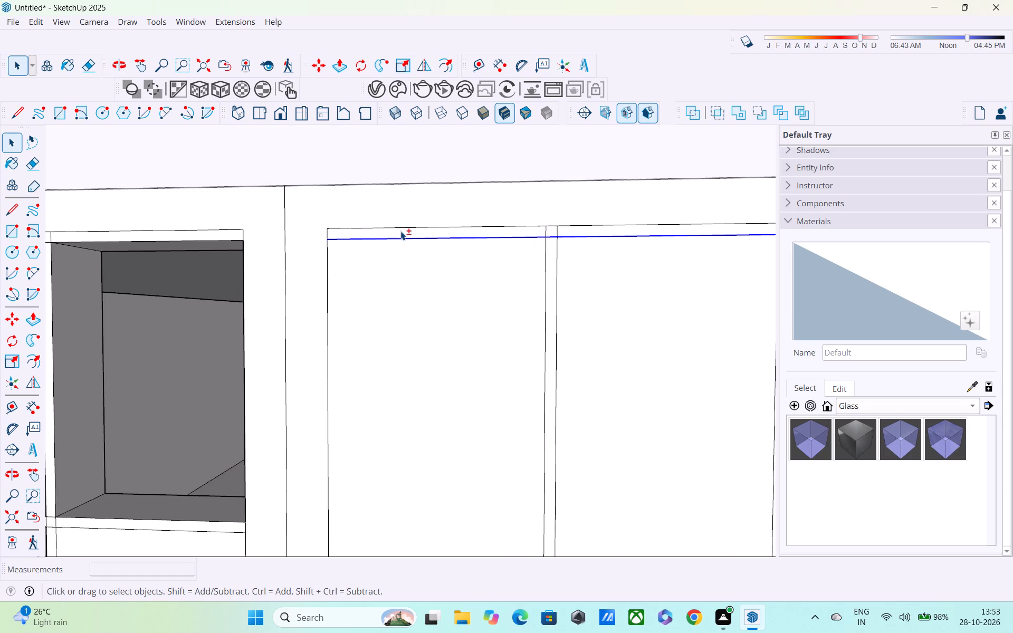
{"action": "left_click", "coordinate": [402, 228], "text": "shift"}
{"action": "left_click", "coordinate": [552, 225], "text": "shift"}
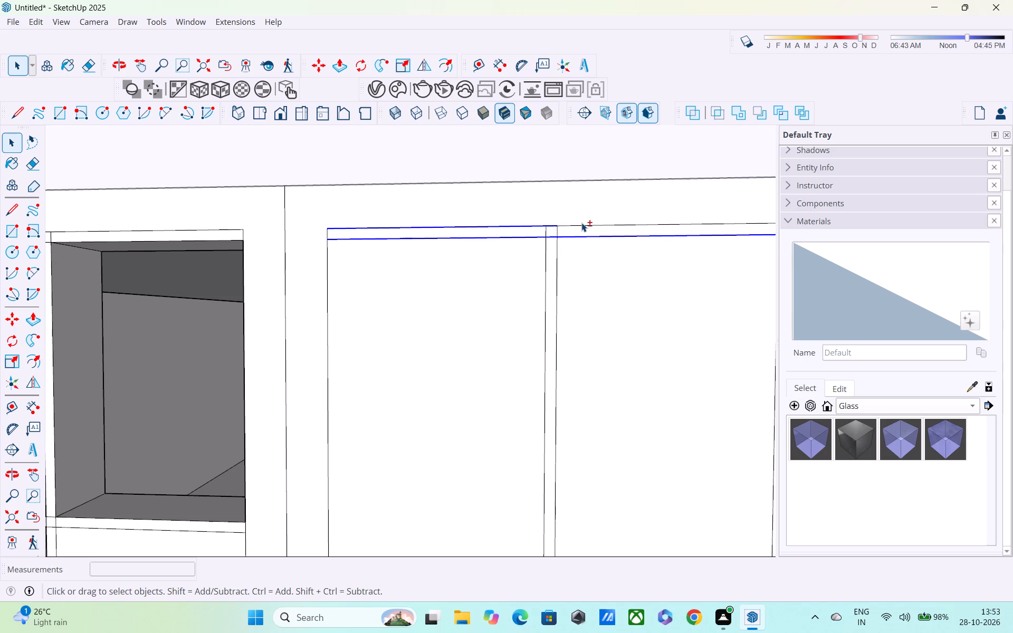
{"action": "left_click", "coordinate": [583, 224], "text": "shift"}
{"action": "scroll", "coordinate": [583, 224], "scroll_direction": "down", "scroll_amount": 5, "text": "shift"}
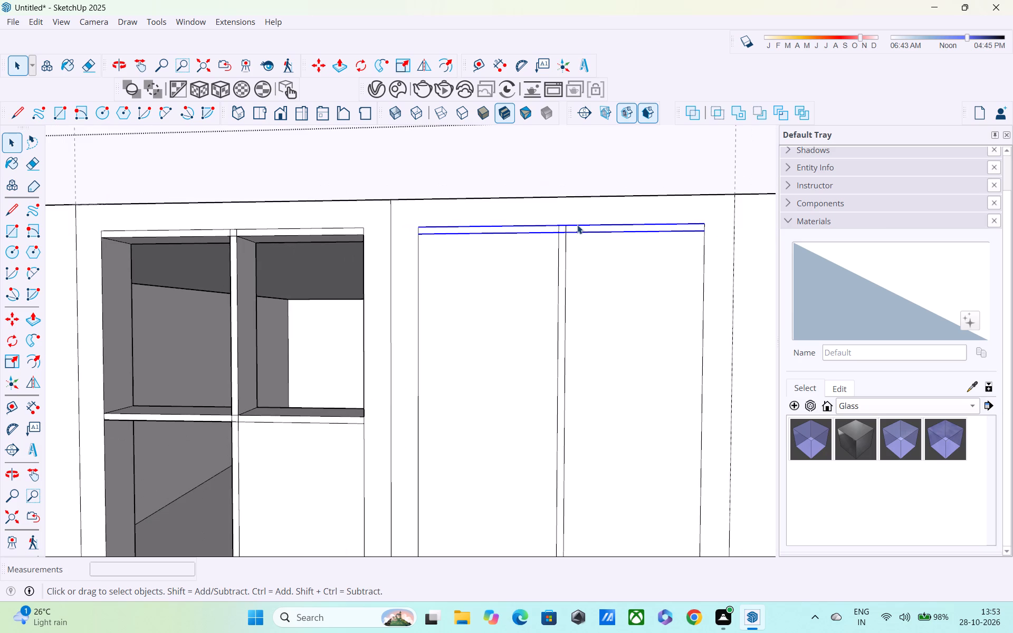
{"action": "key", "text": "m"}
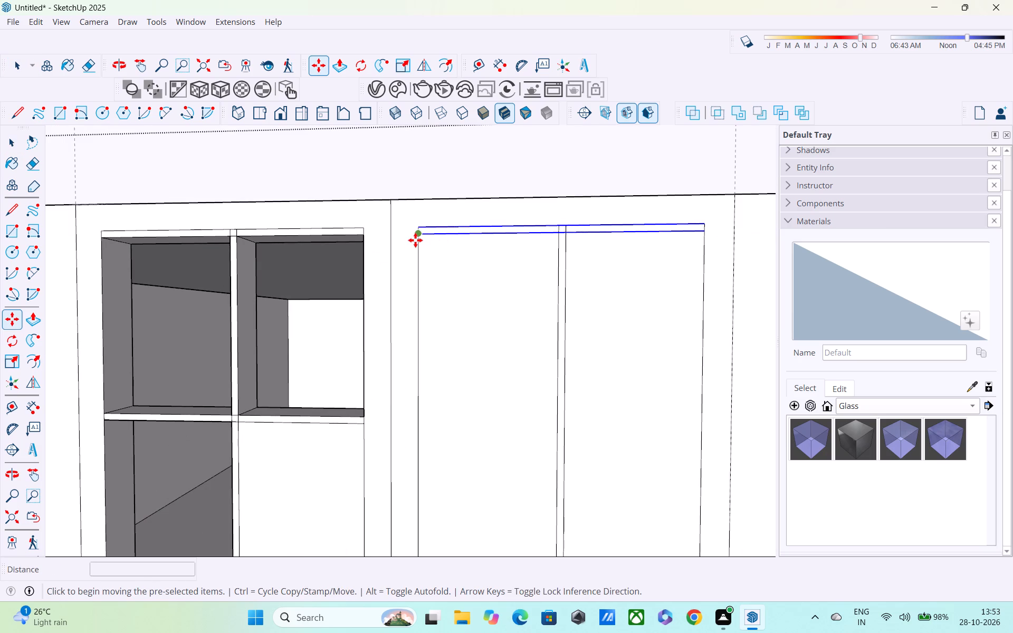
{"action": "left_click", "coordinate": [418, 233]}
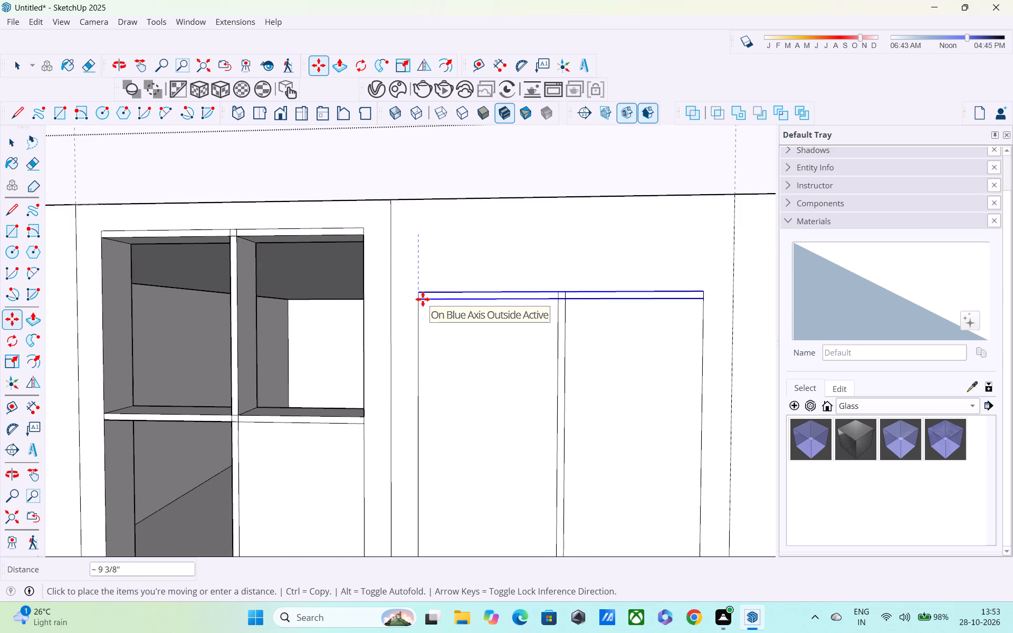
{"action": "scroll", "coordinate": [422, 300], "scroll_direction": "down", "scroll_amount": 3}
{"action": "middle_click_drag", "start_coordinate": [421, 302], "coordinate": [414, 183], "text": "shift"}
{"action": "scroll", "coordinate": [414, 183], "scroll_direction": "down", "scroll_amount": 5}
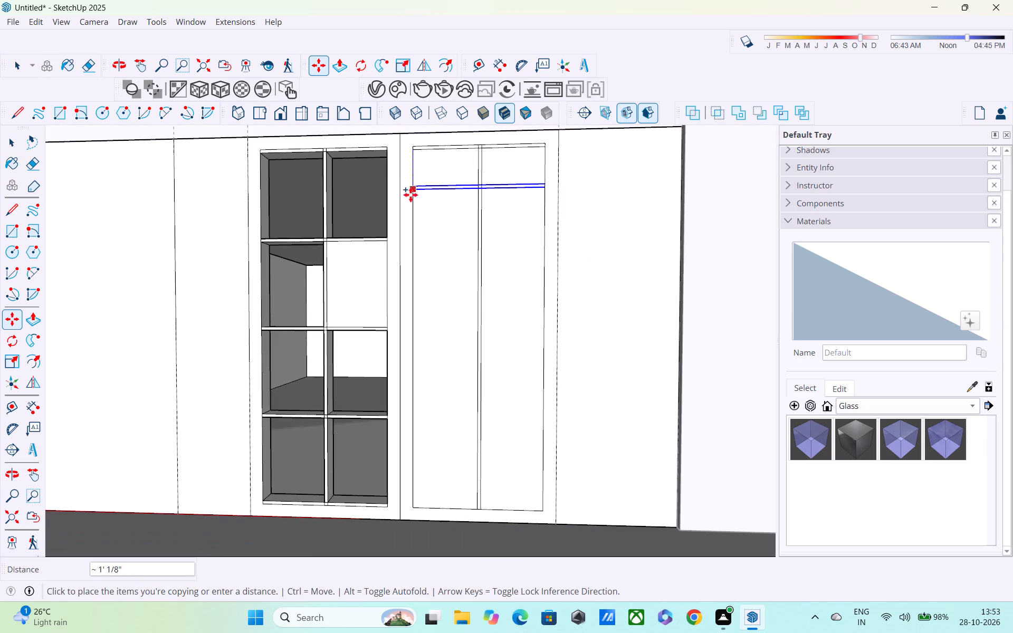
{"action": "scroll", "coordinate": [403, 214], "scroll_direction": "down", "scroll_amount": 3}
{"action": "middle_click_drag", "start_coordinate": [395, 236], "coordinate": [400, 192], "text": "shift"}
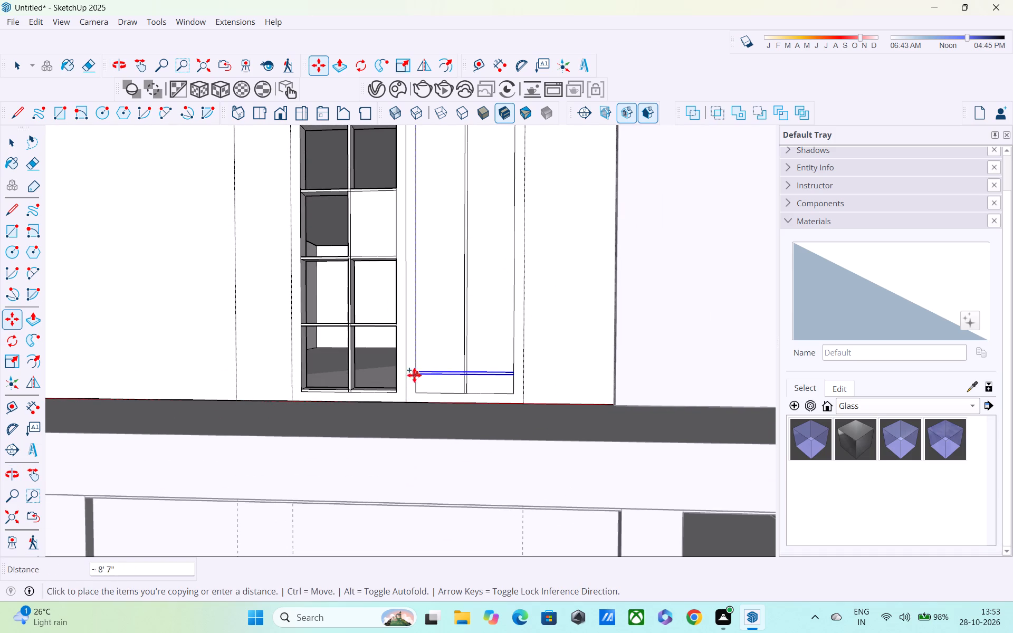
{"action": "scroll", "coordinate": [417, 388], "scroll_direction": "up", "scroll_amount": 10}
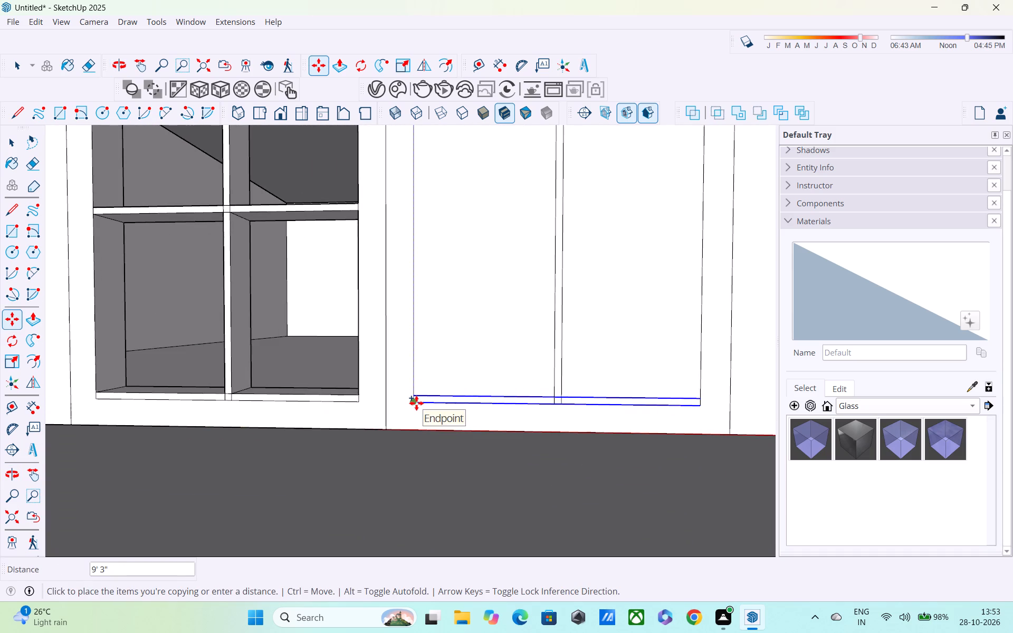
{"action": "left_click", "coordinate": [416, 403]}
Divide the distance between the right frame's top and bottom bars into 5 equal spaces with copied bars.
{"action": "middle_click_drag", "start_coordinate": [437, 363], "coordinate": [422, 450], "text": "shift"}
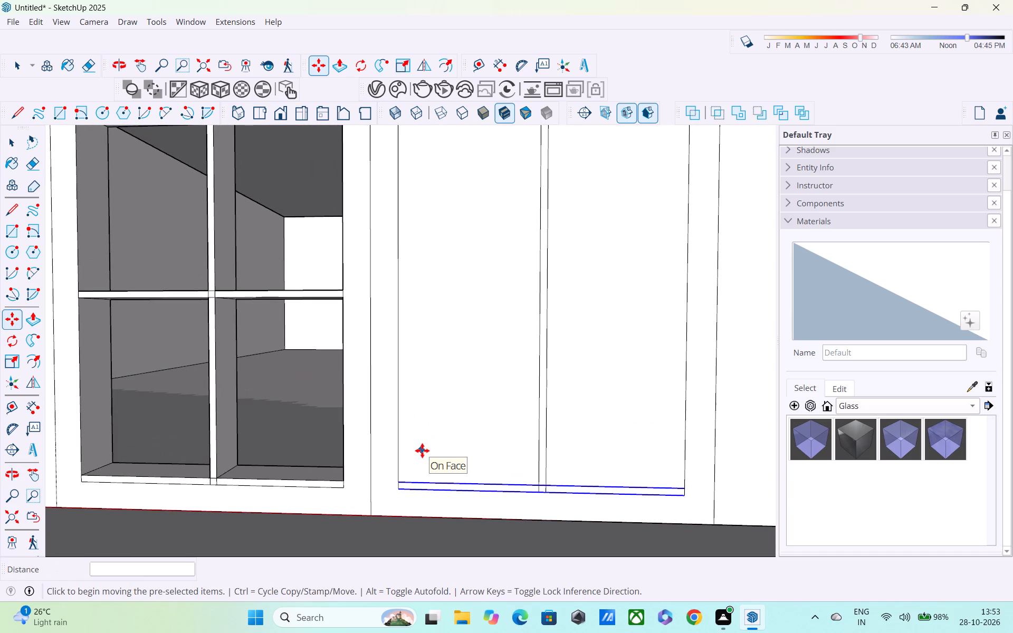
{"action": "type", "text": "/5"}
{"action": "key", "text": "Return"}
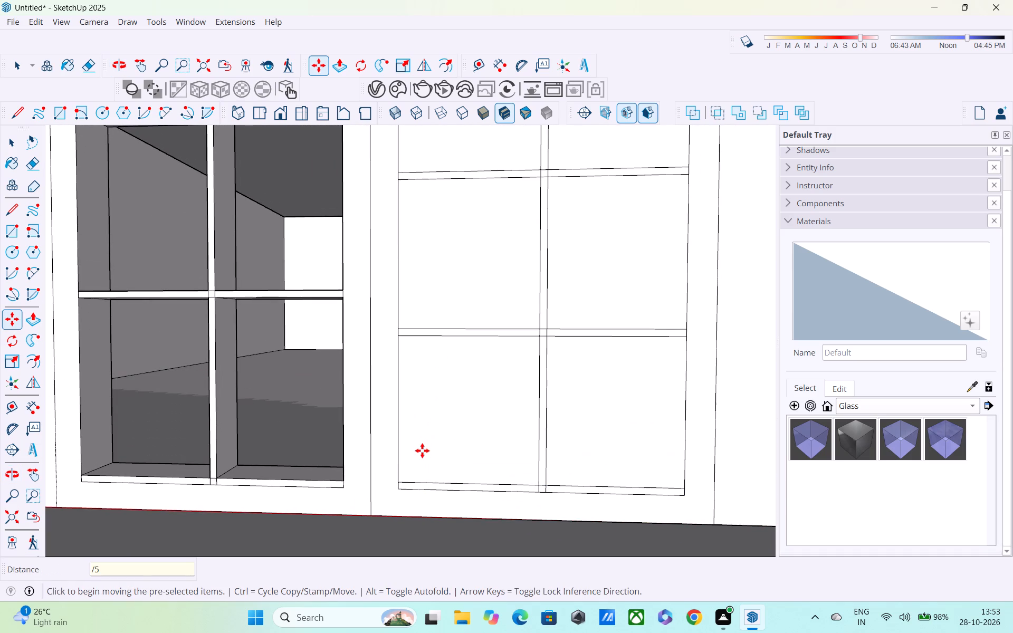
Set the right frame's horizontal bar array to 4 equal divisions between the top and bottom bars.
{"action": "type", "text": "/4"}
{"action": "key", "text": "Return"}
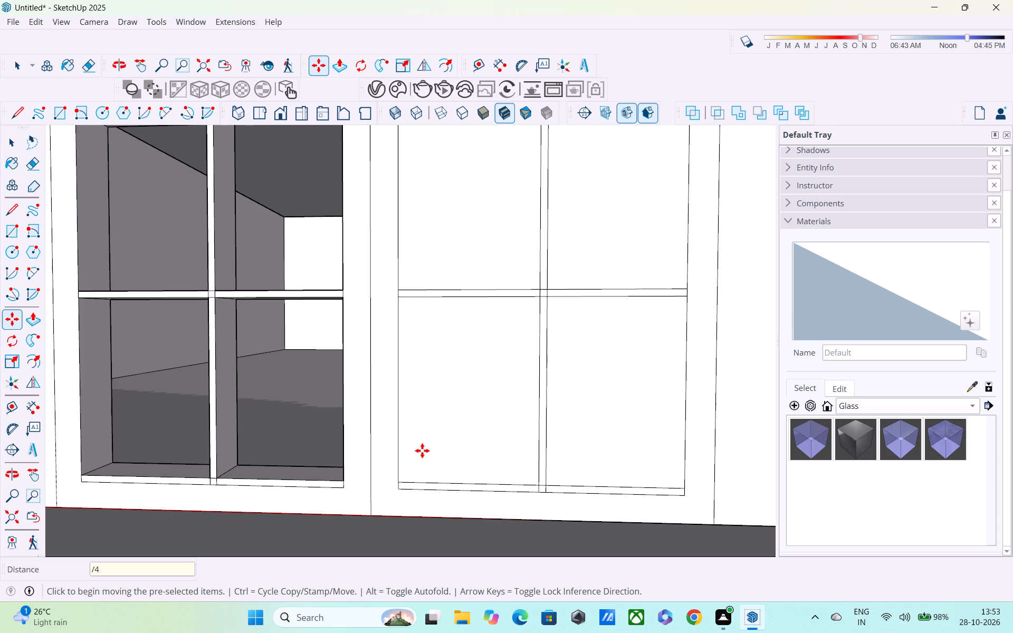
Push the left frame's remaining closed pane, on the right of the second row, 9" through the wall.
{"action": "scroll", "coordinate": [422, 450], "scroll_direction": "up", "scroll_amount": 1}
{"action": "scroll", "coordinate": [415, 408], "scroll_direction": "down", "scroll_amount": 6}
{"action": "middle_click_drag", "start_coordinate": [414, 438], "coordinate": [399, 581], "text": "shift"}
{"action": "scroll", "coordinate": [406, 548], "scroll_direction": "up", "scroll_amount": 1}
{"action": "scroll", "coordinate": [406, 548], "scroll_direction": "down", "scroll_amount": 5}
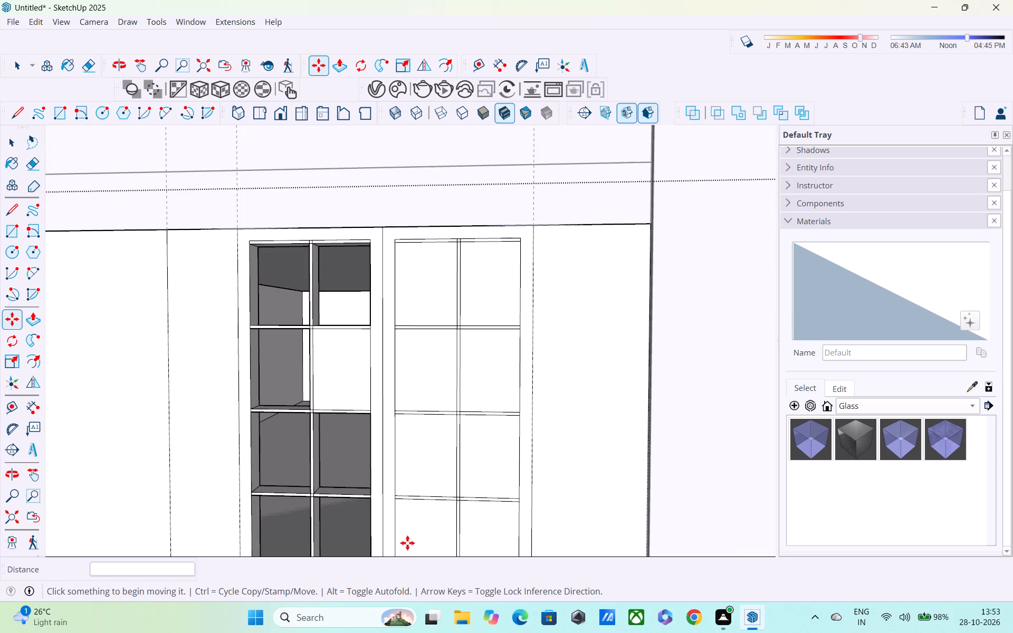
{"action": "key", "text": "space"}
{"action": "key", "text": "p"}
{"action": "left_click", "coordinate": [337, 377]}
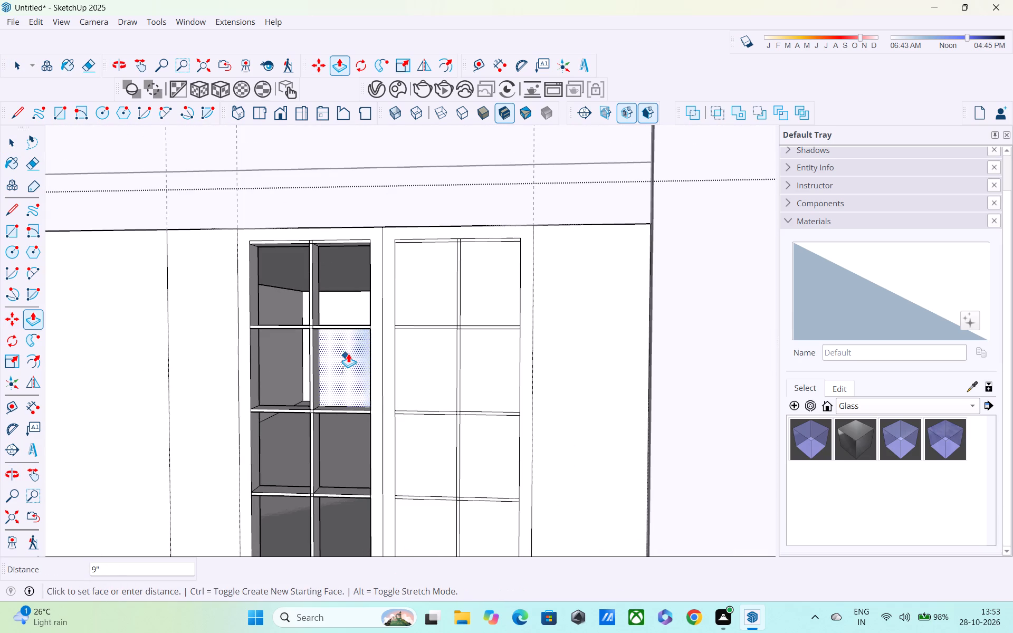
{"action": "left_click", "coordinate": [348, 353]}
Push the top two panes in the left column of the right door frame 9" through the wall.
{"action": "left_click", "coordinate": [424, 374]}
{"action": "left_click", "coordinate": [436, 351]}
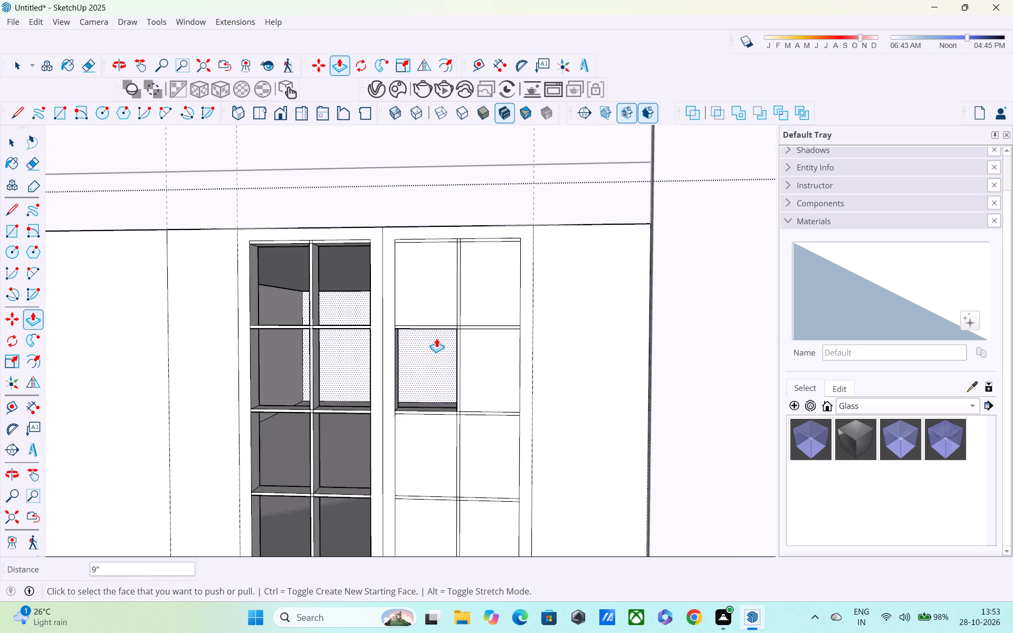
{"action": "left_click", "coordinate": [438, 292]}
{"action": "left_click", "coordinate": [439, 310]}
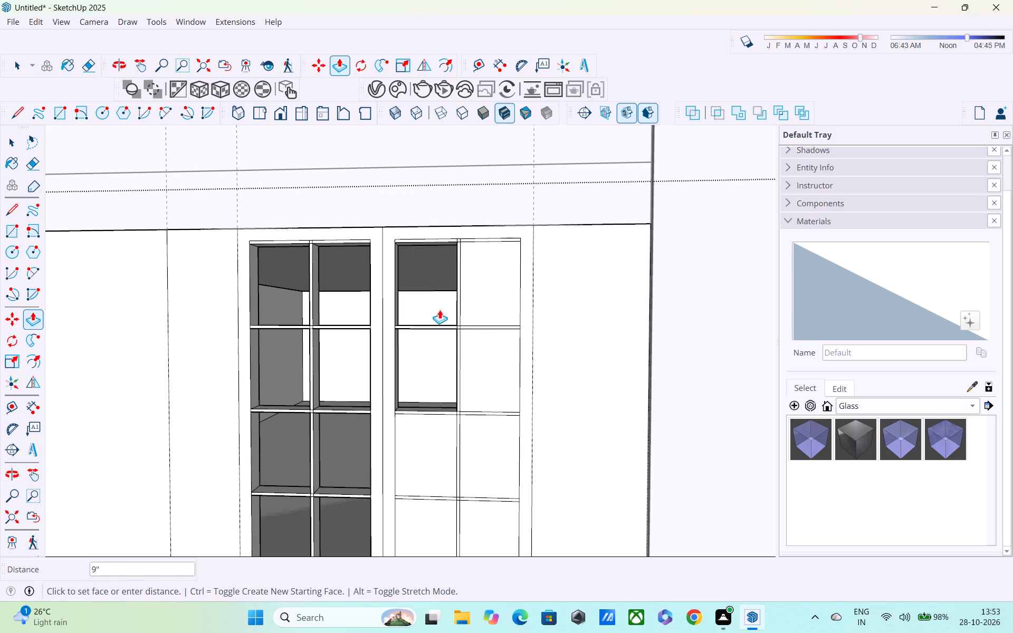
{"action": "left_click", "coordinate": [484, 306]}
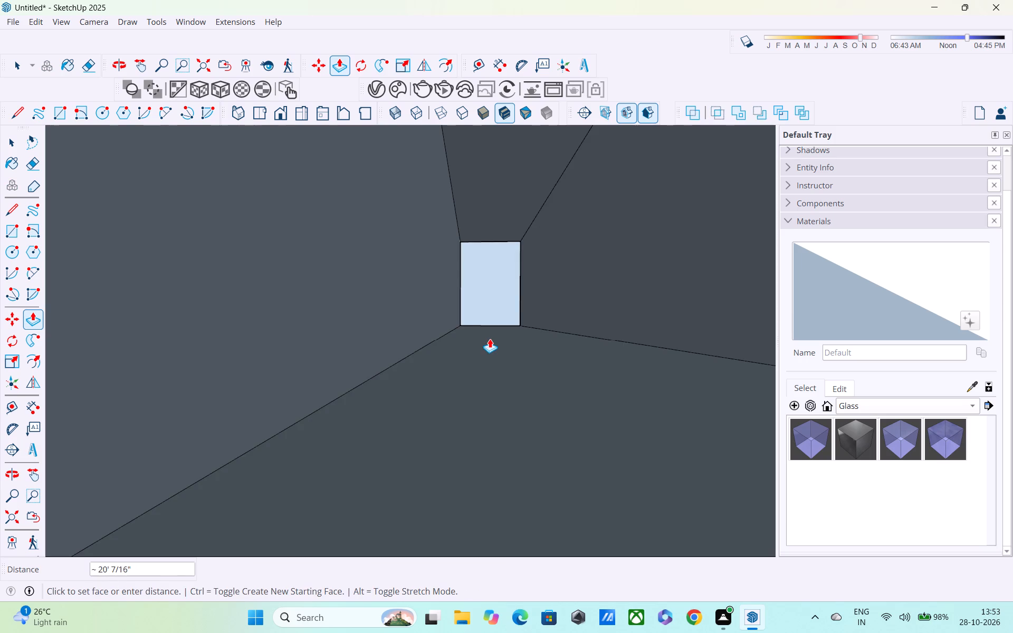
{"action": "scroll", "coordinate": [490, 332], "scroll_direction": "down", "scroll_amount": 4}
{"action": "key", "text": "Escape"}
Push the top two panes in the right column of the right door frame 9" through the wall.
{"action": "middle_click_drag", "start_coordinate": [510, 301], "coordinate": [504, 302]}
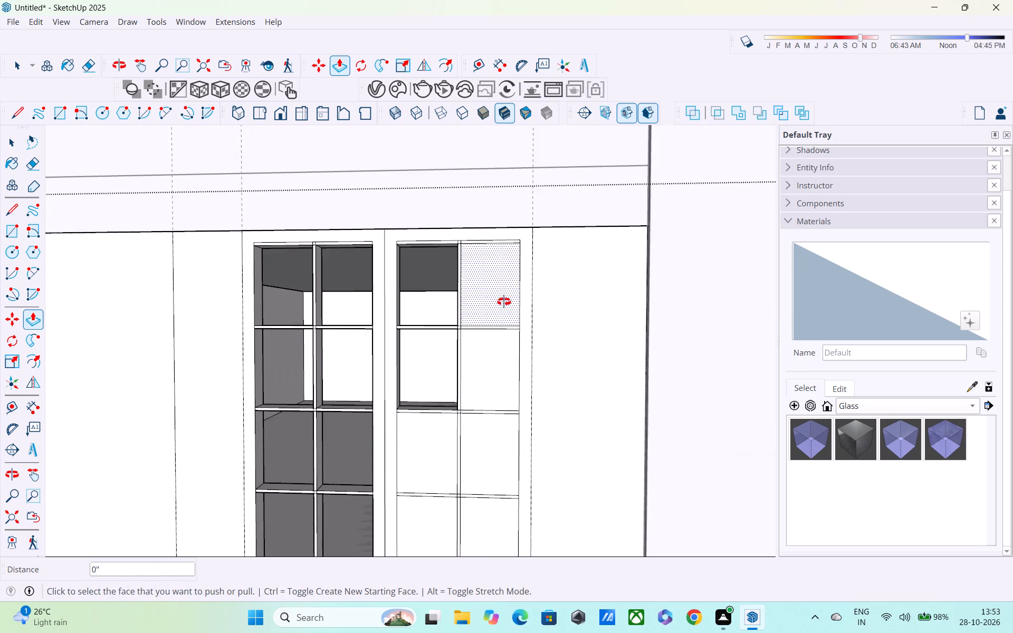
{"action": "middle_click_drag", "start_coordinate": [504, 302], "coordinate": [335, 329]}
{"action": "scroll", "coordinate": [434, 324], "scroll_direction": "up", "scroll_amount": 4}
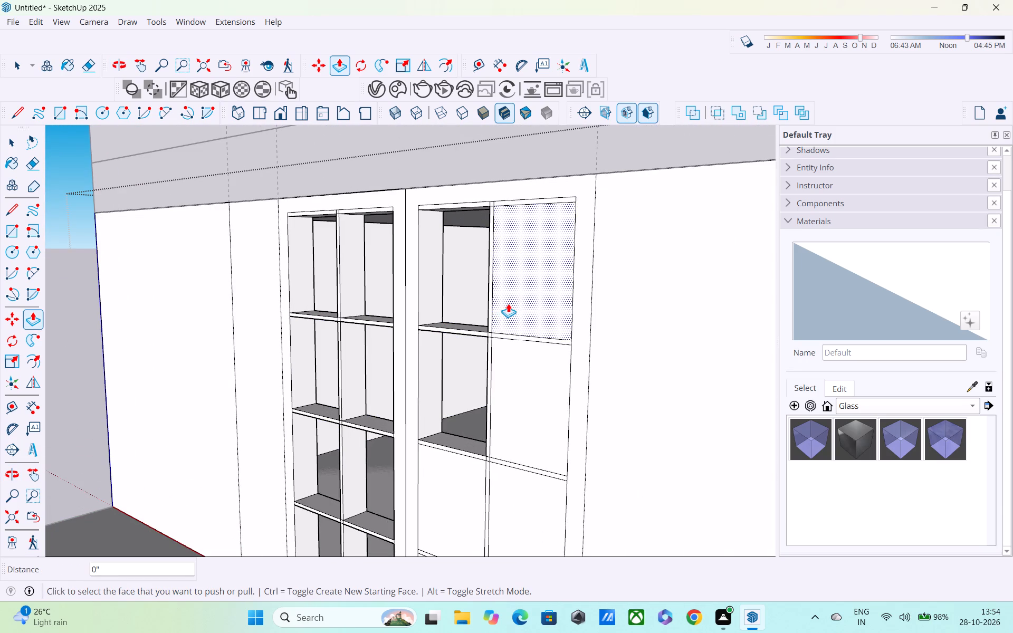
{"action": "left_click", "coordinate": [508, 303]}
{"action": "left_click", "coordinate": [543, 270]}
{"action": "left_click", "coordinate": [524, 413]}
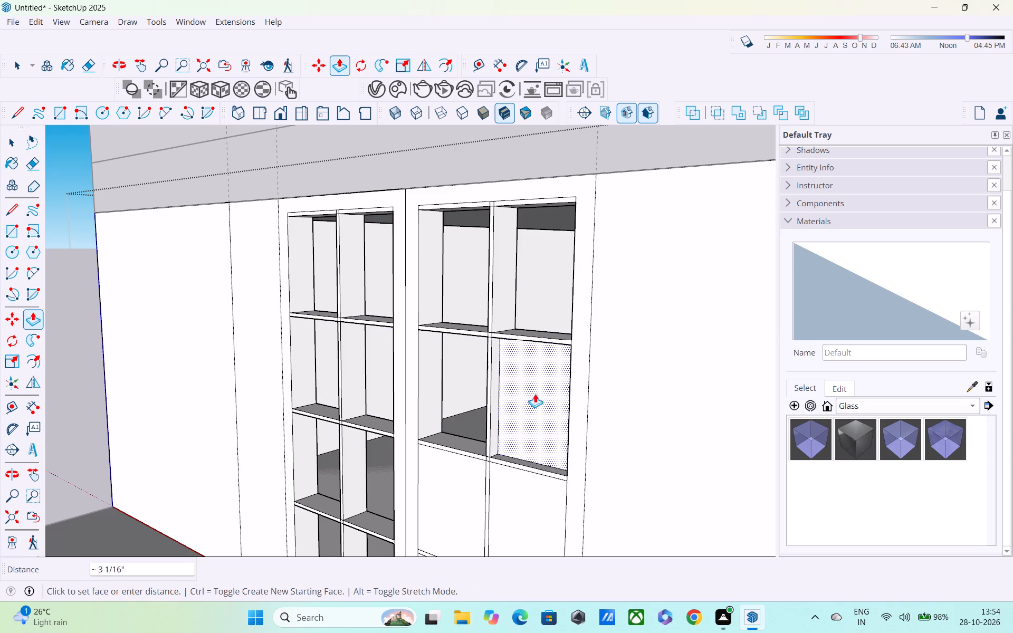
{"action": "left_click", "coordinate": [549, 377]}
Push the four panes in the third and fourth rows of the right door frame 9" through the wall.
{"action": "middle_click_drag", "start_coordinate": [534, 407], "coordinate": [522, 346], "text": "shift"}
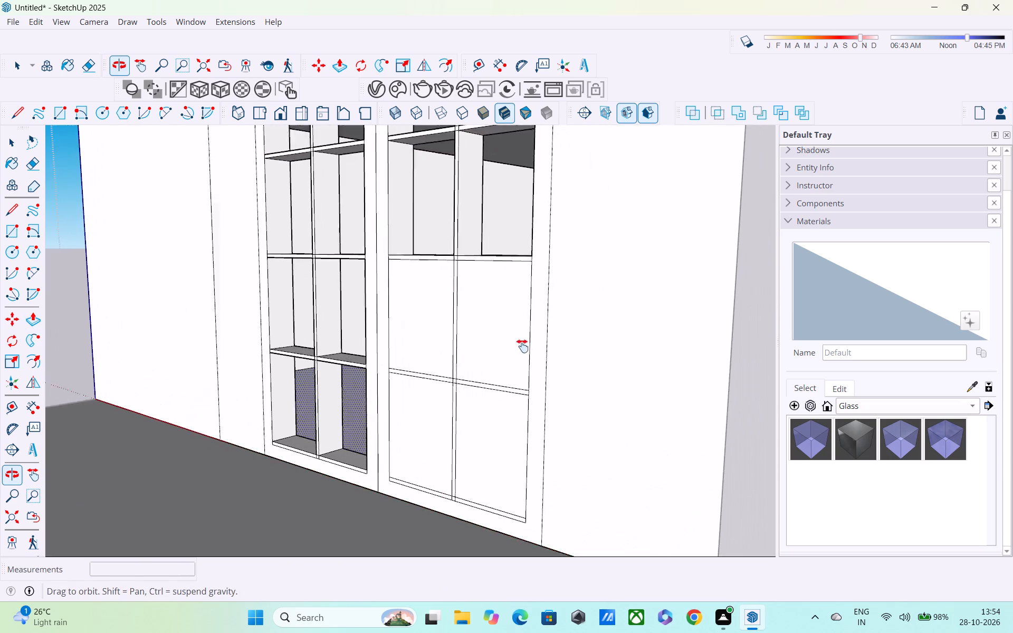
{"action": "middle_click_drag", "start_coordinate": [522, 346], "coordinate": [520, 351], "text": "shift"}
{"action": "left_click", "coordinate": [488, 360]}
{"action": "left_click", "coordinate": [511, 301]}
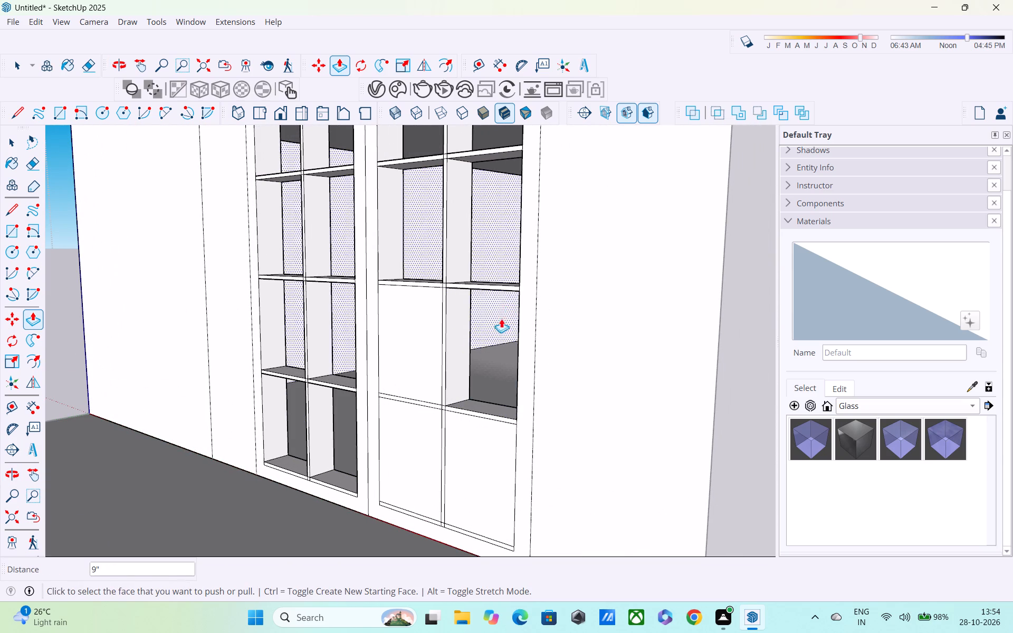
{"action": "left_click", "coordinate": [397, 351]}
{"action": "left_click", "coordinate": [424, 315]}
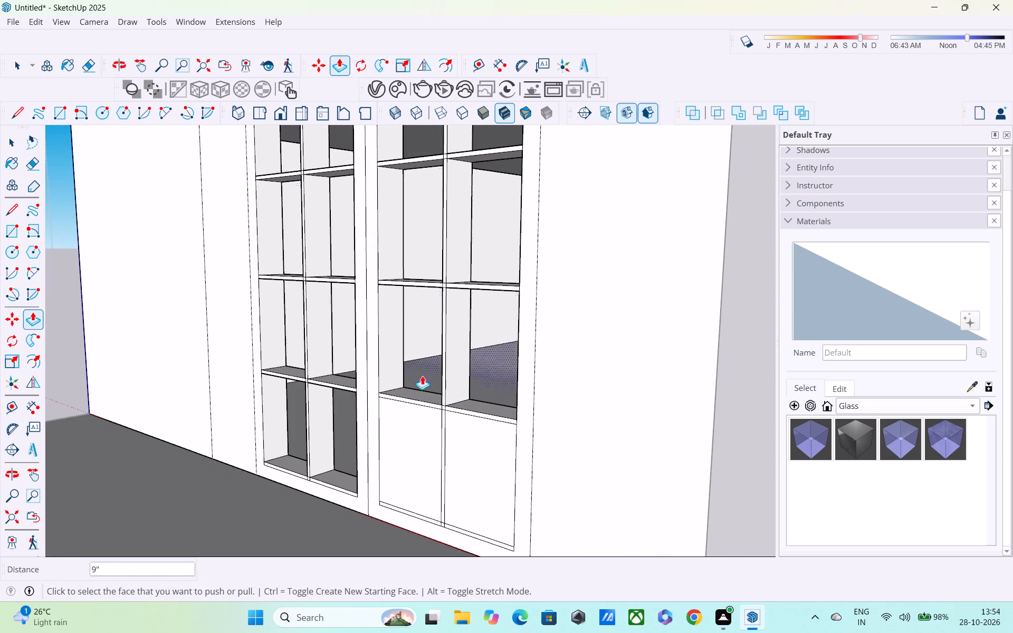
{"action": "left_click", "coordinate": [406, 458]}
{"action": "left_click", "coordinate": [426, 425]}
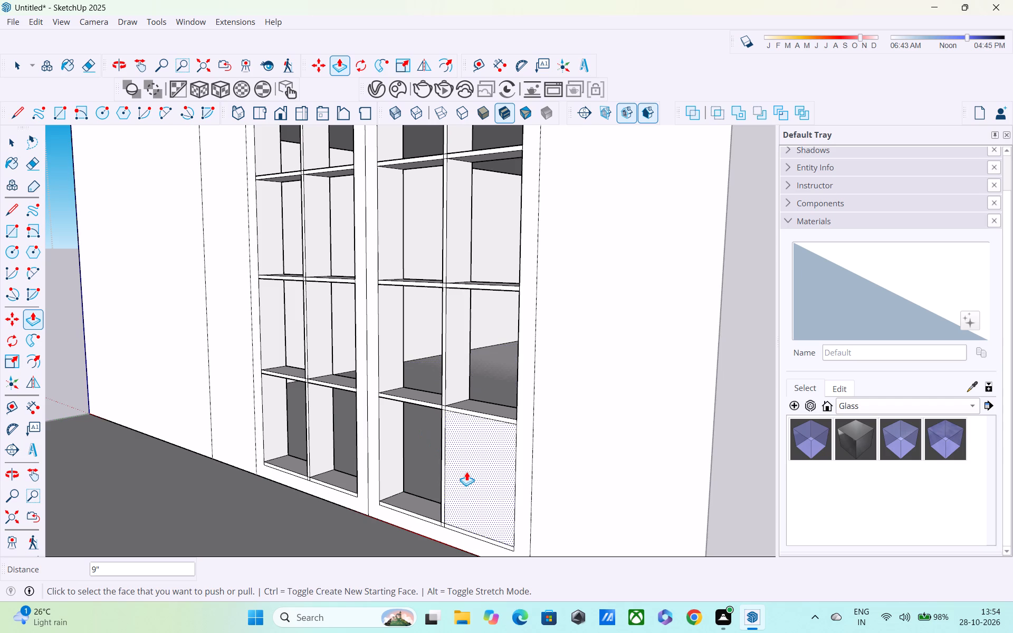
{"action": "left_click", "coordinate": [470, 474]}
{"action": "left_click", "coordinate": [492, 446]}
Draw a 2' 2 3/4" by 1' 8" rectangle over the top-row left pane opening of the left door frame.
{"action": "scroll", "coordinate": [492, 446], "scroll_direction": "up", "scroll_amount": 1}
{"action": "scroll", "coordinate": [492, 446], "scroll_direction": "down", "scroll_amount": 5}
{"action": "middle_click_drag", "start_coordinate": [486, 453], "coordinate": [575, 449]}
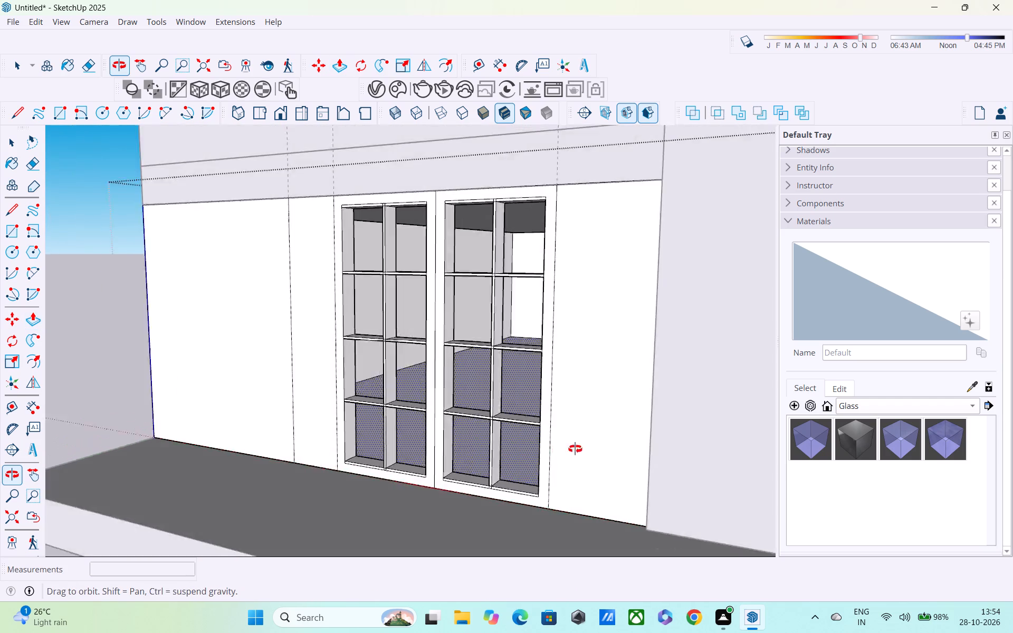
{"action": "middle_click_drag", "start_coordinate": [575, 449], "coordinate": [670, 437]}
{"action": "scroll", "coordinate": [660, 428], "scroll_direction": "down", "scroll_amount": 5}
{"action": "middle_click_drag", "start_coordinate": [657, 428], "coordinate": [495, 438]}
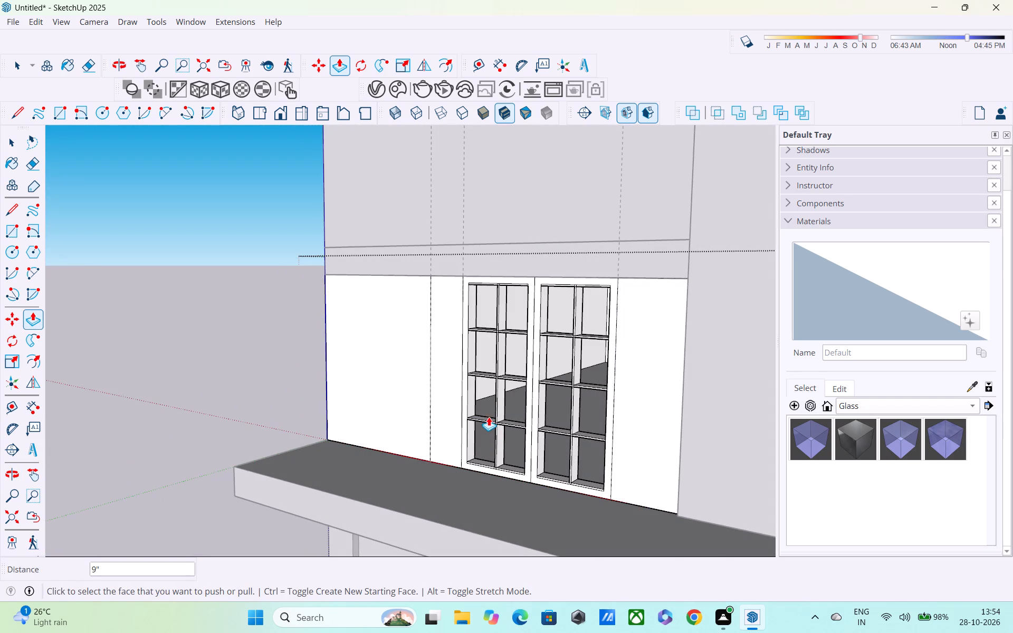
{"action": "key", "text": "r"}
{"action": "scroll", "coordinate": [467, 341], "scroll_direction": "up", "scroll_amount": 4}
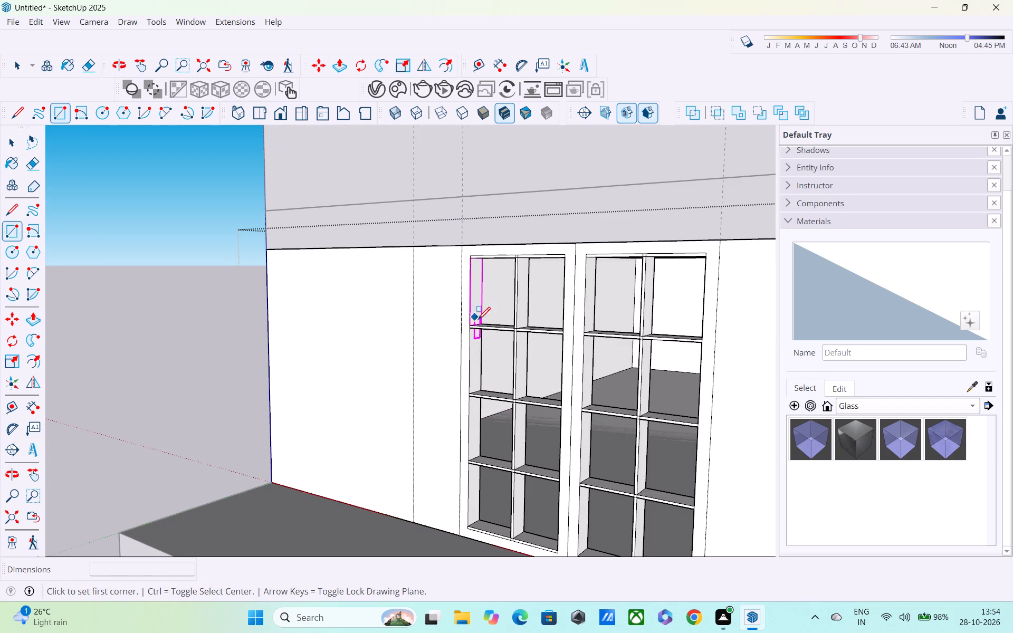
{"action": "middle_click_drag", "start_coordinate": [480, 322], "coordinate": [530, 458], "text": "shift"}
{"action": "middle_click_drag", "start_coordinate": [561, 438], "coordinate": [553, 406]}
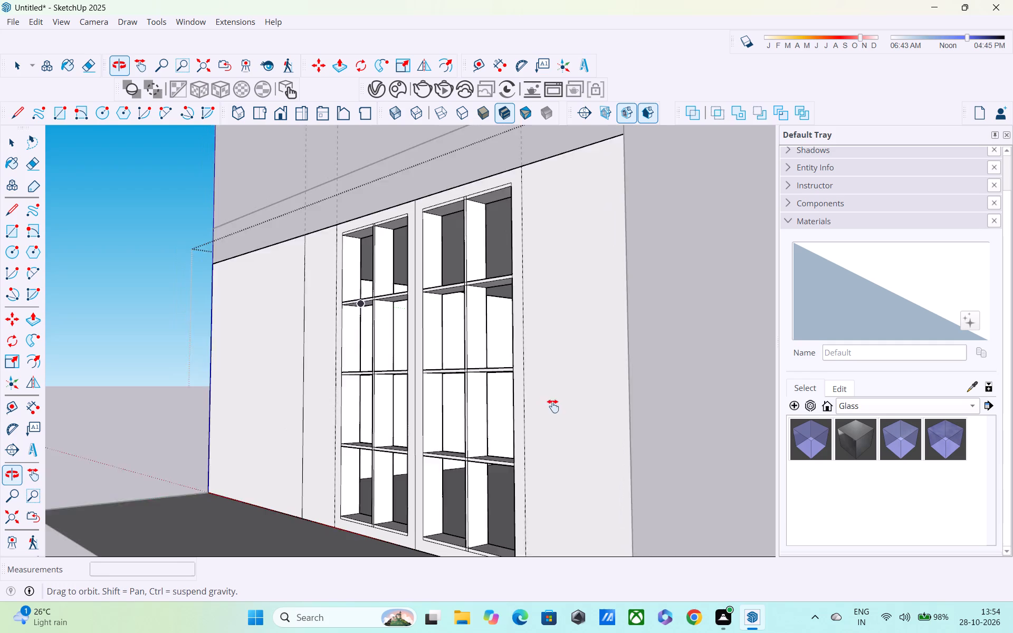
{"action": "middle_click_drag", "start_coordinate": [553, 406], "coordinate": [669, 441]}
{"action": "scroll", "coordinate": [486, 267], "scroll_direction": "up", "scroll_amount": 5}
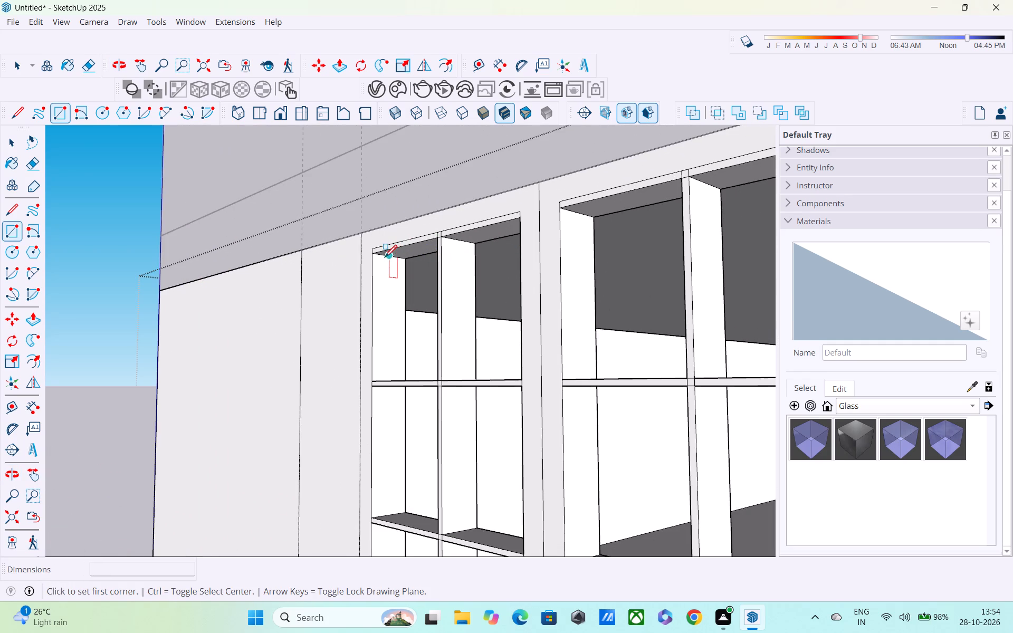
{"action": "left_click", "coordinate": [375, 257]}
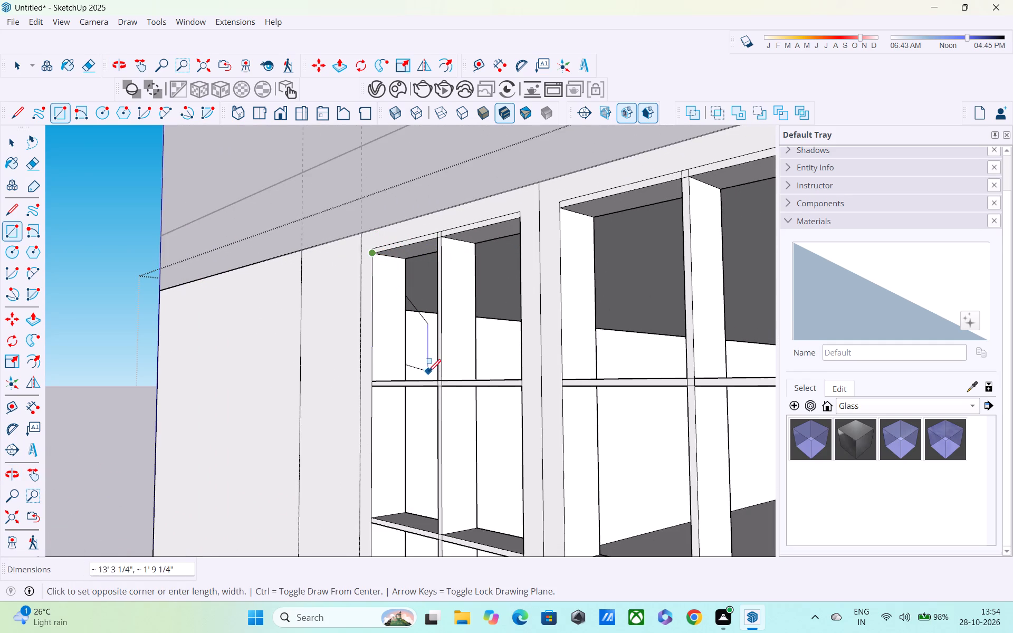
{"action": "middle_click_drag", "start_coordinate": [438, 383], "coordinate": [583, 396]}
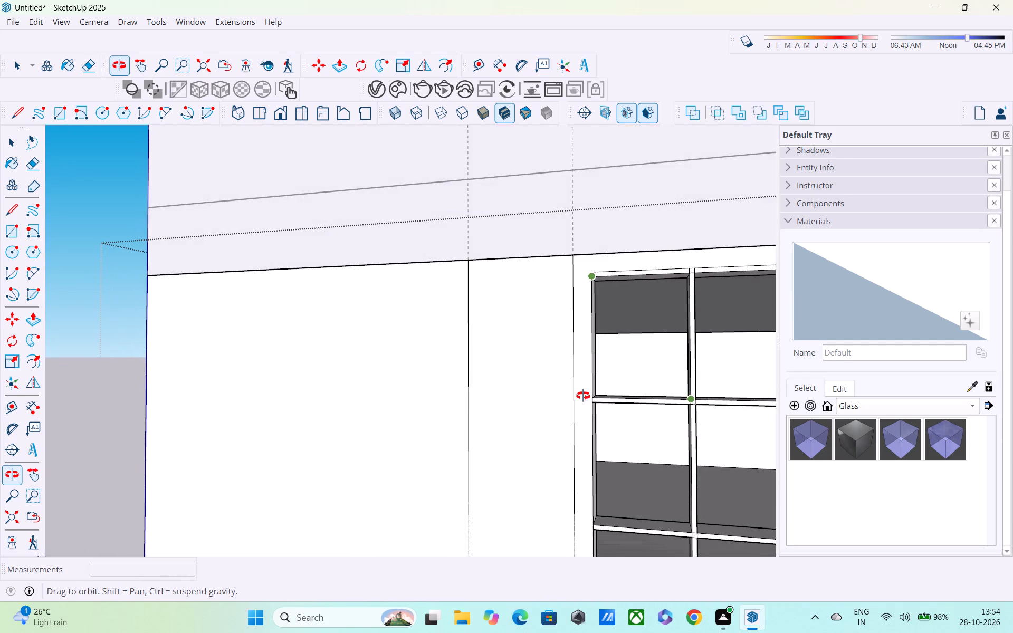
{"action": "middle_click_drag", "start_coordinate": [583, 396], "coordinate": [482, 389]}
{"action": "scroll", "coordinate": [537, 389], "scroll_direction": "up", "scroll_amount": 2}
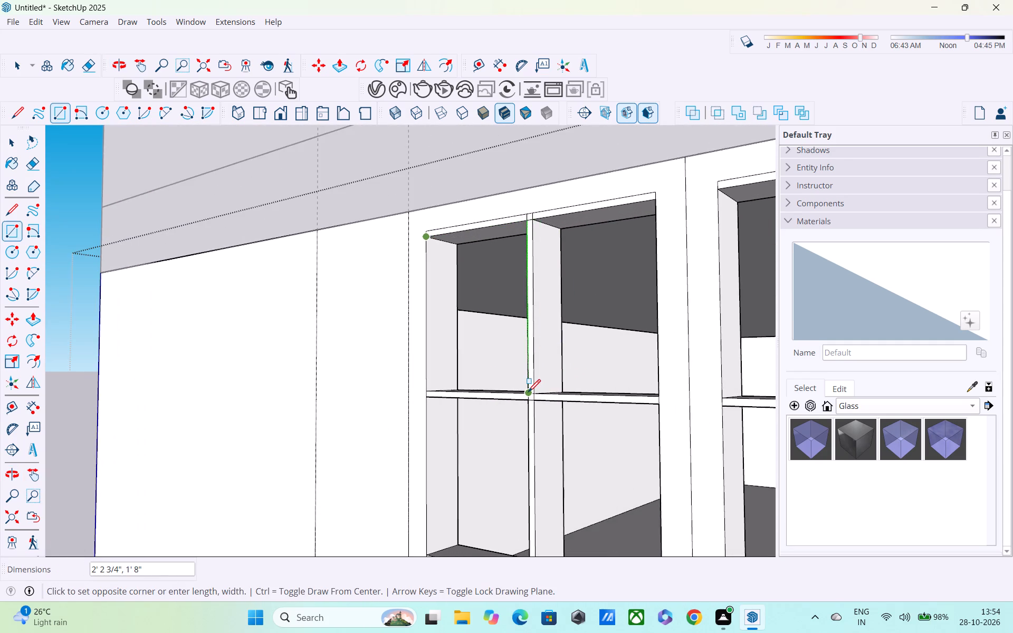
{"action": "scroll", "coordinate": [528, 393], "scroll_direction": "up", "scroll_amount": 5}
{"action": "left_click", "coordinate": [528, 389]}
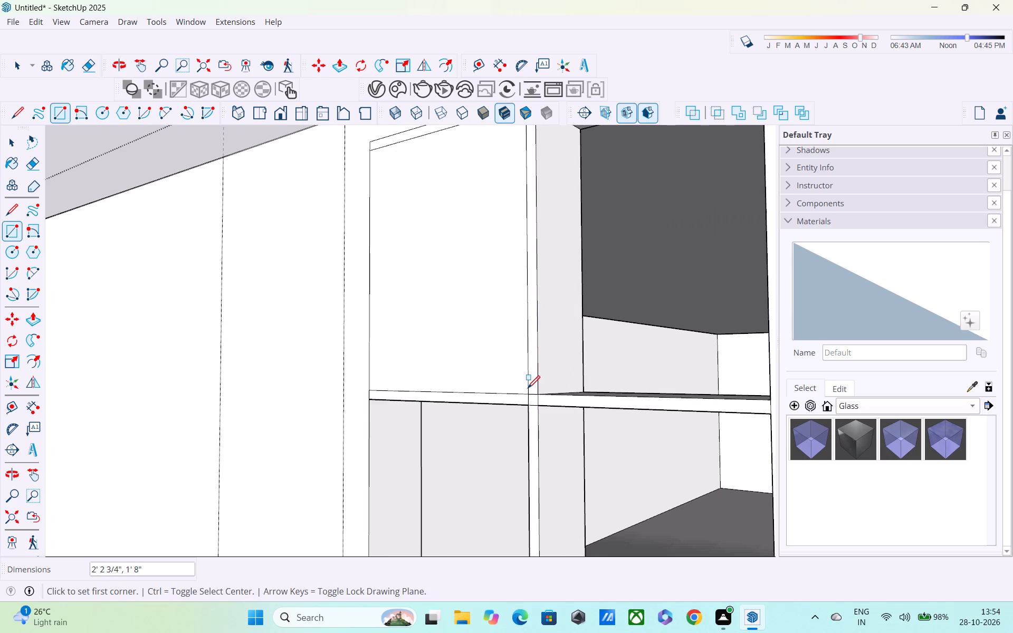
Draw a rectangle about 2' 3" by 1' 8" over the top-row right pane opening of the left door frame.
{"action": "scroll", "coordinate": [528, 389], "scroll_direction": "down", "scroll_amount": 7}
{"action": "middle_click_drag", "start_coordinate": [528, 386], "coordinate": [421, 449], "text": "shift"}
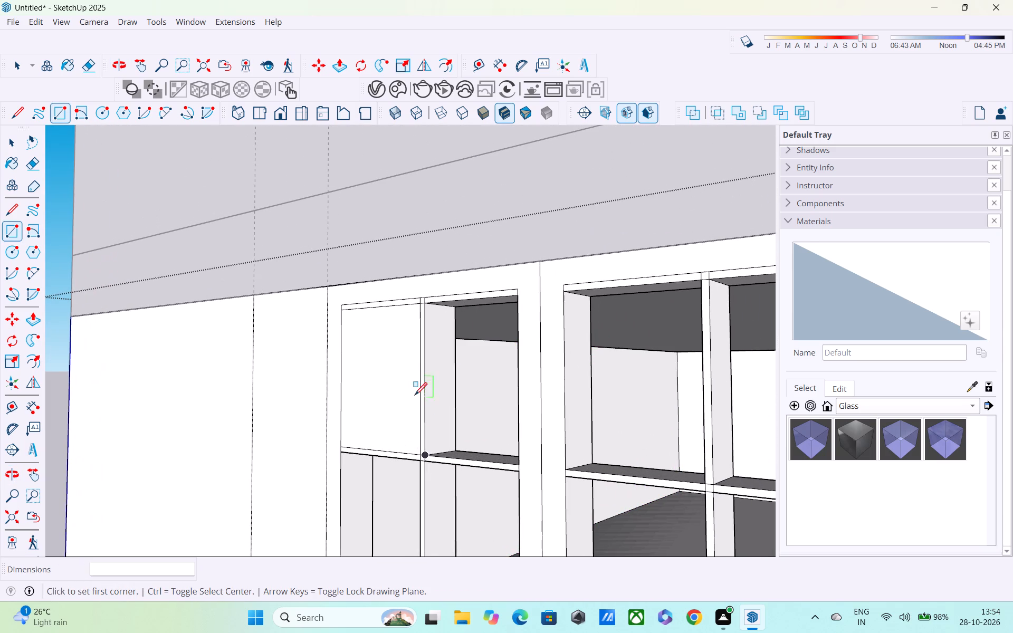
{"action": "left_click", "coordinate": [426, 308]}
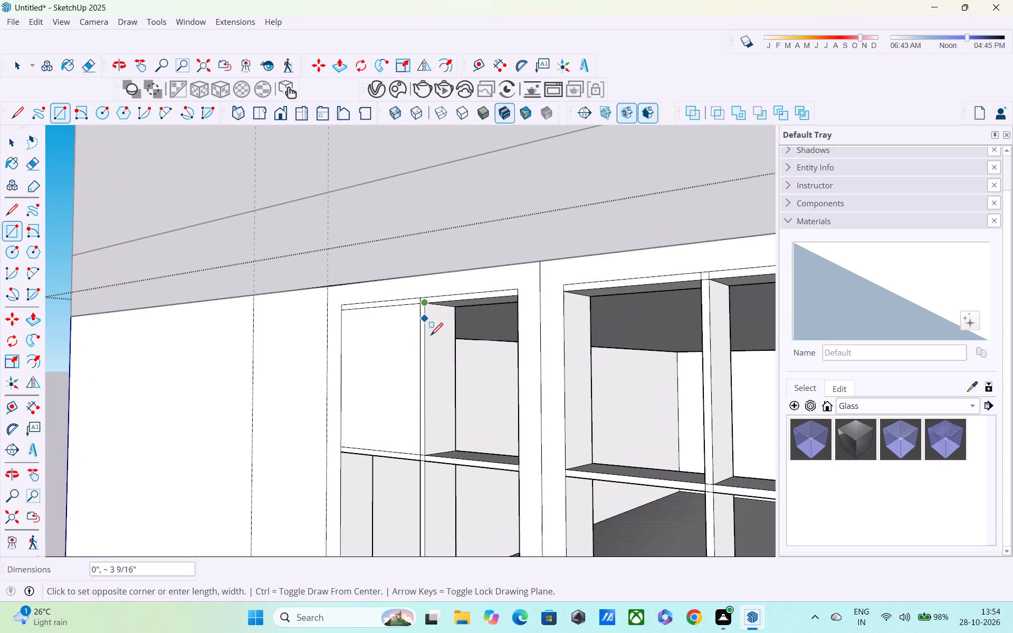
{"action": "middle_click_drag", "start_coordinate": [486, 455], "coordinate": [614, 461]}
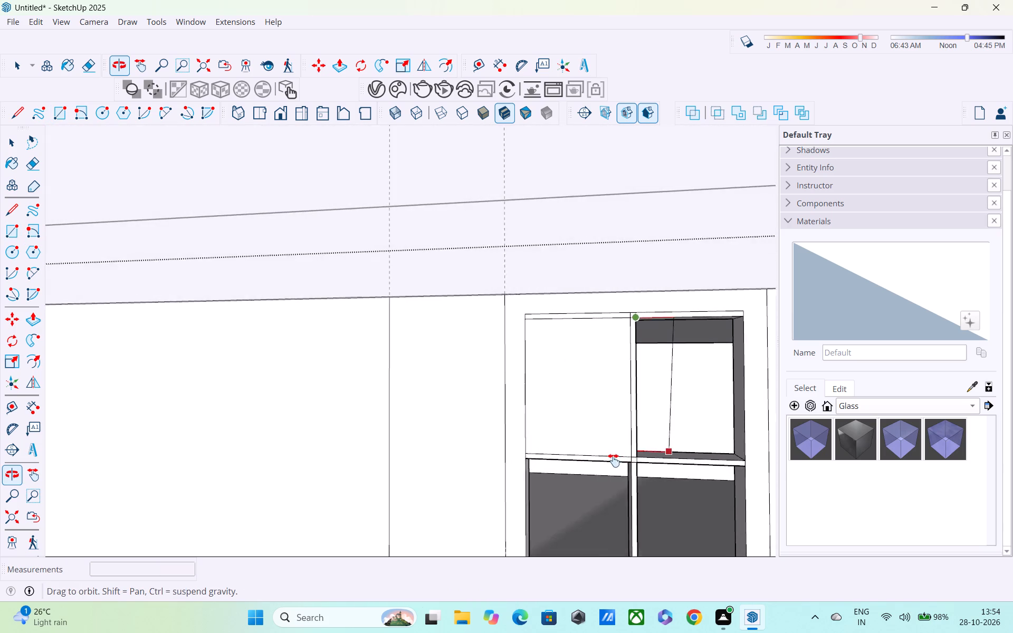
{"action": "middle_click_drag", "start_coordinate": [614, 461], "coordinate": [296, 445]}
{"action": "middle_click_drag", "start_coordinate": [314, 467], "coordinate": [570, 492]}
{"action": "scroll", "coordinate": [570, 492], "scroll_direction": "up", "scroll_amount": 1}
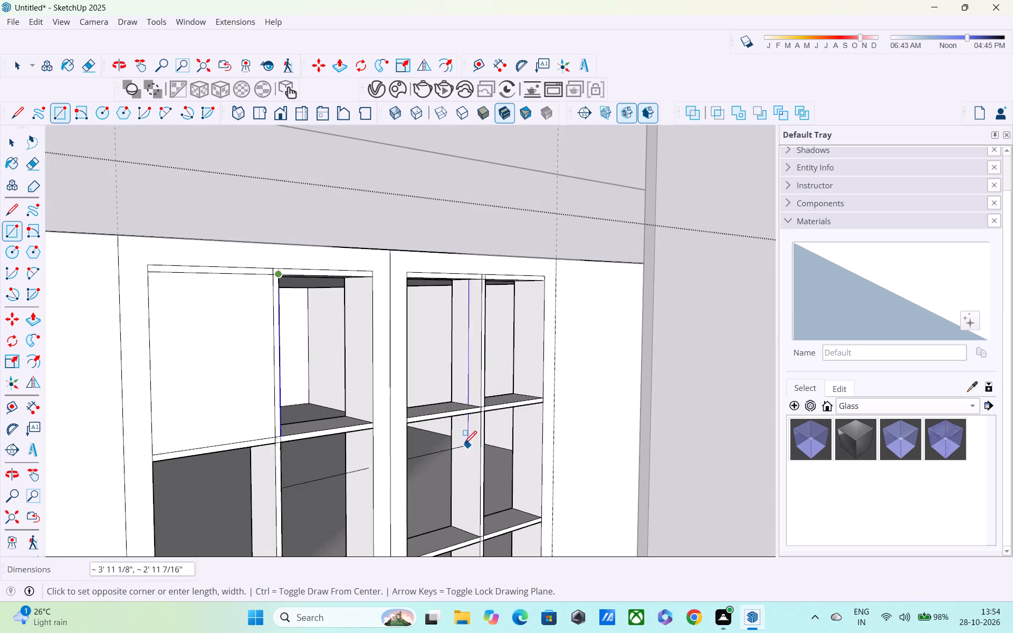
{"action": "left_click", "coordinate": [377, 425]}
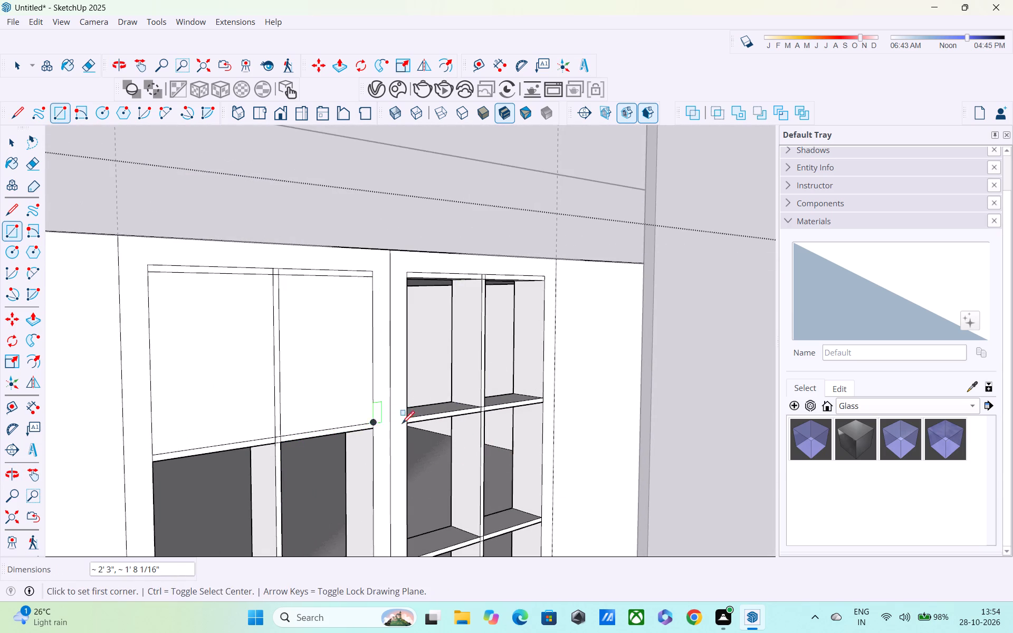
Cover the right door frame's two top-row openings with rectangles, 2' 2 3/4" by 1' 8" on the left and 2' 2 3/4" by 1' 7" on the right.
{"action": "middle_click_drag", "start_coordinate": [266, 437], "coordinate": [0, 506]}
{"action": "middle_click_drag", "start_coordinate": [206, 419], "coordinate": [196, 489], "text": "shift"}
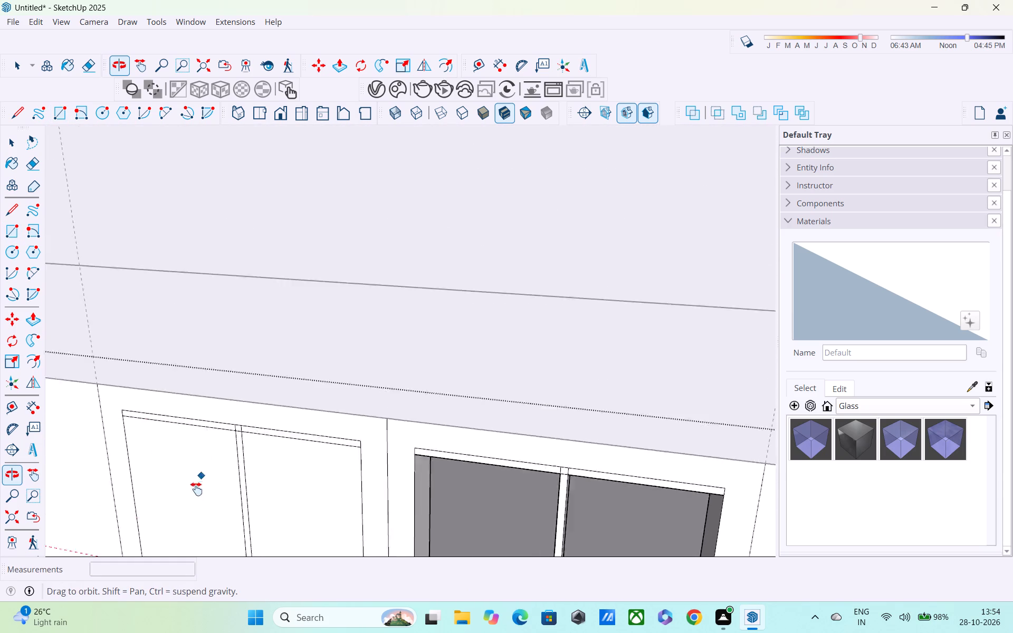
{"action": "middle_click_drag", "start_coordinate": [196, 489], "coordinate": [144, 403], "text": "shift"}
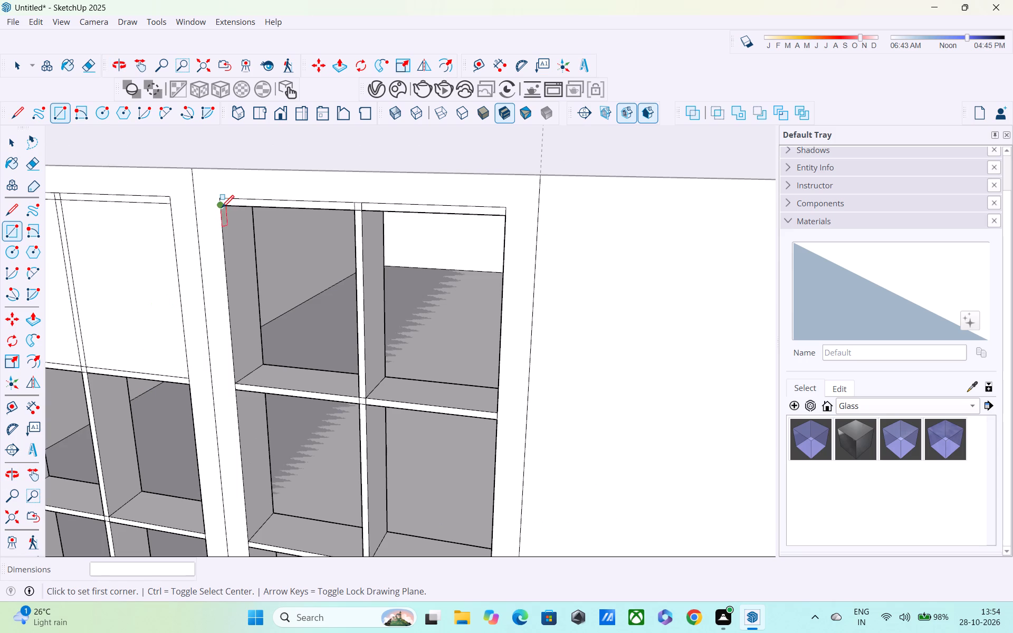
{"action": "left_click", "coordinate": [222, 208]}
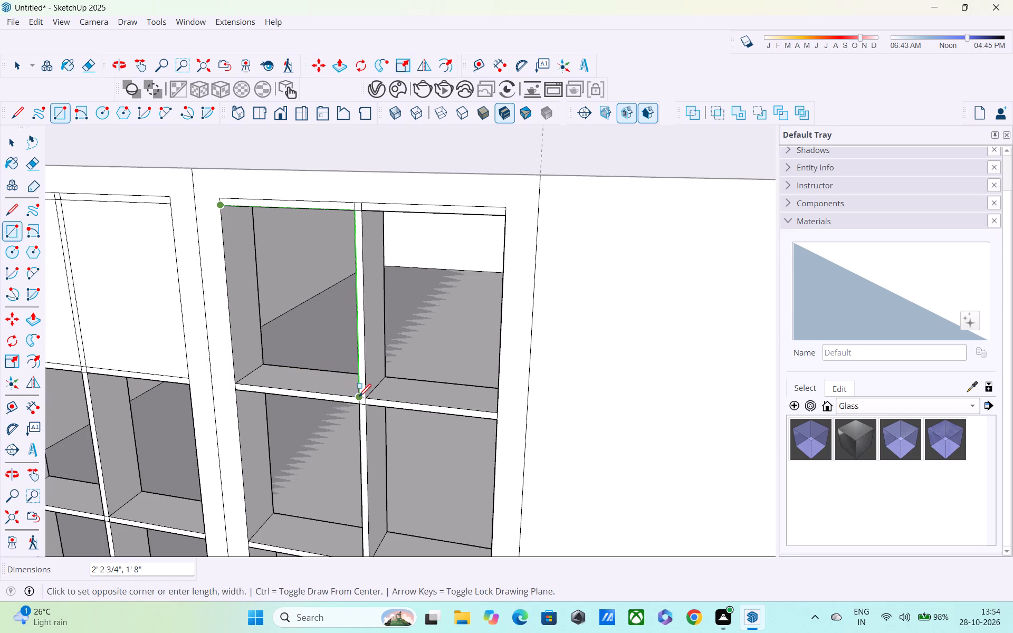
{"action": "left_click", "coordinate": [360, 399]}
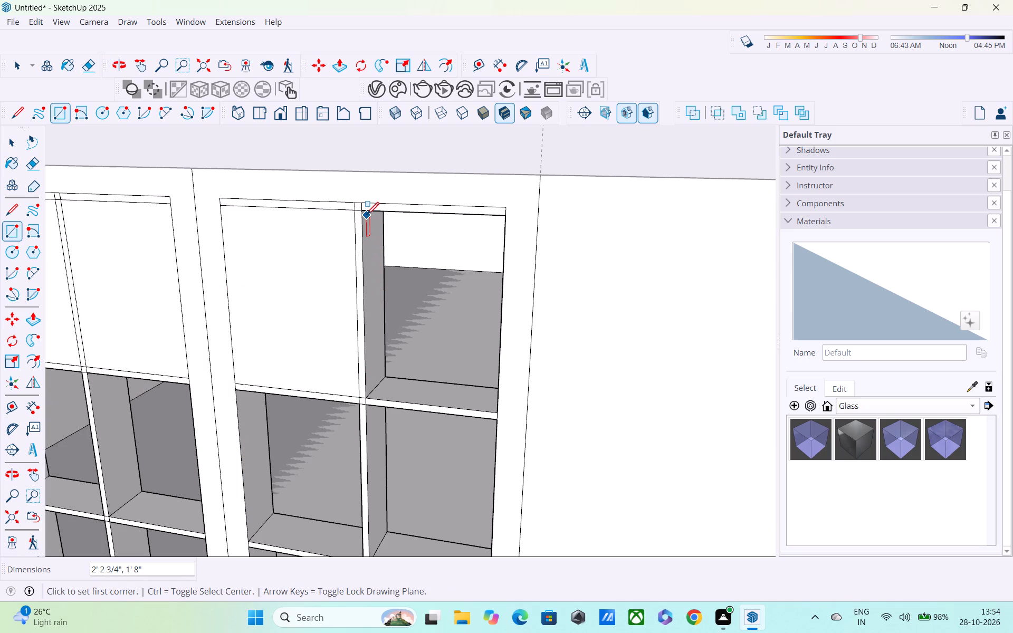
{"action": "left_click", "coordinate": [360, 213]}
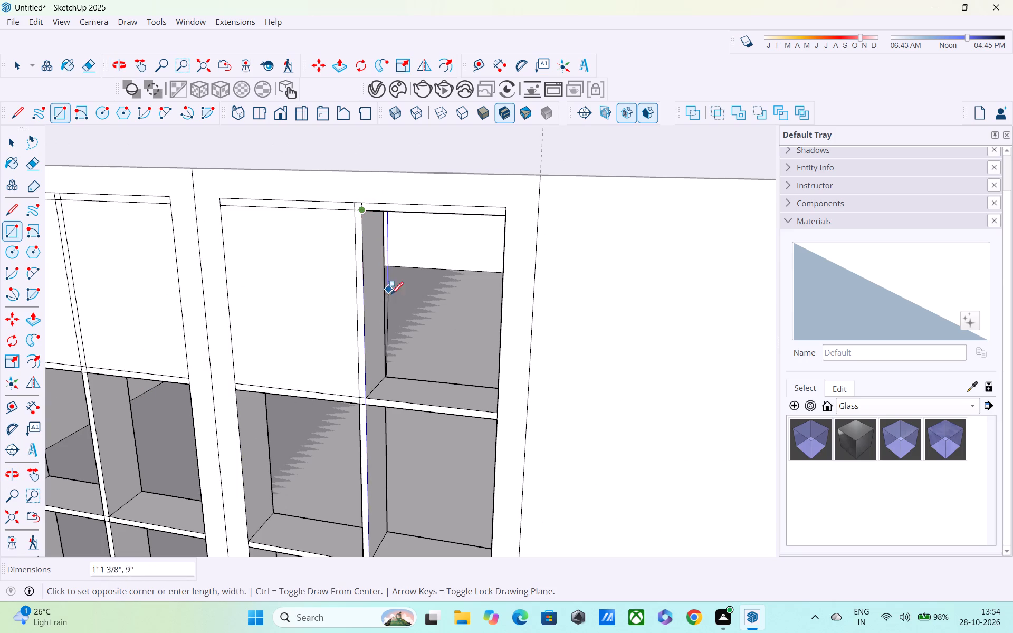
{"action": "left_click", "coordinate": [497, 414]}
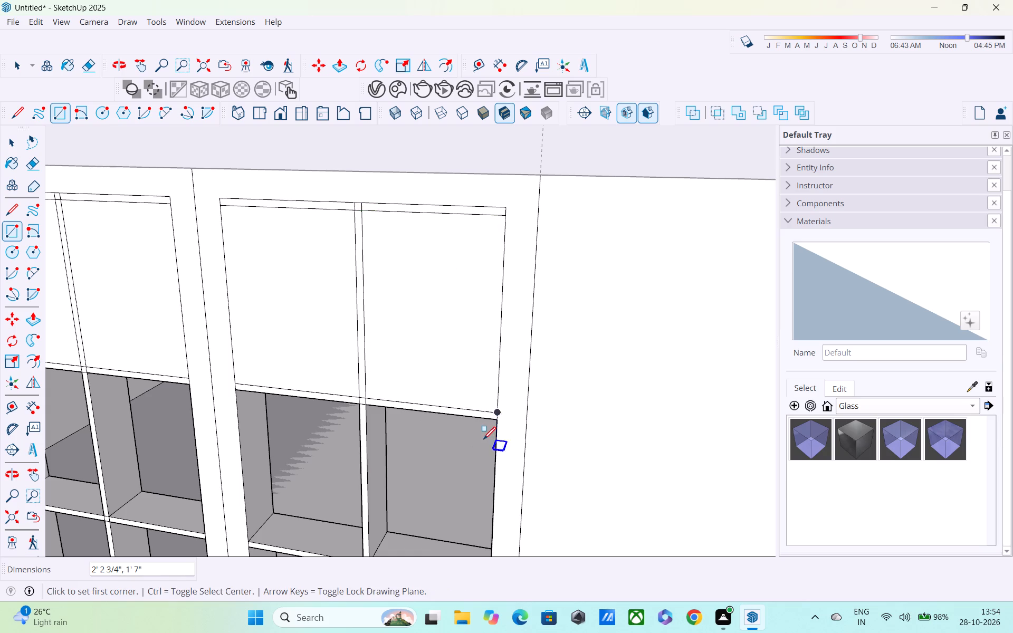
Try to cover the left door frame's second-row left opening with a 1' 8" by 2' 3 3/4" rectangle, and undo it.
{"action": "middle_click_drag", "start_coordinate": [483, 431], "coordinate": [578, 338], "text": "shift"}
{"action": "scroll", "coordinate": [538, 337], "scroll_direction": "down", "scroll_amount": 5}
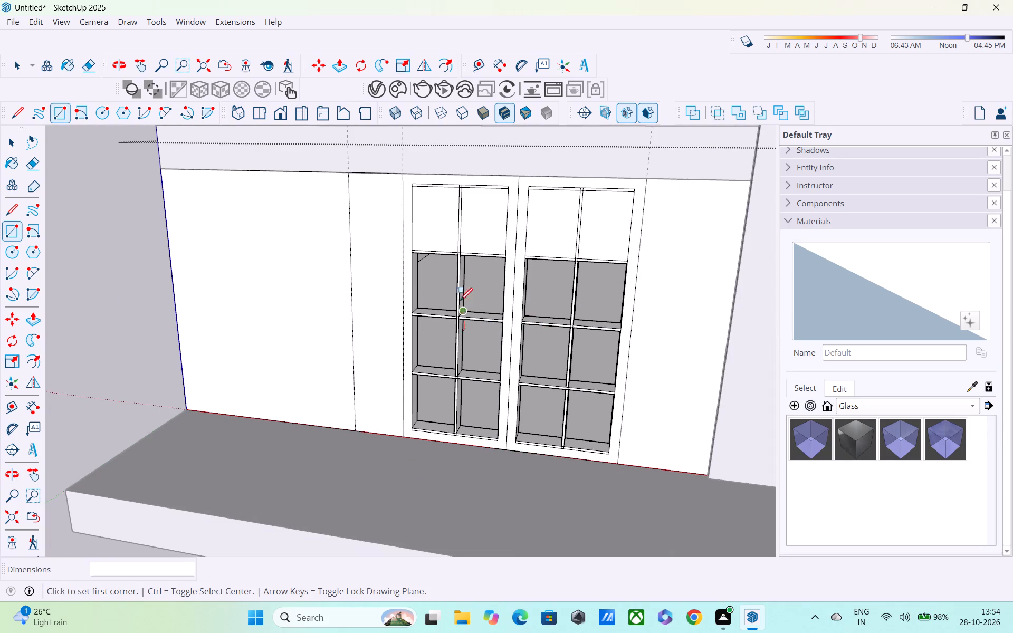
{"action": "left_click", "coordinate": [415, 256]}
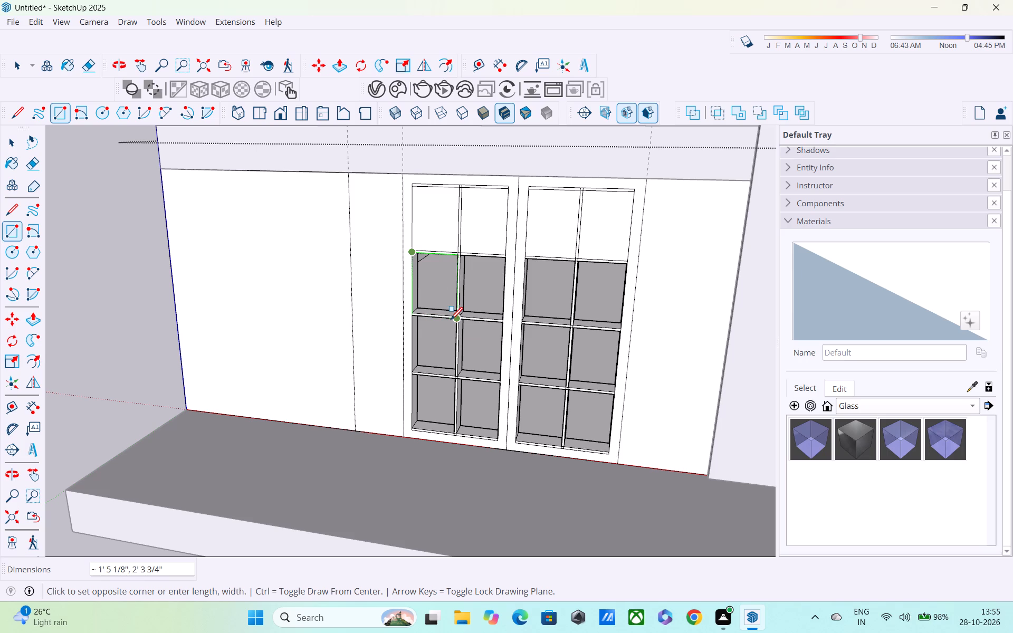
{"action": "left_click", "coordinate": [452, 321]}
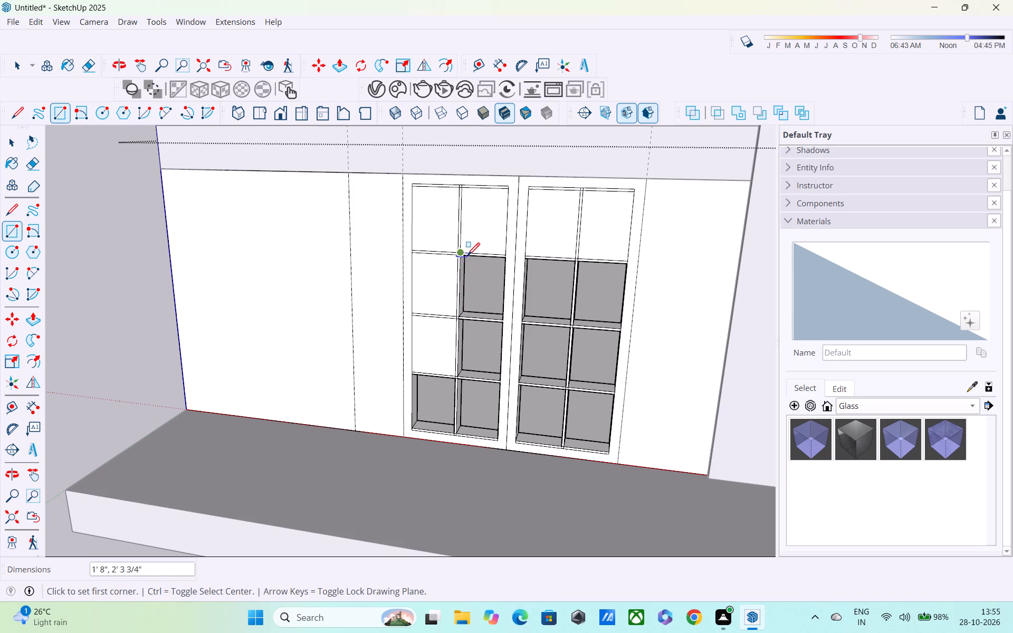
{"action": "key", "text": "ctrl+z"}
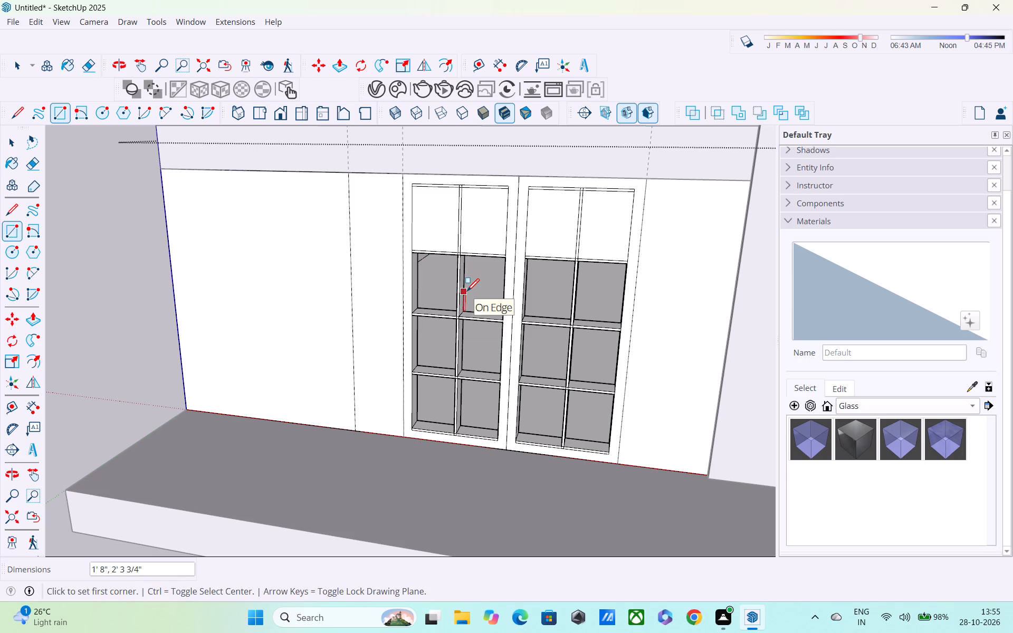
Cover the left door frame's second- and third-row left openings with rectangles, the second-row one 2' 2 3/4" by 1' 8".
{"action": "middle_click_drag", "start_coordinate": [450, 275], "coordinate": [395, 223]}
{"action": "scroll", "coordinate": [400, 229], "scroll_direction": "up", "scroll_amount": 1}
{"action": "scroll", "coordinate": [318, 149], "scroll_direction": "up", "scroll_amount": 4}
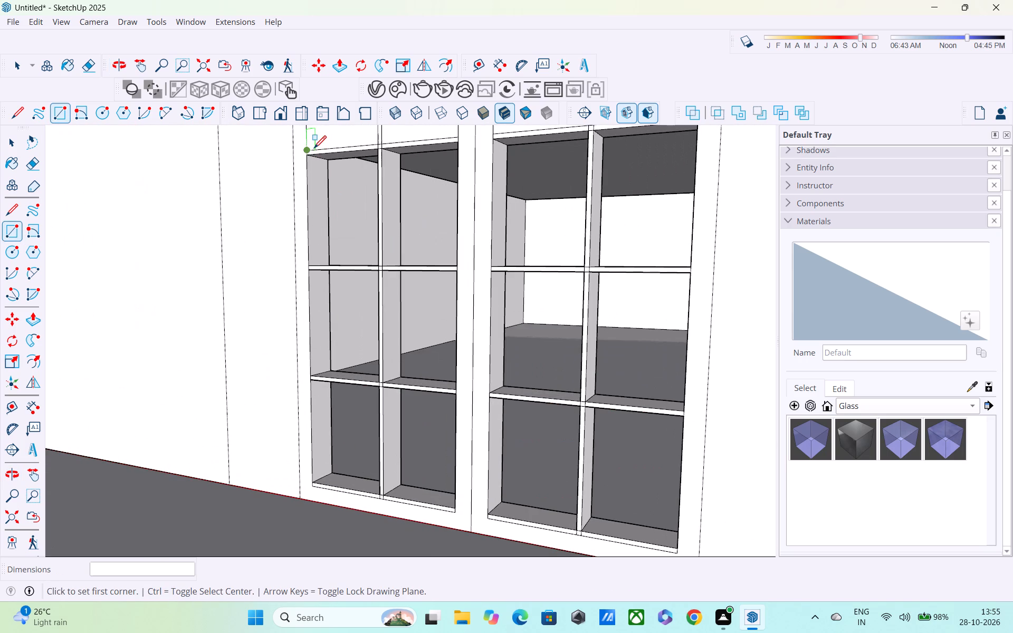
{"action": "left_click", "coordinate": [304, 156]}
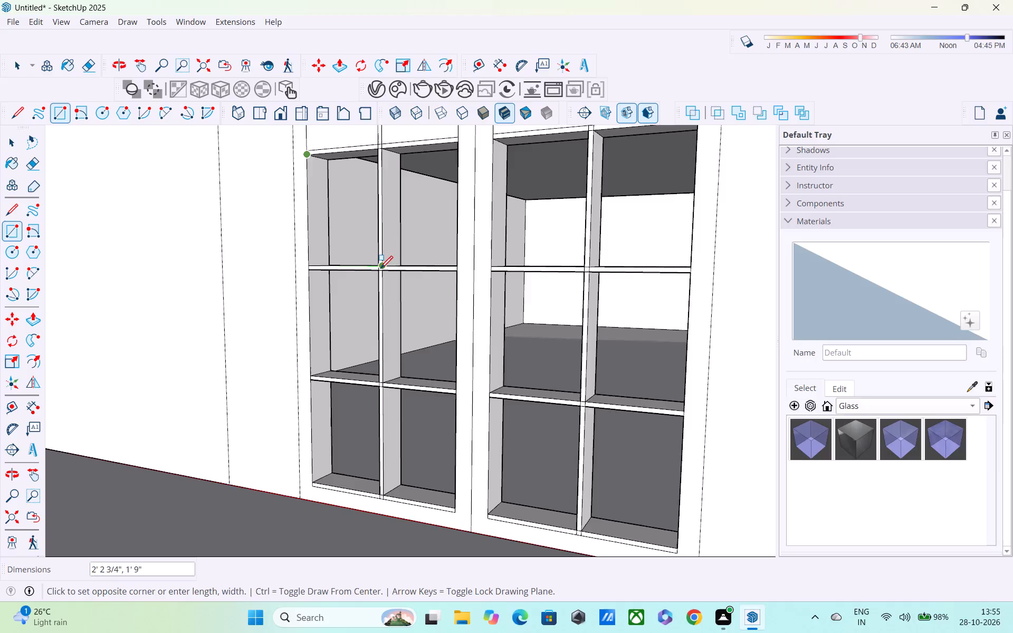
{"action": "scroll", "coordinate": [380, 270], "scroll_direction": "up", "scroll_amount": 1}
{"action": "scroll", "coordinate": [380, 270], "scroll_direction": "down", "scroll_amount": 1}
{"action": "scroll", "coordinate": [380, 270], "scroll_direction": "up", "scroll_amount": 12}
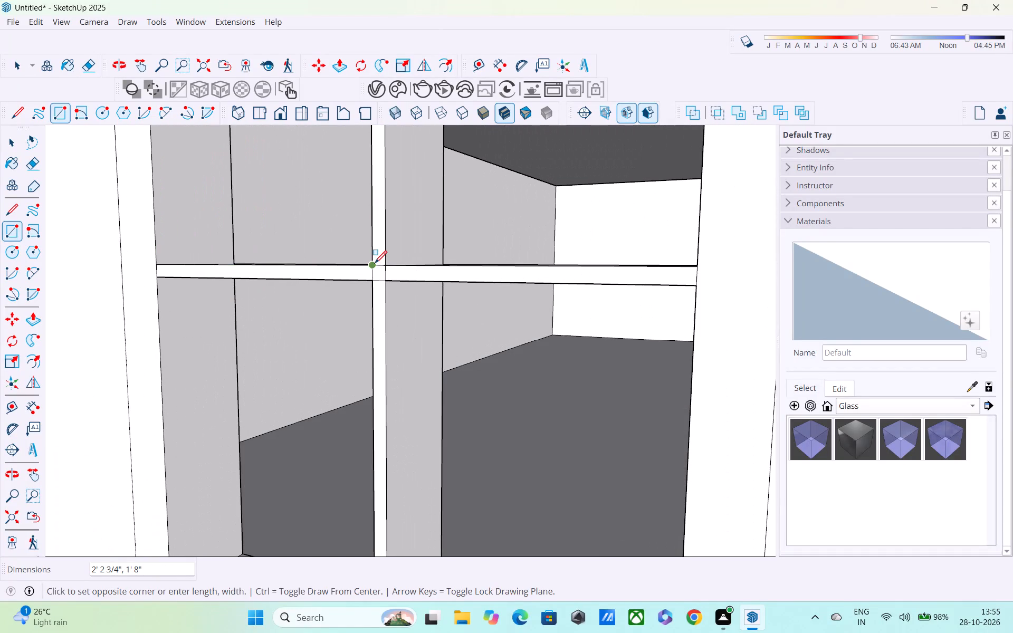
{"action": "left_click", "coordinate": [375, 264]}
{"action": "scroll", "coordinate": [372, 268], "scroll_direction": "down", "scroll_amount": 7}
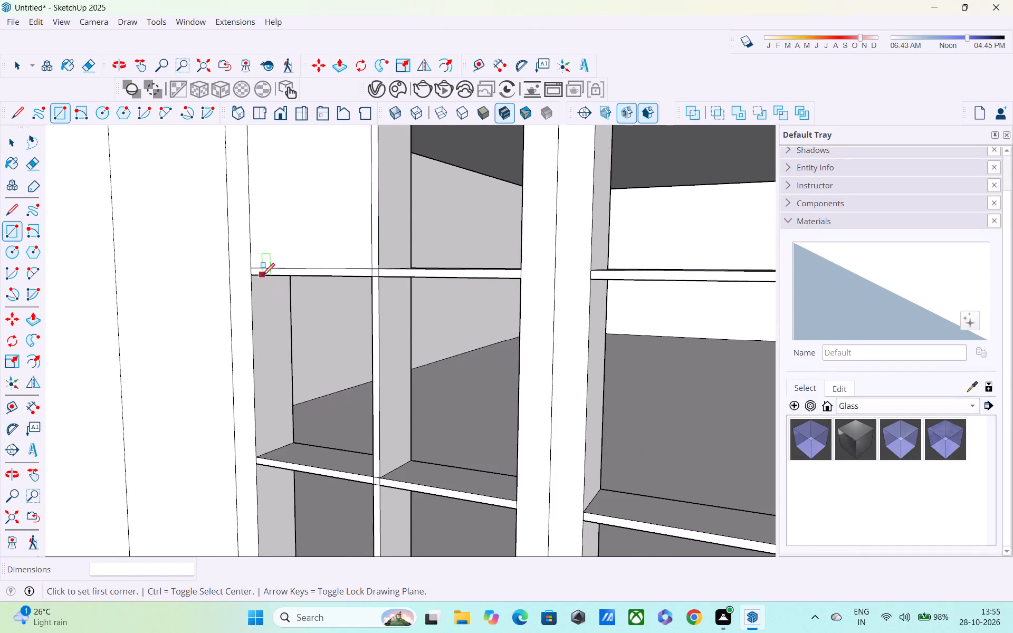
{"action": "left_click", "coordinate": [249, 277]}
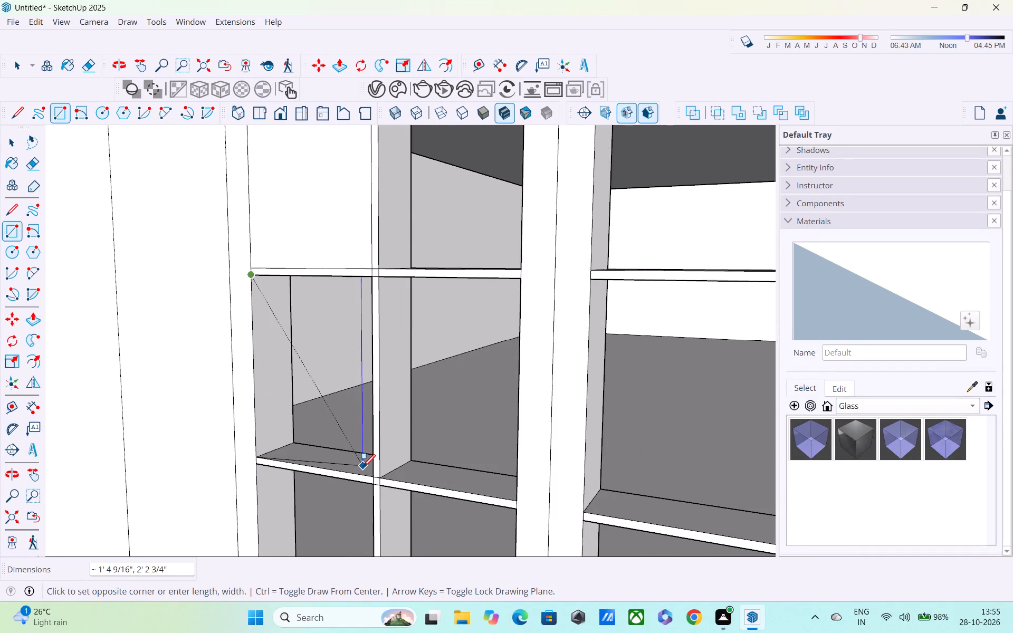
{"action": "left_click", "coordinate": [371, 477]}
Draw a rectangle over the bottom-row left pane opening of the left door frame.
{"action": "scroll", "coordinate": [379, 394], "scroll_direction": "down", "scroll_amount": 3}
{"action": "middle_click_drag", "start_coordinate": [379, 400], "coordinate": [379, 377]}
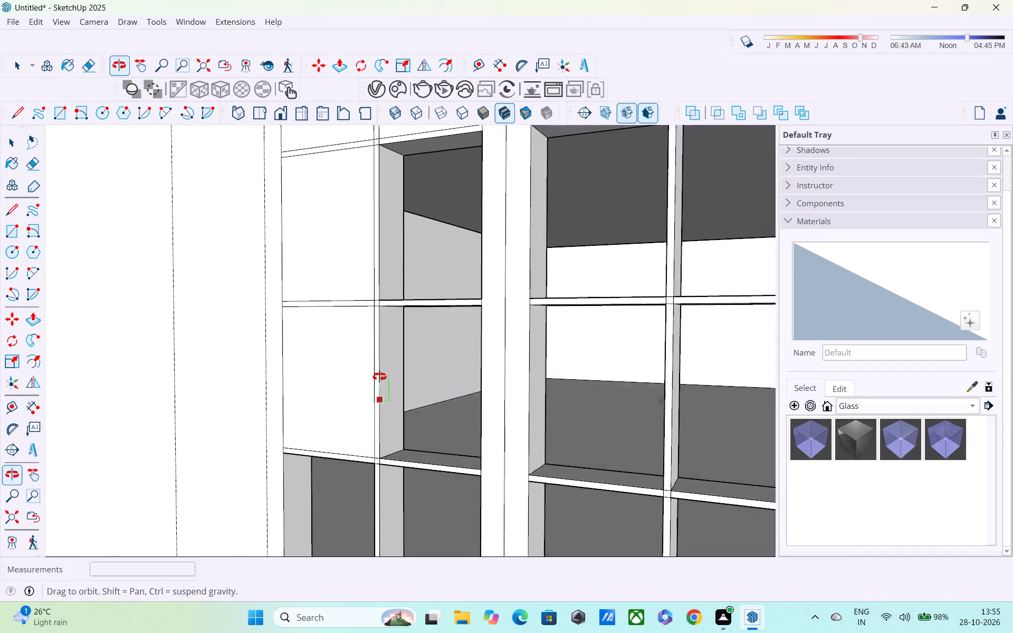
{"action": "middle_click_drag", "start_coordinate": [379, 377], "coordinate": [385, 328]}
{"action": "scroll", "coordinate": [385, 327], "scroll_direction": "up", "scroll_amount": 2}
{"action": "scroll", "coordinate": [385, 328], "scroll_direction": "down", "scroll_amount": 7}
{"action": "scroll", "coordinate": [382, 356], "scroll_direction": "up", "scroll_amount": 1}
{"action": "middle_click_drag", "start_coordinate": [367, 411], "coordinate": [375, 367]}
{"action": "scroll", "coordinate": [327, 456], "scroll_direction": "up", "scroll_amount": 4}
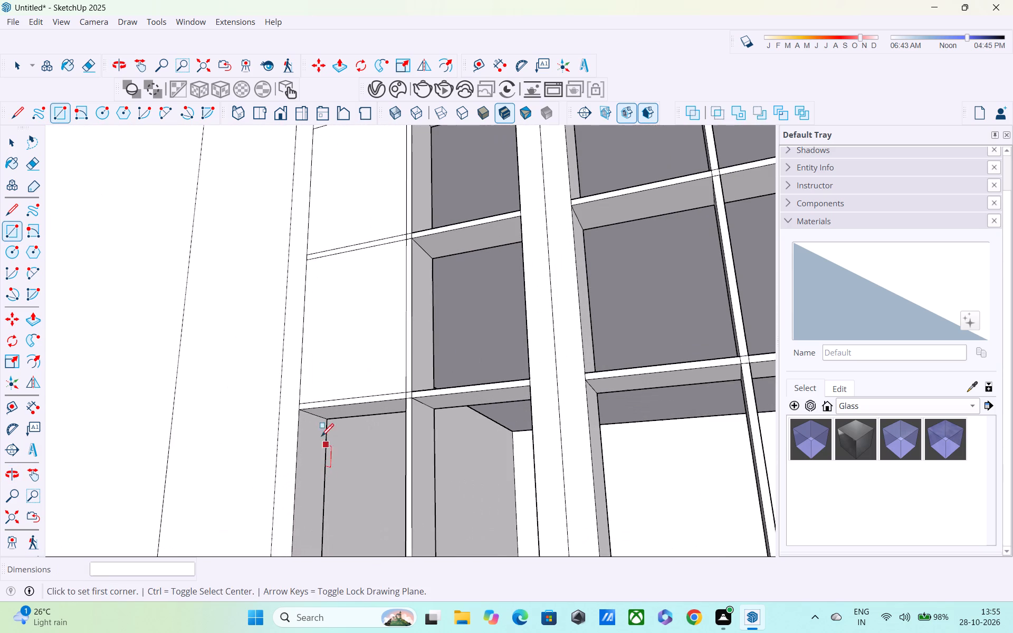
{"action": "left_click", "coordinate": [303, 411]}
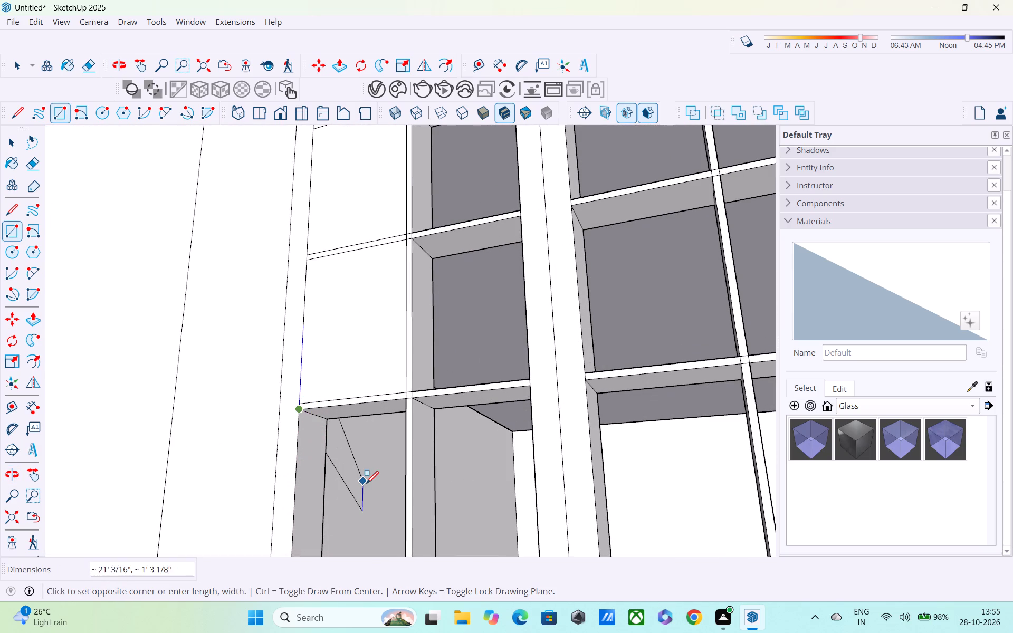
{"action": "middle_click_drag", "start_coordinate": [367, 485], "coordinate": [369, 459], "text": "shift"}
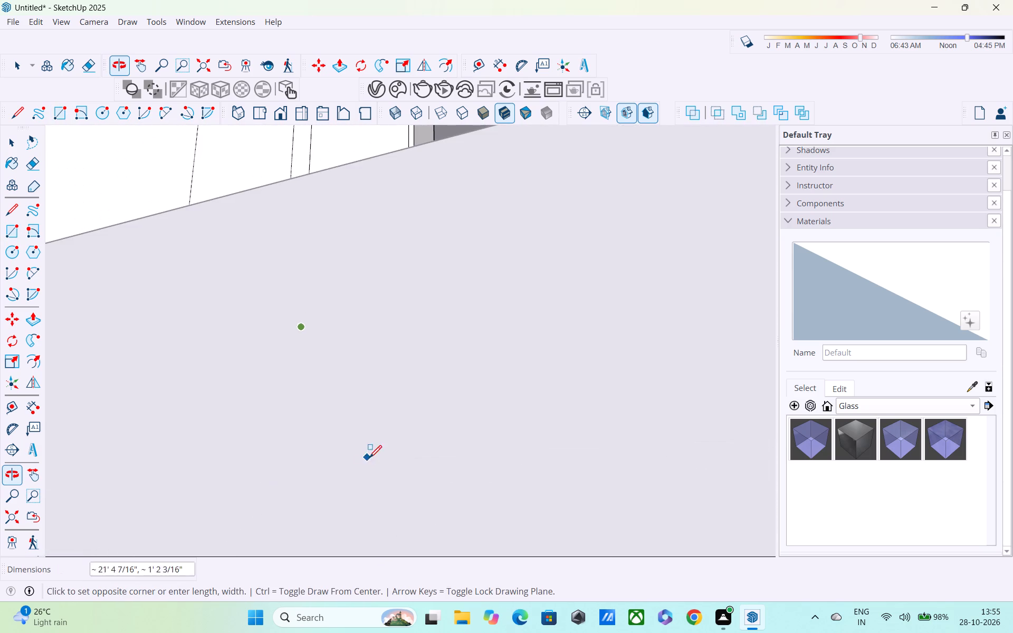
{"action": "scroll", "coordinate": [353, 185], "scroll_direction": "down", "scroll_amount": 7}
{"action": "scroll", "coordinate": [352, 168], "scroll_direction": "up", "scroll_amount": 1}
{"action": "middle_click_drag", "start_coordinate": [353, 193], "coordinate": [347, 521], "text": "shift"}
{"action": "middle_click_drag", "start_coordinate": [409, 243], "coordinate": [413, 390], "text": "shift"}
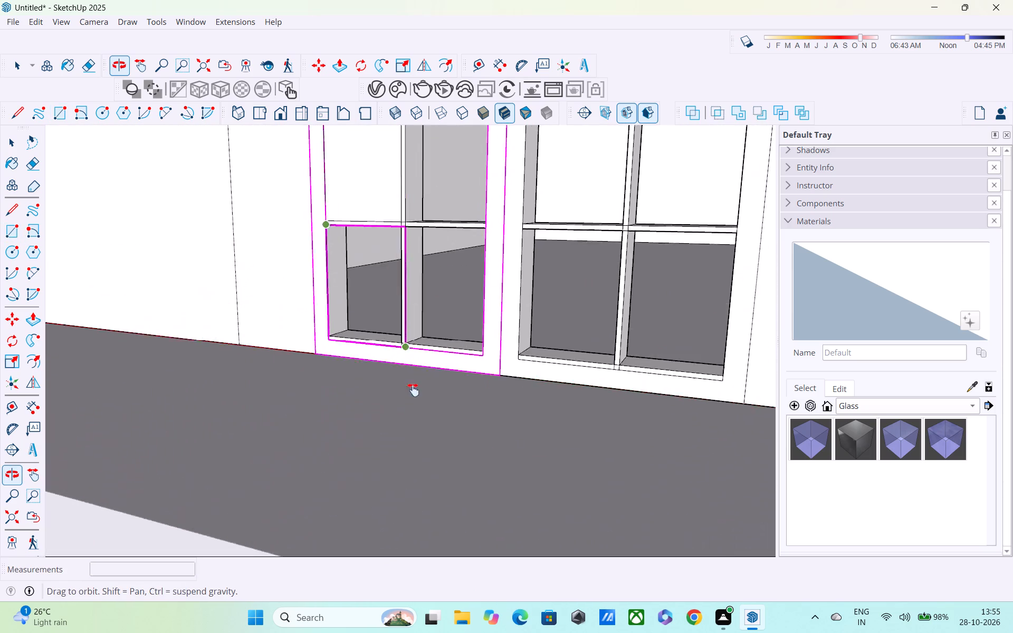
{"action": "middle_click_drag", "start_coordinate": [413, 390], "coordinate": [418, 420], "text": "shift"}
{"action": "scroll", "coordinate": [412, 415], "scroll_direction": "up", "scroll_amount": 6}
{"action": "left_click", "coordinate": [406, 414]}
Draw a rectangle over the bottom-row right pane opening of the left door frame.
{"action": "scroll", "coordinate": [442, 425], "scroll_direction": "up", "scroll_amount": 1, "text": "shift"}
{"action": "middle_click_drag", "start_coordinate": [442, 425], "coordinate": [404, 472], "text": "shift"}
{"action": "left_click", "coordinate": [370, 220]}
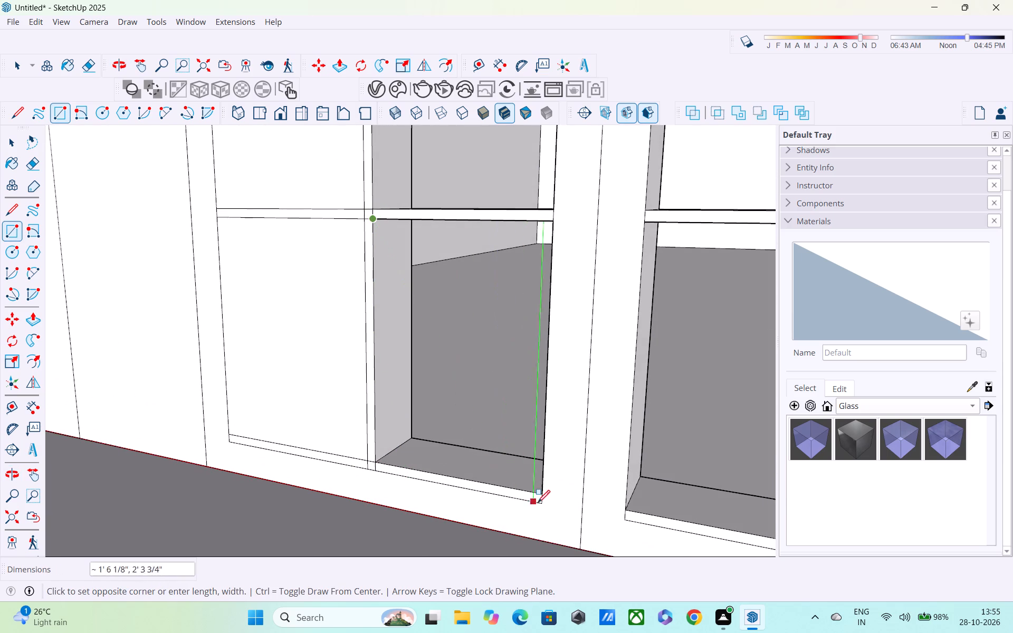
{"action": "left_click", "coordinate": [542, 497]}
Cover the right door frame's two bottom-row openings with rectangles, 1' 8" by 2' 2 3/4" on the left and 2' 2 3/4" by 1' 7" on the right.
{"action": "scroll", "coordinate": [553, 481], "scroll_direction": "down", "scroll_amount": 1}
{"action": "middle_click_drag", "start_coordinate": [543, 494], "coordinate": [503, 533], "text": "shift"}
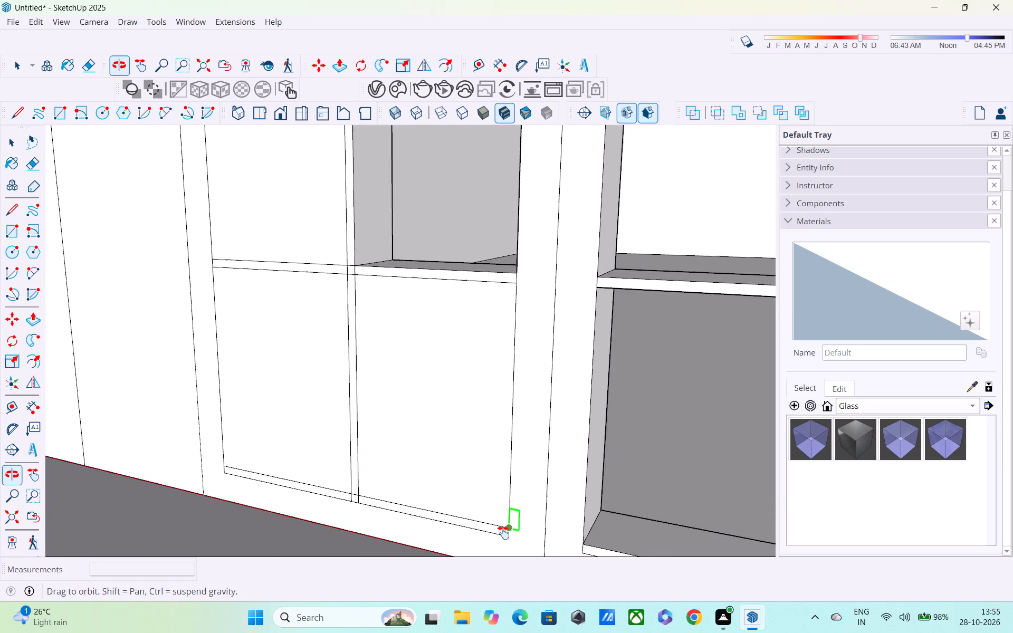
{"action": "middle_click_drag", "start_coordinate": [503, 533], "coordinate": [365, 553], "text": "shift"}
{"action": "scroll", "coordinate": [369, 464], "scroll_direction": "down", "scroll_amount": 5}
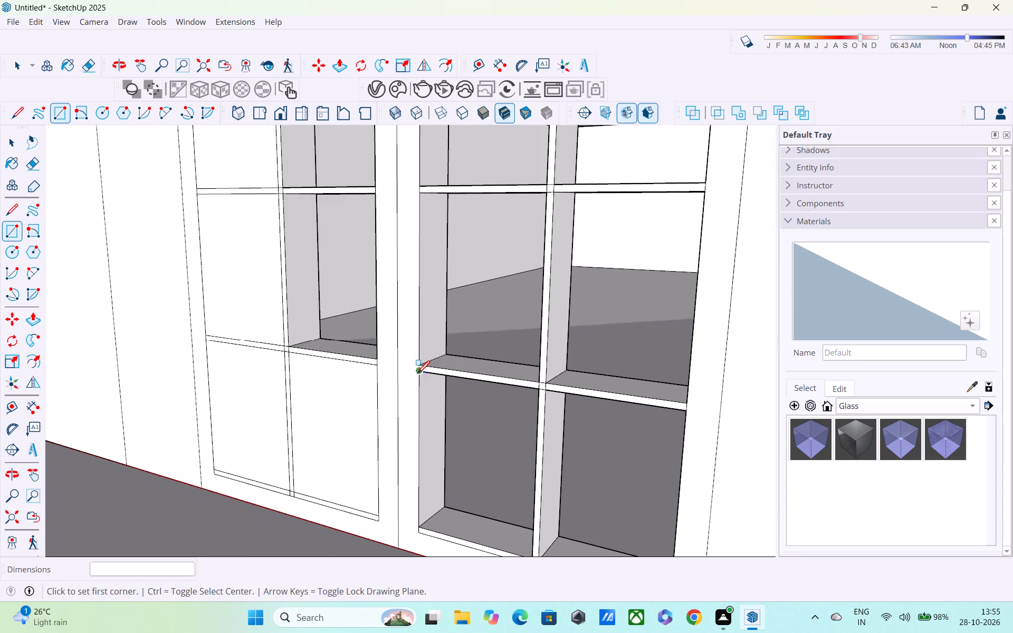
{"action": "left_click", "coordinate": [417, 375]}
{"action": "middle_click_drag", "start_coordinate": [466, 481], "coordinate": [437, 372], "text": "shift"}
{"action": "scroll", "coordinate": [437, 372], "scroll_direction": "up", "scroll_amount": 1}
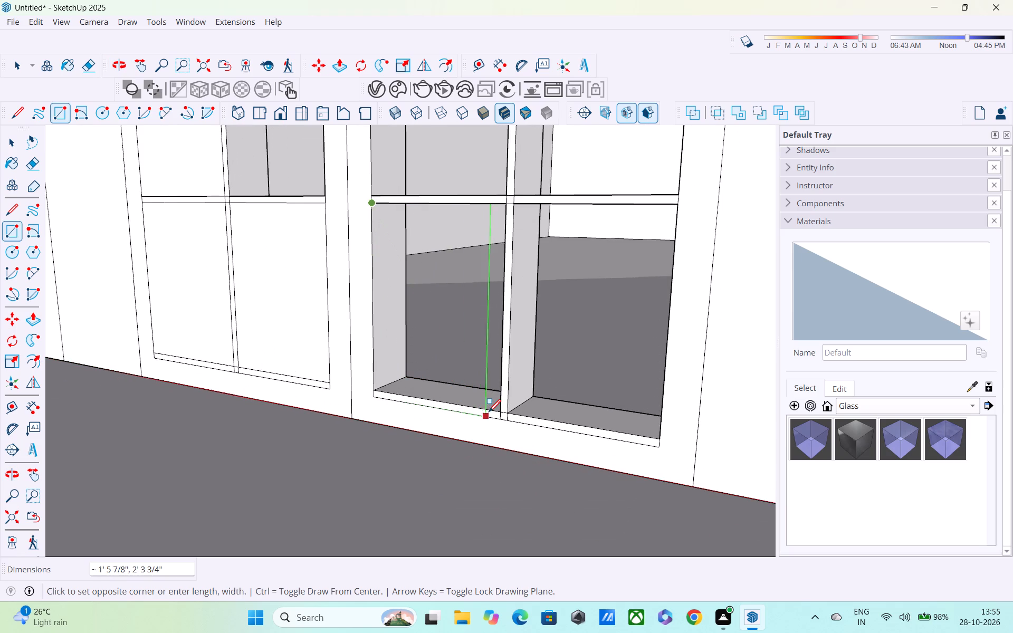
{"action": "left_click", "coordinate": [497, 412]}
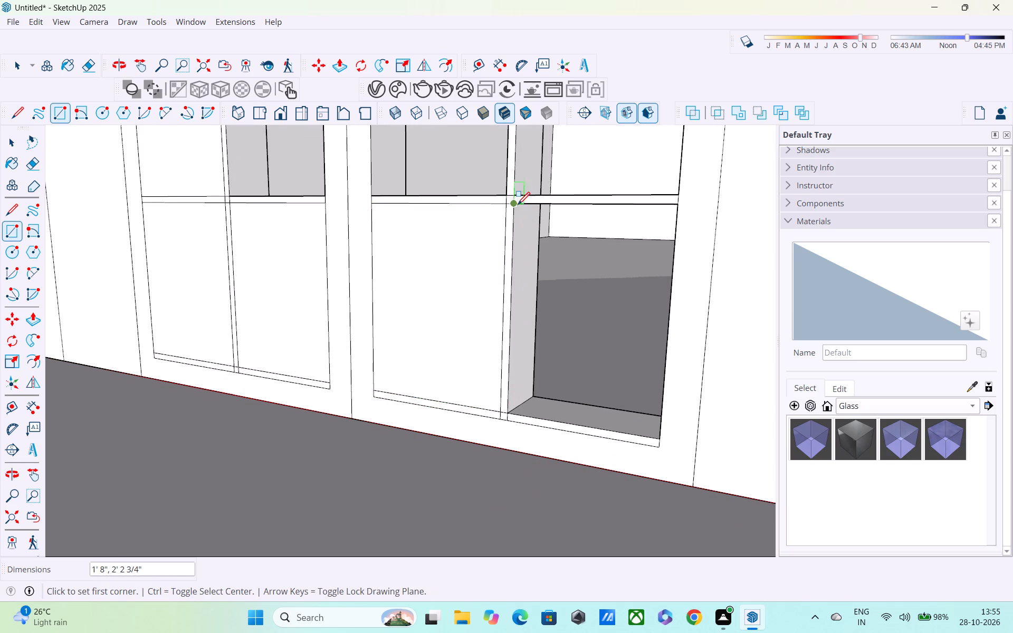
{"action": "left_click", "coordinate": [515, 211]}
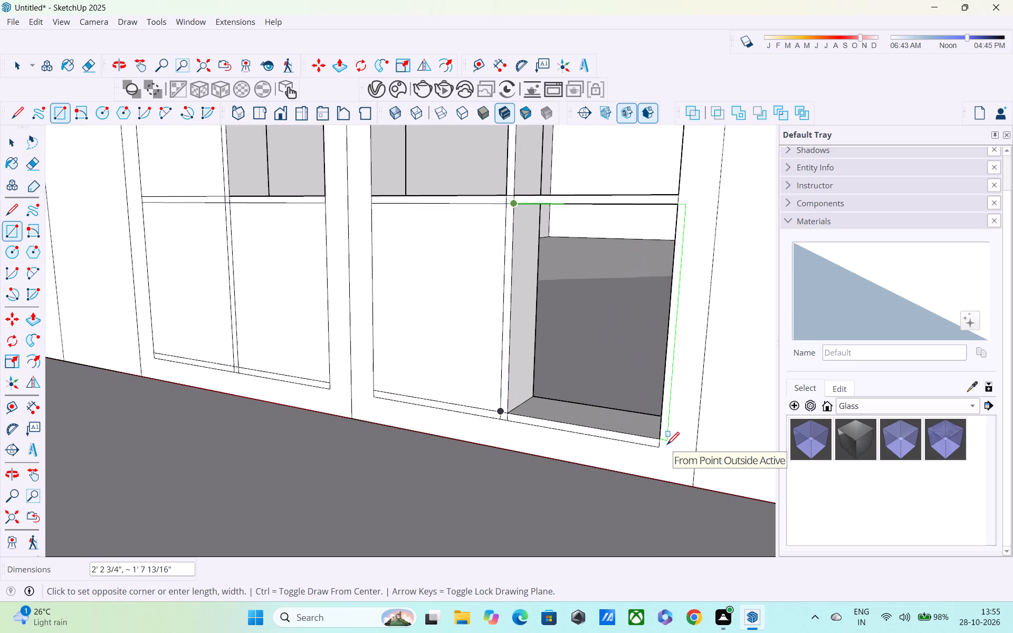
{"action": "left_click", "coordinate": [653, 436]}
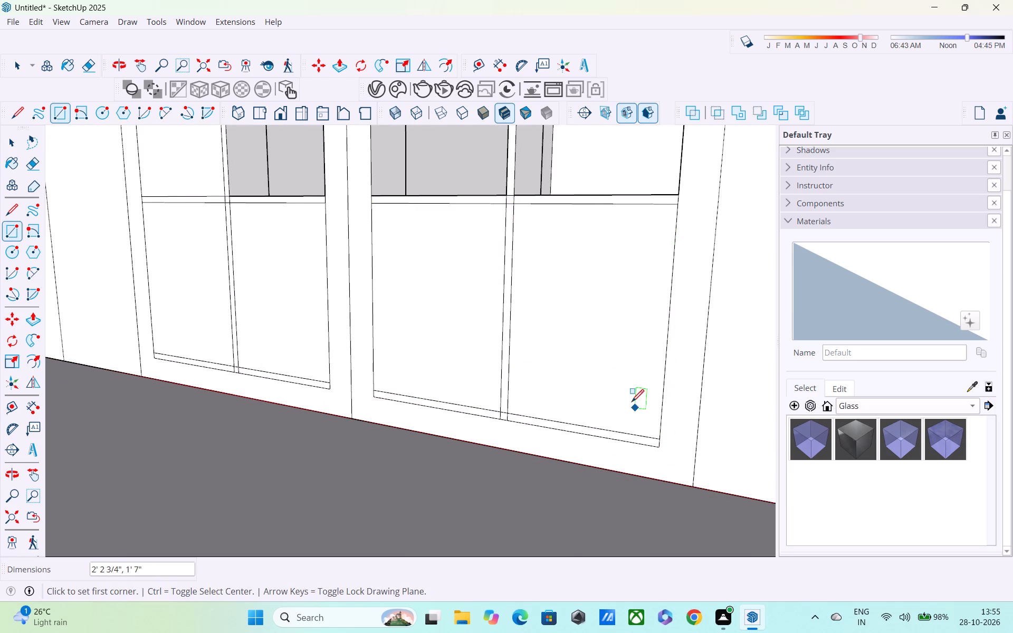
Draw a 1' 7" by 2' 2 3/4" rectangle over the third-row right pane opening of the left door frame.
{"action": "scroll", "coordinate": [628, 397], "scroll_direction": "down", "scroll_amount": 5}
{"action": "middle_click_drag", "start_coordinate": [628, 397], "coordinate": [651, 602], "text": "shift"}
{"action": "scroll", "coordinate": [651, 602], "scroll_direction": "up", "scroll_amount": 1, "text": "shift"}
{"action": "scroll", "coordinate": [645, 569], "scroll_direction": "down", "scroll_amount": 2}
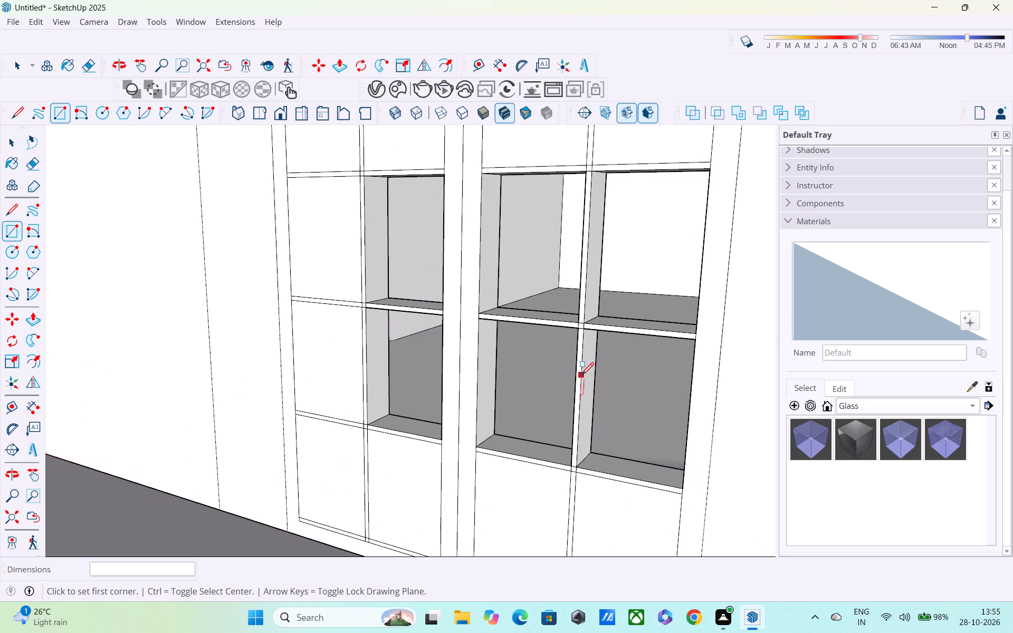
{"action": "left_click", "coordinate": [371, 309]}
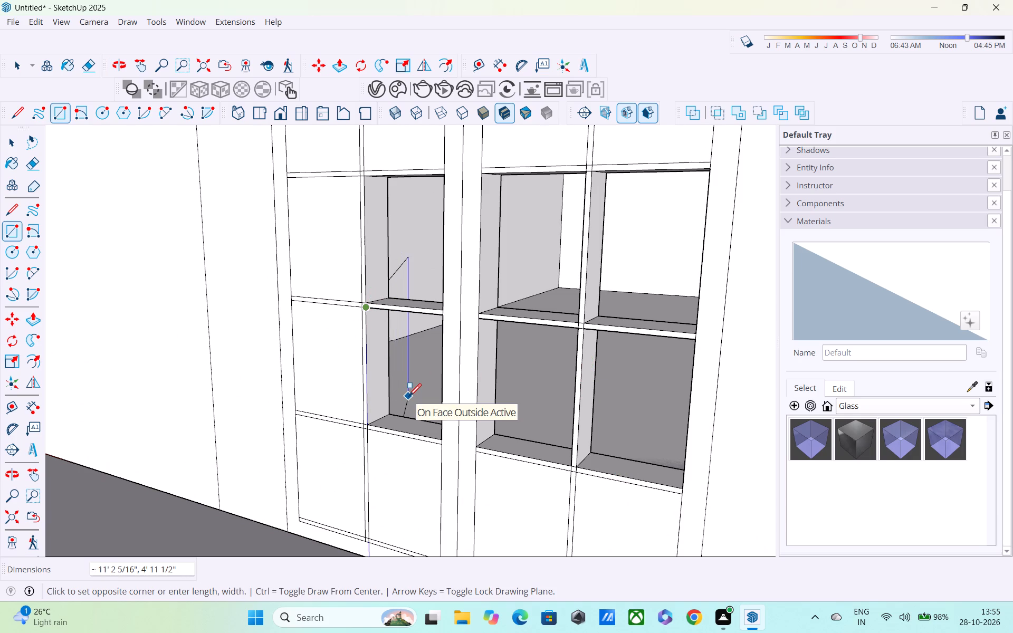
{"action": "scroll", "coordinate": [409, 410], "scroll_direction": "down", "scroll_amount": 2}
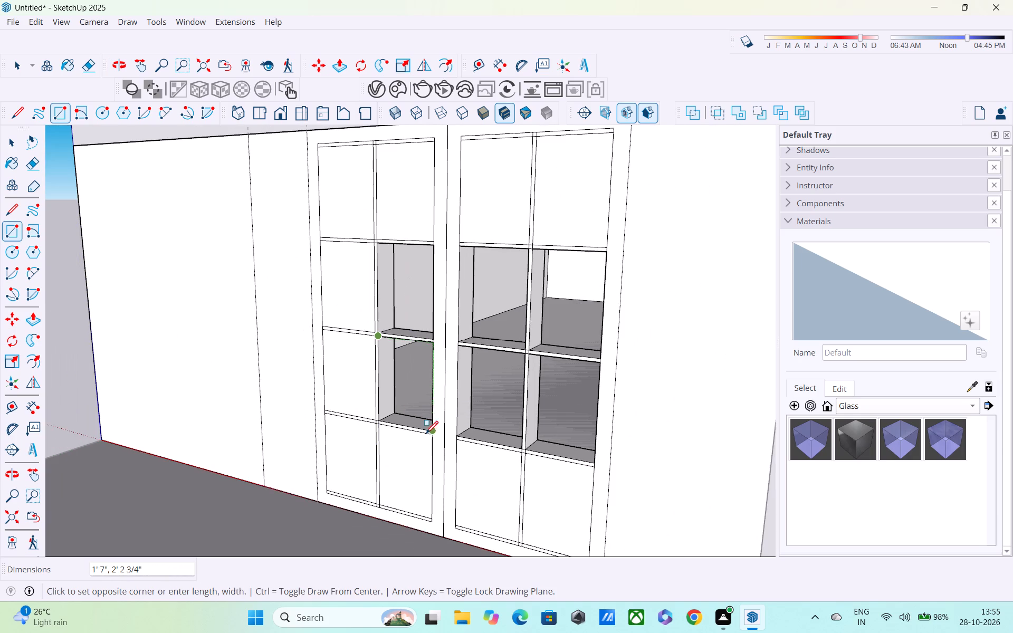
{"action": "middle_click_drag", "start_coordinate": [444, 429], "coordinate": [600, 386]}
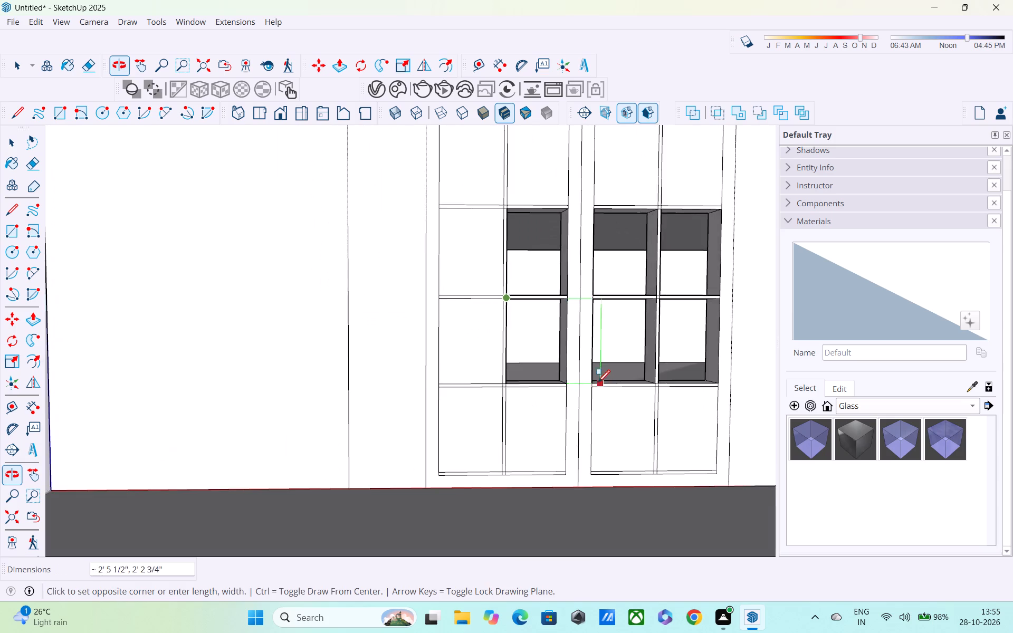
{"action": "scroll", "coordinate": [567, 380], "scroll_direction": "up", "scroll_amount": 5}
{"action": "left_click", "coordinate": [566, 387]}
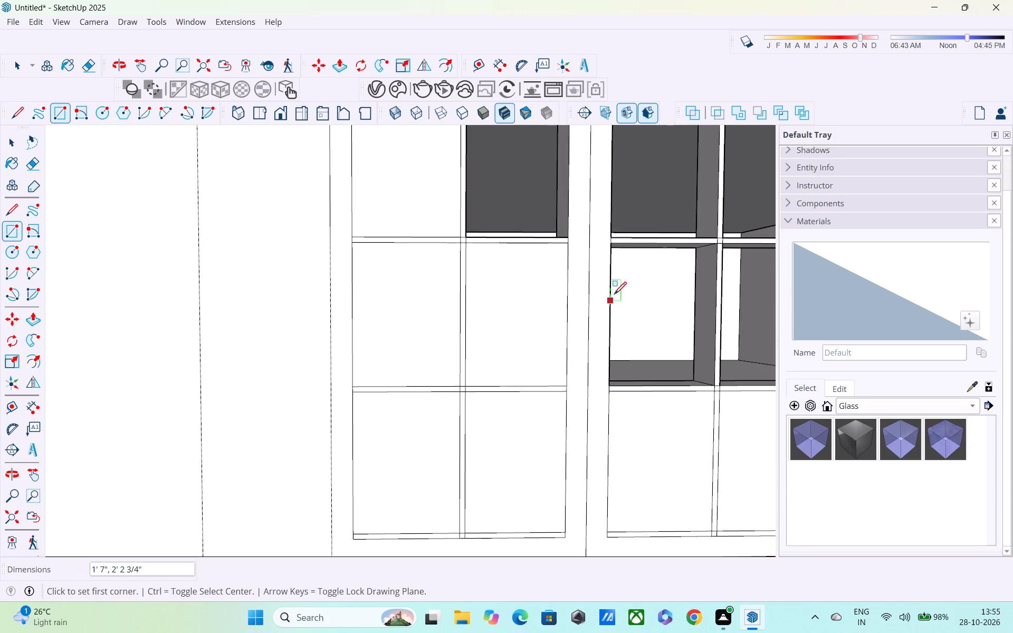
Cover the right door frame's two third-row openings with rectangles, 2' 2 3/4" by 1' 8" on the left and 2' 2 3/4" by 1' 7" on the right.
{"action": "left_click", "coordinate": [614, 247]}
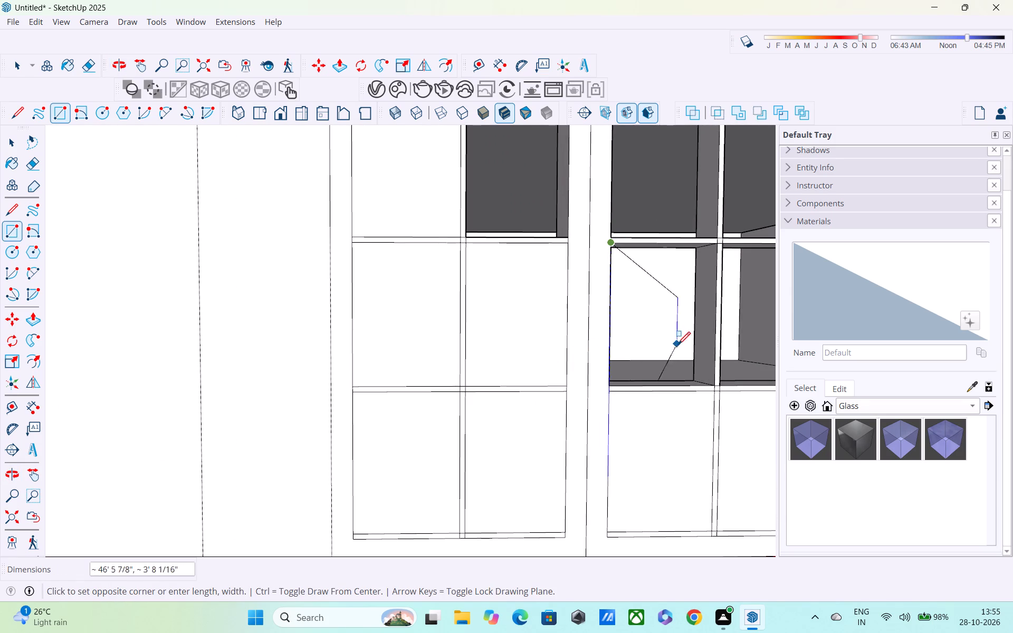
{"action": "left_click", "coordinate": [713, 387]}
{"action": "scroll", "coordinate": [716, 397], "scroll_direction": "up", "scroll_amount": 1}
{"action": "middle_click_drag", "start_coordinate": [661, 396], "coordinate": [276, 462]}
{"action": "scroll", "coordinate": [272, 462], "scroll_direction": "down", "scroll_amount": 1}
{"action": "scroll", "coordinate": [271, 462], "scroll_direction": "up", "scroll_amount": 1}
{"action": "scroll", "coordinate": [270, 454], "scroll_direction": "down", "scroll_amount": 4}
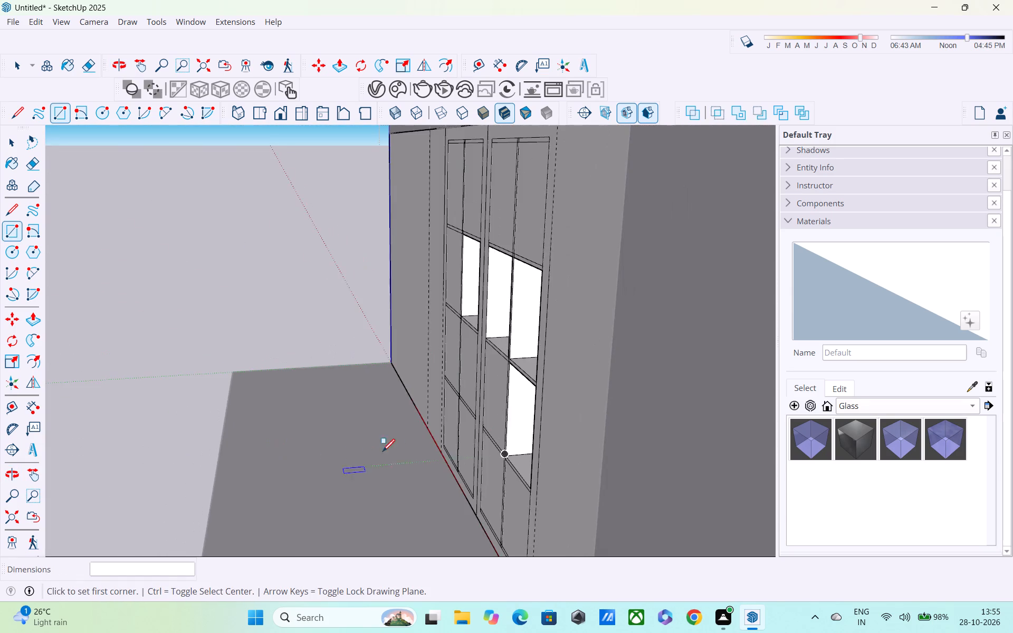
{"action": "middle_click_drag", "start_coordinate": [411, 450], "coordinate": [429, 413]}
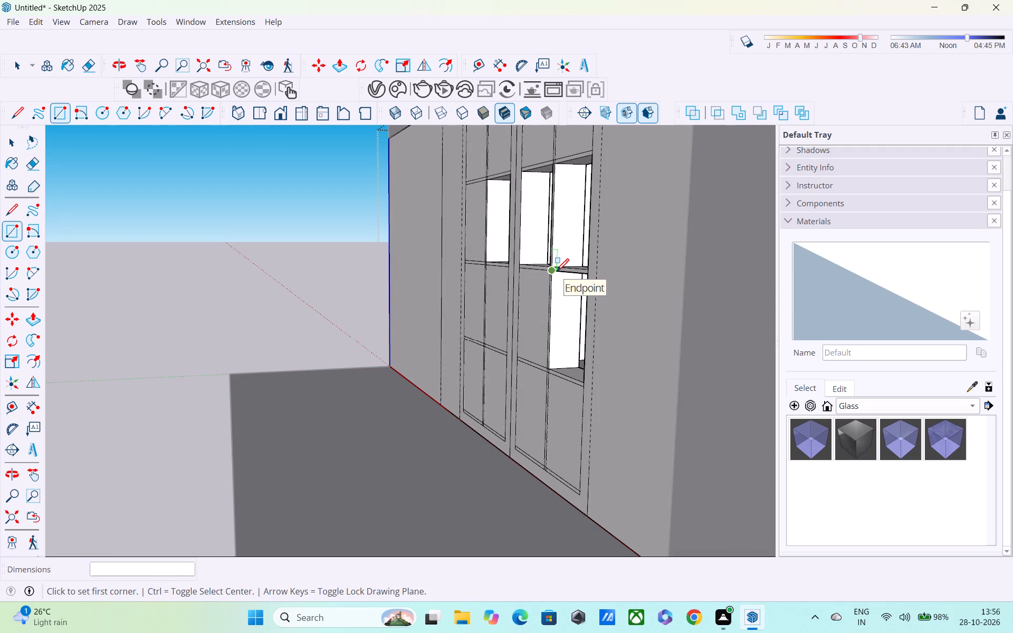
{"action": "left_click", "coordinate": [557, 272]}
{"action": "middle_click_drag", "start_coordinate": [606, 365], "coordinate": [1008, 295]}
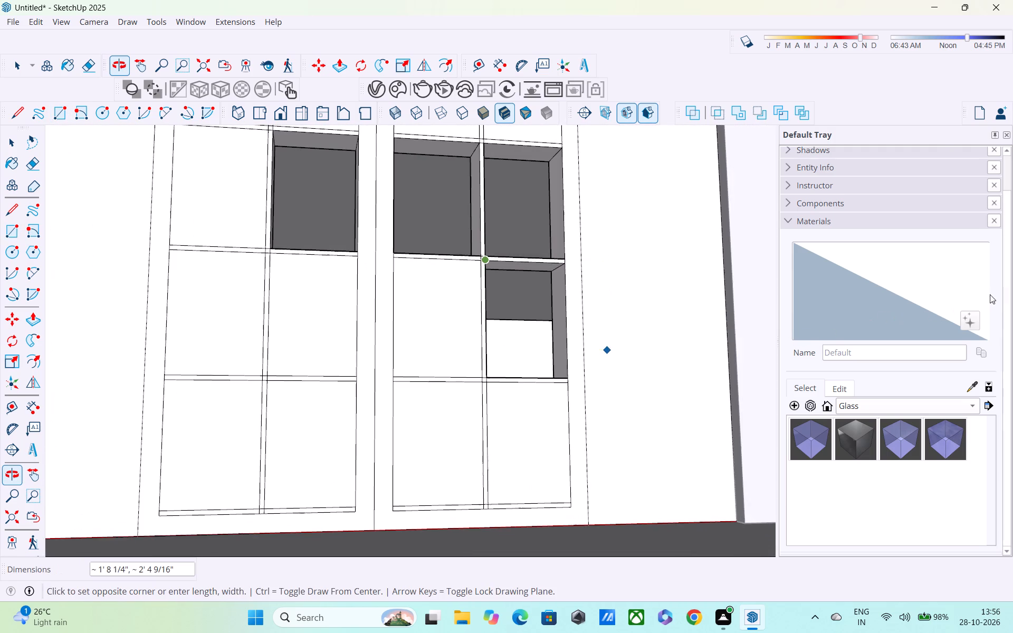
{"action": "left_click", "coordinate": [566, 380]}
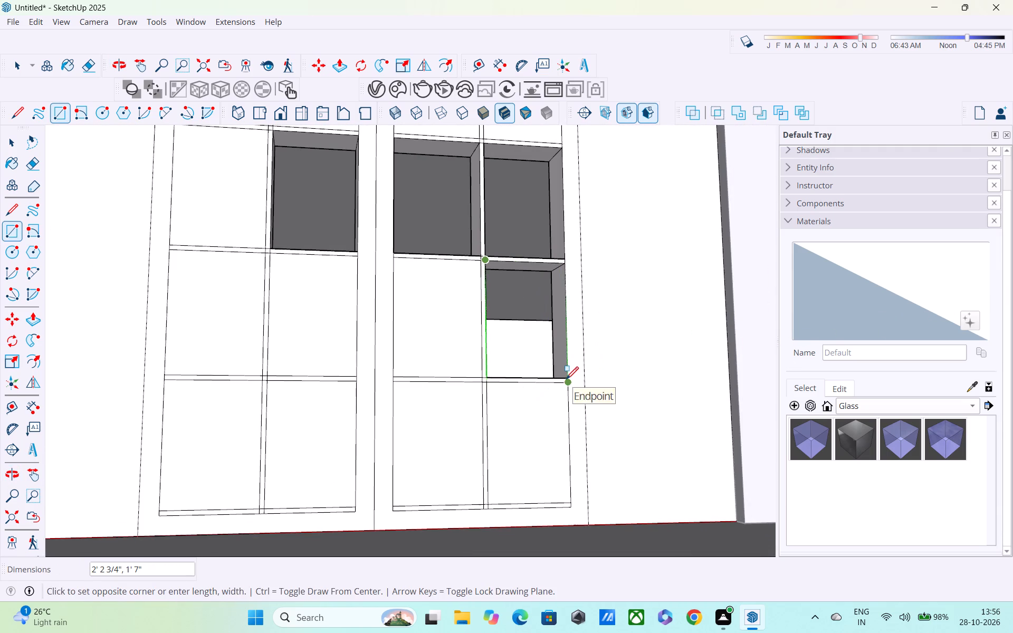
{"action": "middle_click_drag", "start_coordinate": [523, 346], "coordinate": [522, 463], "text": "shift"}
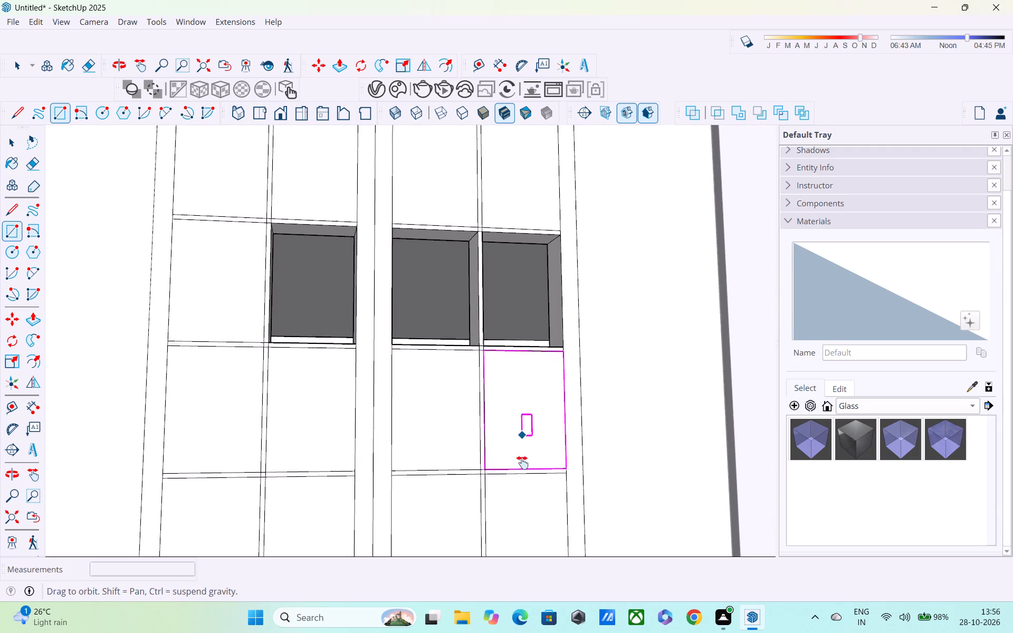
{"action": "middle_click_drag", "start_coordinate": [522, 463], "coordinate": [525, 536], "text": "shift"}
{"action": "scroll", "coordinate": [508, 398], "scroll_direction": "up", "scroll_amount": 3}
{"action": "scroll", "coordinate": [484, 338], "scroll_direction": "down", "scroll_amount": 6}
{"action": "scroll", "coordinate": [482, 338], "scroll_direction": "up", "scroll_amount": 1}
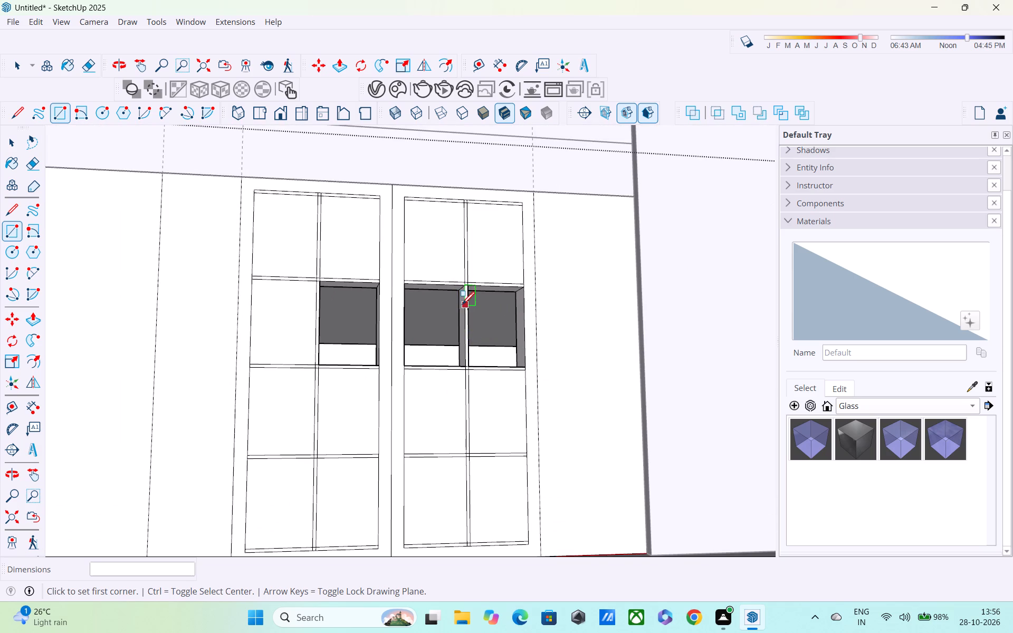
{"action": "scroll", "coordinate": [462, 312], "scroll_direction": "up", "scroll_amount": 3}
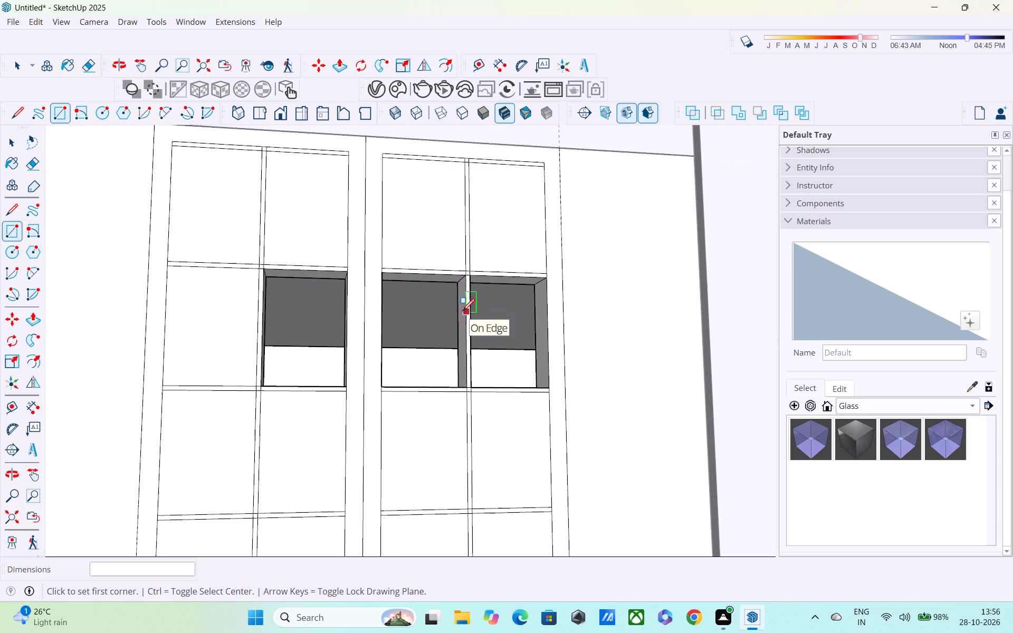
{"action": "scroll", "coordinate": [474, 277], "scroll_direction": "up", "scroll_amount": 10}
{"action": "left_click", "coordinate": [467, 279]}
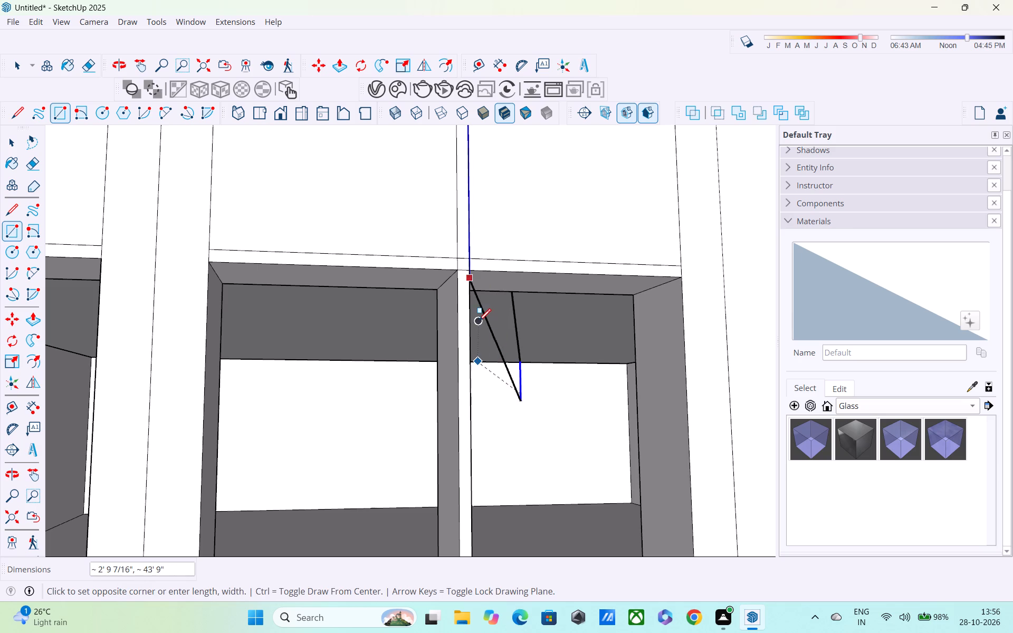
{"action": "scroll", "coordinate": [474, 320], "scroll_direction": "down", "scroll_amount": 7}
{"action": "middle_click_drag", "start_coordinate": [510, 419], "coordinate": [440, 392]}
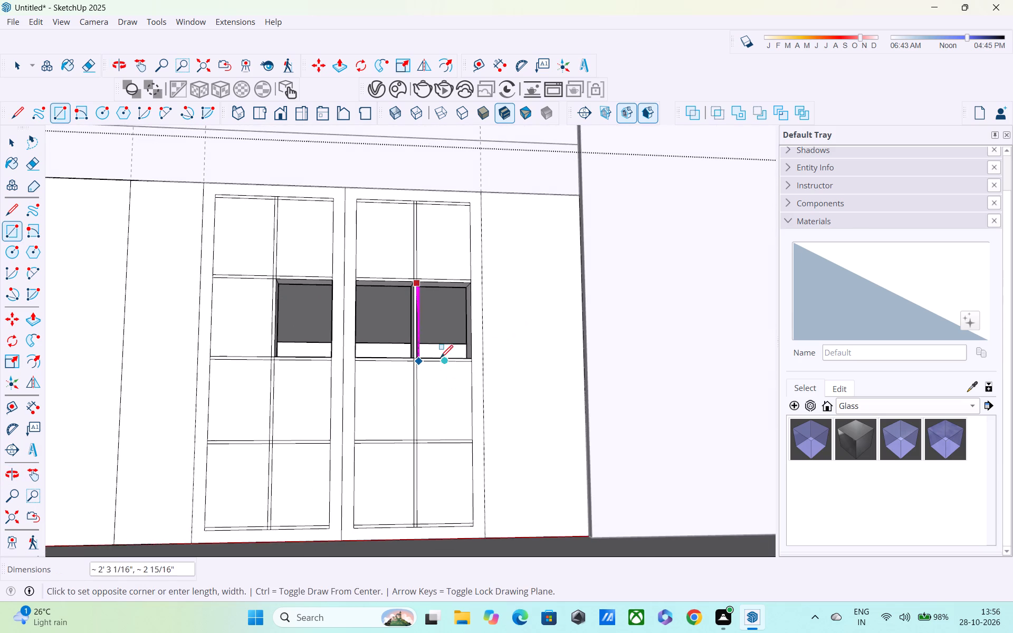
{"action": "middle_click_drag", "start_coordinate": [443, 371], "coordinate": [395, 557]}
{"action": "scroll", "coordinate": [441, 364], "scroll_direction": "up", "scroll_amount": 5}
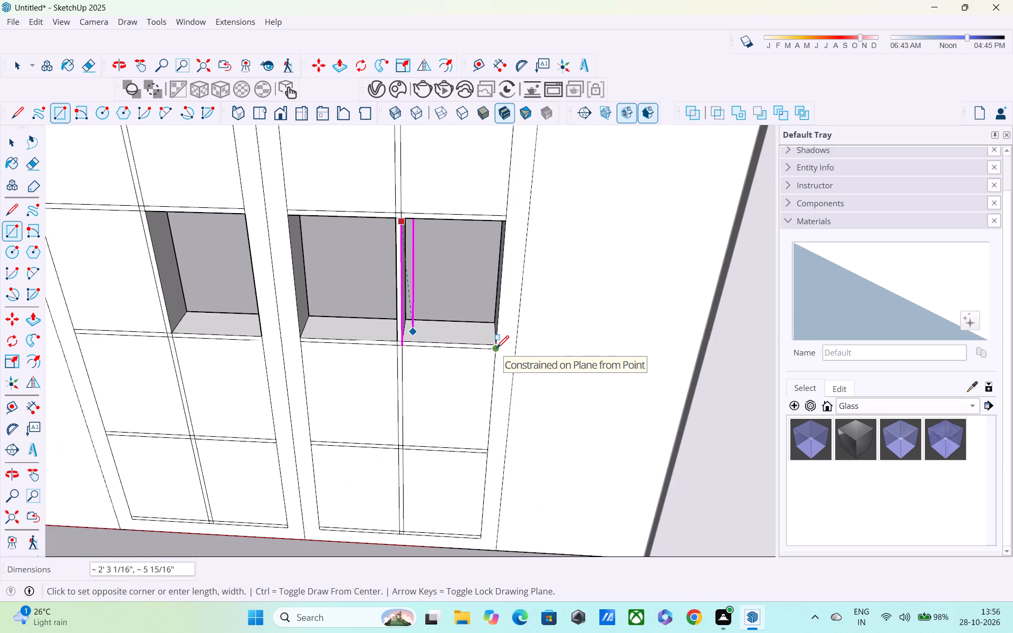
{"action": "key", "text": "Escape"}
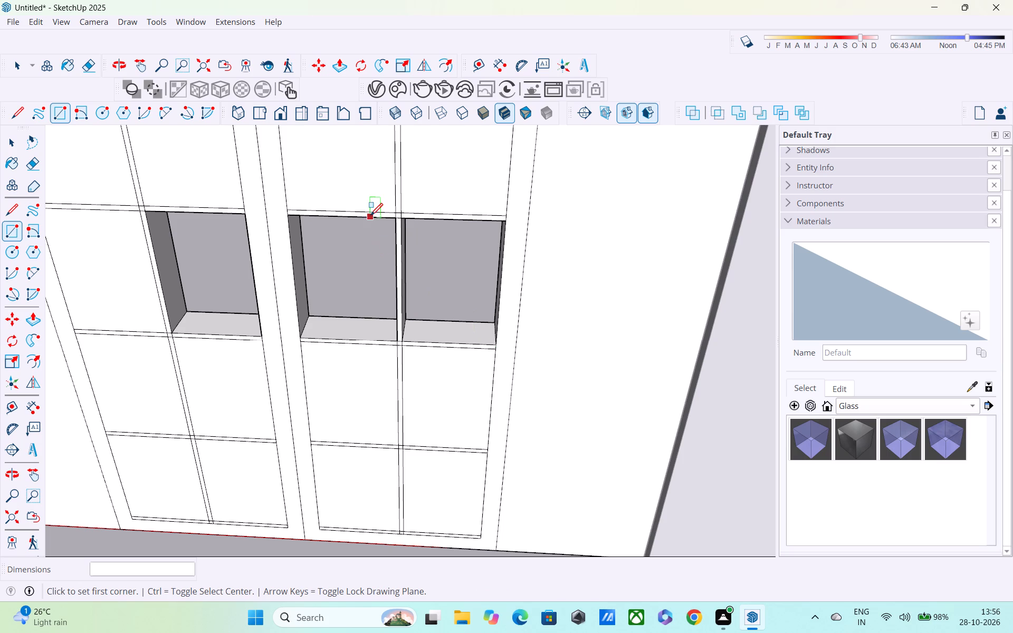
Cover the remaining second-row openings with rectangles: right frame's right pane 2' 2 3/4" by 1' 7", its left pane 2' 2 3/4" by 1' 8", and left frame's right pane.
{"action": "left_click", "coordinate": [399, 219]}
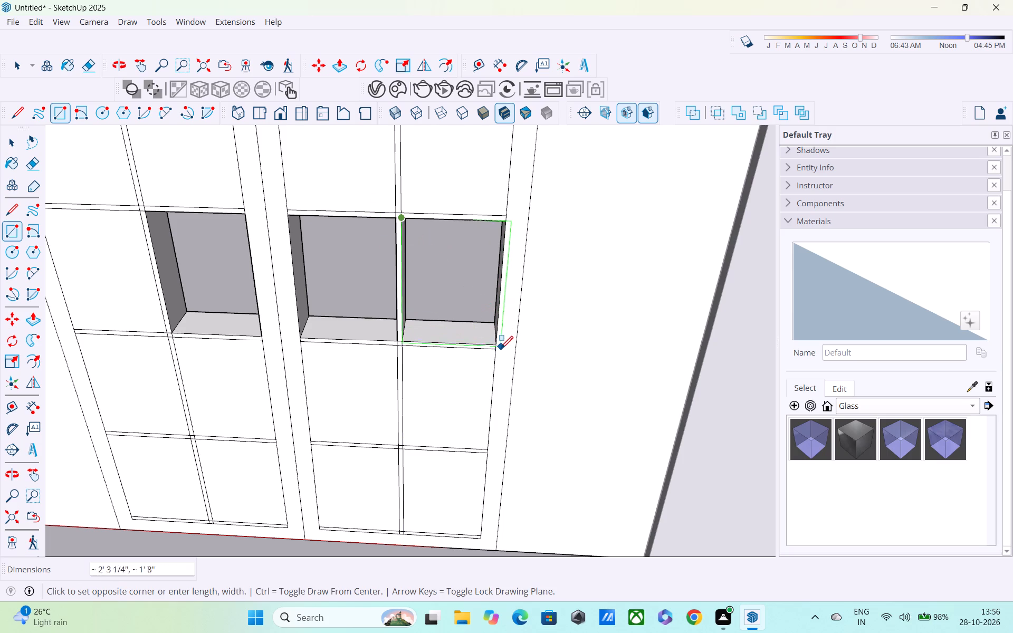
{"action": "left_click", "coordinate": [495, 346]}
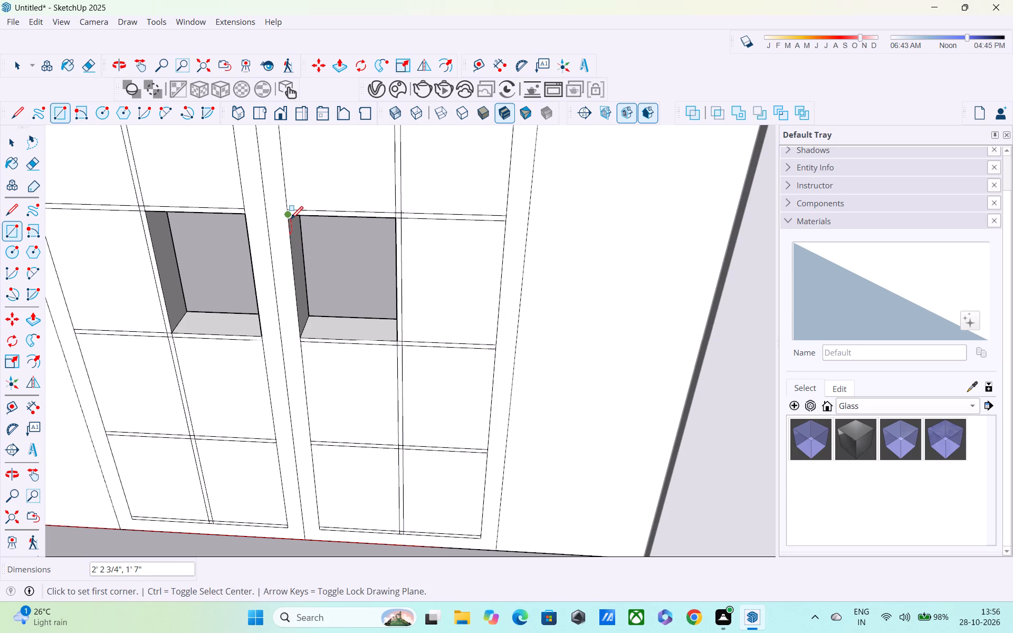
{"action": "left_click", "coordinate": [291, 220]}
{"action": "left_click", "coordinate": [395, 343]}
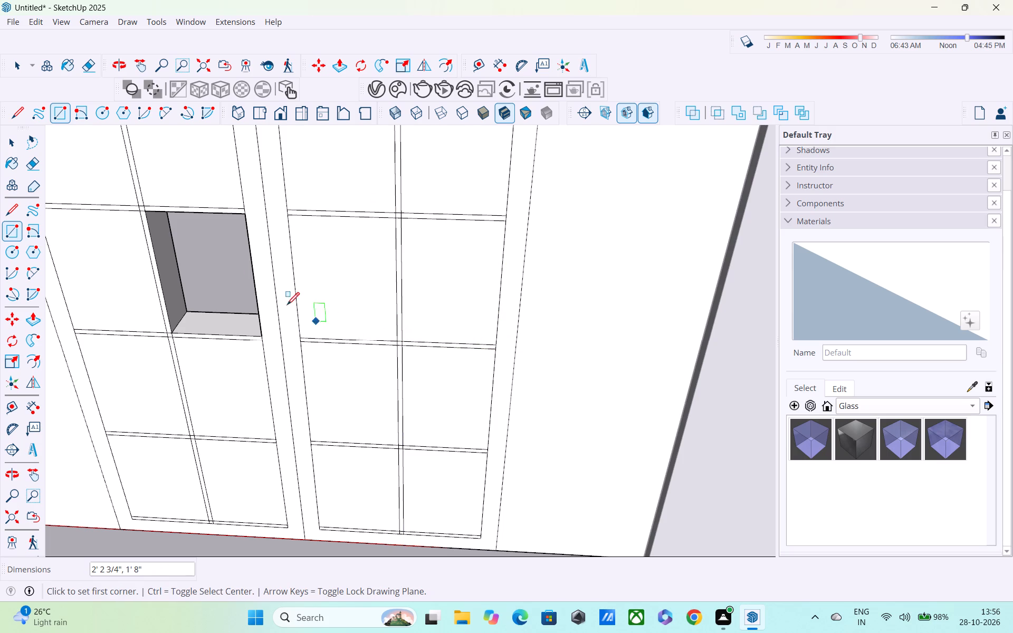
{"action": "left_click", "coordinate": [148, 219]}
{"action": "left_click", "coordinate": [260, 336]}
Paint the eight panes in the top two rows of both door frames with the Glass_Basic_01 material.
{"action": "middle_click_drag", "start_coordinate": [275, 363], "coordinate": [279, 347]}
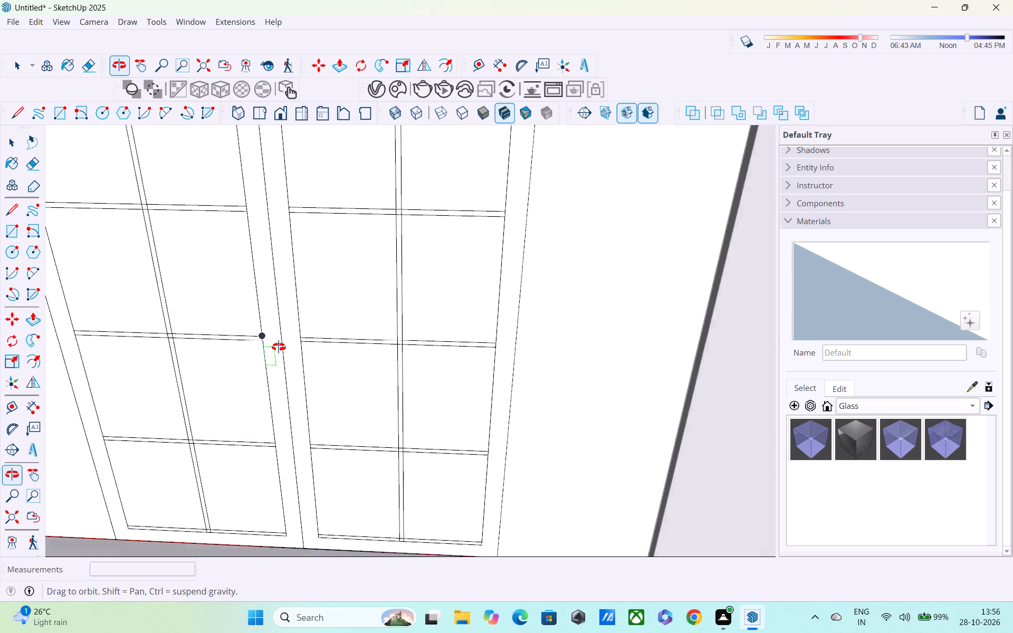
{"action": "middle_click_drag", "start_coordinate": [279, 347], "coordinate": [283, 310]}
{"action": "scroll", "coordinate": [286, 298], "scroll_direction": "down", "scroll_amount": 7}
{"action": "middle_click_drag", "start_coordinate": [296, 329], "coordinate": [337, 392], "text": "shift"}
{"action": "scroll", "coordinate": [347, 398], "scroll_direction": "up", "scroll_amount": 1}
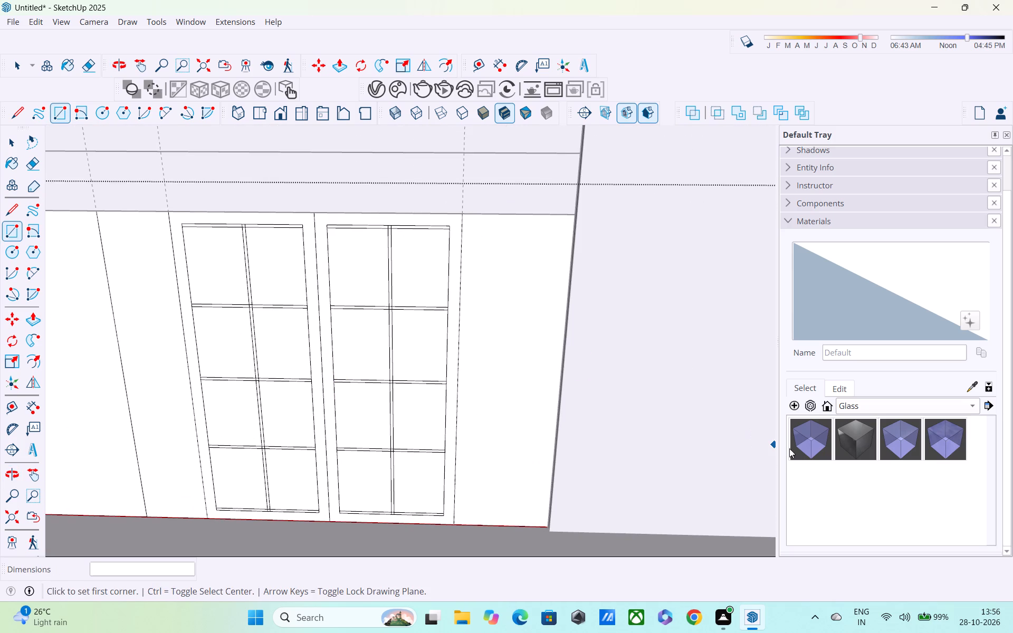
{"action": "left_click", "coordinate": [803, 445]}
{"action": "left_click", "coordinate": [198, 272]}
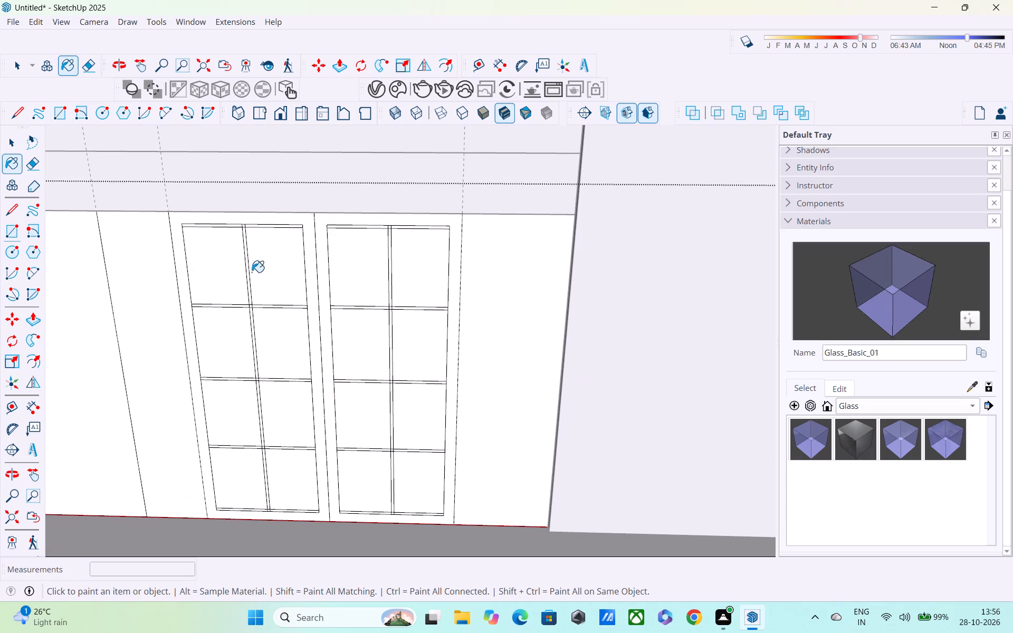
{"action": "left_click", "coordinate": [260, 272]}
{"action": "left_click", "coordinate": [361, 272]}
{"action": "left_click", "coordinate": [420, 282]}
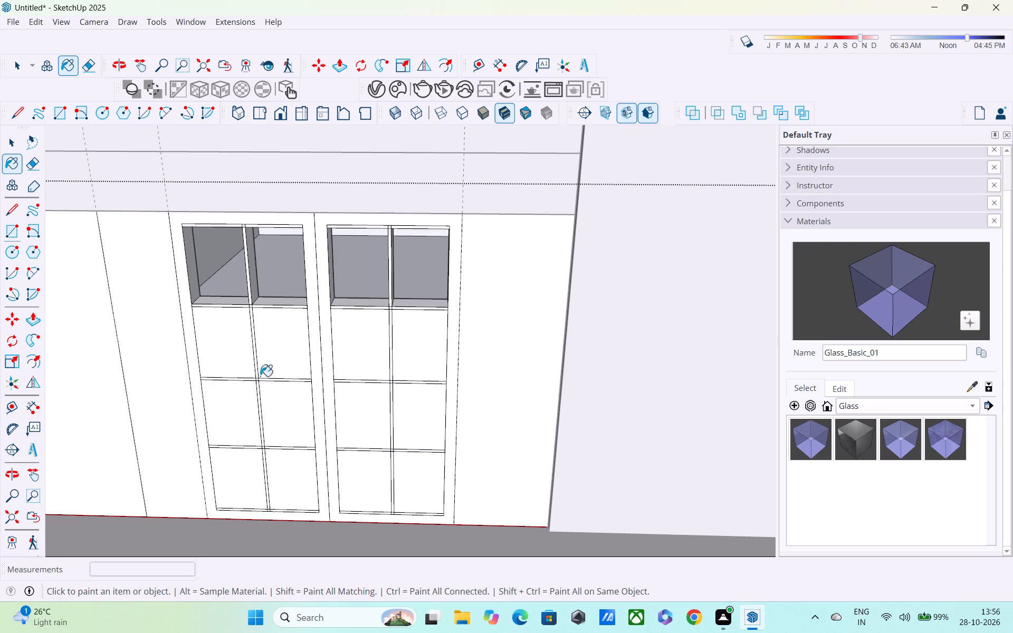
{"action": "left_click", "coordinate": [231, 357]}
{"action": "left_click", "coordinate": [274, 357]}
{"action": "left_click", "coordinate": [354, 344]}
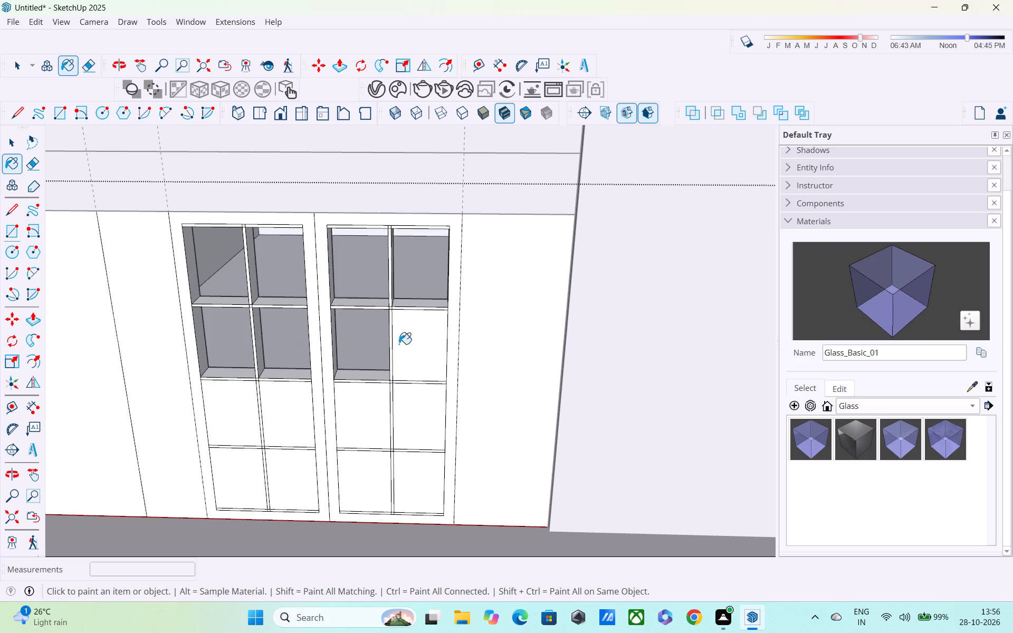
{"action": "left_click", "coordinate": [419, 349]}
Paint the eight panes in the bottom two rows of both door frames with Glass_Basic_01.
{"action": "left_click", "coordinate": [235, 415]}
{"action": "left_click", "coordinate": [266, 416]}
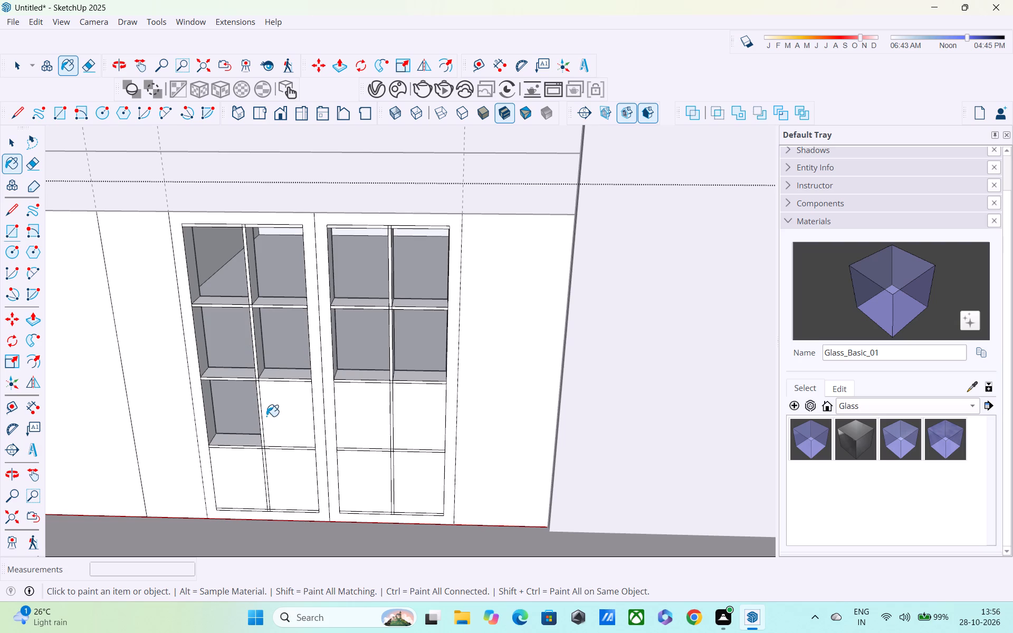
{"action": "left_click", "coordinate": [363, 417]}
{"action": "left_click", "coordinate": [436, 413]}
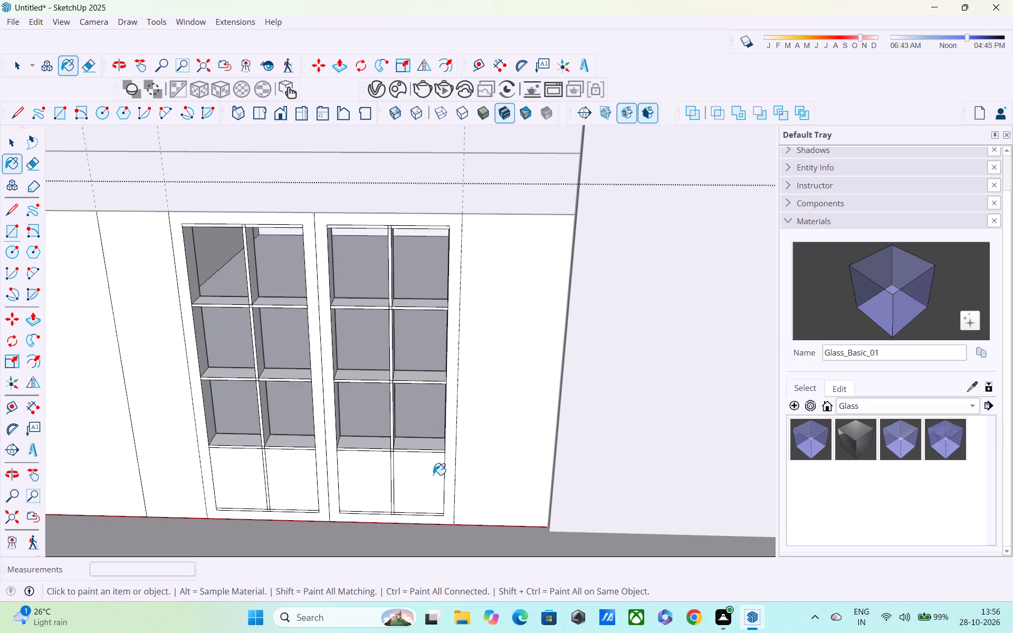
{"action": "left_click", "coordinate": [433, 475]}
{"action": "left_click", "coordinate": [382, 470]}
{"action": "left_click", "coordinate": [295, 481]}
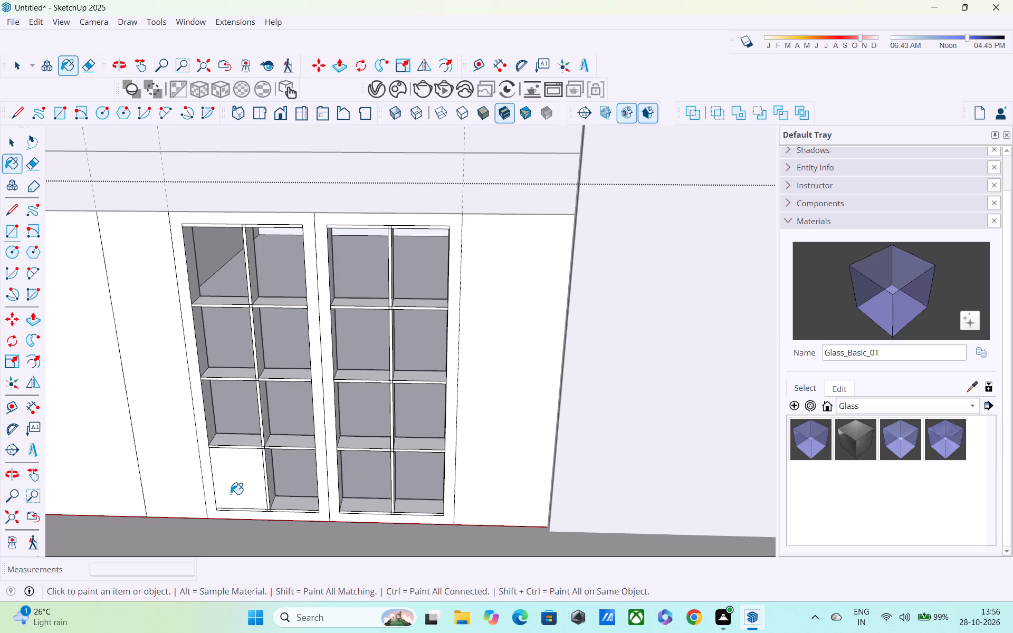
{"action": "left_click", "coordinate": [221, 494]}
Examine the glazed middle-storey doors and the whole building from several angles and distances.
{"action": "middle_click_drag", "start_coordinate": [238, 477], "coordinate": [250, 383]}
{"action": "scroll", "coordinate": [249, 375], "scroll_direction": "down", "scroll_amount": 3}
{"action": "scroll", "coordinate": [247, 373], "scroll_direction": "up", "scroll_amount": 1}
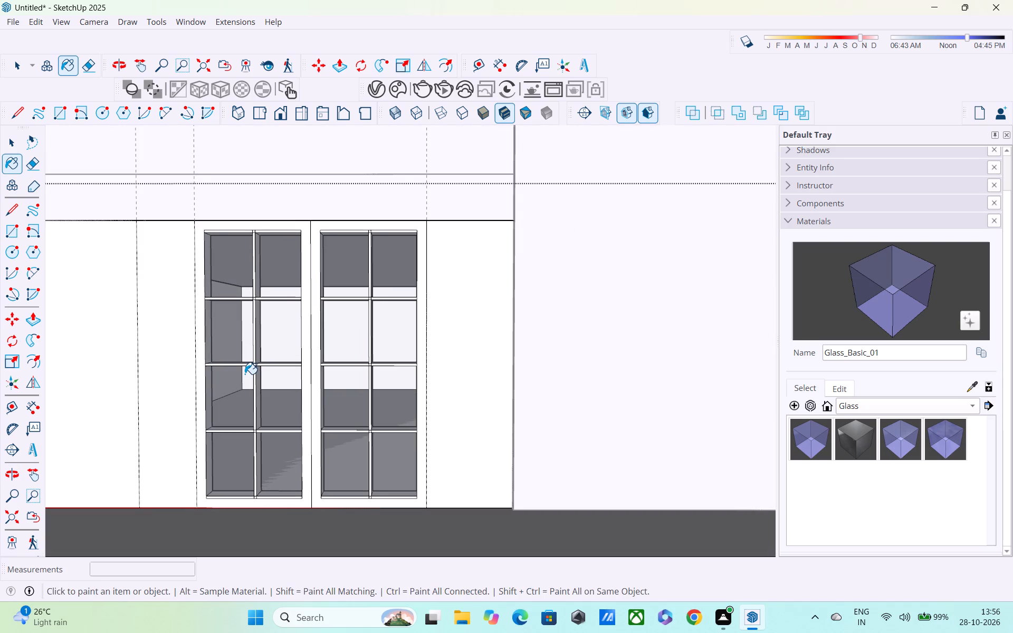
{"action": "scroll", "coordinate": [278, 312], "scroll_direction": "up", "scroll_amount": 2}
{"action": "middle_click_drag", "start_coordinate": [262, 322], "coordinate": [0, 347]}
{"action": "scroll", "coordinate": [0, 346], "scroll_direction": "down", "scroll_amount": 6}
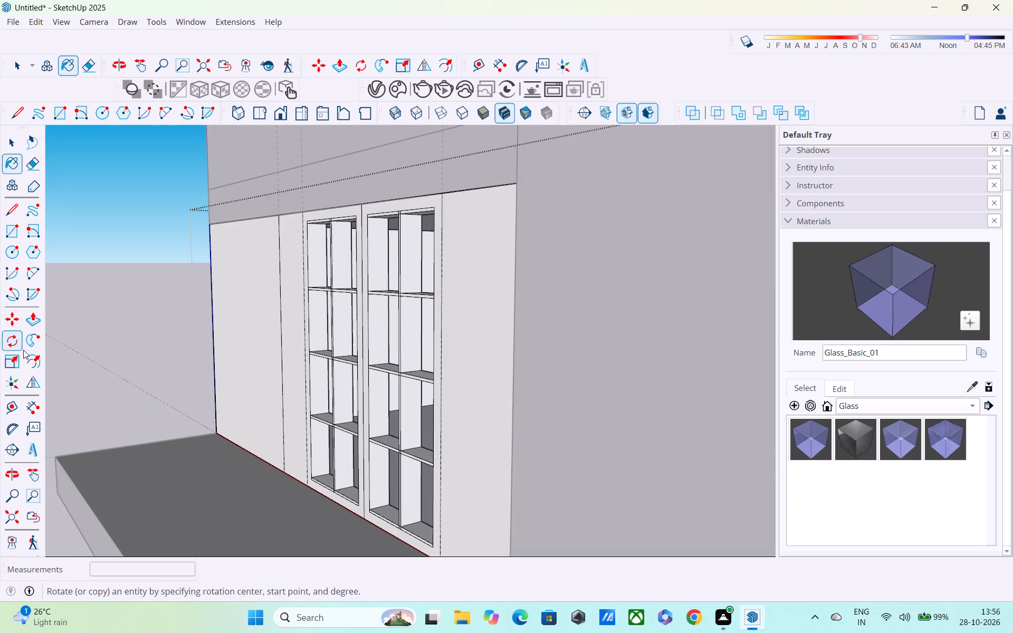
{"action": "middle_click_drag", "start_coordinate": [276, 293], "coordinate": [516, 269]}
{"action": "scroll", "coordinate": [516, 268], "scroll_direction": "up", "scroll_amount": 1}
{"action": "scroll", "coordinate": [517, 257], "scroll_direction": "down", "scroll_amount": 7}
{"action": "middle_click_drag", "start_coordinate": [562, 312], "coordinate": [498, 371]}
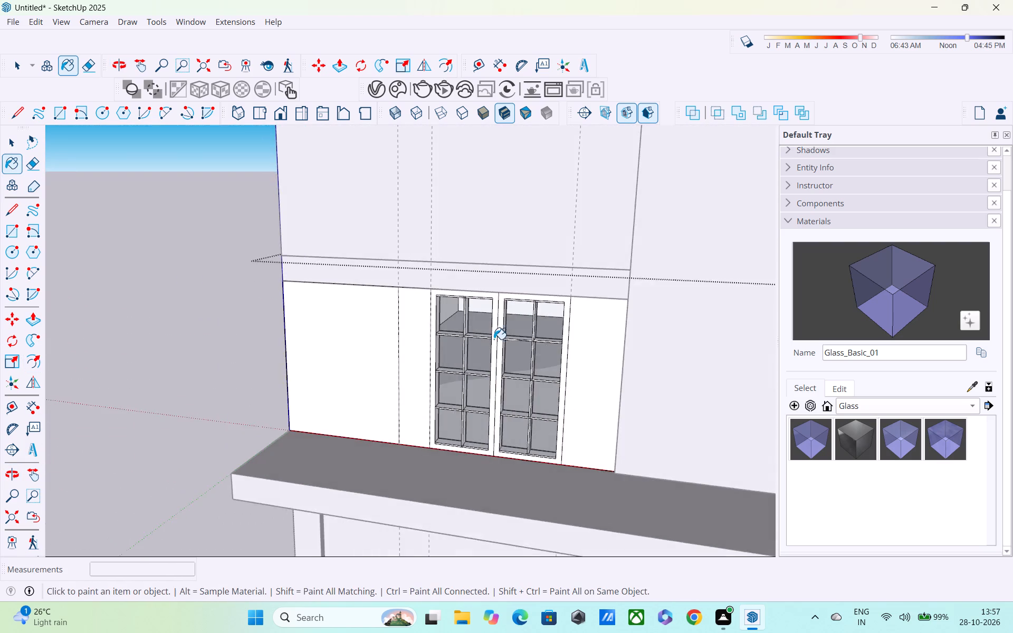
{"action": "scroll", "coordinate": [494, 339], "scroll_direction": "up", "scroll_amount": 10}
{"action": "middle_click_drag", "start_coordinate": [492, 338], "coordinate": [376, 388]}
{"action": "middle_click_drag", "start_coordinate": [372, 383], "coordinate": [372, 379]}
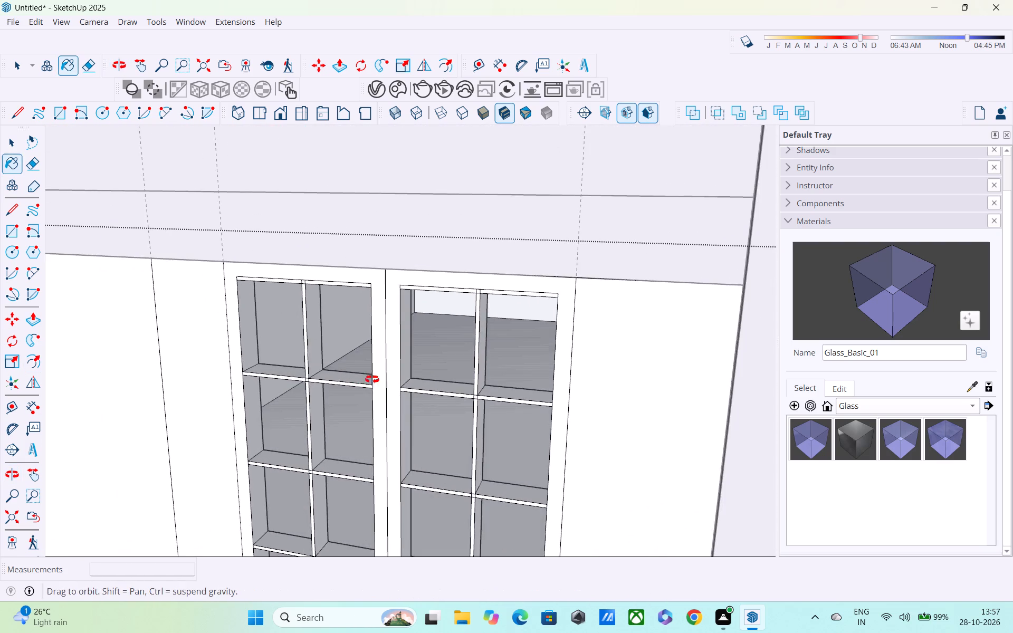
{"action": "middle_click_drag", "start_coordinate": [372, 379], "coordinate": [410, 245]}
{"action": "scroll", "coordinate": [411, 243], "scroll_direction": "up", "scroll_amount": 1, "text": "shift"}
{"action": "scroll", "coordinate": [414, 235], "scroll_direction": "down", "scroll_amount": 6}
{"action": "middle_click_drag", "start_coordinate": [429, 272], "coordinate": [460, 213]}
{"action": "scroll", "coordinate": [461, 211], "scroll_direction": "up", "scroll_amount": 1}
{"action": "scroll", "coordinate": [461, 211], "scroll_direction": "down", "scroll_amount": 7}
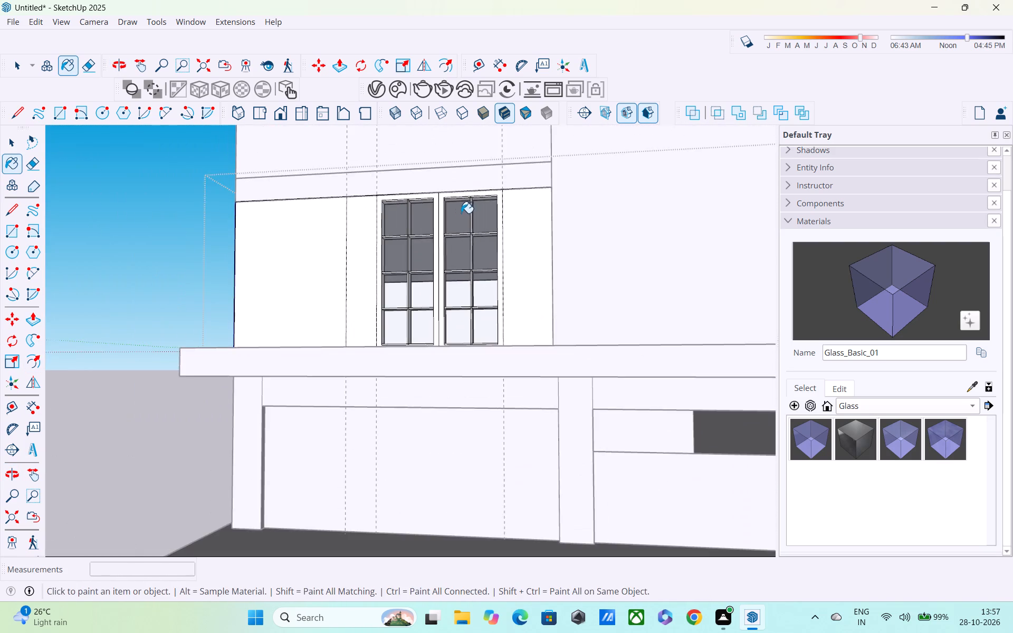
{"action": "scroll", "coordinate": [456, 213], "scroll_direction": "down", "scroll_amount": 6}
{"action": "middle_click_drag", "start_coordinate": [458, 227], "coordinate": [476, 327], "text": "shift"}
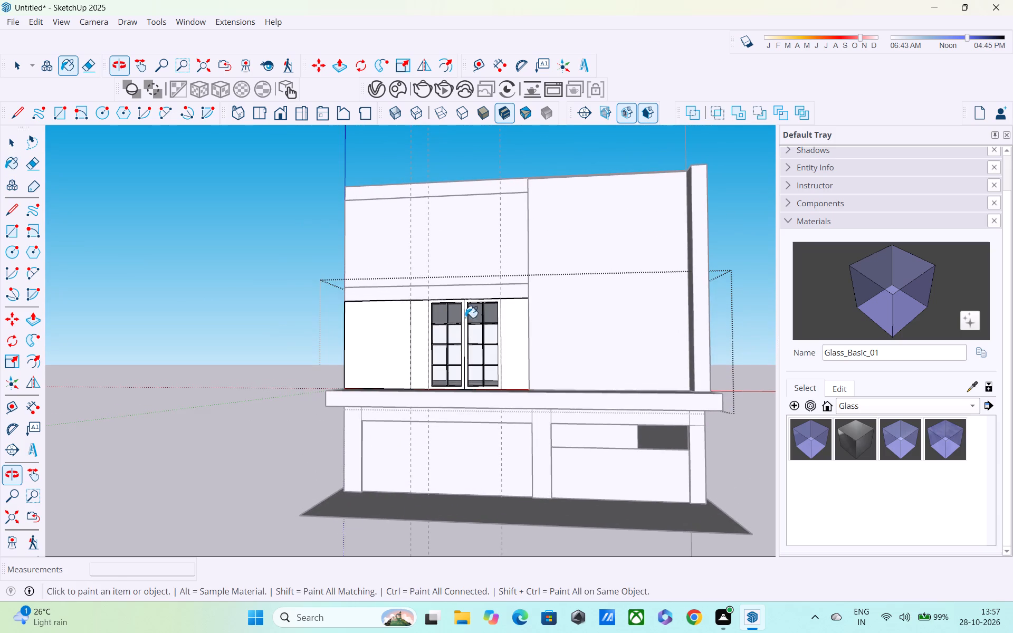
{"action": "scroll", "coordinate": [436, 322], "scroll_direction": "up", "scroll_amount": 4}
{"action": "middle_click_drag", "start_coordinate": [393, 333], "coordinate": [395, 354]}
{"action": "scroll", "coordinate": [393, 341], "scroll_direction": "down", "scroll_amount": 8}
{"action": "scroll", "coordinate": [393, 341], "scroll_direction": "up", "scroll_amount": 5}
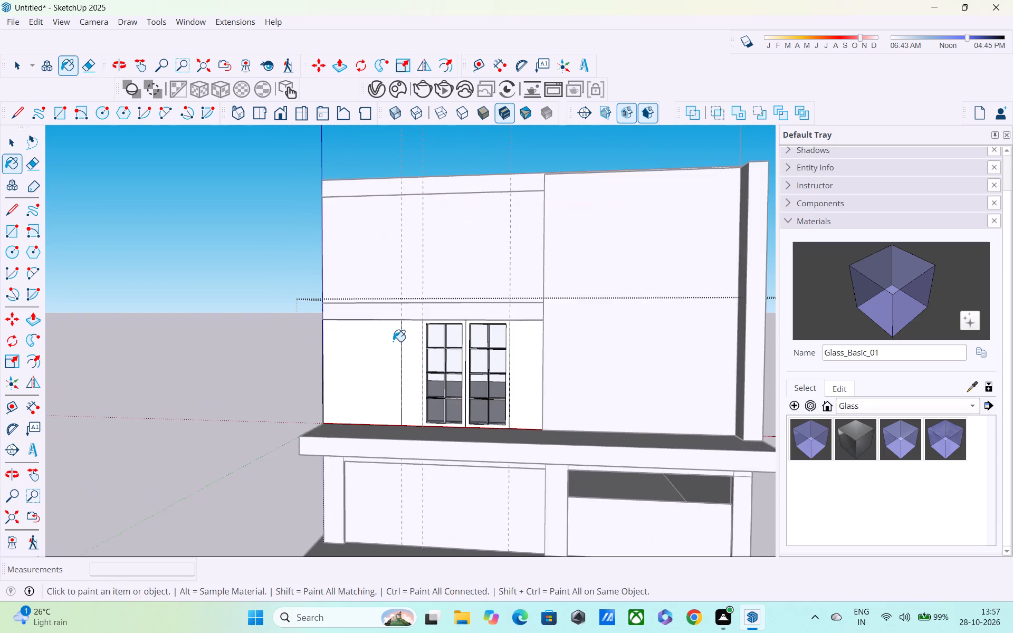
{"action": "scroll", "coordinate": [393, 341], "scroll_direction": "down", "scroll_amount": 6}
{"action": "scroll", "coordinate": [393, 341], "scroll_direction": "up", "scroll_amount": 1}
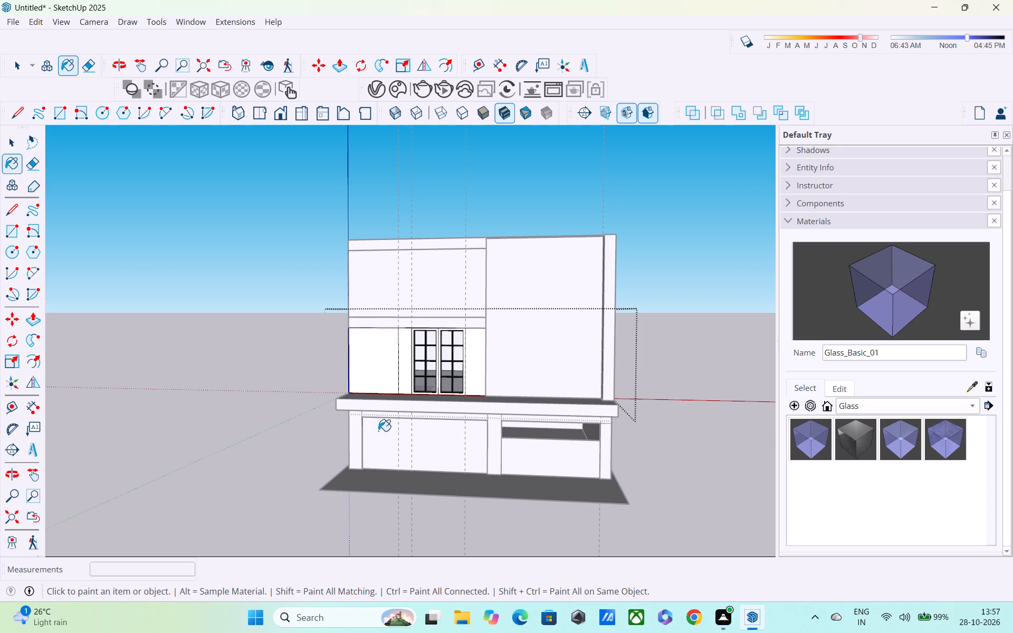
{"action": "scroll", "coordinate": [377, 439], "scroll_direction": "up", "scroll_amount": 2}
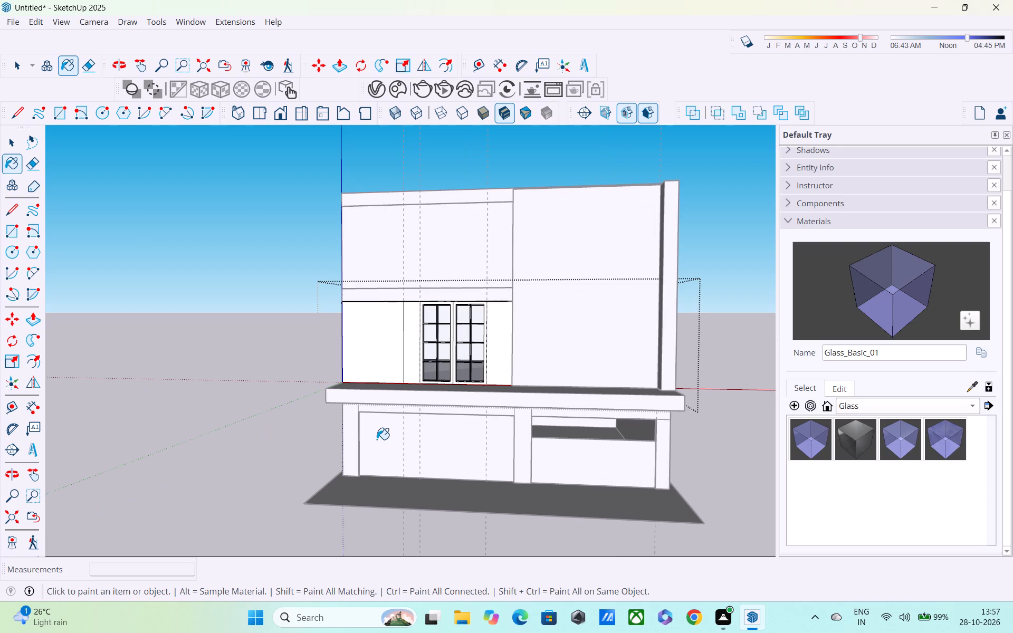
{"action": "middle_click_drag", "start_coordinate": [491, 340], "coordinate": [376, 309]}
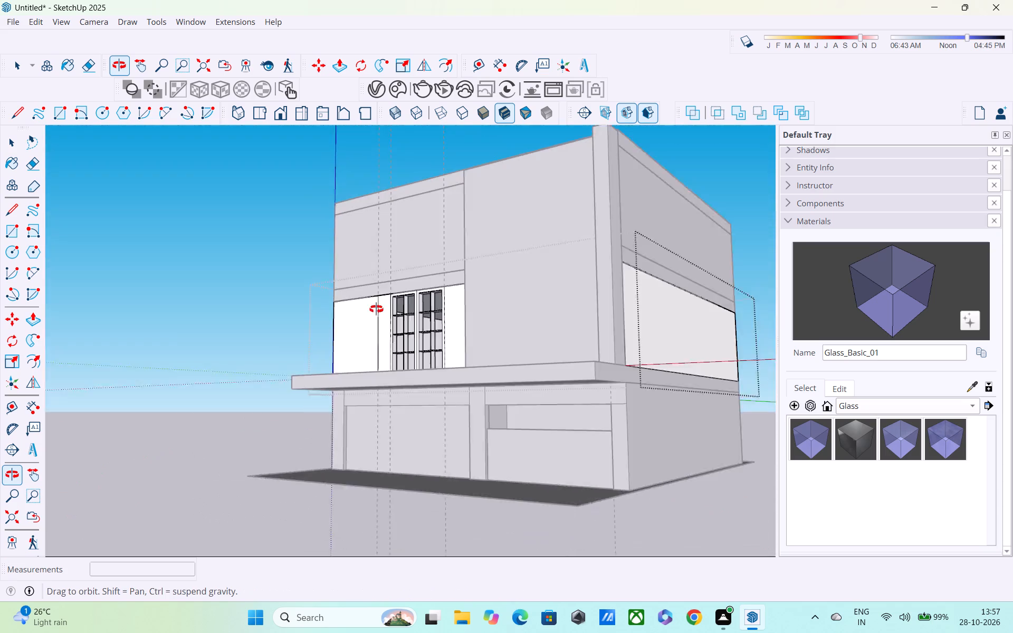
{"action": "middle_click_drag", "start_coordinate": [376, 309], "coordinate": [387, 300]}
{"action": "scroll", "coordinate": [404, 308], "scroll_direction": "up", "scroll_amount": 12}
{"action": "middle_click_drag", "start_coordinate": [408, 315], "coordinate": [456, 346]}
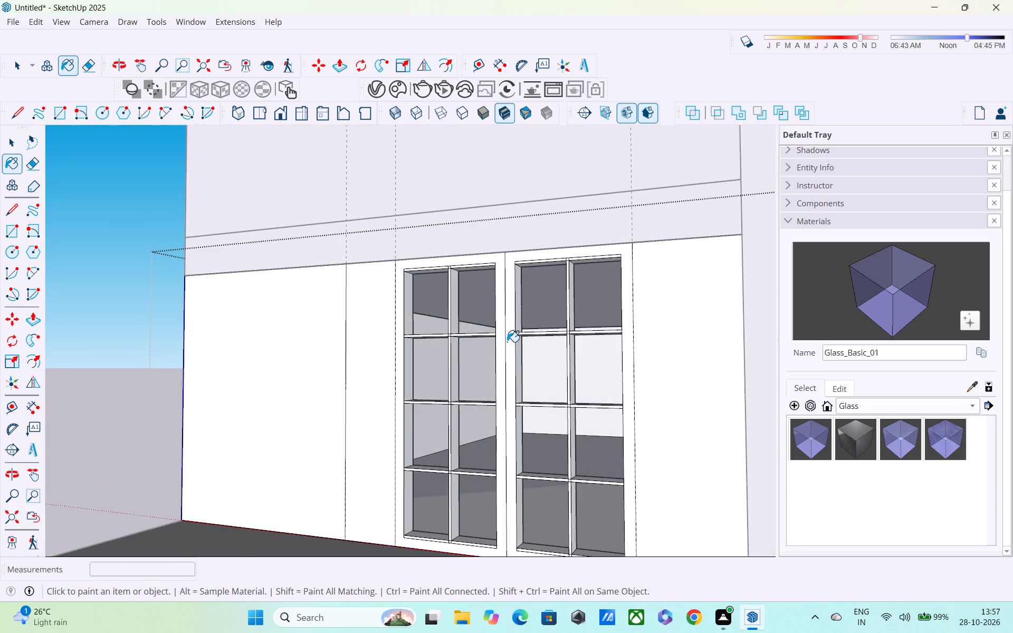
{"action": "scroll", "coordinate": [507, 342], "scroll_direction": "down", "scroll_amount": 3}
{"action": "scroll", "coordinate": [507, 342], "scroll_direction": "up", "scroll_amount": 4}
{"action": "scroll", "coordinate": [457, 348], "scroll_direction": "up", "scroll_amount": 1}
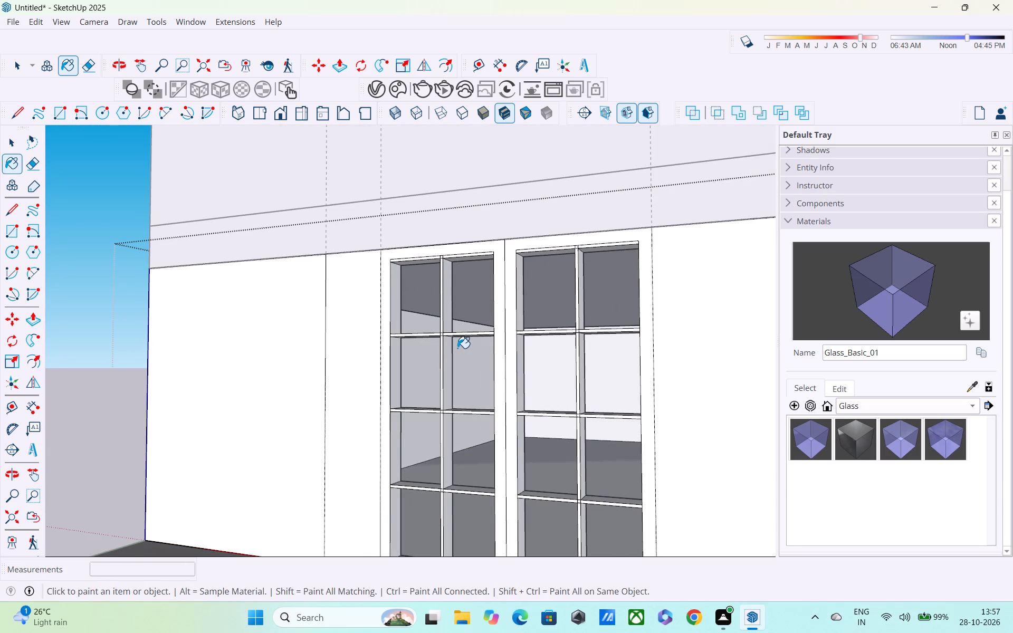
{"action": "scroll", "coordinate": [457, 348], "scroll_direction": "up", "scroll_amount": 1}
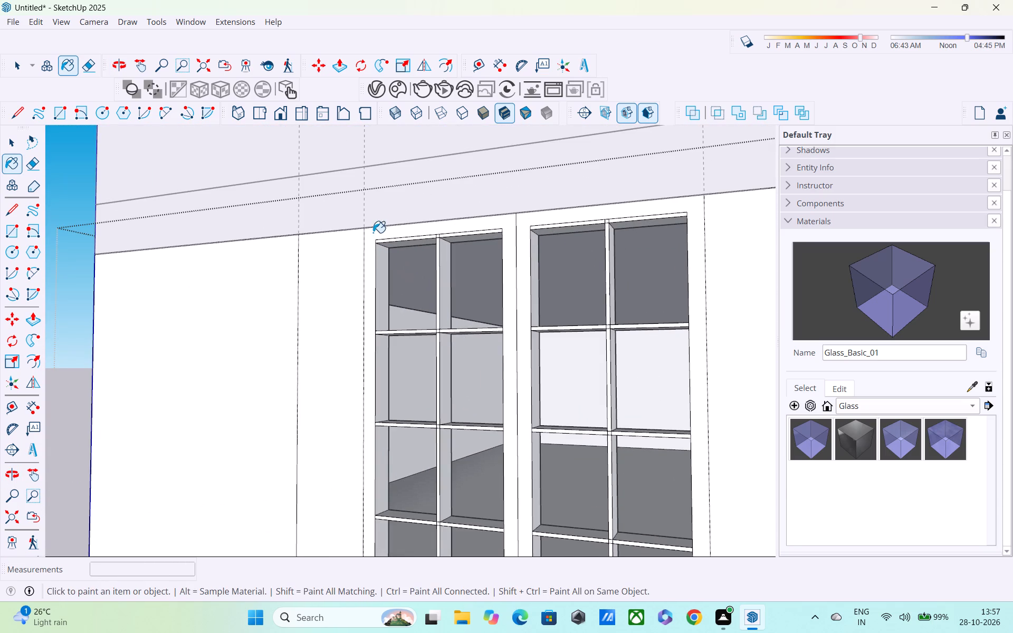
Draw three overlapping 1' 1 3/8" high rectangles across the top-row openings of both door frames, 7' 4", 7' 8" and 8' wide.
{"action": "key", "text": "r"}
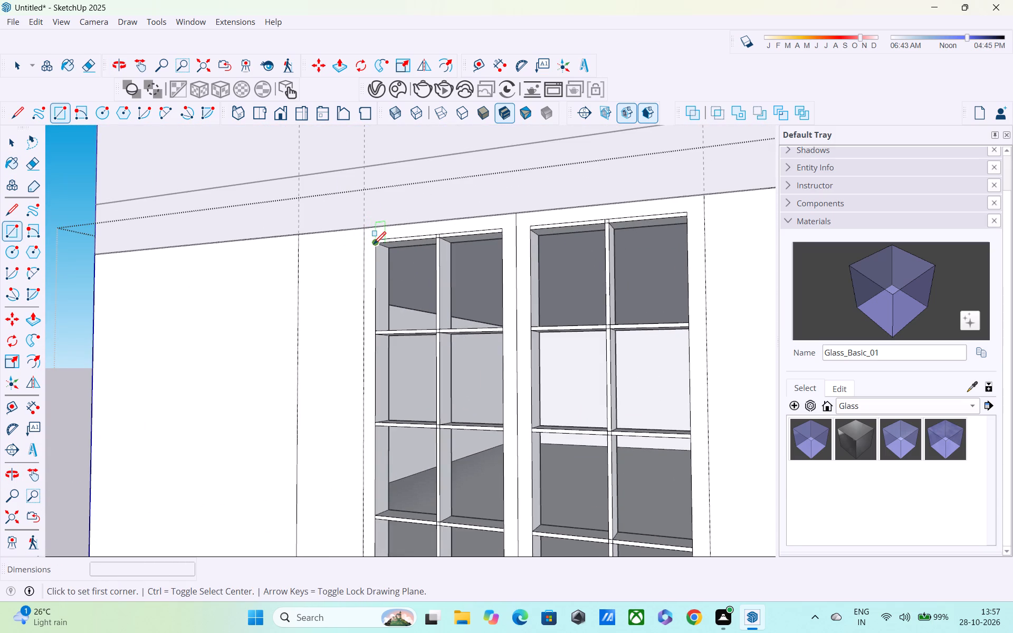
{"action": "left_click", "coordinate": [374, 245]}
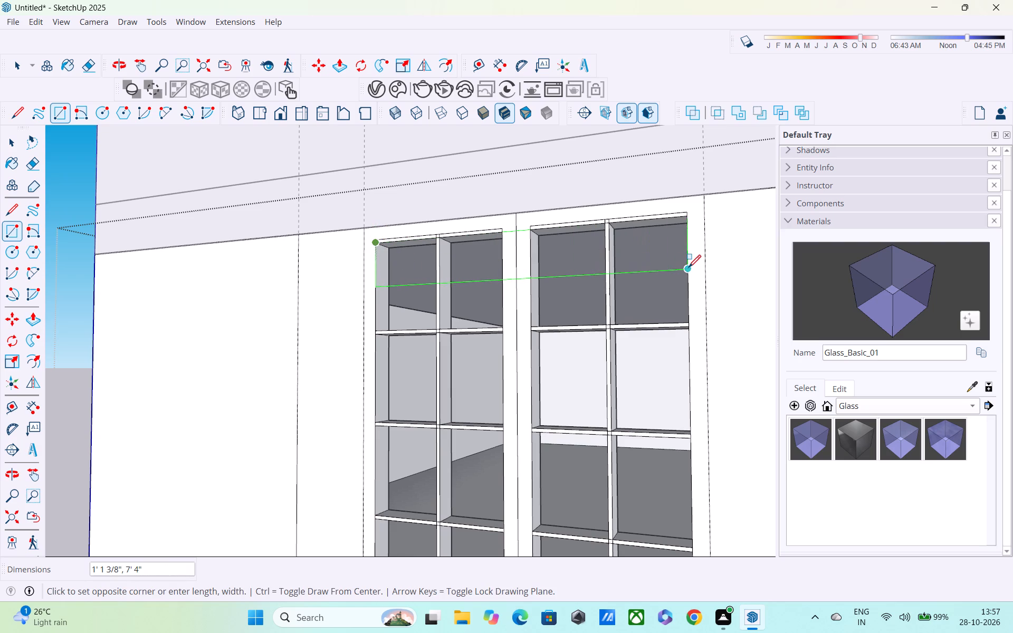
{"action": "left_click", "coordinate": [689, 268]}
{"action": "middle_click_drag", "start_coordinate": [498, 274], "coordinate": [358, 310]}
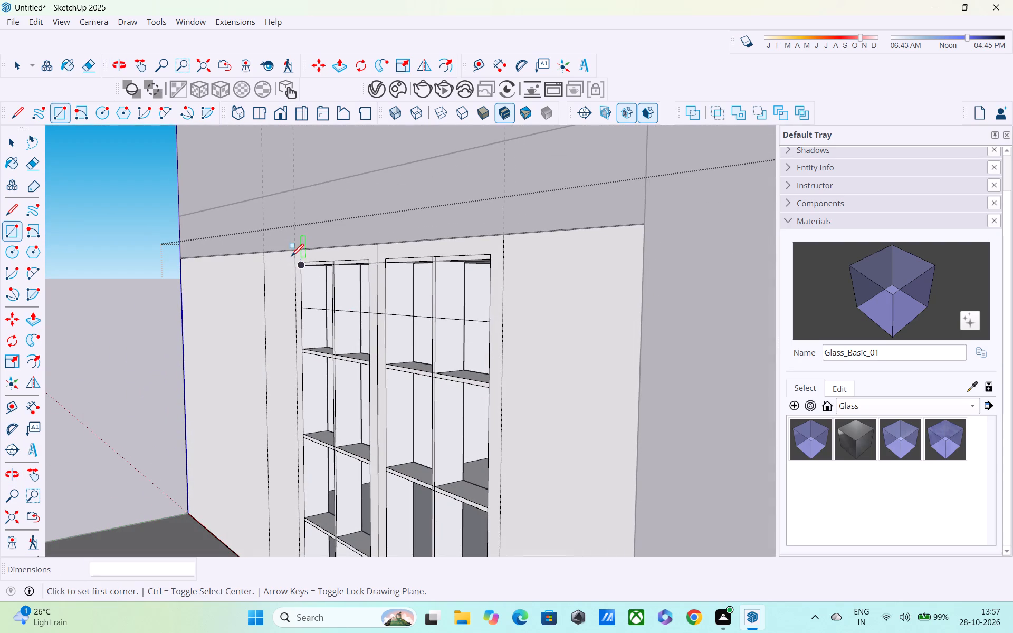
{"action": "left_click", "coordinate": [297, 270]}
{"action": "left_click", "coordinate": [492, 320]}
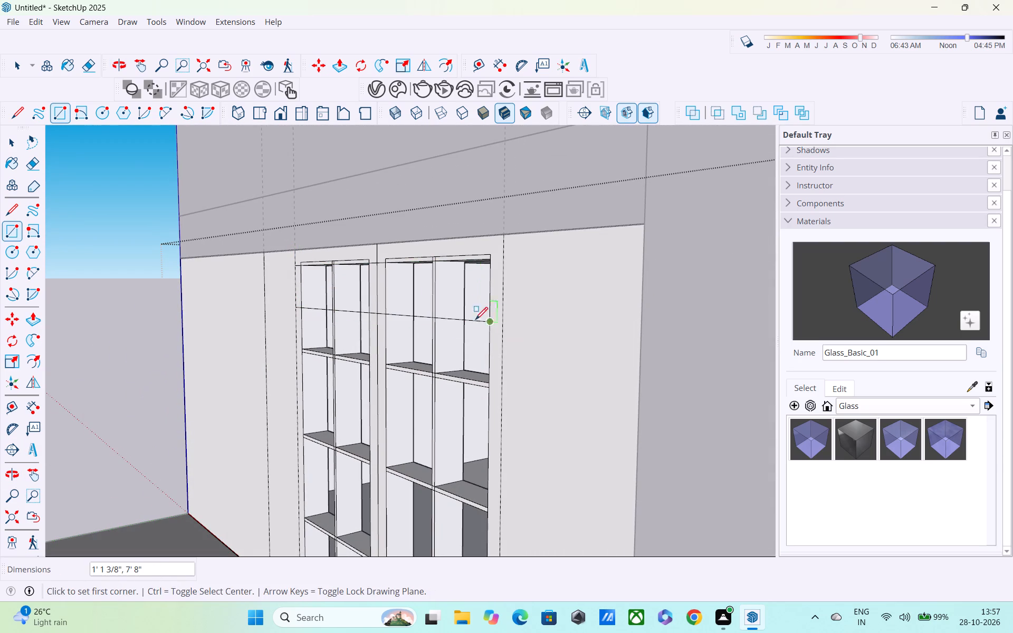
{"action": "middle_click_drag", "start_coordinate": [416, 309], "coordinate": [543, 312]}
{"action": "scroll", "coordinate": [485, 279], "scroll_direction": "up", "scroll_amount": 4}
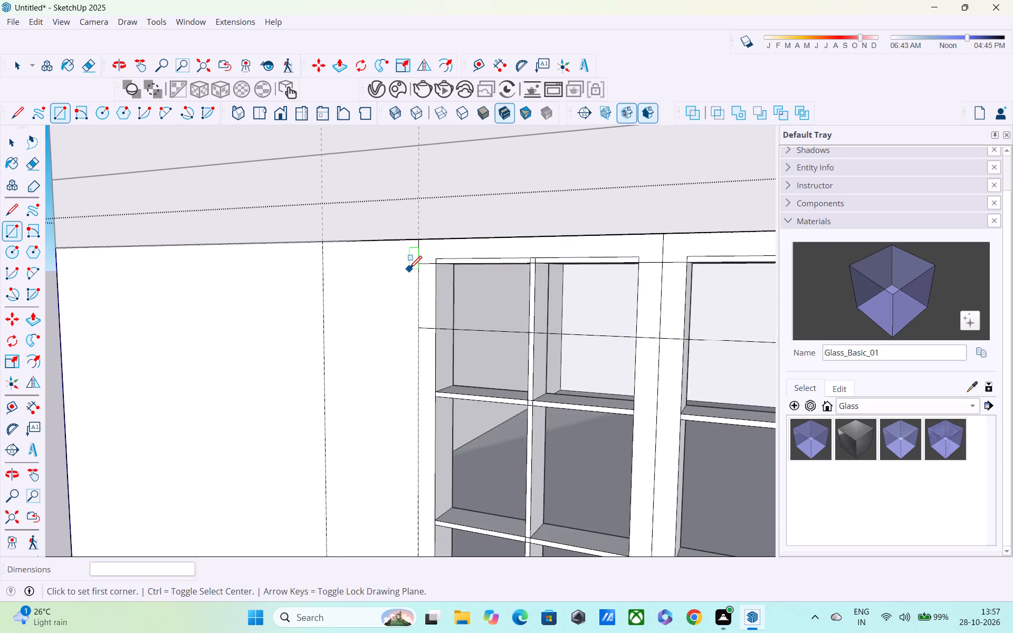
{"action": "left_click", "coordinate": [416, 263]}
{"action": "middle_click_drag", "start_coordinate": [563, 318], "coordinate": [286, 311]}
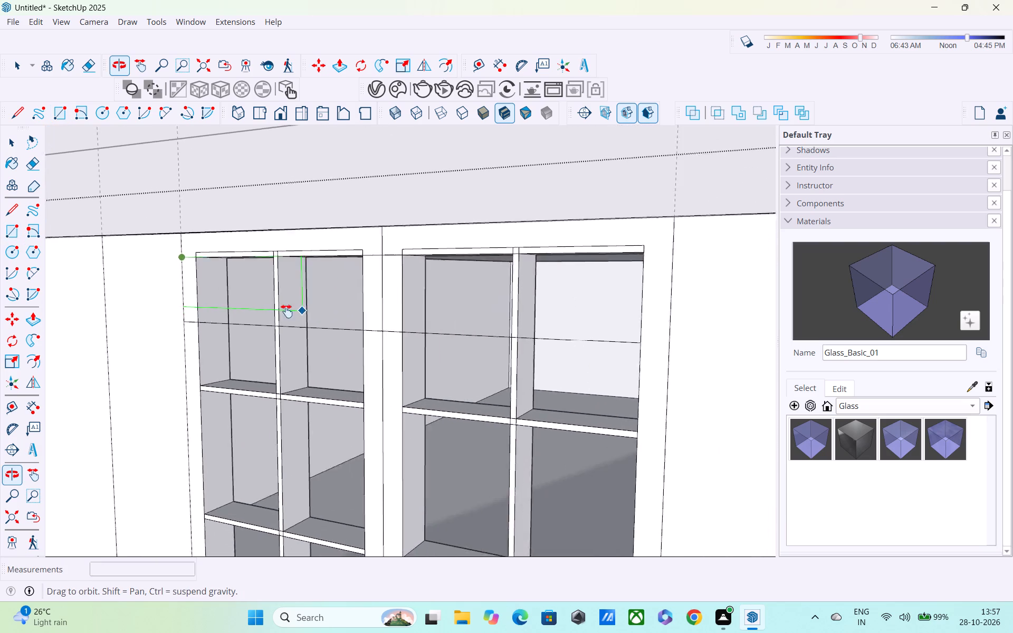
{"action": "middle_click_drag", "start_coordinate": [286, 311], "coordinate": [158, 306]}
{"action": "left_click", "coordinate": [480, 337]}
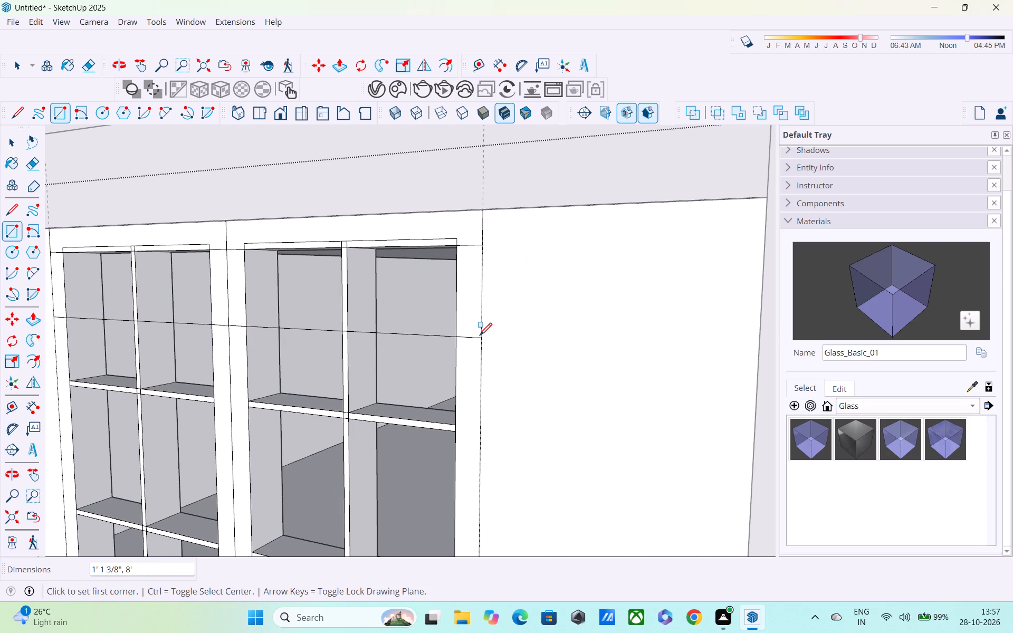
Examine the rectangular strip across the tops of both door frames from several angles.
{"action": "middle_click_drag", "start_coordinate": [387, 344], "coordinate": [809, 280]}
{"action": "scroll", "coordinate": [340, 276], "scroll_direction": "down", "scroll_amount": 1}
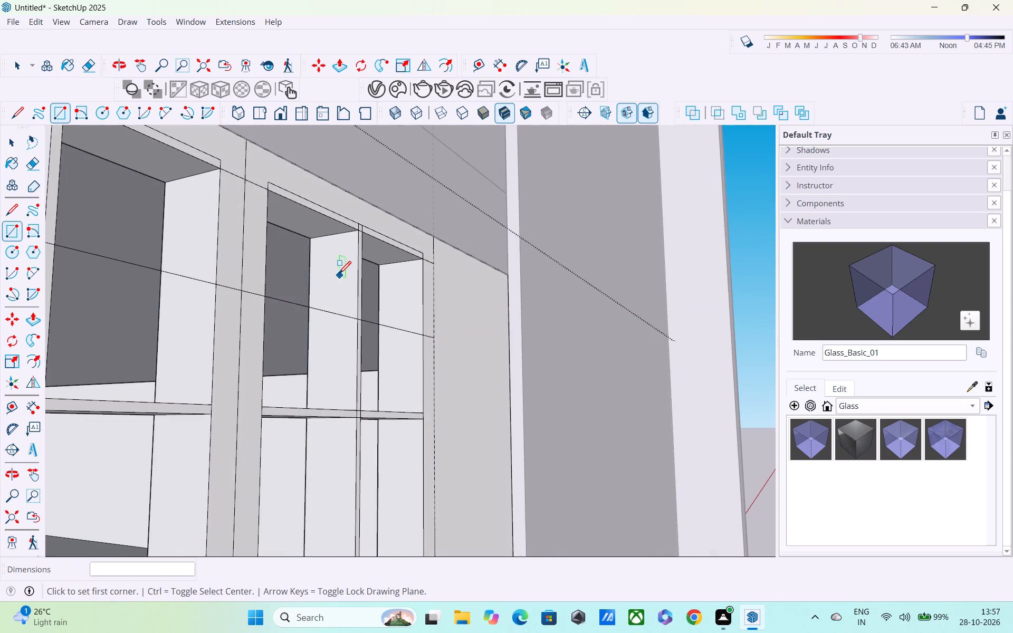
{"action": "scroll", "coordinate": [339, 275], "scroll_direction": "down", "scroll_amount": 2}
{"action": "middle_click_drag", "start_coordinate": [333, 274], "coordinate": [490, 336], "text": "shift"}
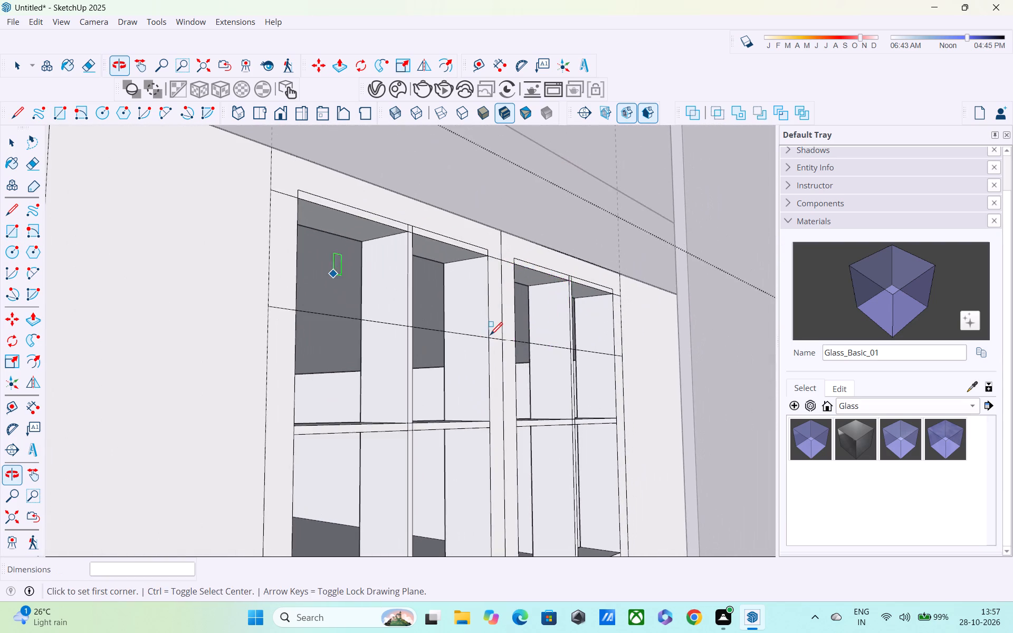
{"action": "scroll", "coordinate": [490, 335], "scroll_direction": "down", "scroll_amount": 5}
{"action": "middle_click_drag", "start_coordinate": [494, 344], "coordinate": [427, 347]}
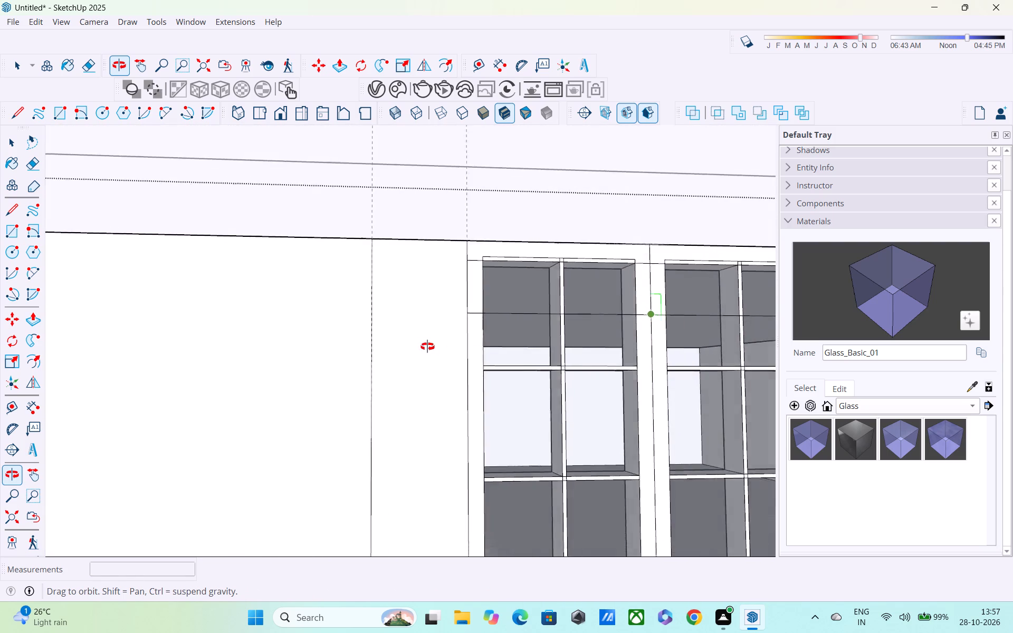
{"action": "middle_click_drag", "start_coordinate": [427, 347], "coordinate": [410, 340]}
{"action": "scroll", "coordinate": [409, 340], "scroll_direction": "down", "scroll_amount": 2}
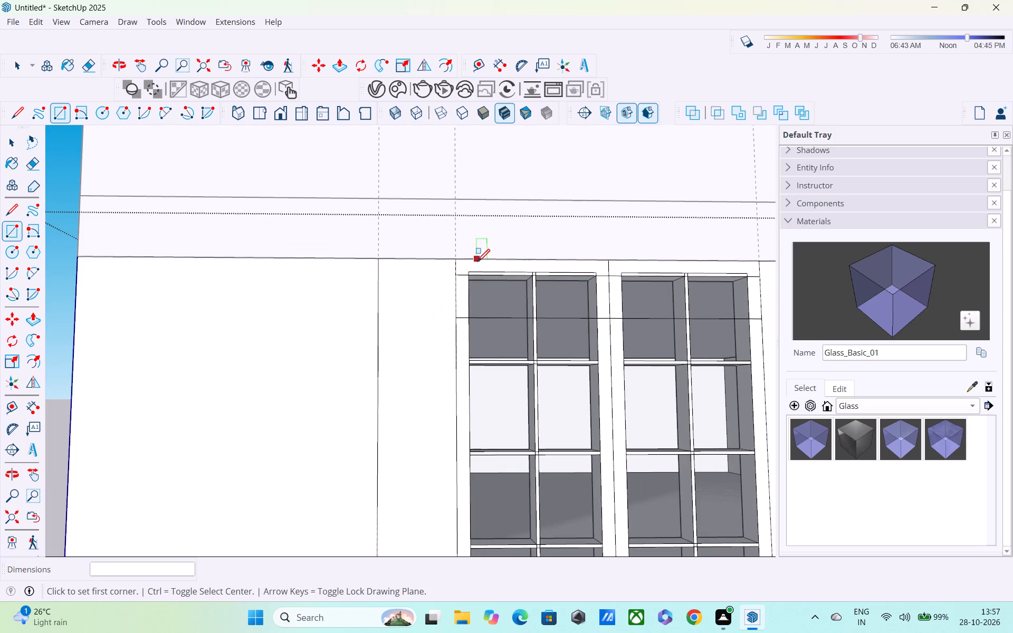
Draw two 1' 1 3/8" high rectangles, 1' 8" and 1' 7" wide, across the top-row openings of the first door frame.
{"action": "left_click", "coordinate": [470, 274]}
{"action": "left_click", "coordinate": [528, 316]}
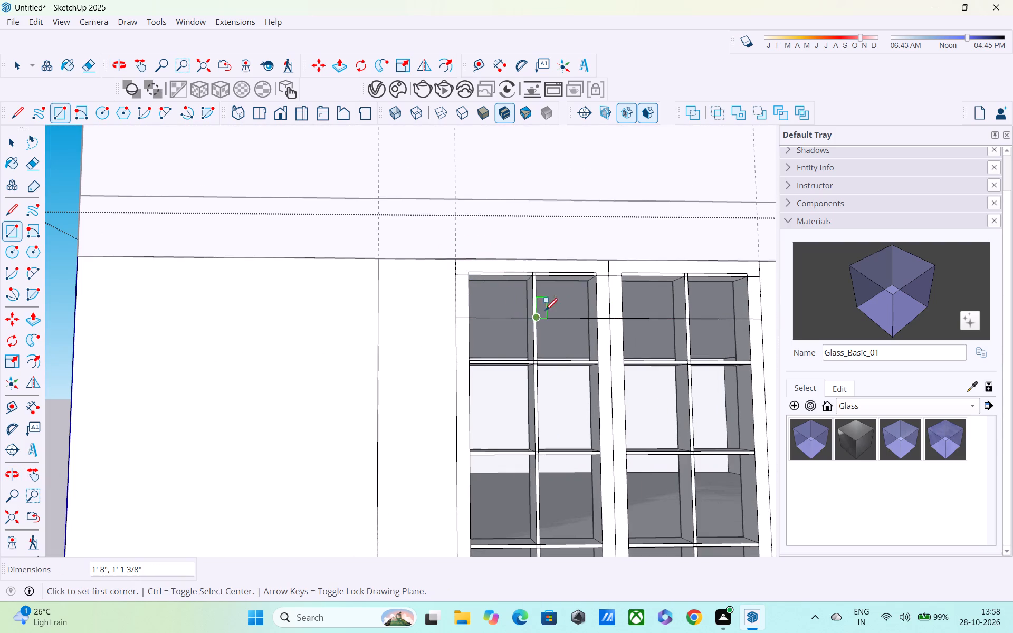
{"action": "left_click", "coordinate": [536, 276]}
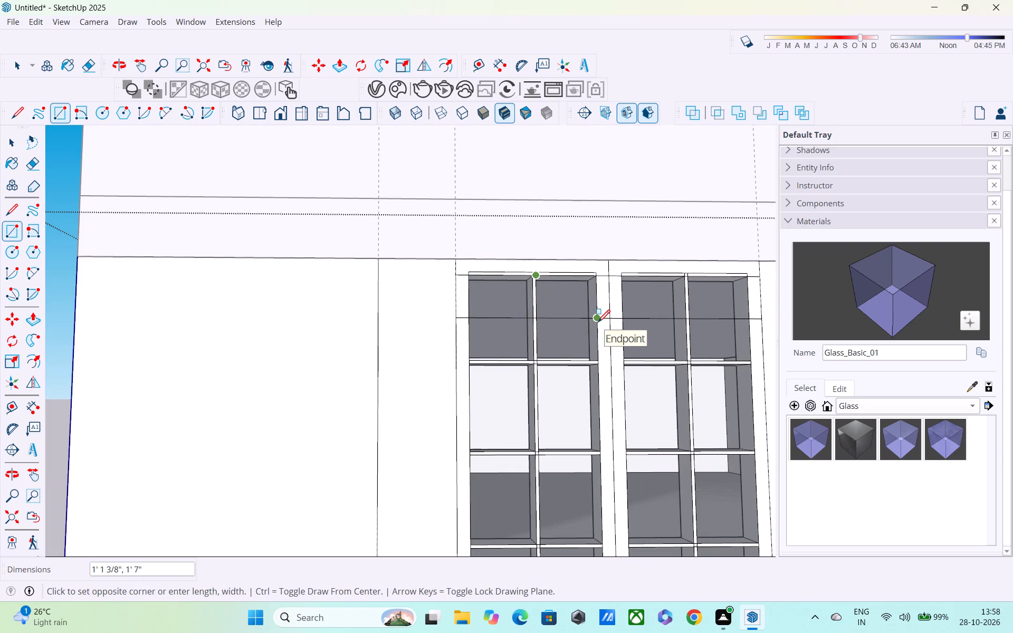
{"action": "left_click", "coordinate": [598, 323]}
Undo the rectangles drawn across the tops of both middle-storey door frames, including the full-width strip.
{"action": "middle_click_drag", "start_coordinate": [598, 323], "coordinate": [1012, 346]}
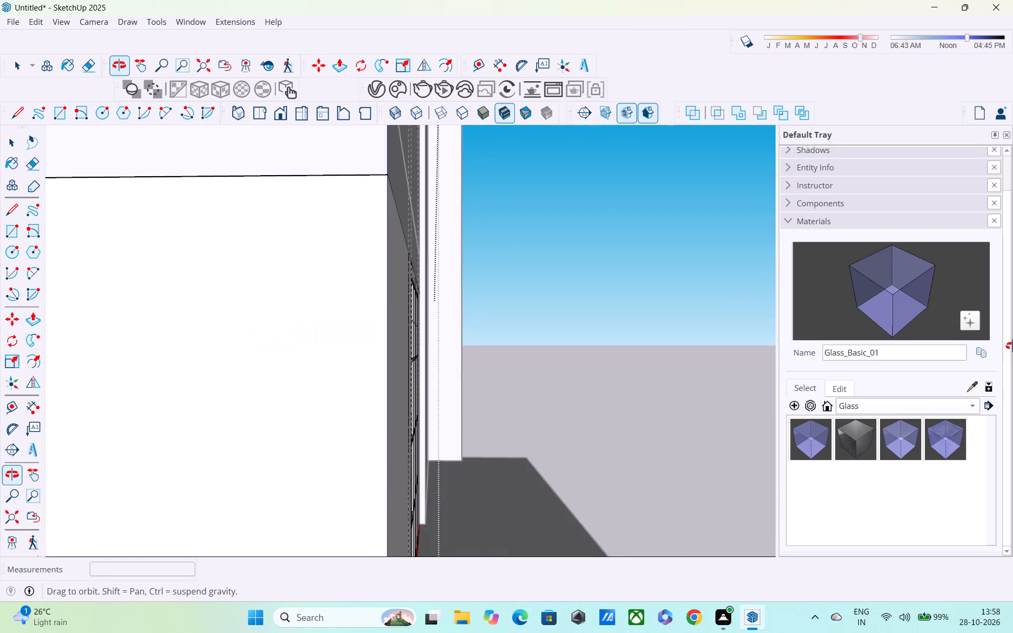
{"action": "middle_click_drag", "start_coordinate": [1012, 346], "coordinate": [687, 382]}
{"action": "key", "text": "ctrl+z"}
{"action": "key", "text": "ctrl+z"}
{"action": "key", "text": "ctrl+z"}
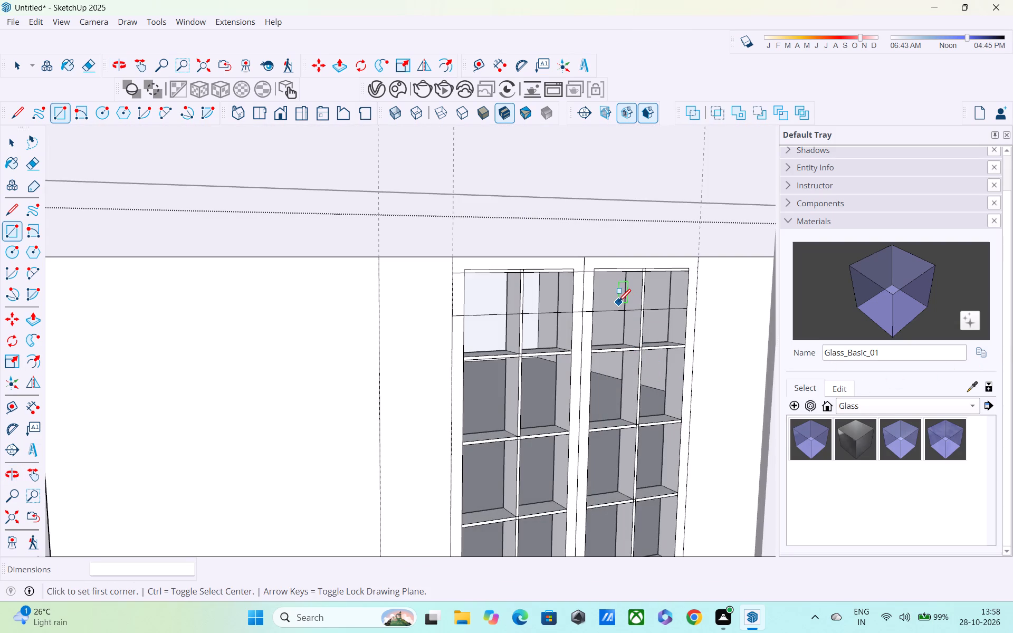
{"action": "key", "text": "ctrl+z"}
{"action": "type", "text": "ZZ"}
{"action": "key", "text": "ctrl+z"}
{"action": "key", "text": "z"}
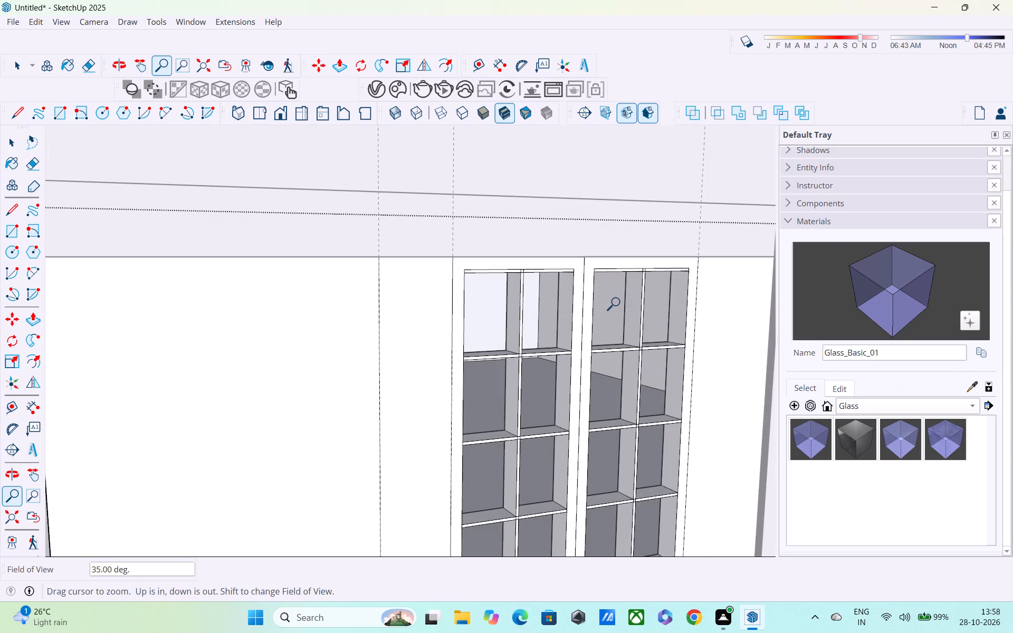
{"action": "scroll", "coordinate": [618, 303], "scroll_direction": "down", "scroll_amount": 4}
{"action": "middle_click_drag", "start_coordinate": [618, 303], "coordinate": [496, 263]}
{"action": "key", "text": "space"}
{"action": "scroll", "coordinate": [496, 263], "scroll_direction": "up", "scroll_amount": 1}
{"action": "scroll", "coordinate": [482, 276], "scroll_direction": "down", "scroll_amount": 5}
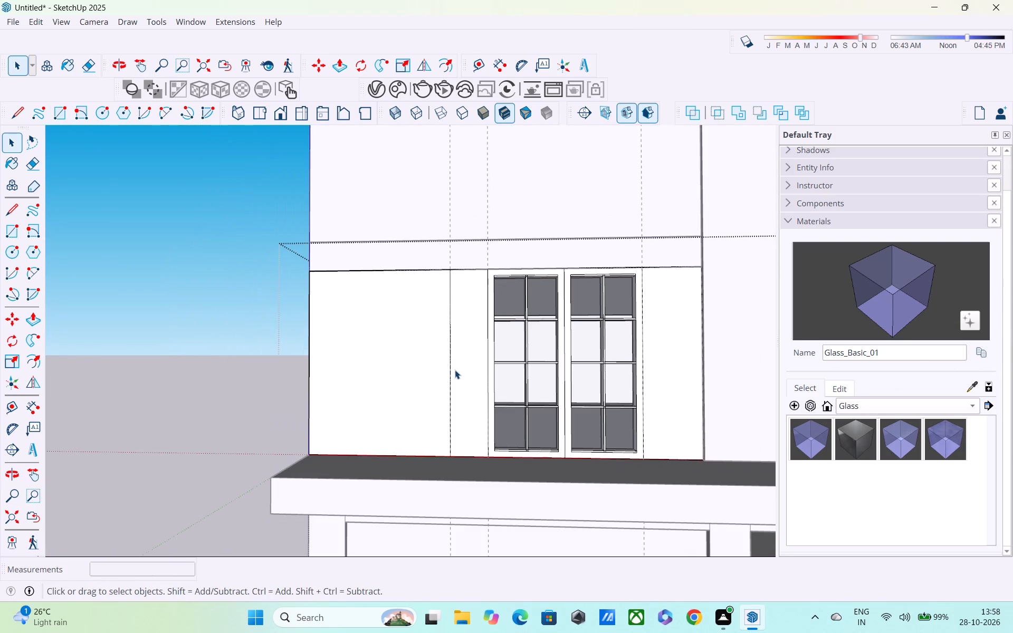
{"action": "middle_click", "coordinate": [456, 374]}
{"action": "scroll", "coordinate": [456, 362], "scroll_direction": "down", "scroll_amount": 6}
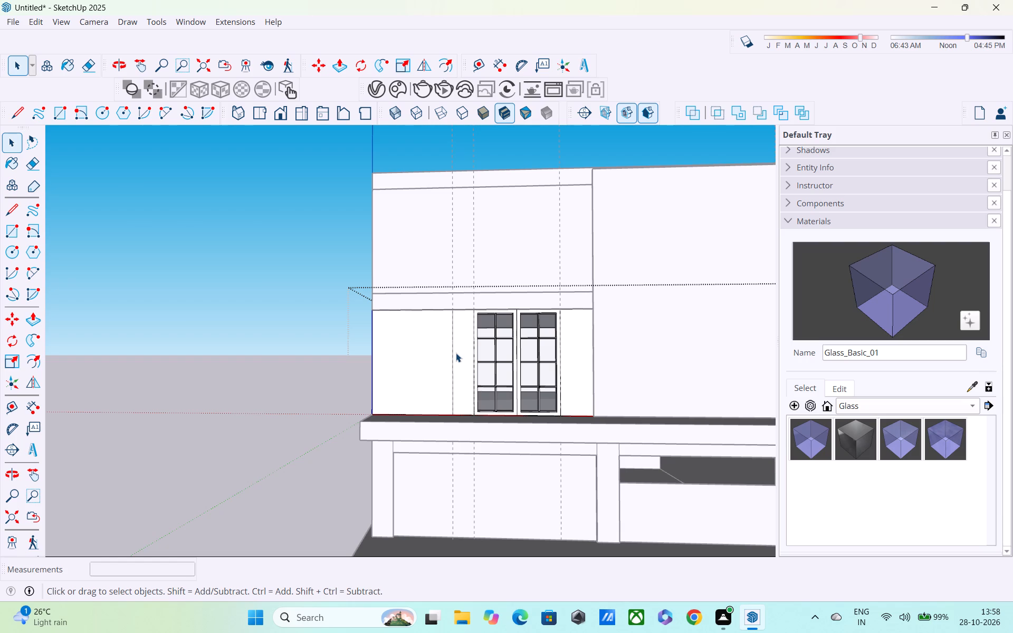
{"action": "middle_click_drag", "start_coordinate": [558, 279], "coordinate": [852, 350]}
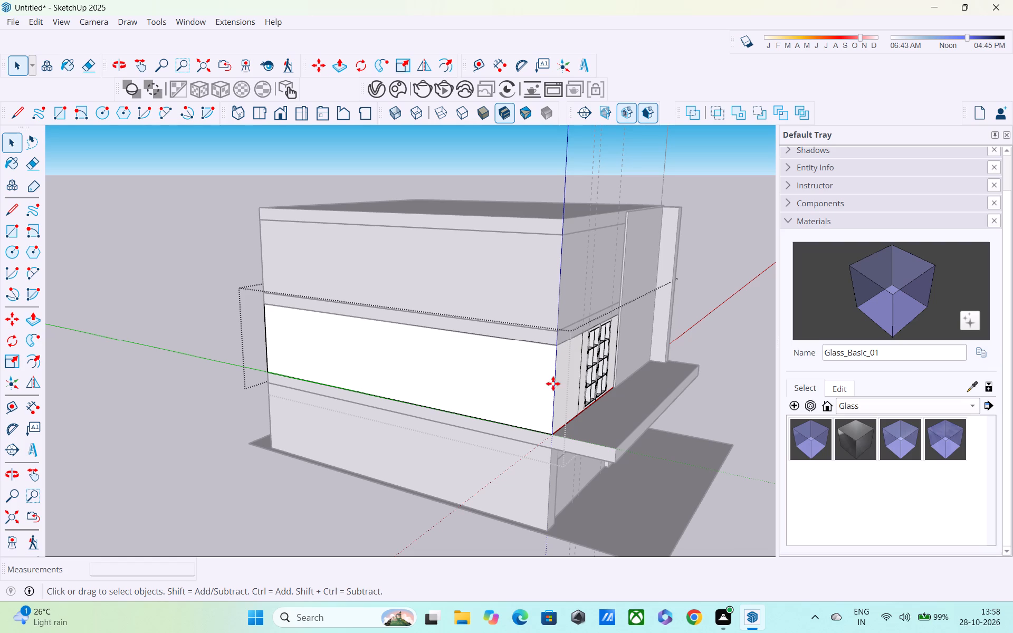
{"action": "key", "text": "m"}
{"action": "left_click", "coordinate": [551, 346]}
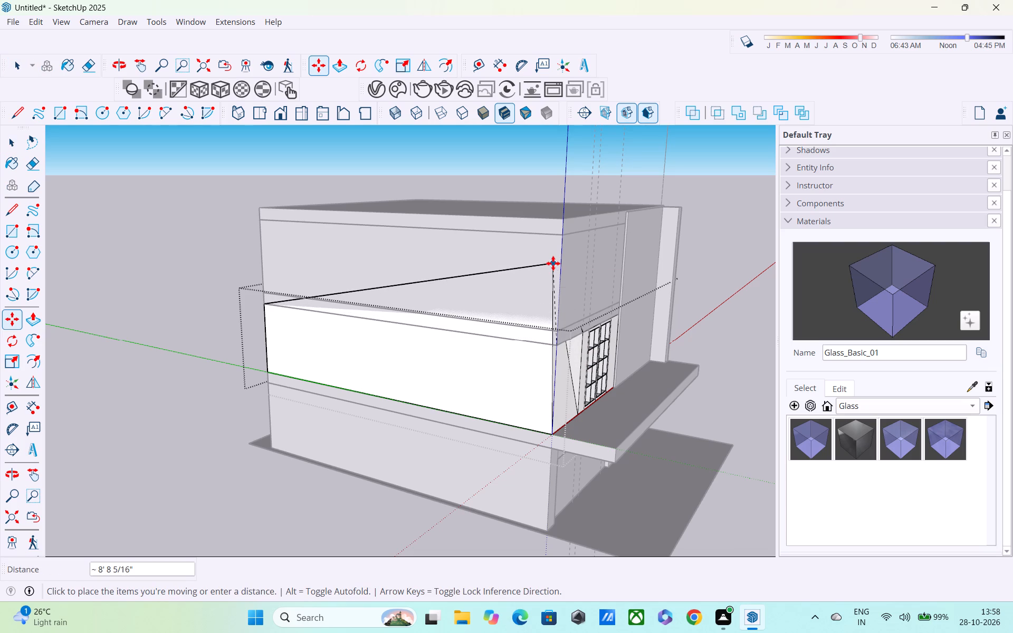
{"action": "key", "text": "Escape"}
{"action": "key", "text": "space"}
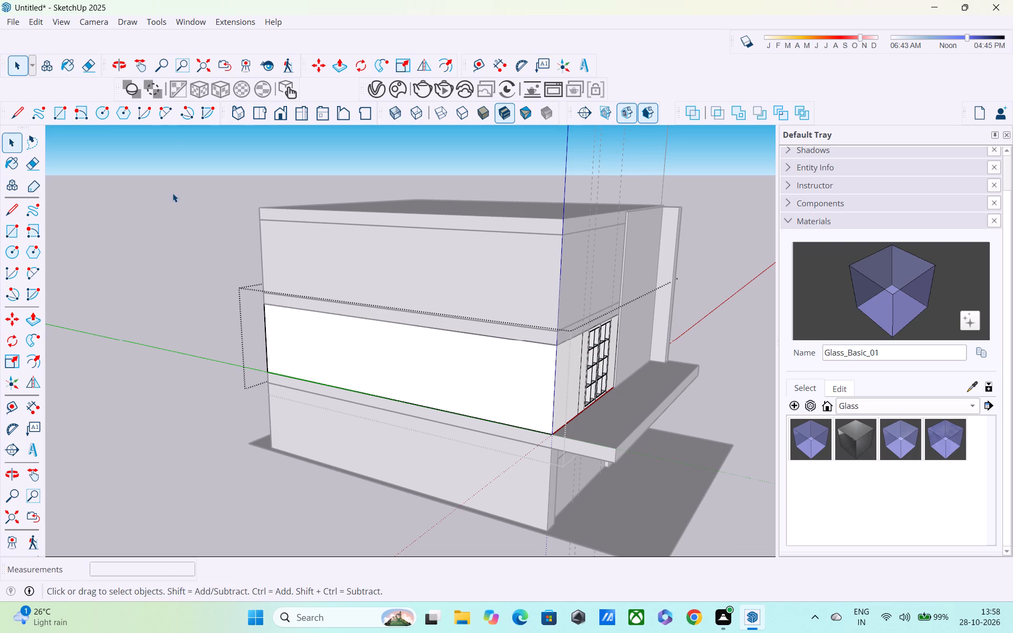
Close the middle-storey group and move the top-storey walls with their slab off the building, well clear to one side.
{"action": "left_click", "coordinate": [173, 193]}
{"action": "key", "text": "m"}
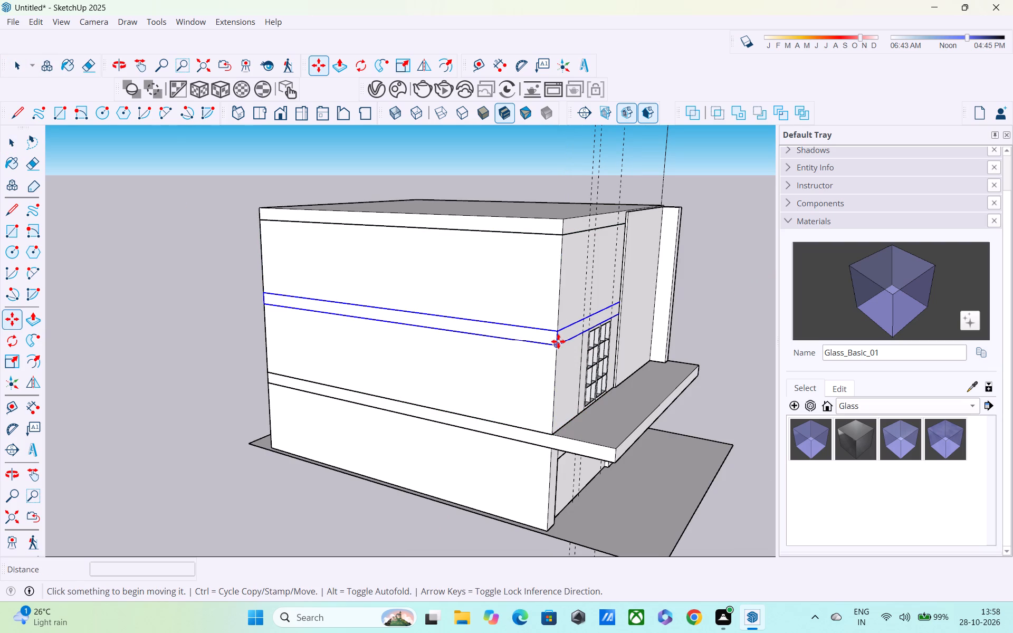
{"action": "left_click", "coordinate": [558, 341]}
{"action": "scroll", "coordinate": [326, 223], "scroll_direction": "down", "scroll_amount": 2}
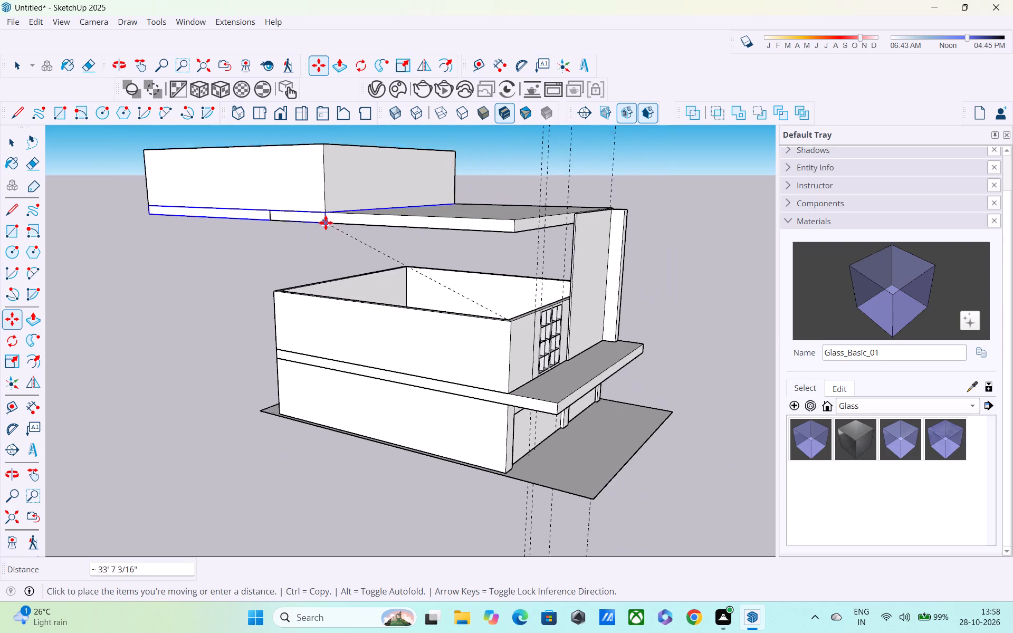
{"action": "scroll", "coordinate": [326, 223], "scroll_direction": "down", "scroll_amount": 2}
{"action": "scroll", "coordinate": [188, 231], "scroll_direction": "down", "scroll_amount": 5}
{"action": "middle_click_drag", "start_coordinate": [364, 259], "coordinate": [8, 250], "text": "shift"}
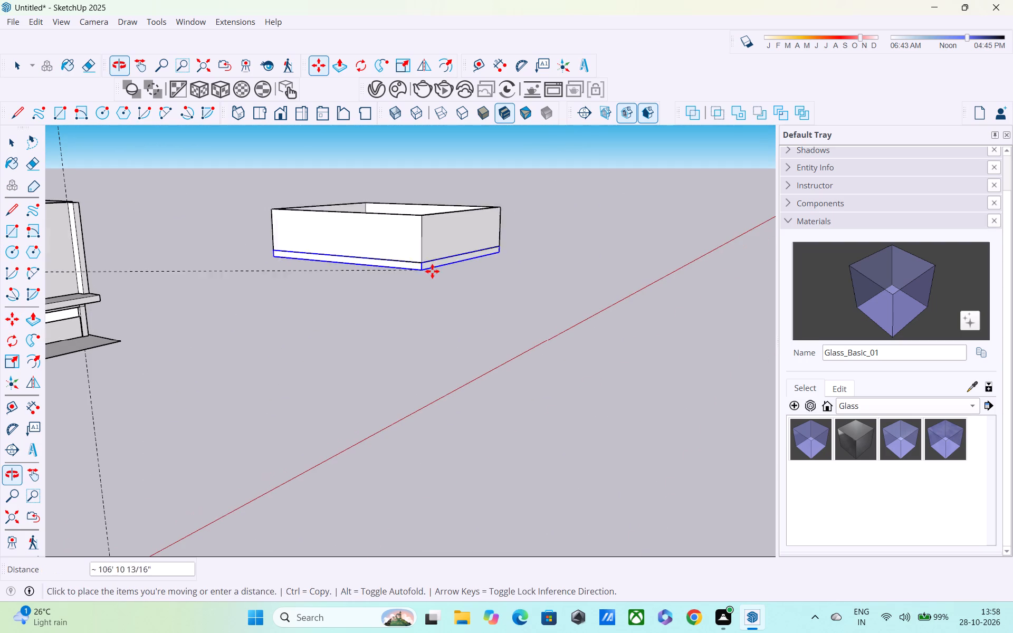
{"action": "left_click", "coordinate": [461, 258]}
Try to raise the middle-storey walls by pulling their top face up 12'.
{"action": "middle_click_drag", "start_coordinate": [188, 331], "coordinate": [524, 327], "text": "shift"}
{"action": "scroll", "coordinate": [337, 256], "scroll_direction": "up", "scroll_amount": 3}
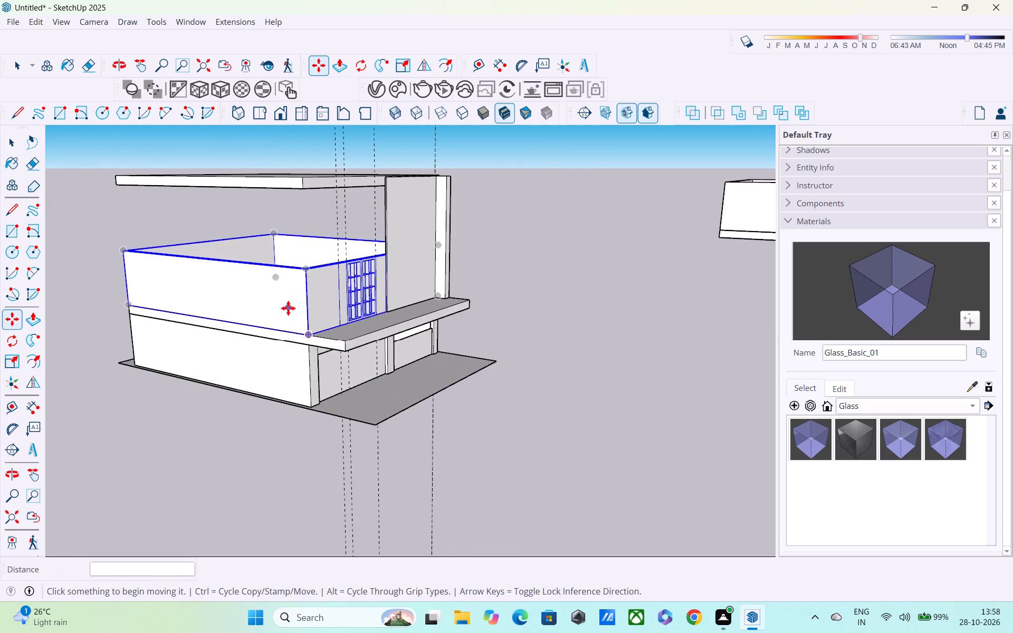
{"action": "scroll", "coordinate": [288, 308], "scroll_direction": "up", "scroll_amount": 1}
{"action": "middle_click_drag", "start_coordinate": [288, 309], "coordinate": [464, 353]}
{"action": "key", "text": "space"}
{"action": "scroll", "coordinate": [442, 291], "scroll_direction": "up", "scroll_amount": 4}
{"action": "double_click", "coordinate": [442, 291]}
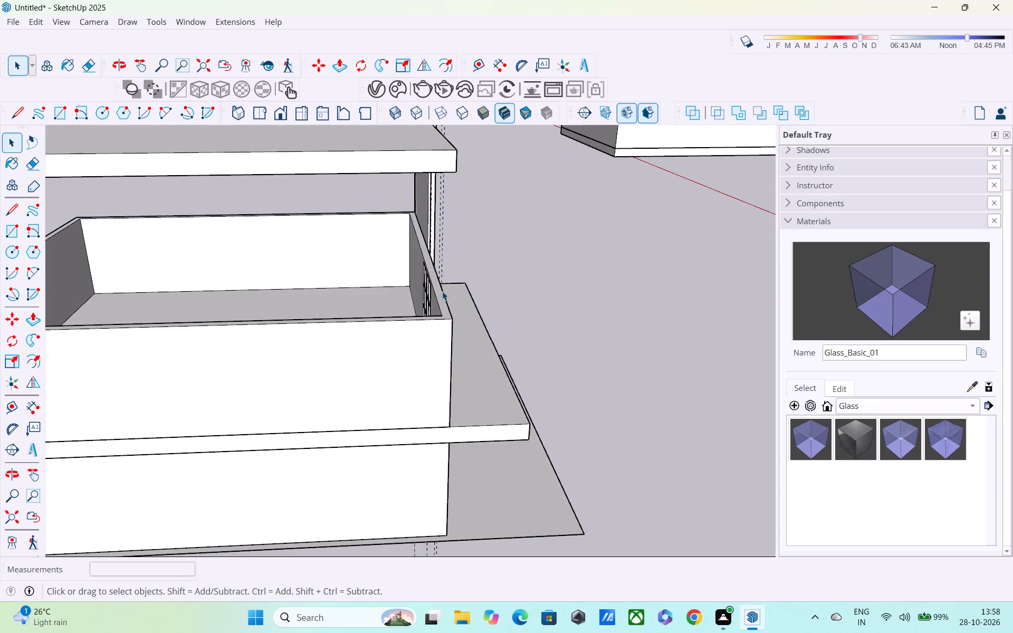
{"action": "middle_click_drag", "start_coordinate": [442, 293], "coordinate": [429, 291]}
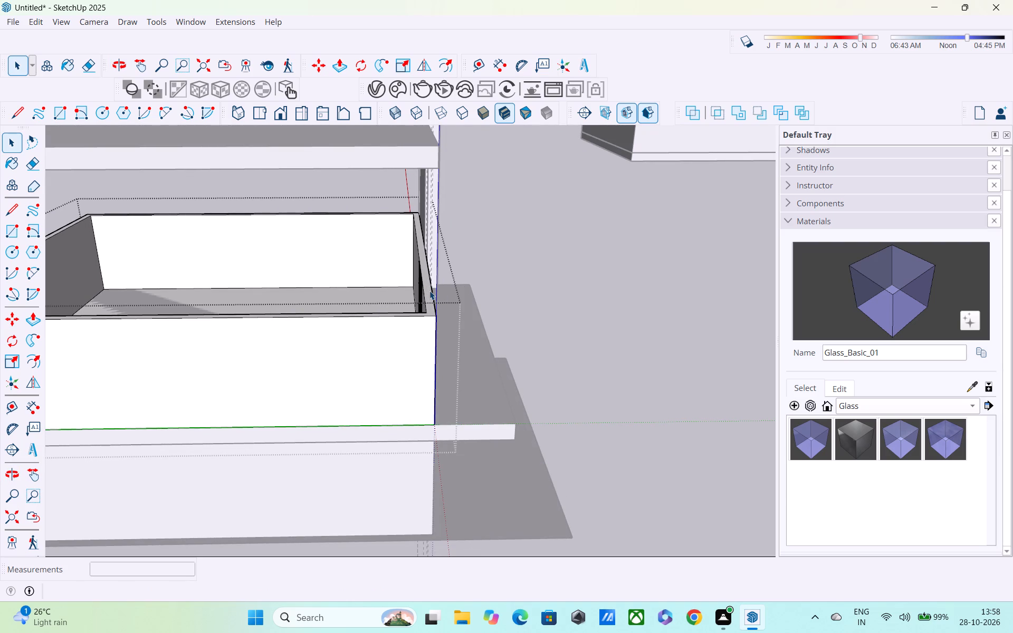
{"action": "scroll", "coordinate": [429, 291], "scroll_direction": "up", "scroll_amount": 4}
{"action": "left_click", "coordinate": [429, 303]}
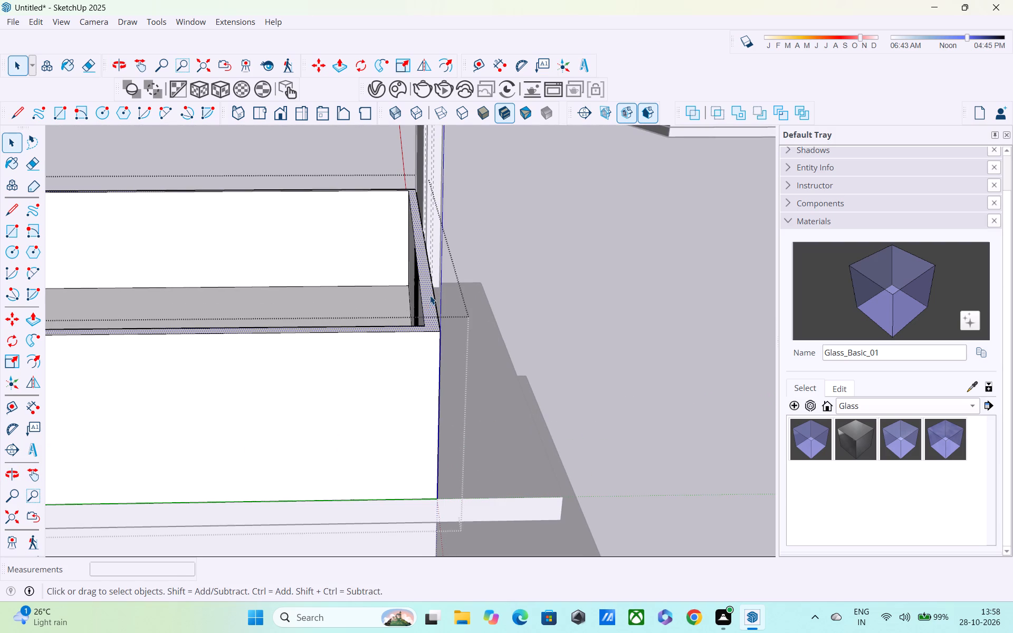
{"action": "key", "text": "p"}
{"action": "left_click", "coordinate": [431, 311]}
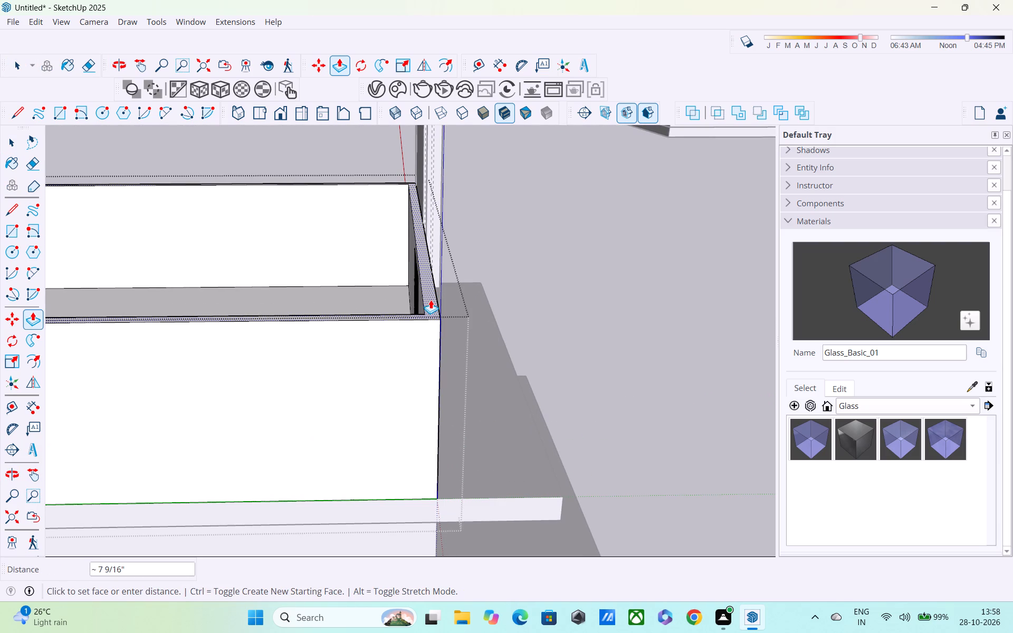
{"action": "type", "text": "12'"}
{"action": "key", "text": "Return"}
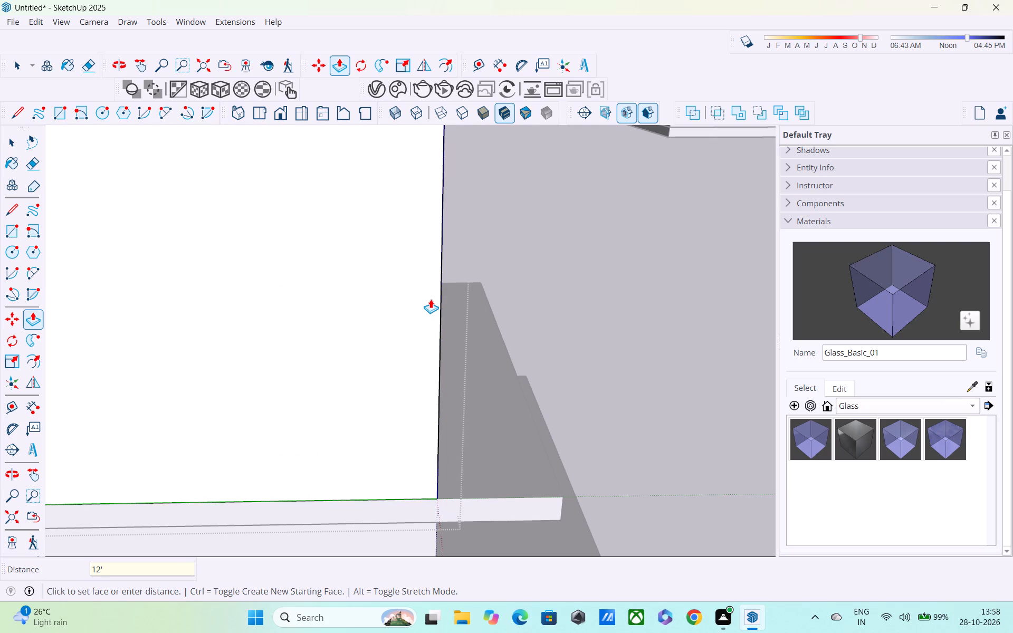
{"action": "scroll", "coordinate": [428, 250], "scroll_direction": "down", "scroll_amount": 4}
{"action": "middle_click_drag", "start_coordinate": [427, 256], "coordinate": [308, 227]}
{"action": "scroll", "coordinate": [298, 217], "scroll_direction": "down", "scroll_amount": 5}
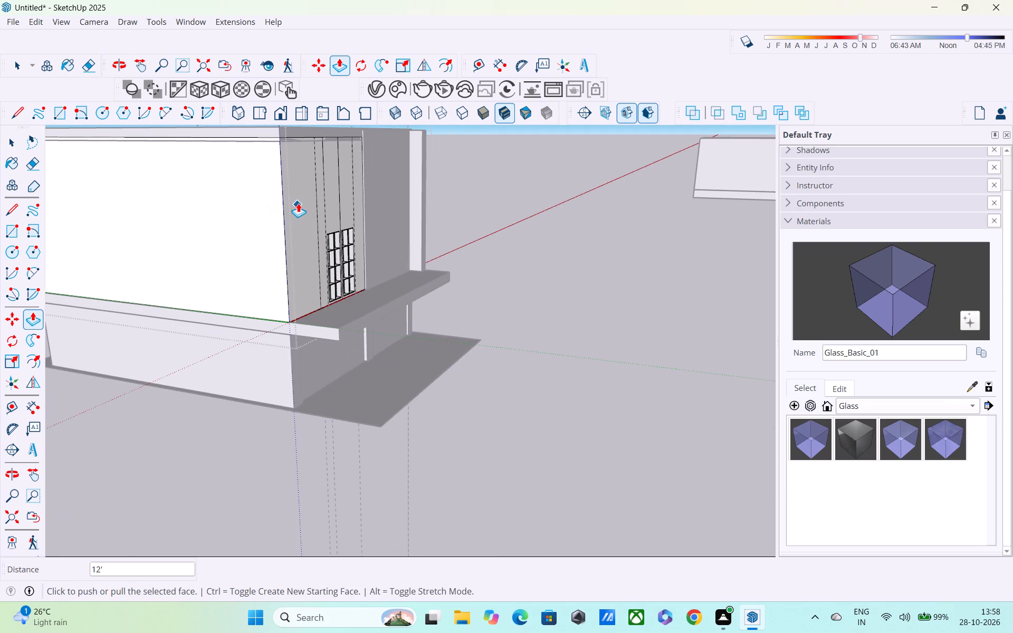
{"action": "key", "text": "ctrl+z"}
Raise the middle-storey walls by 2' with Push/Pull, starting a new face along their top.
{"action": "scroll", "coordinate": [348, 218], "scroll_direction": "up", "scroll_amount": 4}
{"action": "scroll", "coordinate": [282, 250], "scroll_direction": "up", "scroll_amount": 3}
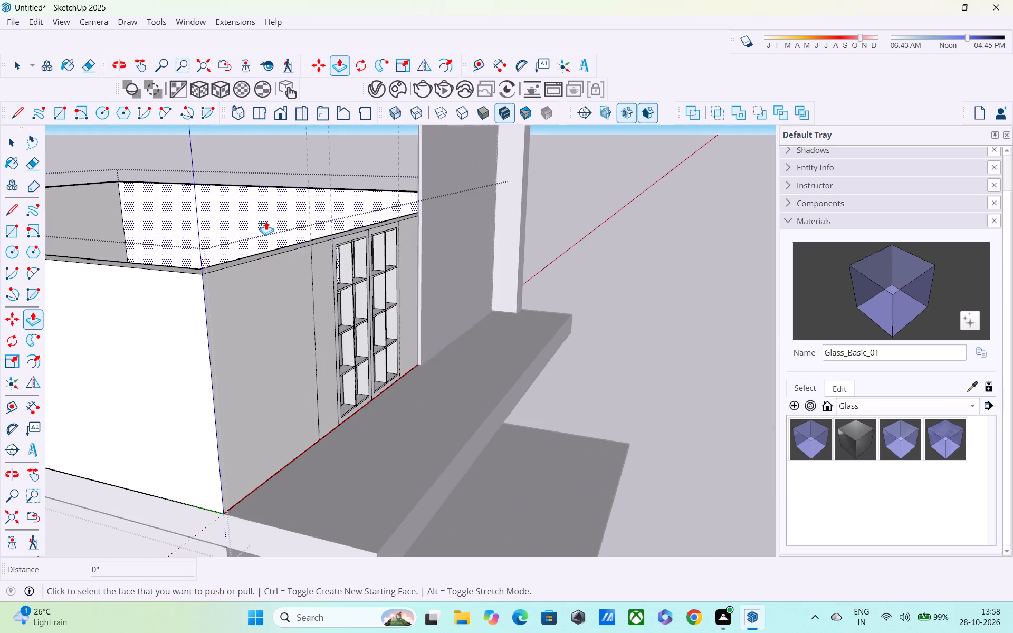
{"action": "middle_click_drag", "start_coordinate": [266, 221], "coordinate": [265, 305]}
{"action": "left_click", "coordinate": [275, 449]}
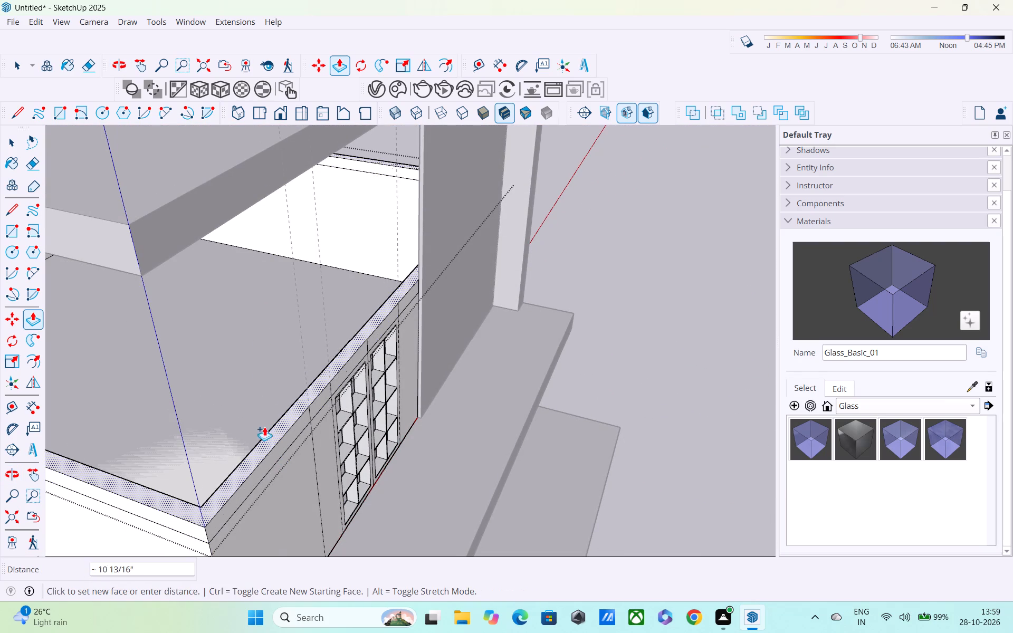
{"action": "type", "text": "2'"}
{"action": "key", "text": "Return"}
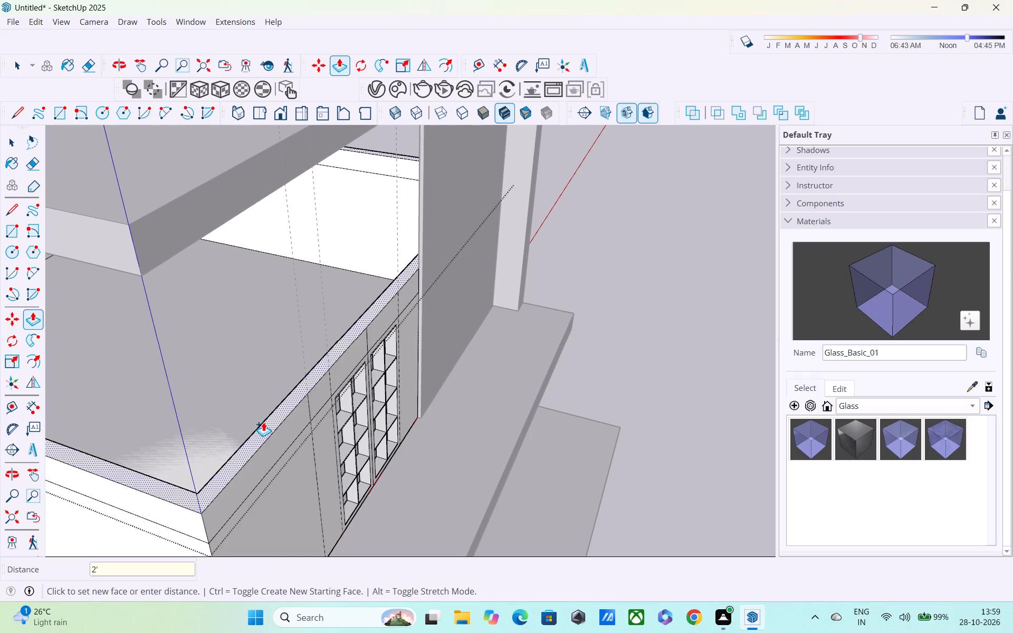
Examine the heightened middle-storey walls and the whole building from below and around, and close the group.
{"action": "scroll", "coordinate": [271, 423], "scroll_direction": "down", "scroll_amount": 3}
{"action": "middle_click_drag", "start_coordinate": [285, 449], "coordinate": [283, 361]}
{"action": "scroll", "coordinate": [284, 360], "scroll_direction": "down", "scroll_amount": 3}
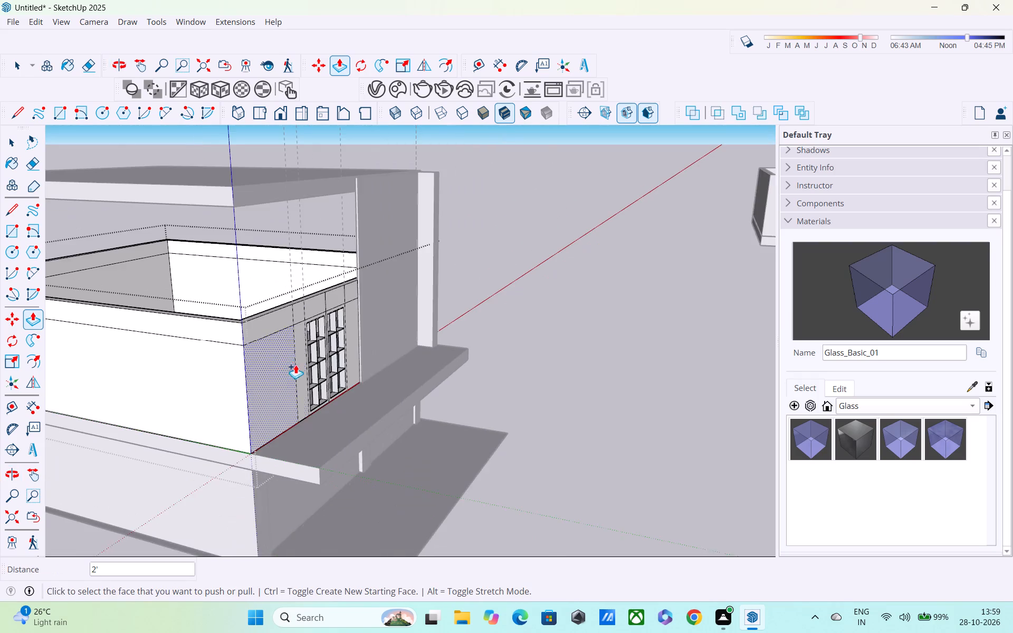
{"action": "scroll", "coordinate": [295, 365], "scroll_direction": "down", "scroll_amount": 4}
{"action": "middle_click_drag", "start_coordinate": [318, 367], "coordinate": [431, 475]}
{"action": "middle_click_drag", "start_coordinate": [417, 476], "coordinate": [288, 241]}
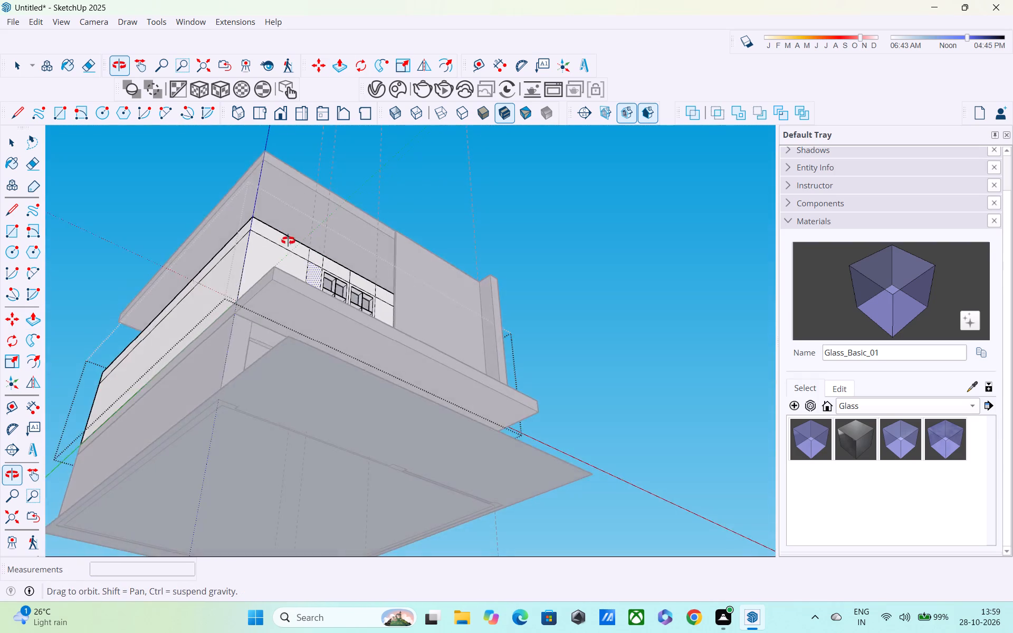
{"action": "middle_click_drag", "start_coordinate": [288, 241], "coordinate": [235, 311]}
{"action": "scroll", "coordinate": [233, 309], "scroll_direction": "down", "scroll_amount": 8}
{"action": "middle_click_drag", "start_coordinate": [240, 312], "coordinate": [236, 330]}
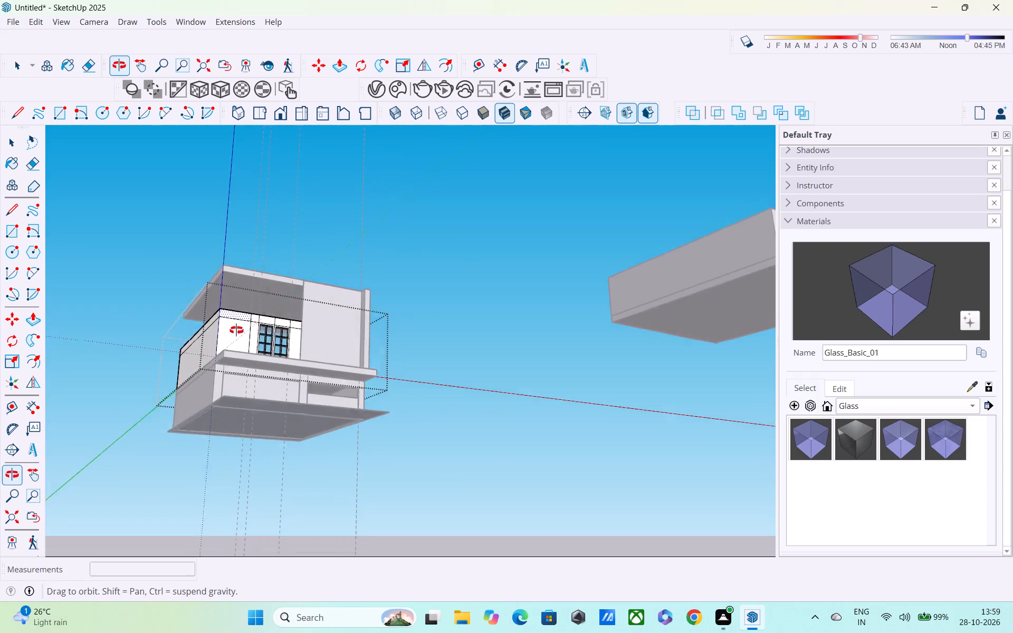
{"action": "middle_click_drag", "start_coordinate": [236, 330], "coordinate": [191, 376]}
{"action": "scroll", "coordinate": [255, 320], "scroll_direction": "up", "scroll_amount": 3}
{"action": "middle_click_drag", "start_coordinate": [257, 313], "coordinate": [456, 359]}
{"action": "scroll", "coordinate": [511, 332], "scroll_direction": "down", "scroll_amount": 3}
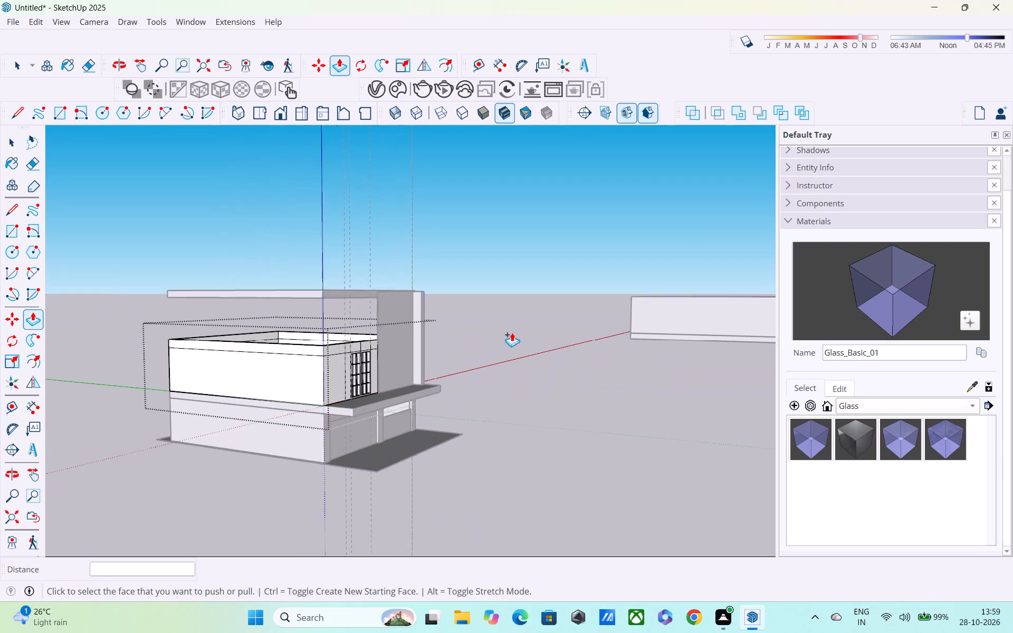
{"action": "middle_click_drag", "start_coordinate": [512, 332], "coordinate": [375, 337]}
{"action": "key", "text": "space"}
{"action": "left_click", "coordinate": [584, 199]}
Open the detached top-storey walls group and push/pull its top face up by 2'.
{"action": "middle_click_drag", "start_coordinate": [581, 252], "coordinate": [435, 245]}
{"action": "scroll", "coordinate": [445, 250], "scroll_direction": "down", "scroll_amount": 5}
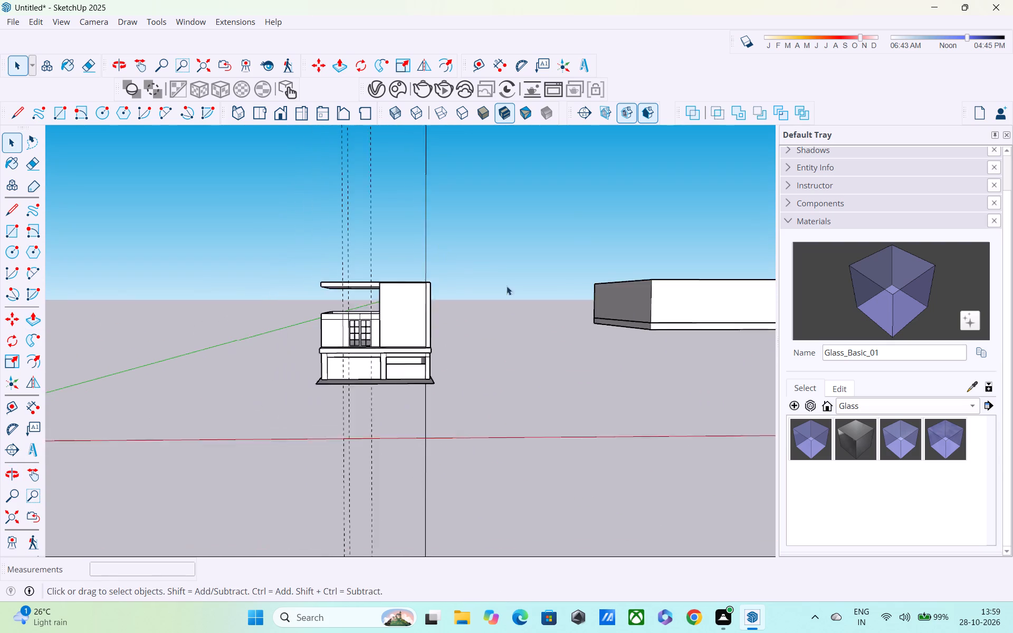
{"action": "middle_click_drag", "start_coordinate": [694, 335], "coordinate": [538, 414]}
{"action": "scroll", "coordinate": [520, 428], "scroll_direction": "up", "scroll_amount": 5}
{"action": "middle_click_drag", "start_coordinate": [518, 430], "coordinate": [528, 378]}
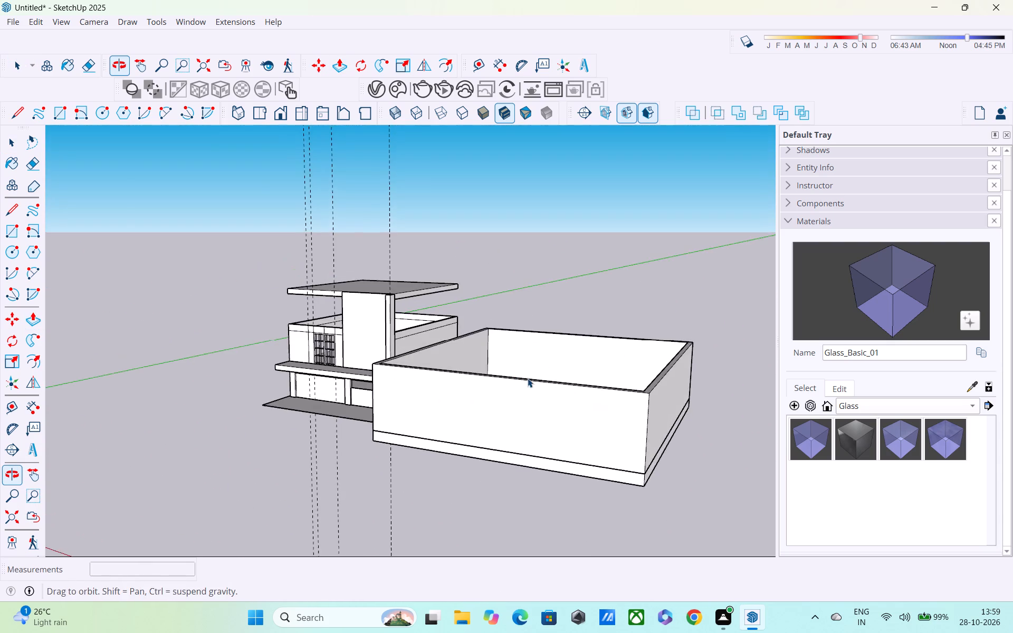
{"action": "middle_click_drag", "start_coordinate": [528, 378], "coordinate": [501, 452]}
{"action": "scroll", "coordinate": [500, 440], "scroll_direction": "up", "scroll_amount": 5}
{"action": "middle_click_drag", "start_coordinate": [503, 416], "coordinate": [417, 456]}
{"action": "scroll", "coordinate": [421, 457], "scroll_direction": "up", "scroll_amount": 6}
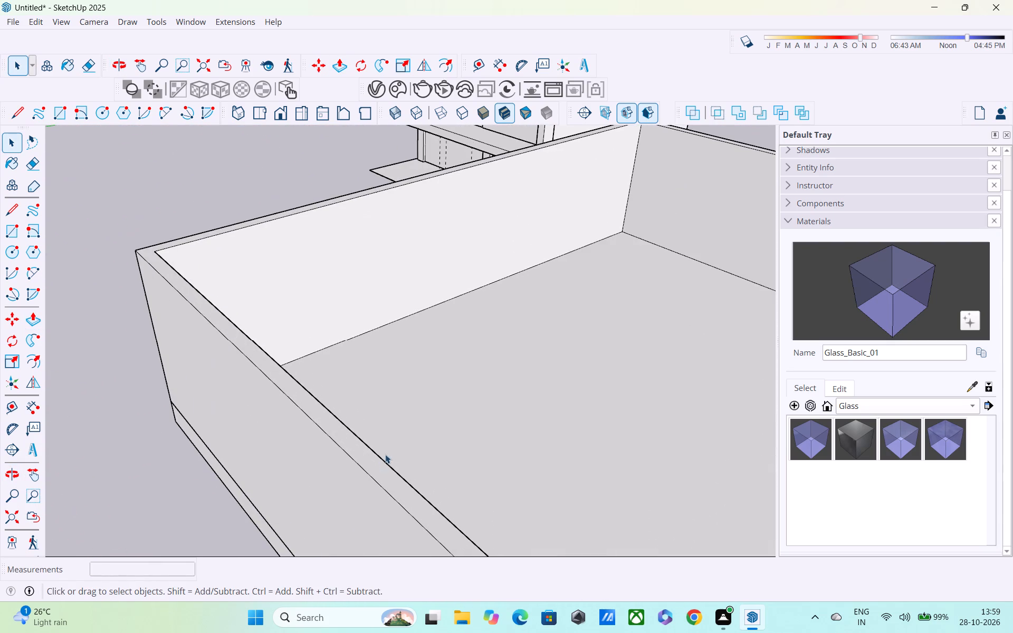
{"action": "double_click", "coordinate": [378, 465]}
{"action": "left_click", "coordinate": [378, 465]}
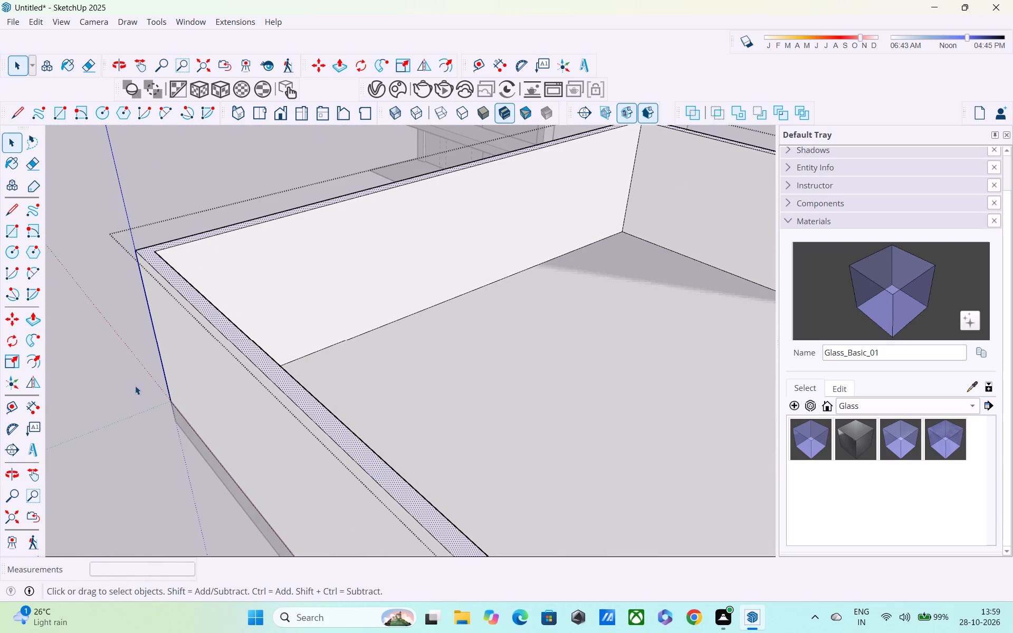
{"action": "key", "text": "p"}
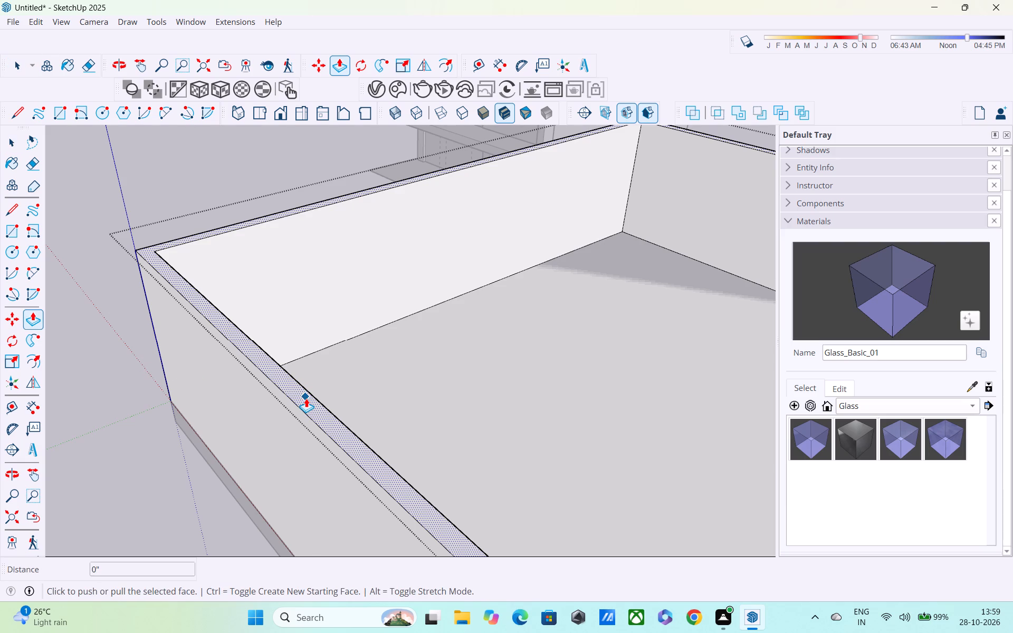
{"action": "left_click", "coordinate": [306, 398]}
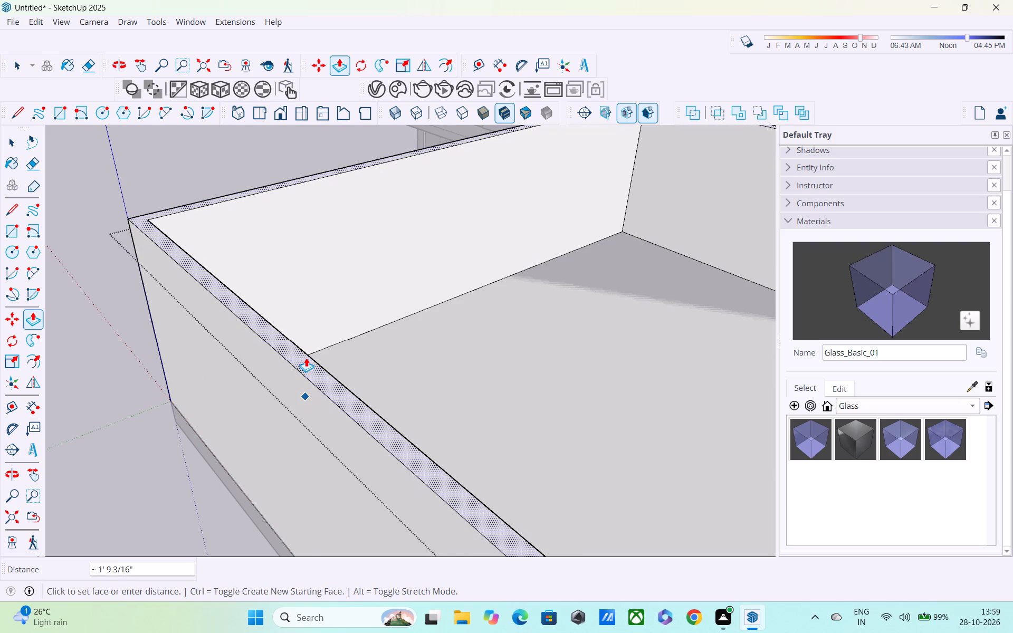
{"action": "type", "text": "2'"}
{"action": "key", "text": "Return"}
{"action": "scroll", "coordinate": [295, 361], "scroll_direction": "down", "scroll_amount": 5}
{"action": "scroll", "coordinate": [292, 363], "scroll_direction": "up", "scroll_amount": 1}
{"action": "scroll", "coordinate": [292, 379], "scroll_direction": "down", "scroll_amount": 5}
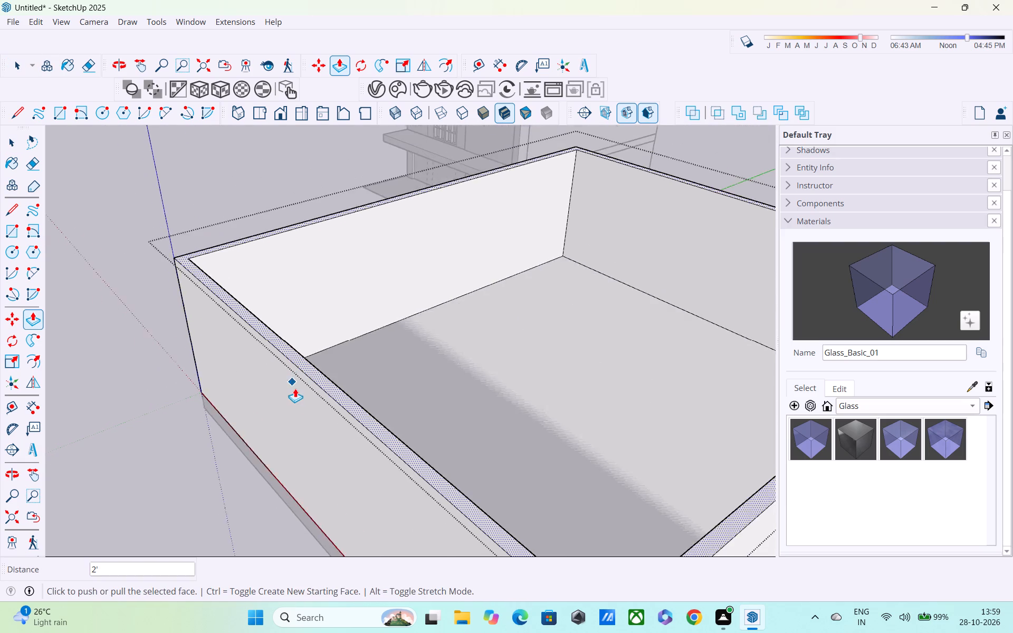
{"action": "scroll", "coordinate": [295, 388], "scroll_direction": "down", "scroll_amount": 1}
{"action": "middle_click_drag", "start_coordinate": [304, 476], "coordinate": [418, 395]}
{"action": "scroll", "coordinate": [419, 439], "scroll_direction": "down", "scroll_amount": 5}
{"action": "key", "text": "space"}
{"action": "left_click_drag", "start_coordinate": [501, 232], "coordinate": [504, 224]}
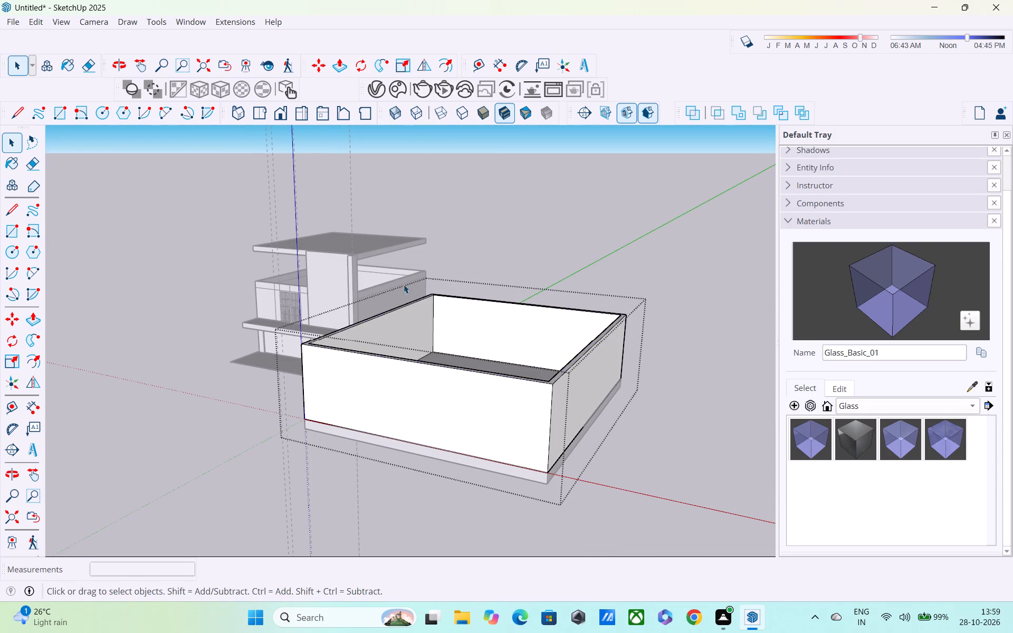
Close the top-storey walls group and examine the building's front facade and middle-storey walls beside the detached storey.
{"action": "middle_click_drag", "start_coordinate": [404, 284], "coordinate": [597, 200]}
{"action": "left_click", "coordinate": [461, 350]}
{"action": "middle_click_drag", "start_coordinate": [390, 438], "coordinate": [379, 441]}
{"action": "scroll", "coordinate": [434, 372], "scroll_direction": "down", "scroll_amount": 3}
{"action": "middle_click_drag", "start_coordinate": [515, 359], "coordinate": [438, 408]}
{"action": "scroll", "coordinate": [479, 359], "scroll_direction": "up", "scroll_amount": 3}
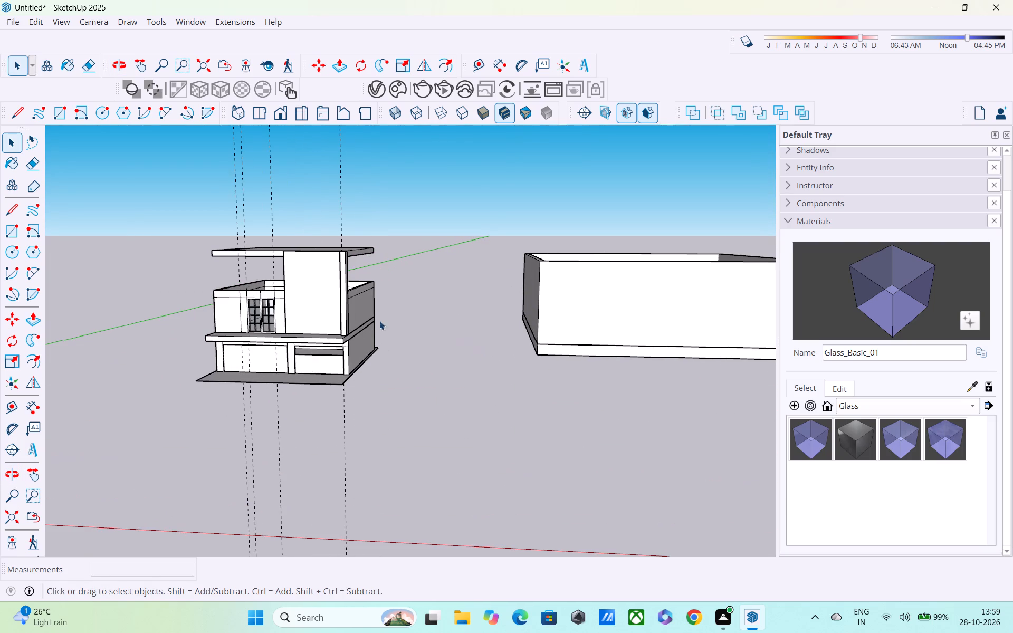
{"action": "scroll", "coordinate": [323, 308], "scroll_direction": "up", "scroll_amount": 4}
{"action": "scroll", "coordinate": [214, 290], "scroll_direction": "up", "scroll_amount": 12}
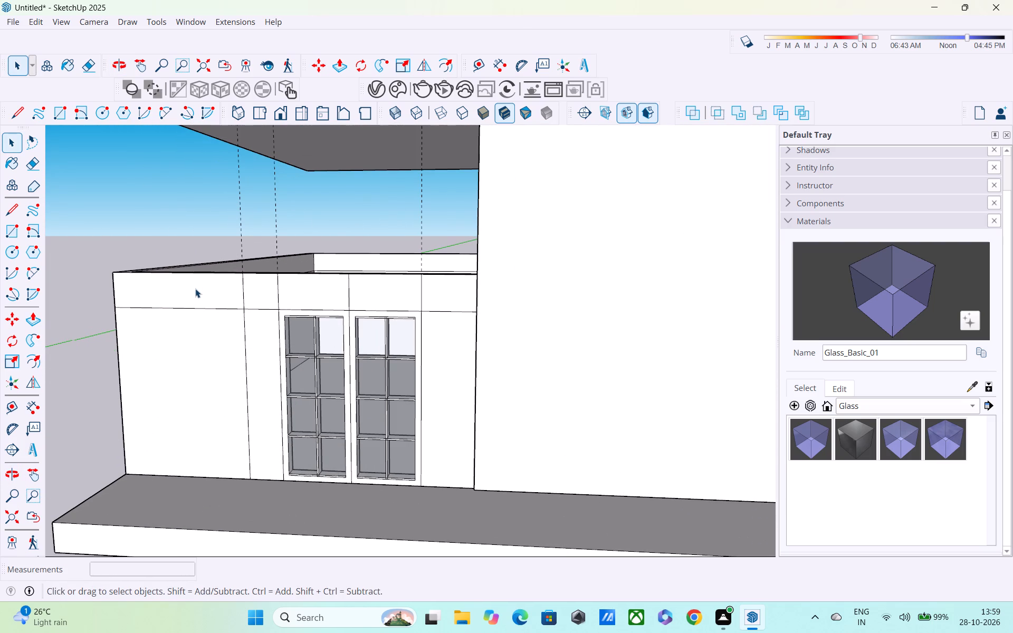
{"action": "scroll", "coordinate": [192, 282], "scroll_direction": "down", "scroll_amount": 8}
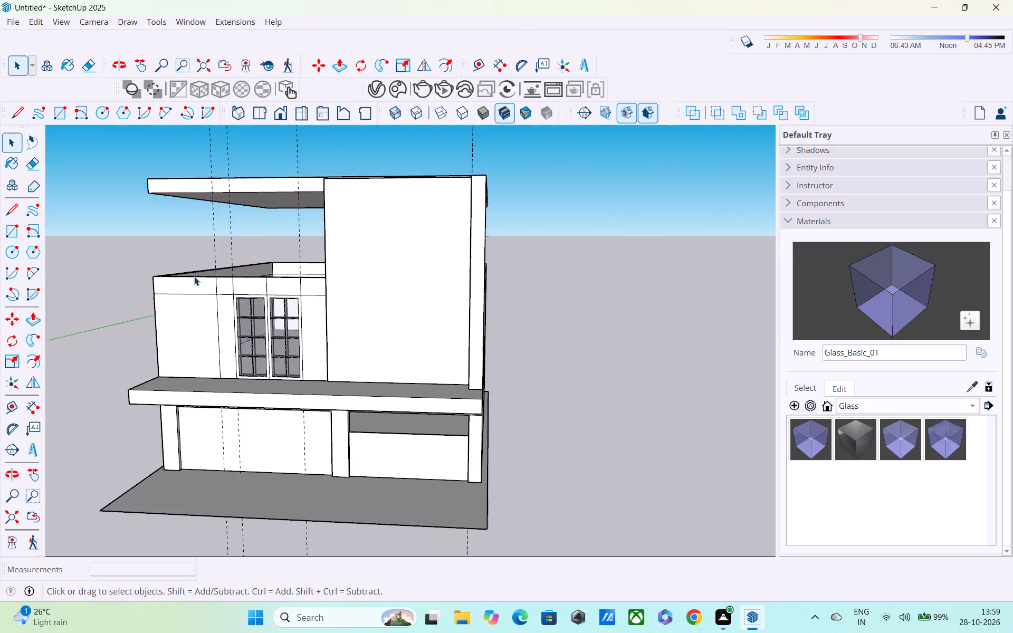
{"action": "scroll", "coordinate": [195, 273], "scroll_direction": "down", "scroll_amount": 6}
{"action": "scroll", "coordinate": [293, 266], "scroll_direction": "down", "scroll_amount": 5}
Move the detached top storey by its lower front corner onto the matching top corner of the middle-storey walls.
{"action": "middle_click_drag", "start_coordinate": [353, 280], "coordinate": [219, 281]}
{"action": "scroll", "coordinate": [235, 282], "scroll_direction": "up", "scroll_amount": 3}
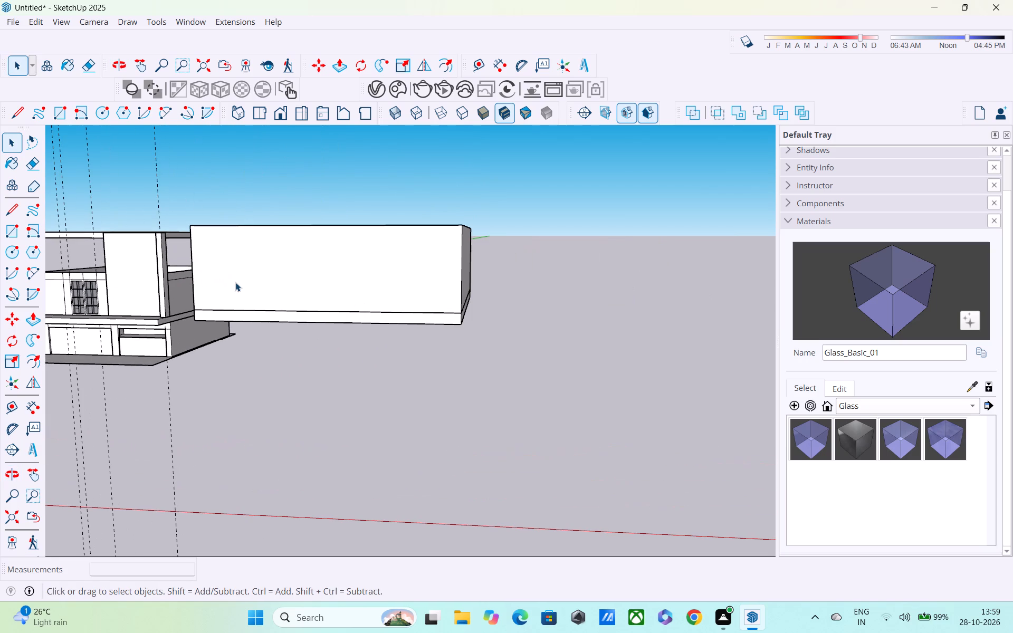
{"action": "key", "text": "m"}
{"action": "left_click", "coordinate": [197, 322]}
{"action": "scroll", "coordinate": [156, 316], "scroll_direction": "down", "scroll_amount": 4}
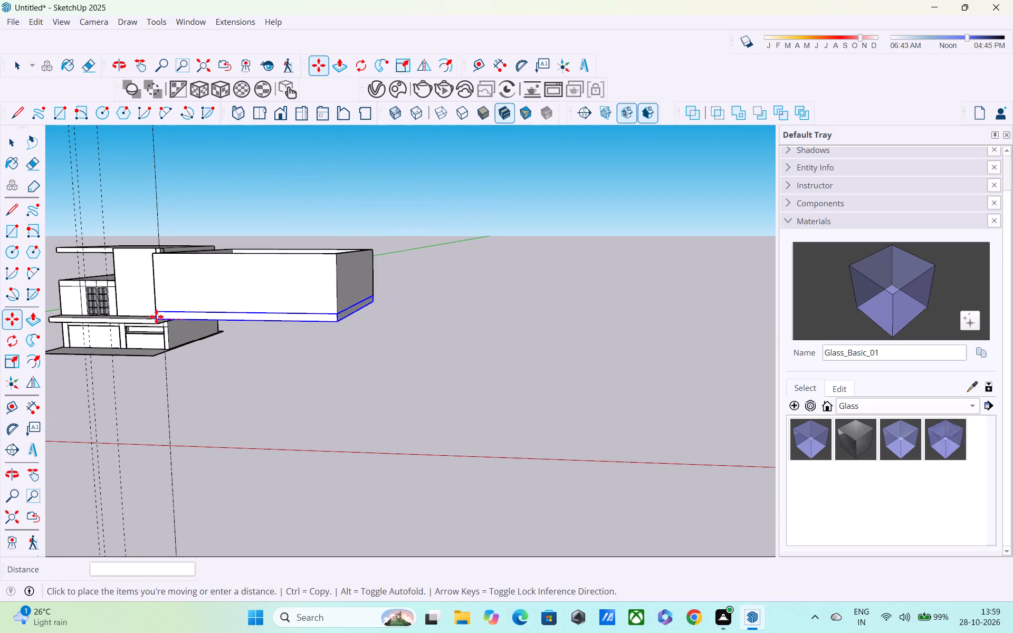
{"action": "middle_click_drag", "start_coordinate": [156, 316], "coordinate": [836, 387]}
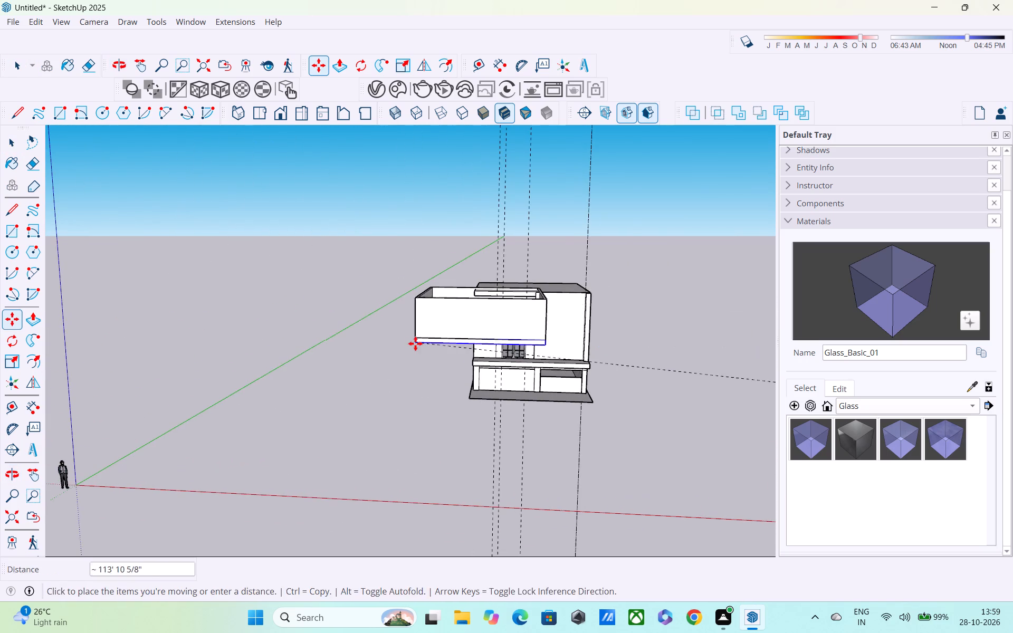
{"action": "middle_click_drag", "start_coordinate": [415, 343], "coordinate": [37, 337]}
{"action": "middle_click_drag", "start_coordinate": [475, 379], "coordinate": [472, 379]}
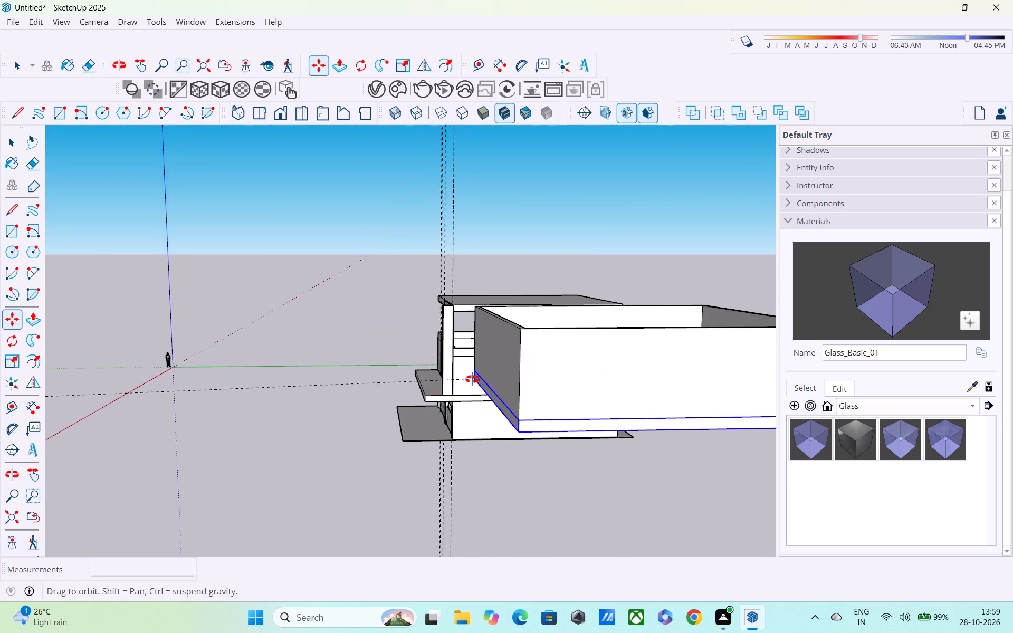
{"action": "middle_click_drag", "start_coordinate": [472, 379], "coordinate": [218, 373]}
{"action": "scroll", "coordinate": [444, 373], "scroll_direction": "down", "scroll_amount": 5}
{"action": "scroll", "coordinate": [510, 338], "scroll_direction": "down", "scroll_amount": 6}
{"action": "middle_click_drag", "start_coordinate": [548, 334], "coordinate": [201, 333]}
{"action": "scroll", "coordinate": [208, 323], "scroll_direction": "down", "scroll_amount": 6}
{"action": "scroll", "coordinate": [405, 333], "scroll_direction": "down", "scroll_amount": 5}
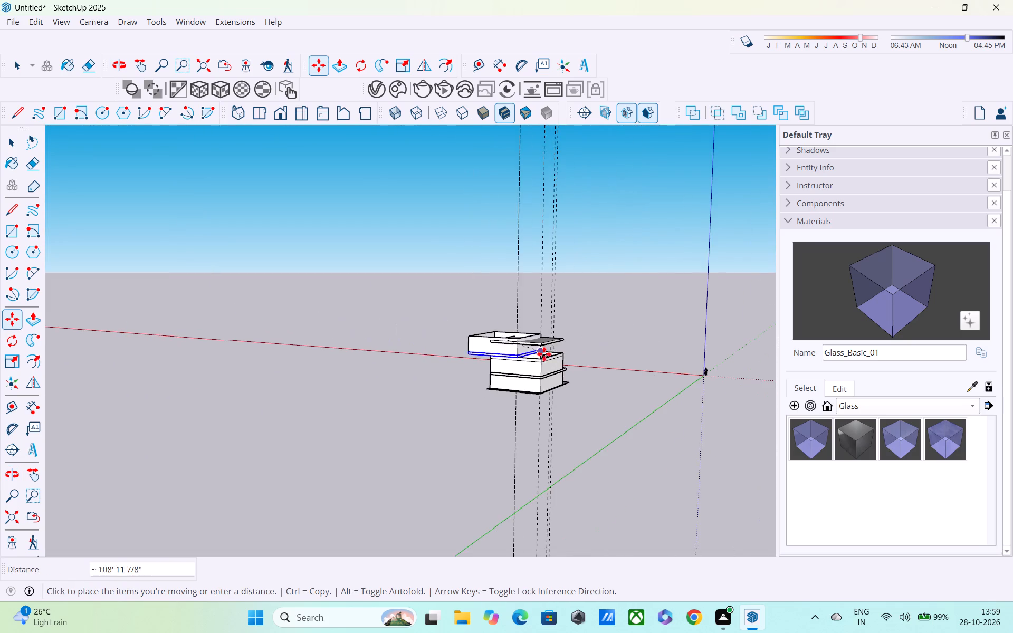
{"action": "middle_click_drag", "start_coordinate": [526, 356], "coordinate": [161, 367]}
{"action": "scroll", "coordinate": [408, 390], "scroll_direction": "up", "scroll_amount": 5}
{"action": "scroll", "coordinate": [466, 381], "scroll_direction": "up", "scroll_amount": 4}
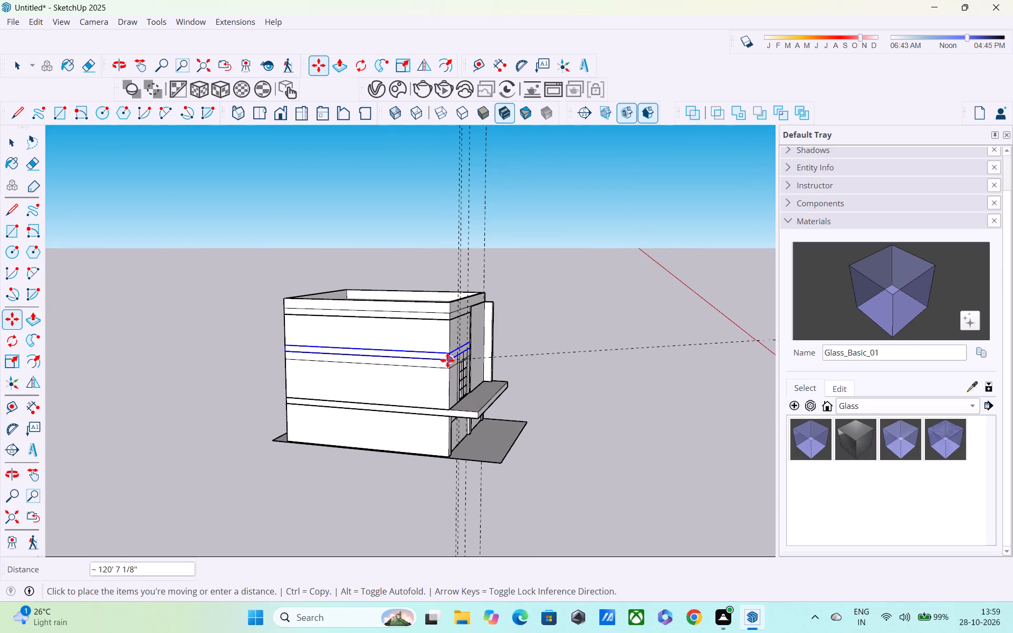
{"action": "scroll", "coordinate": [447, 360], "scroll_direction": "up", "scroll_amount": 4}
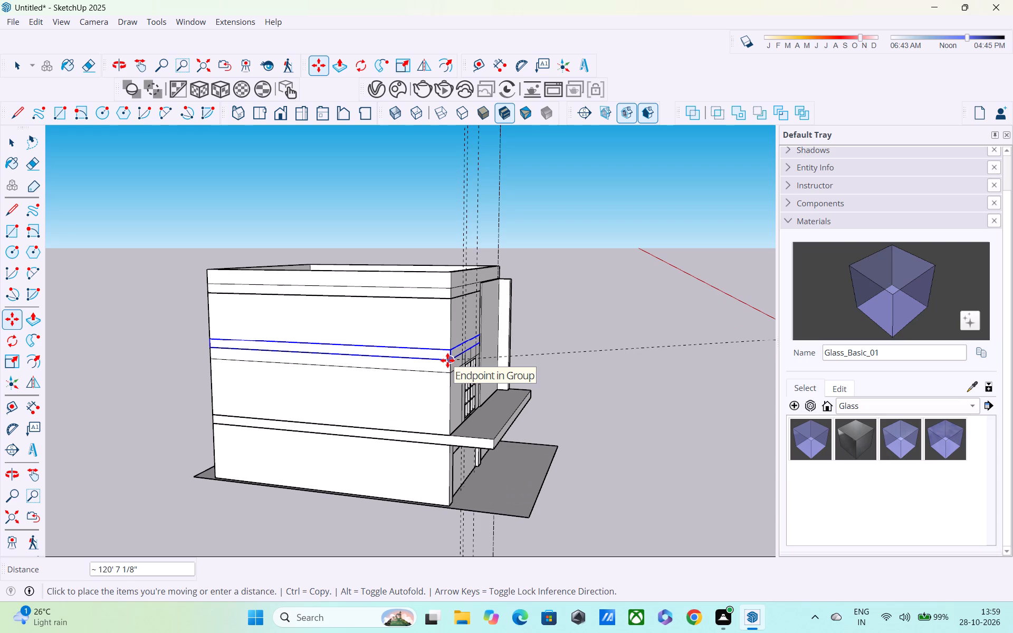
{"action": "left_click", "coordinate": [447, 360]}
{"action": "scroll", "coordinate": [448, 341], "scroll_direction": "down", "scroll_amount": 3}
{"action": "middle_click_drag", "start_coordinate": [447, 342], "coordinate": [328, 418]}
{"action": "key", "text": "space"}
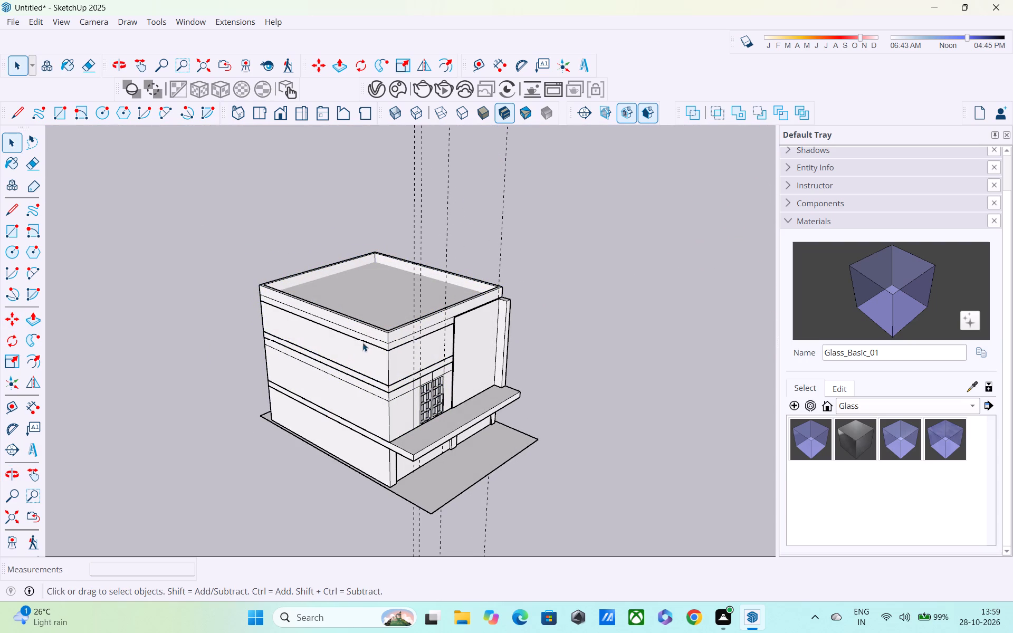
Move the roof slab up 4' so it sits on top of the raised top-storey walls.
{"action": "left_click", "coordinate": [371, 338]}
{"action": "key", "text": "m"}
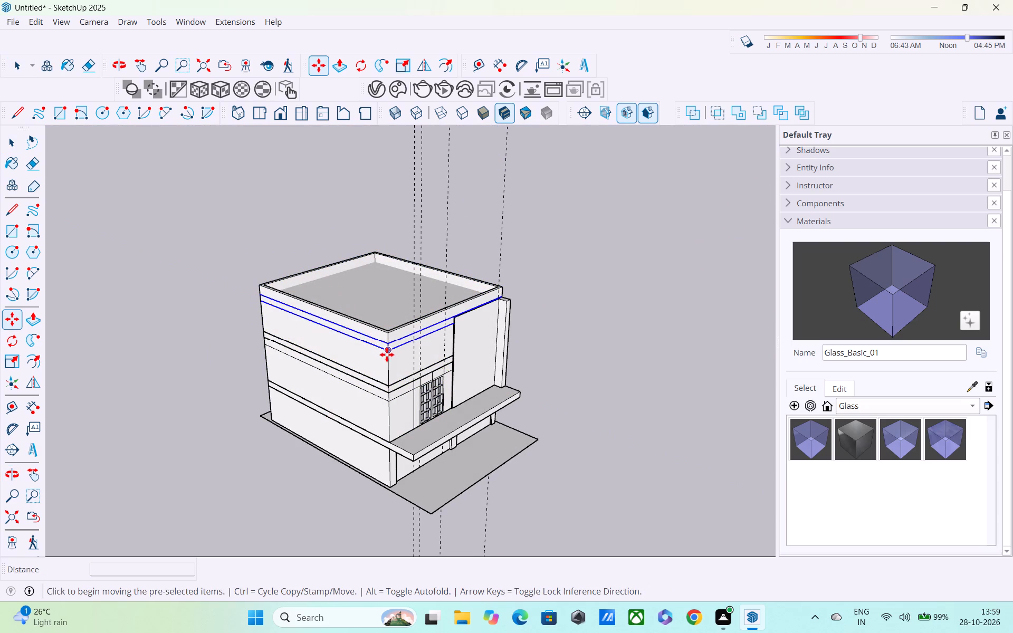
{"action": "left_click", "coordinate": [388, 351]}
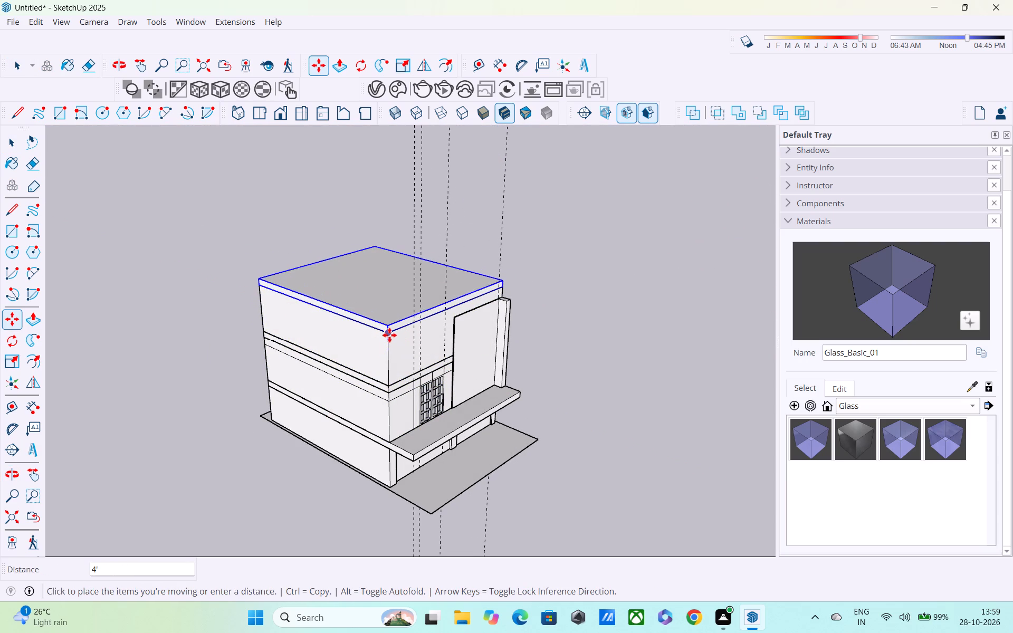
{"action": "left_click", "coordinate": [389, 335]}
{"action": "middle_click_drag", "start_coordinate": [442, 349], "coordinate": [303, 225]}
{"action": "scroll", "coordinate": [339, 256], "scroll_direction": "down", "scroll_amount": 5}
{"action": "key", "text": "space"}
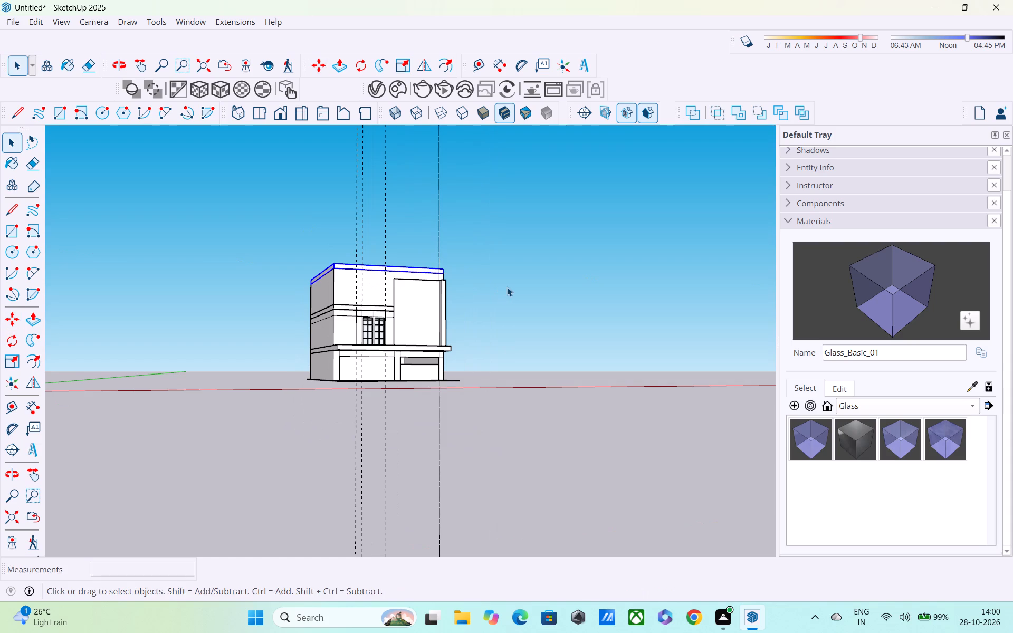
{"action": "left_click", "coordinate": [507, 287]}
Draw a rectangle about 9' 10 1/2" by 1' 10 1/2" on the narrow wall strip beside the middle-storey double door.
{"action": "middle_click_drag", "start_coordinate": [506, 294], "coordinate": [403, 328]}
{"action": "scroll", "coordinate": [347, 332], "scroll_direction": "up", "scroll_amount": 11}
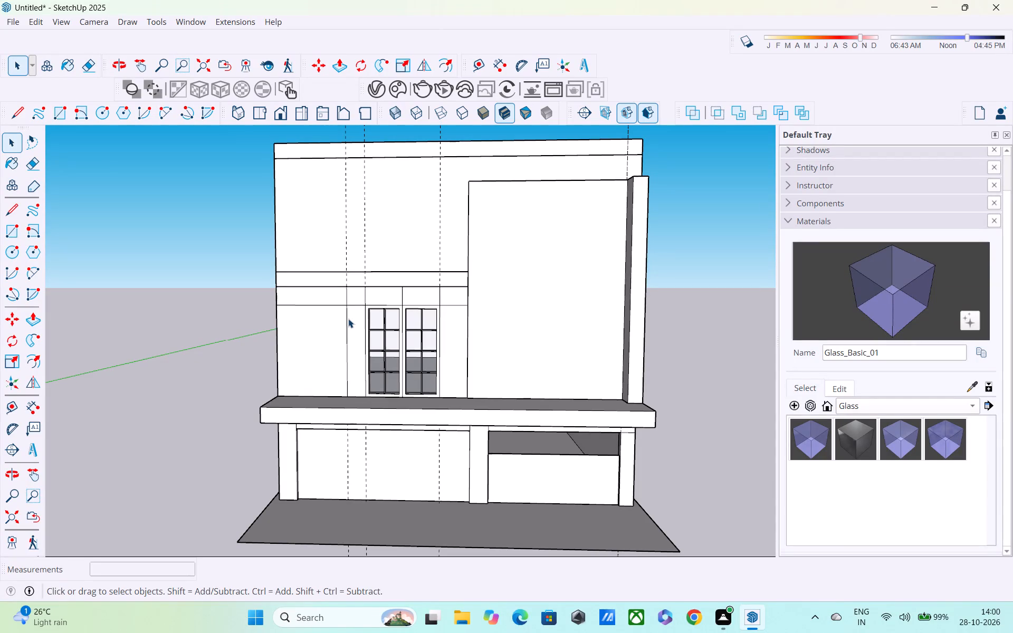
{"action": "middle_click_drag", "start_coordinate": [360, 331], "coordinate": [360, 330]}
{"action": "scroll", "coordinate": [360, 331], "scroll_direction": "up", "scroll_amount": 1}
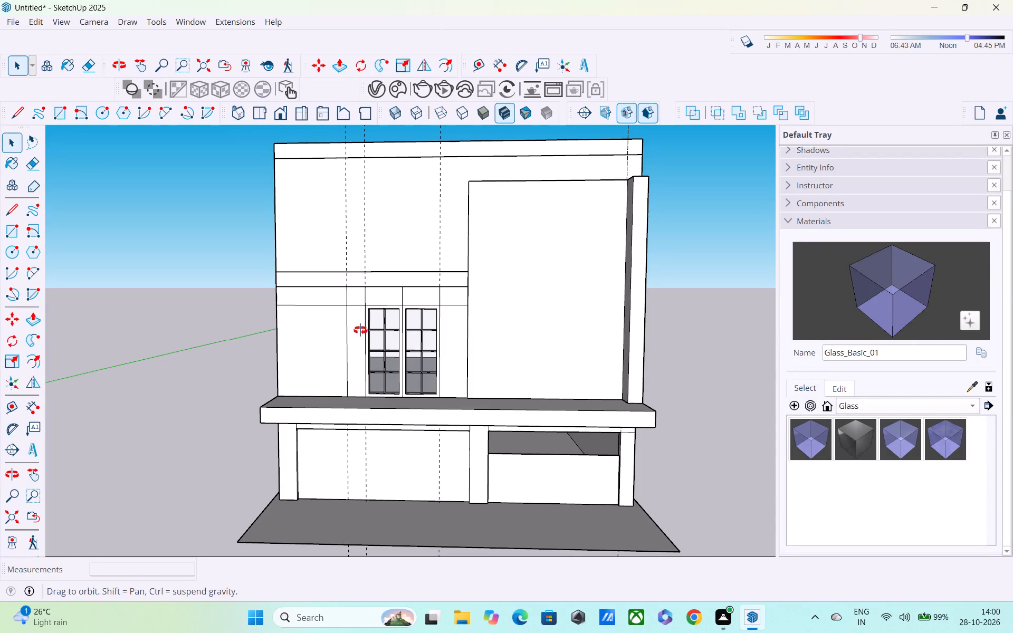
{"action": "middle_click_drag", "start_coordinate": [360, 330], "coordinate": [304, 313]}
{"action": "scroll", "coordinate": [319, 344], "scroll_direction": "up", "scroll_amount": 4}
{"action": "middle_click_drag", "start_coordinate": [319, 344], "coordinate": [363, 362]}
{"action": "scroll", "coordinate": [371, 363], "scroll_direction": "up", "scroll_amount": 1}
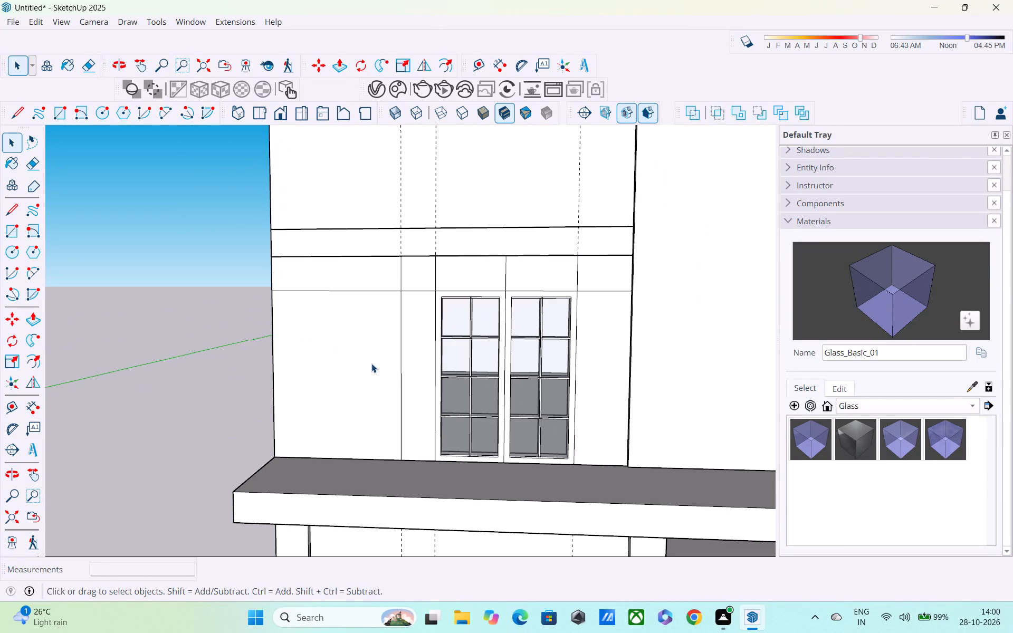
{"action": "scroll", "coordinate": [385, 350], "scroll_direction": "down", "scroll_amount": 1}
{"action": "middle_click_drag", "start_coordinate": [385, 350], "coordinate": [401, 356]}
{"action": "scroll", "coordinate": [434, 347], "scroll_direction": "up", "scroll_amount": 6}
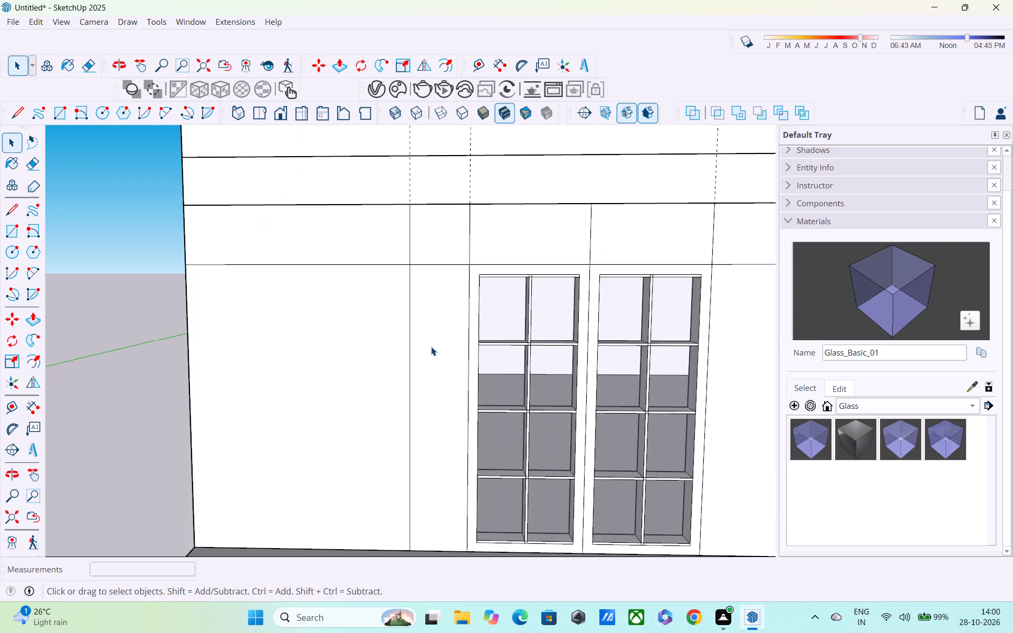
{"action": "key", "text": "r"}
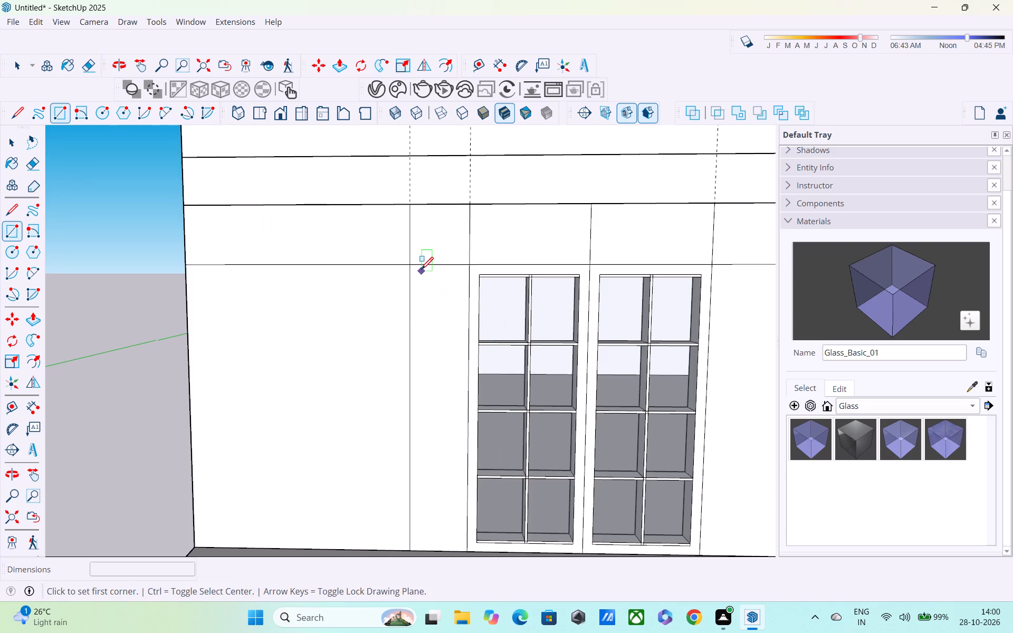
{"action": "left_click", "coordinate": [414, 267]}
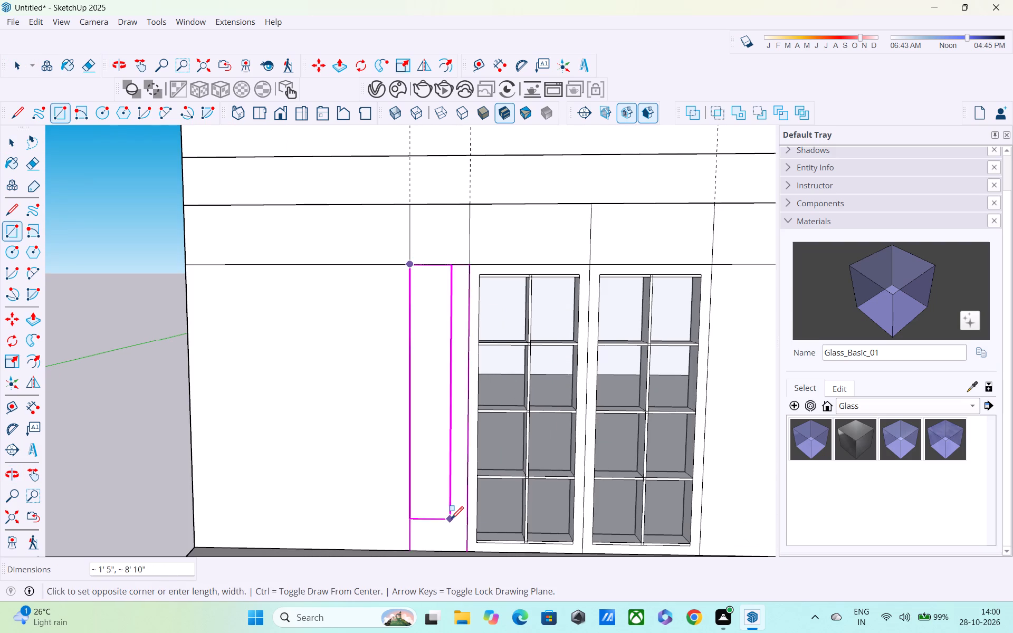
{"action": "middle_click_drag", "start_coordinate": [452, 515], "coordinate": [432, 435], "text": "shift"}
{"action": "scroll", "coordinate": [432, 438], "scroll_direction": "up", "scroll_amount": 1, "text": "shift"}
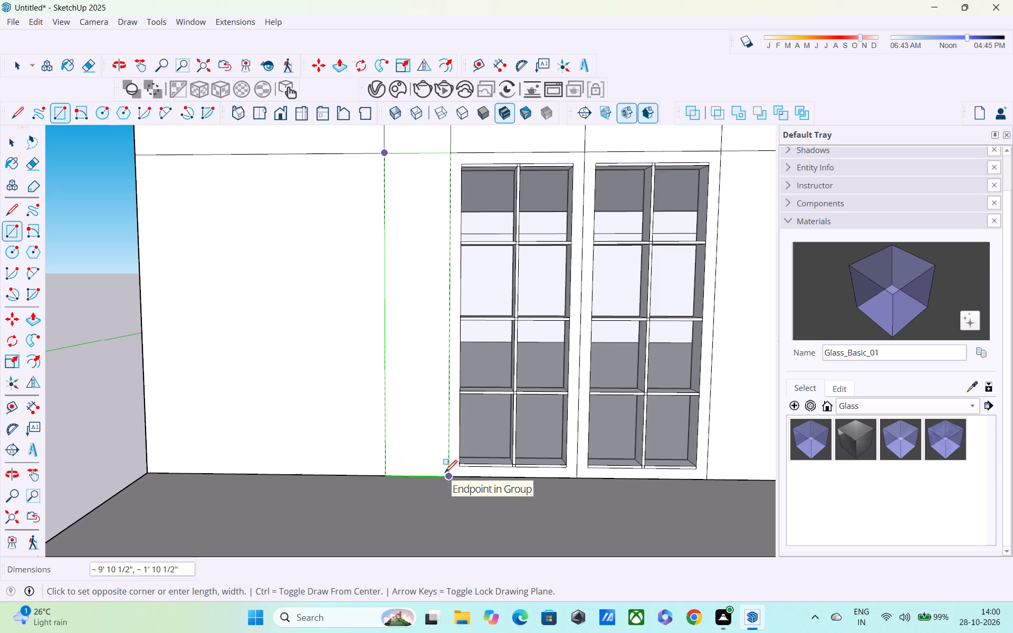
{"action": "left_click", "coordinate": [445, 474]}
{"action": "key", "text": "space"}
Offset the outline of the narrow rectangle beside the double door inward to form a frame.
{"action": "key", "text": "f"}
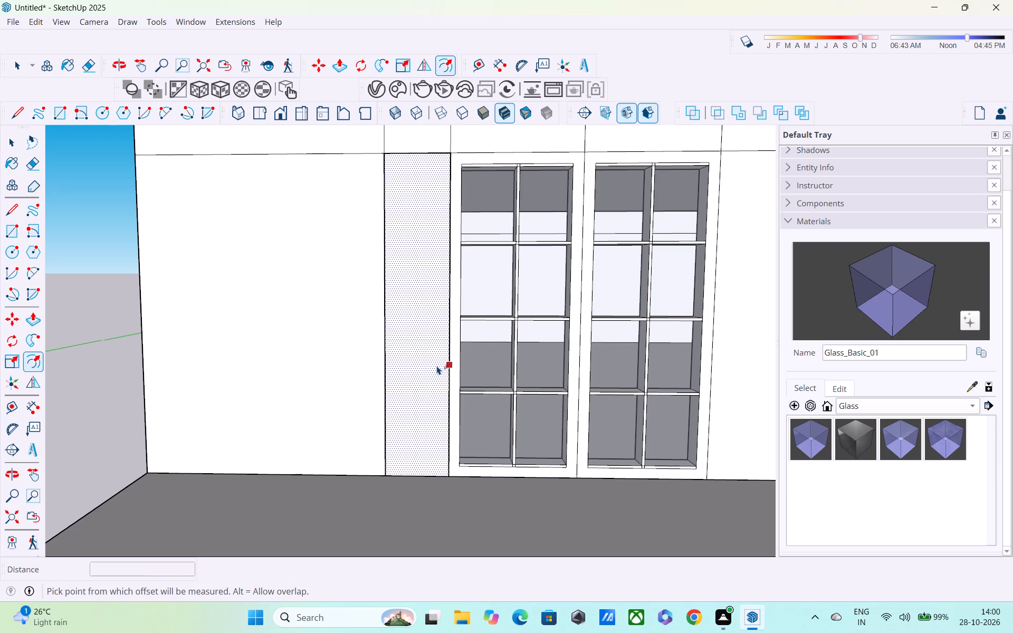
{"action": "left_click", "coordinate": [440, 358]}
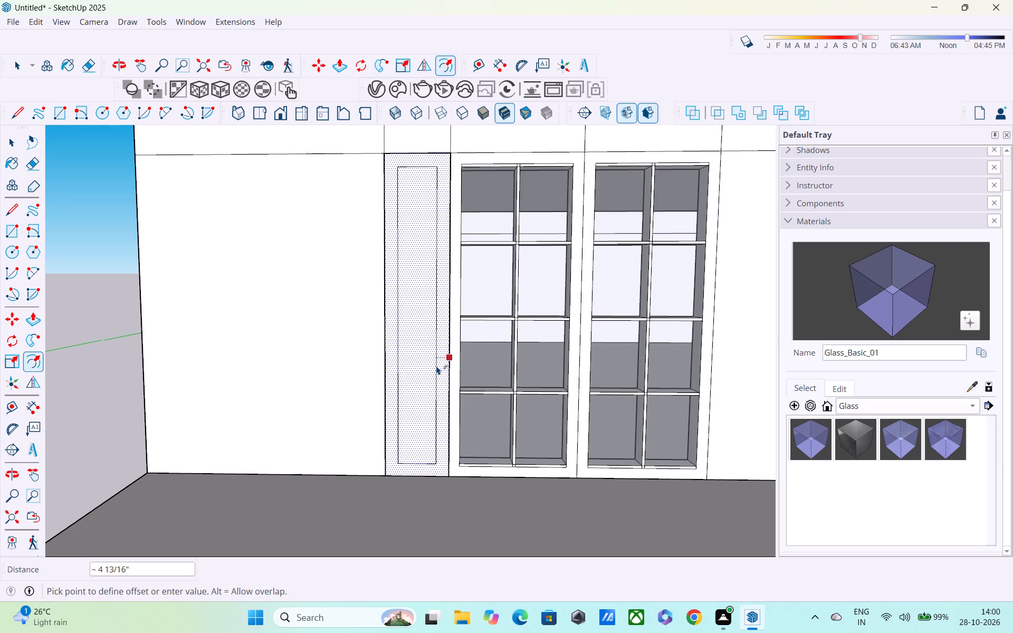
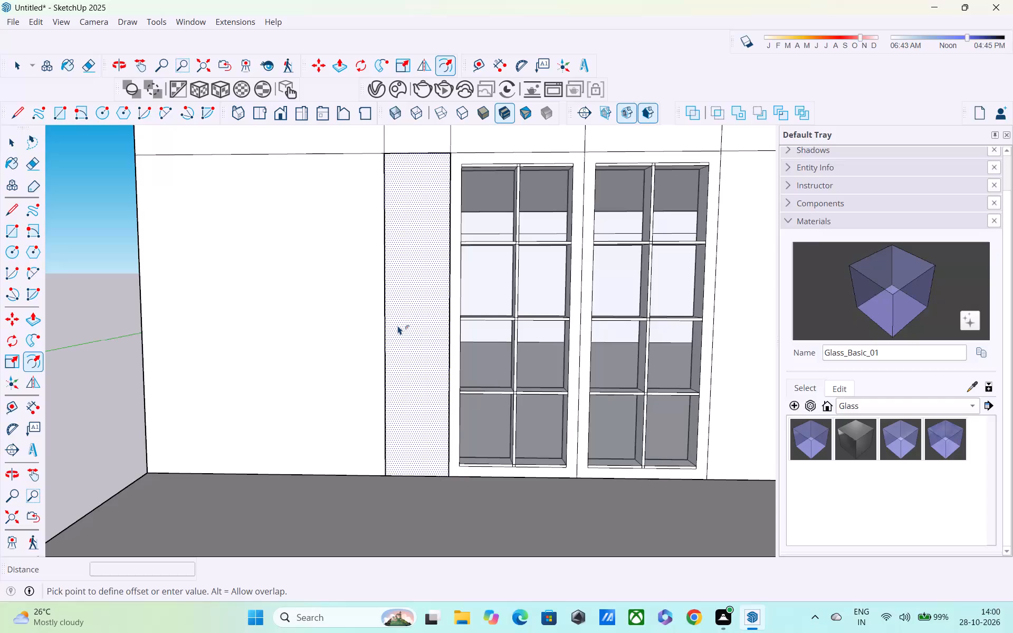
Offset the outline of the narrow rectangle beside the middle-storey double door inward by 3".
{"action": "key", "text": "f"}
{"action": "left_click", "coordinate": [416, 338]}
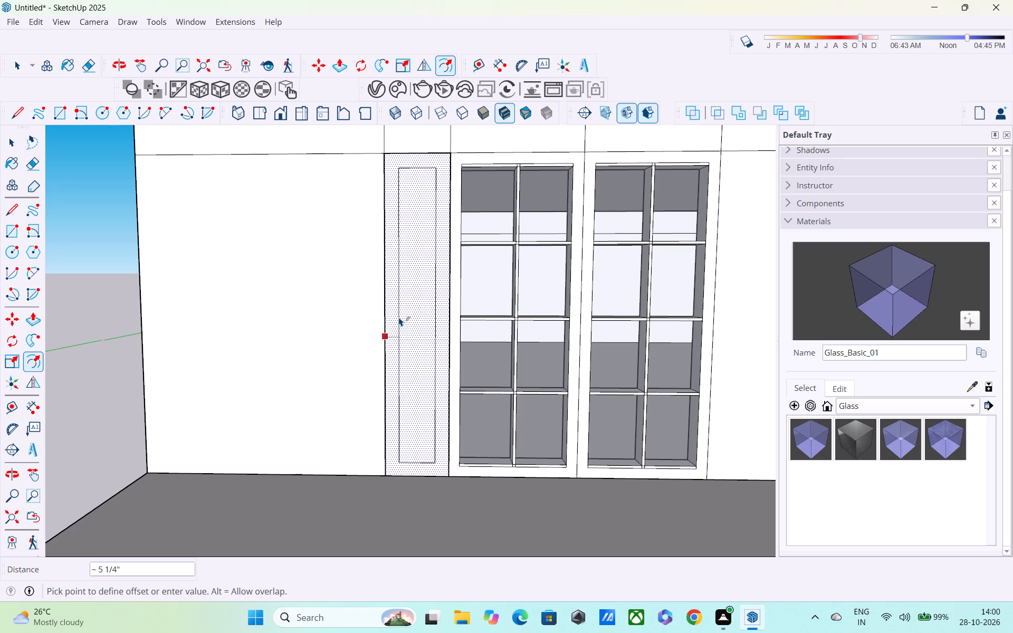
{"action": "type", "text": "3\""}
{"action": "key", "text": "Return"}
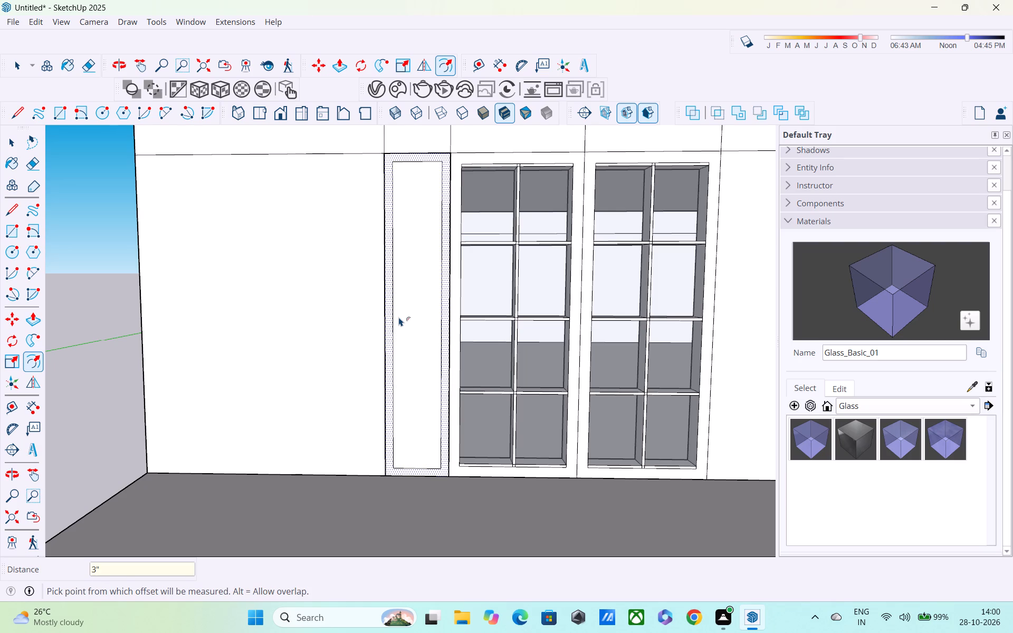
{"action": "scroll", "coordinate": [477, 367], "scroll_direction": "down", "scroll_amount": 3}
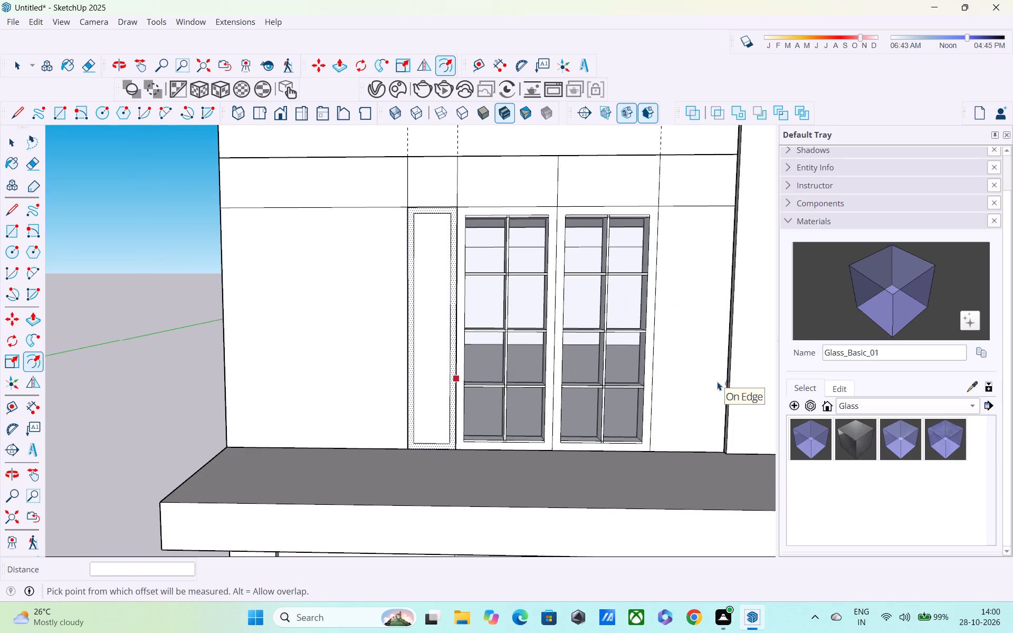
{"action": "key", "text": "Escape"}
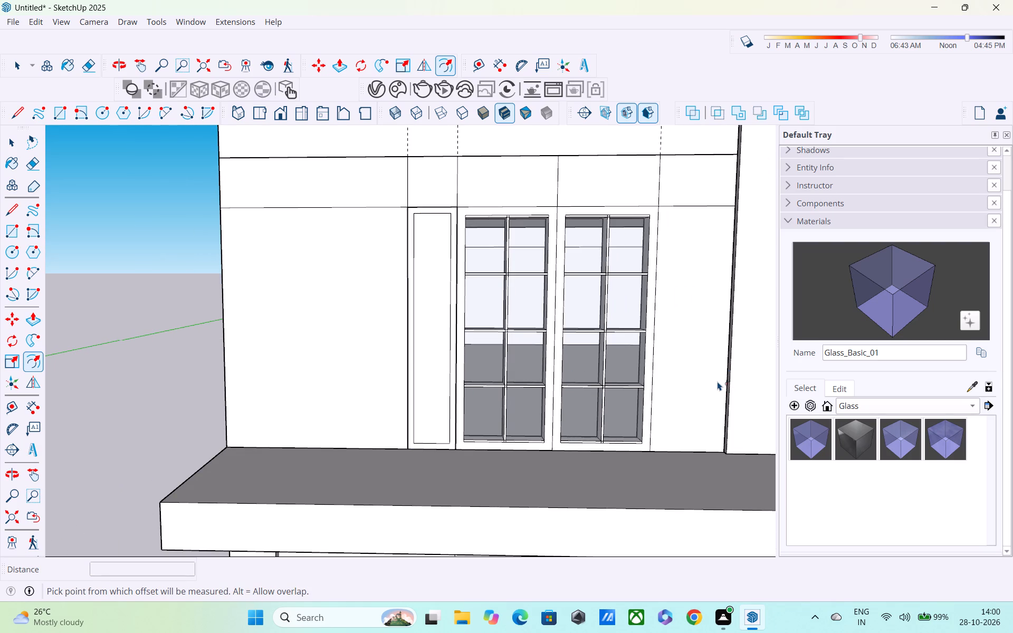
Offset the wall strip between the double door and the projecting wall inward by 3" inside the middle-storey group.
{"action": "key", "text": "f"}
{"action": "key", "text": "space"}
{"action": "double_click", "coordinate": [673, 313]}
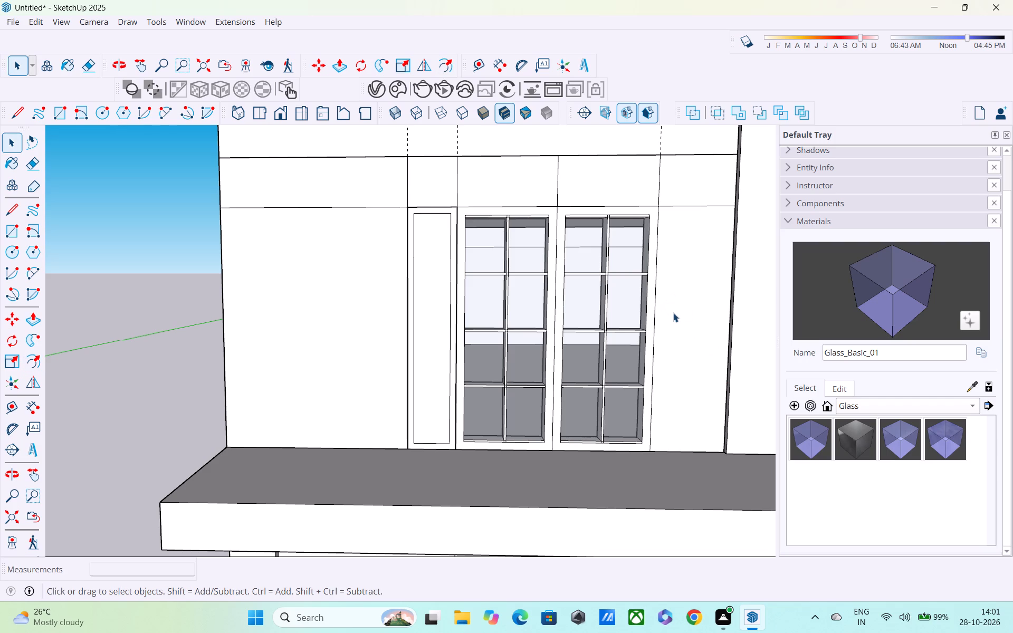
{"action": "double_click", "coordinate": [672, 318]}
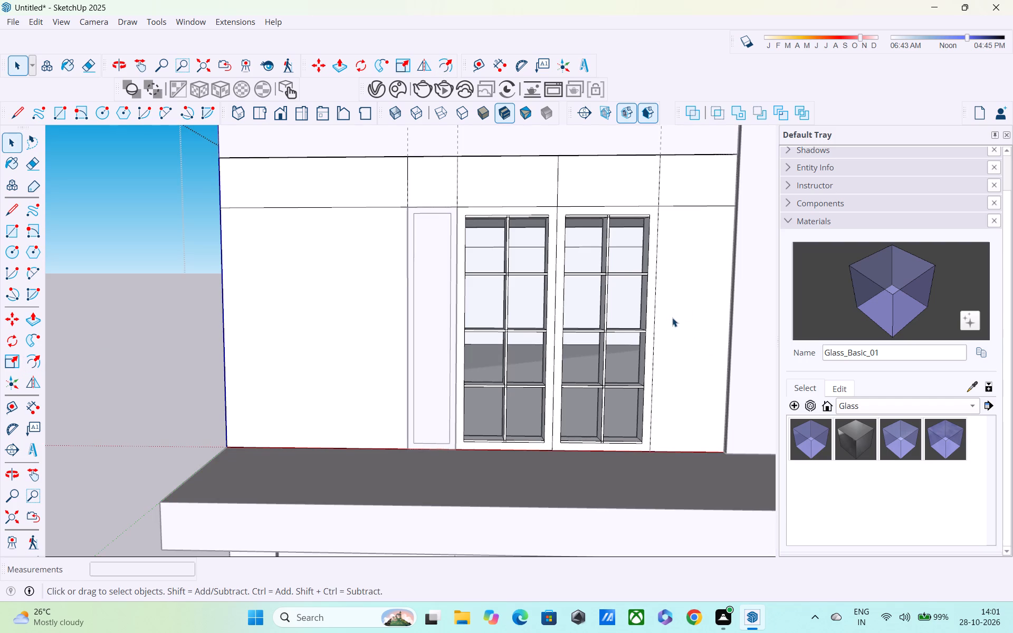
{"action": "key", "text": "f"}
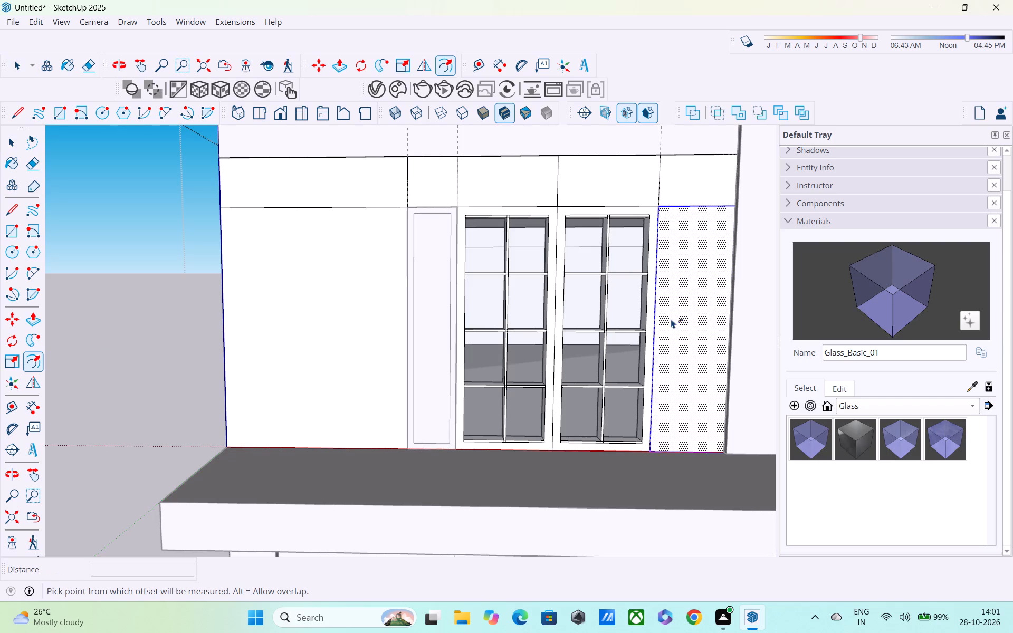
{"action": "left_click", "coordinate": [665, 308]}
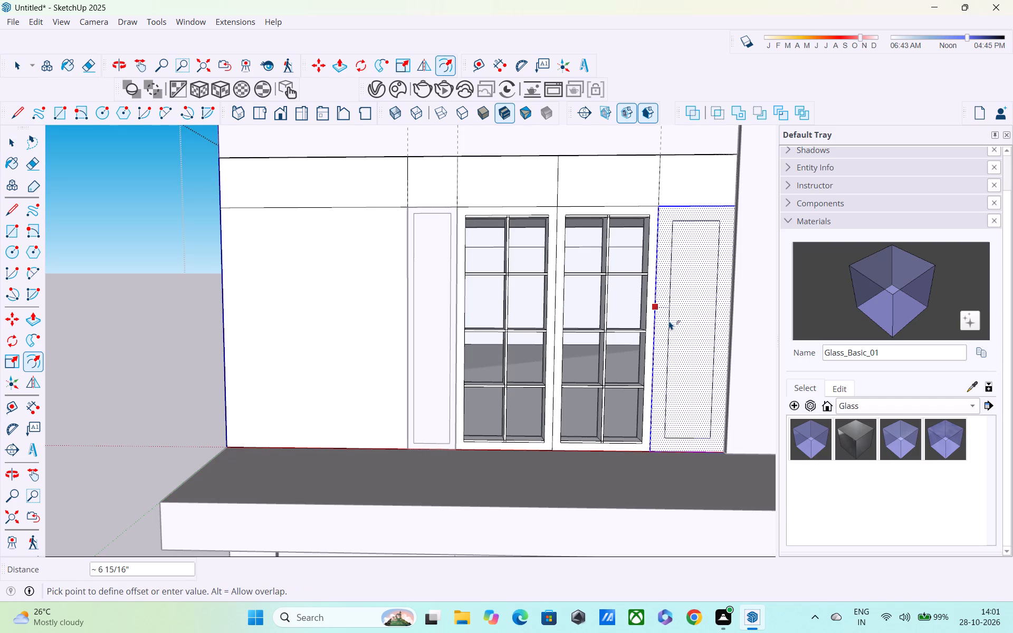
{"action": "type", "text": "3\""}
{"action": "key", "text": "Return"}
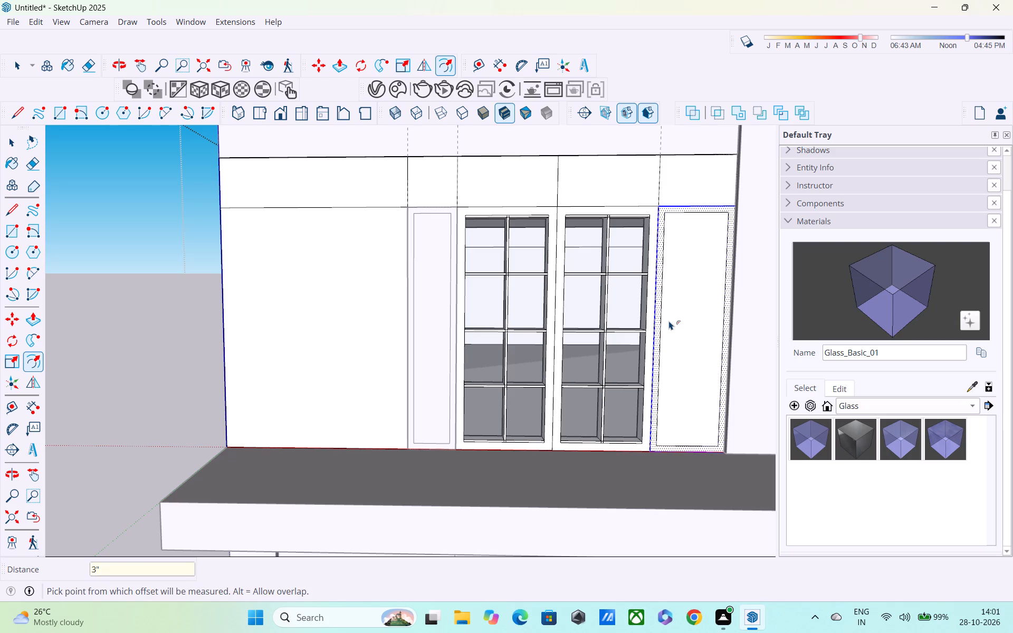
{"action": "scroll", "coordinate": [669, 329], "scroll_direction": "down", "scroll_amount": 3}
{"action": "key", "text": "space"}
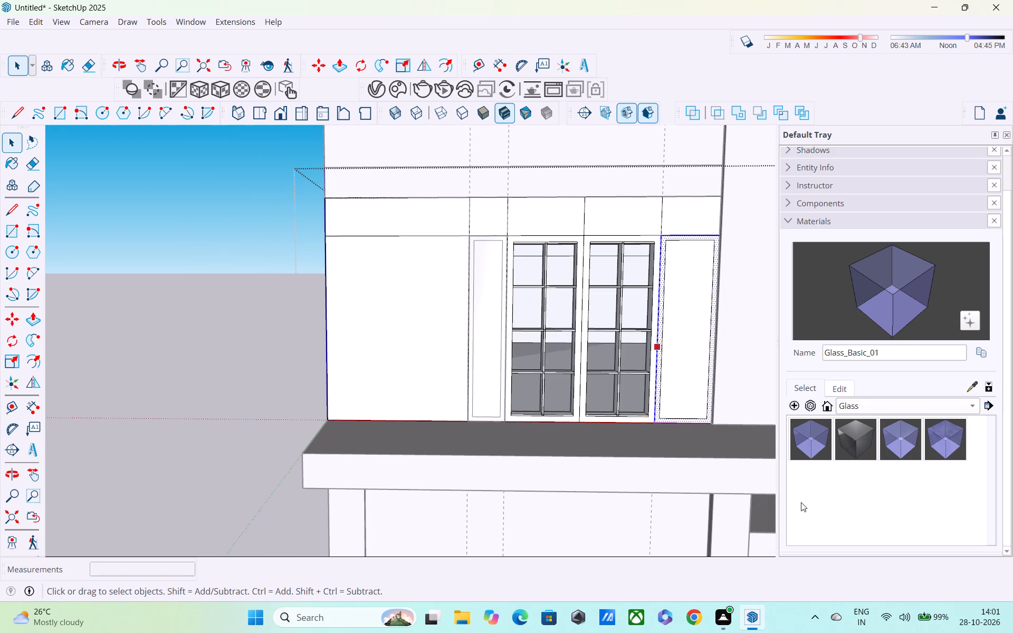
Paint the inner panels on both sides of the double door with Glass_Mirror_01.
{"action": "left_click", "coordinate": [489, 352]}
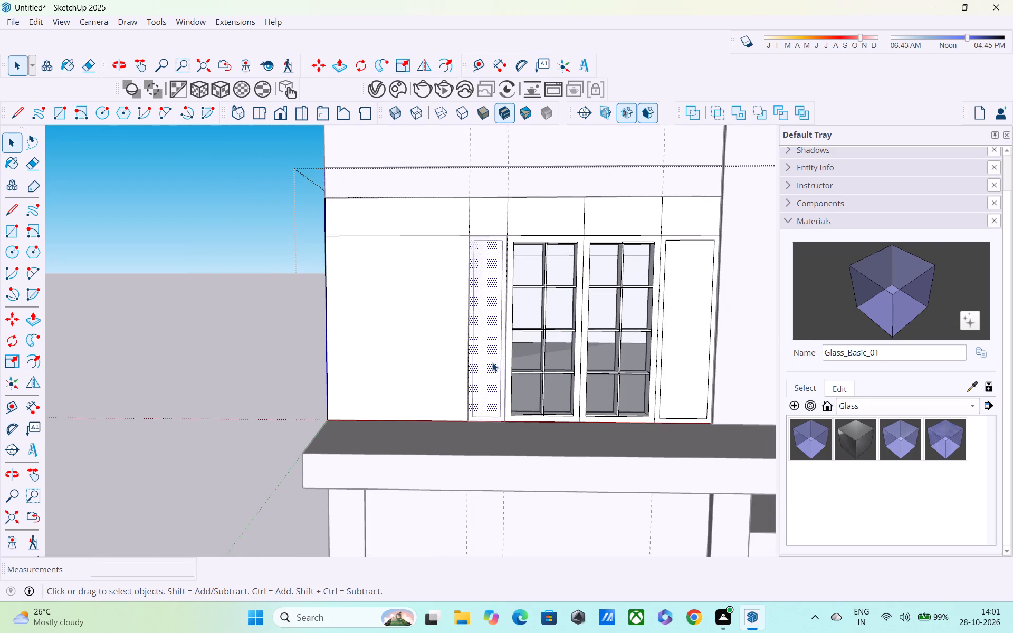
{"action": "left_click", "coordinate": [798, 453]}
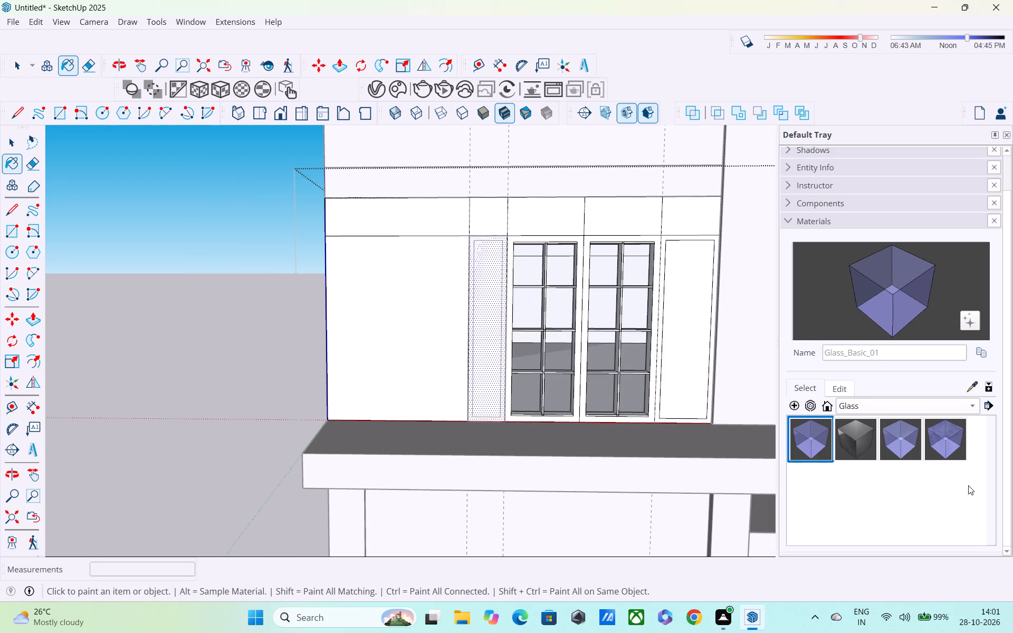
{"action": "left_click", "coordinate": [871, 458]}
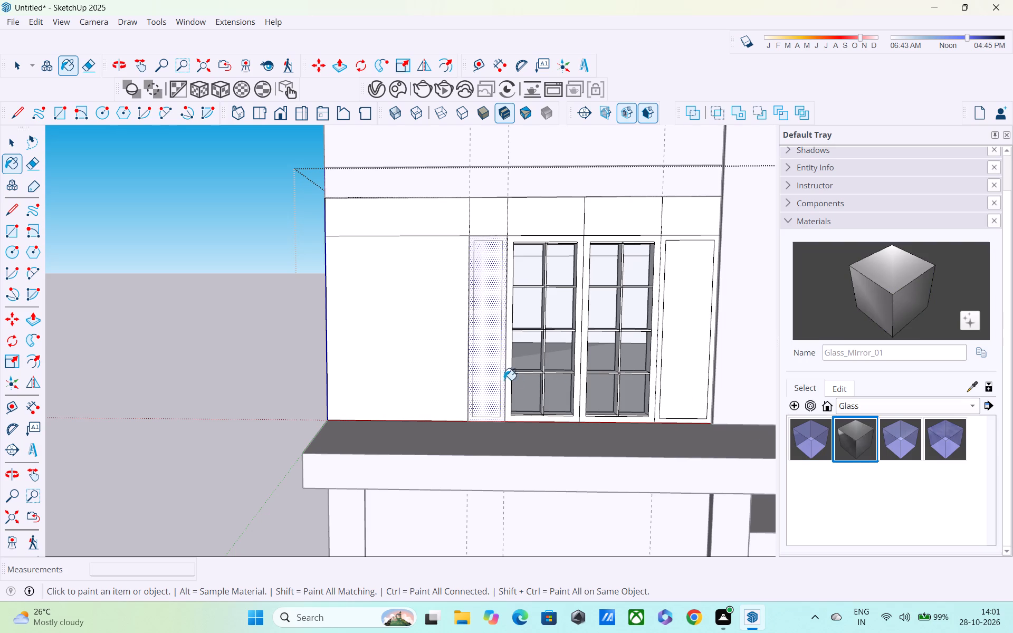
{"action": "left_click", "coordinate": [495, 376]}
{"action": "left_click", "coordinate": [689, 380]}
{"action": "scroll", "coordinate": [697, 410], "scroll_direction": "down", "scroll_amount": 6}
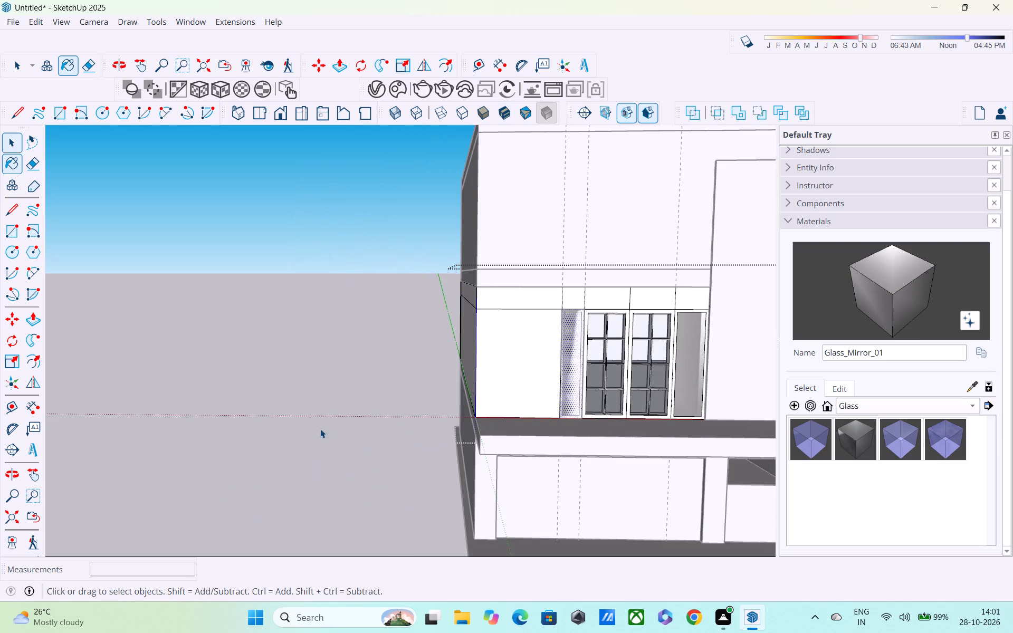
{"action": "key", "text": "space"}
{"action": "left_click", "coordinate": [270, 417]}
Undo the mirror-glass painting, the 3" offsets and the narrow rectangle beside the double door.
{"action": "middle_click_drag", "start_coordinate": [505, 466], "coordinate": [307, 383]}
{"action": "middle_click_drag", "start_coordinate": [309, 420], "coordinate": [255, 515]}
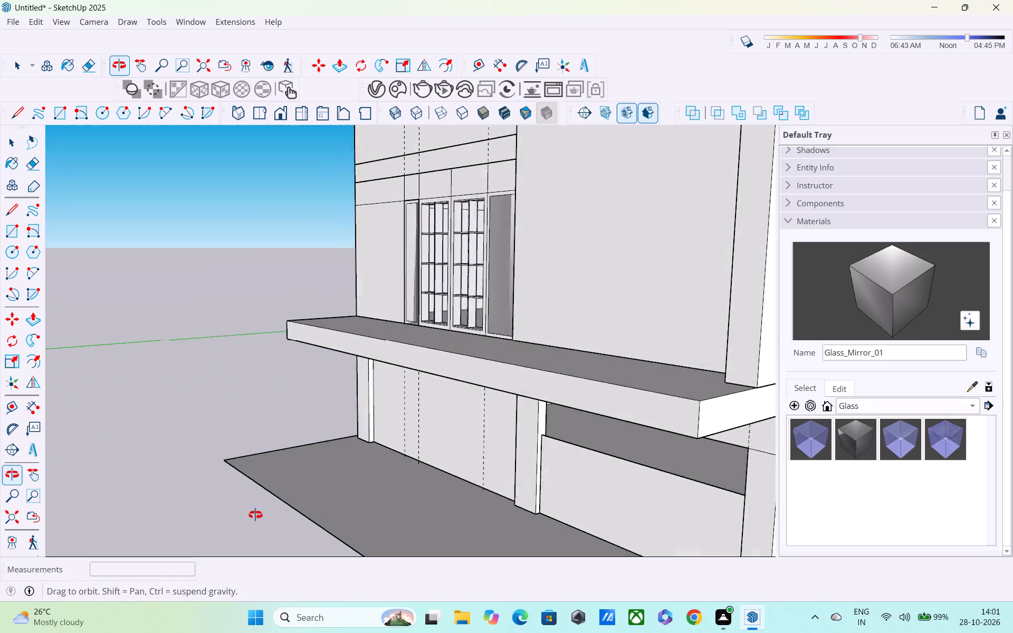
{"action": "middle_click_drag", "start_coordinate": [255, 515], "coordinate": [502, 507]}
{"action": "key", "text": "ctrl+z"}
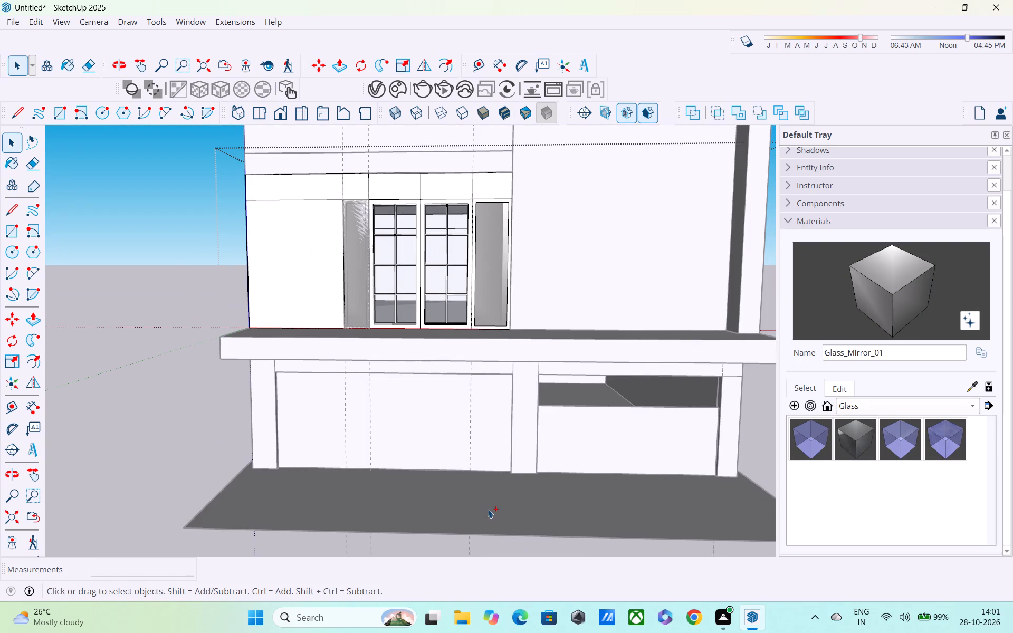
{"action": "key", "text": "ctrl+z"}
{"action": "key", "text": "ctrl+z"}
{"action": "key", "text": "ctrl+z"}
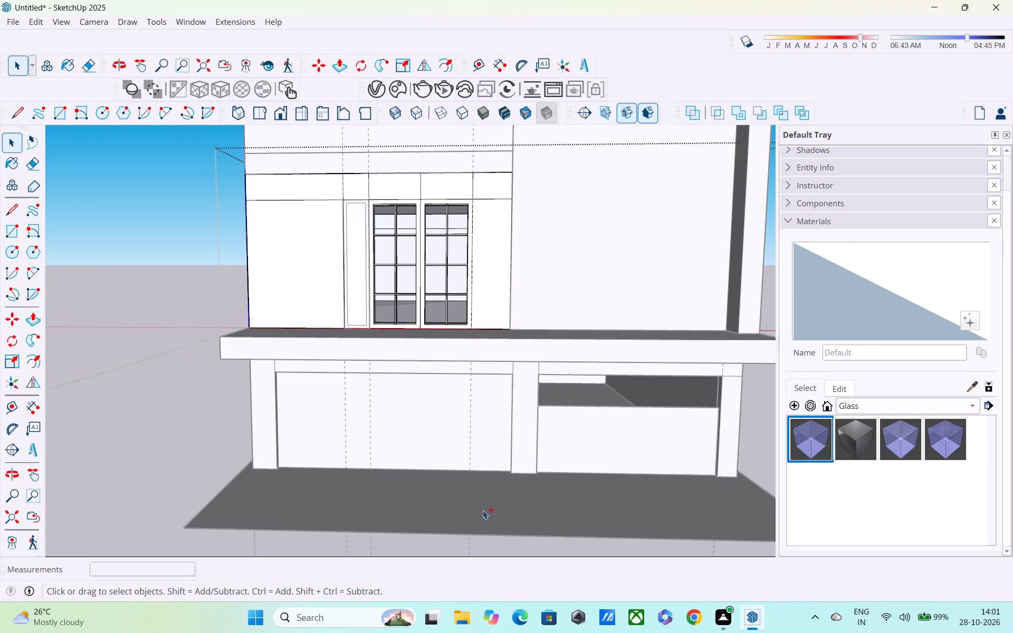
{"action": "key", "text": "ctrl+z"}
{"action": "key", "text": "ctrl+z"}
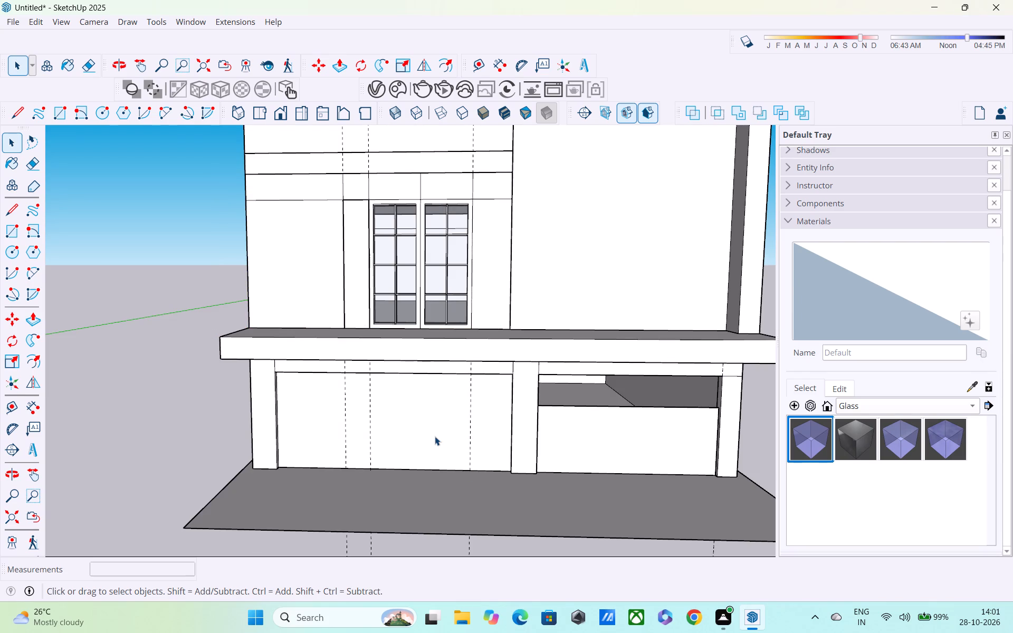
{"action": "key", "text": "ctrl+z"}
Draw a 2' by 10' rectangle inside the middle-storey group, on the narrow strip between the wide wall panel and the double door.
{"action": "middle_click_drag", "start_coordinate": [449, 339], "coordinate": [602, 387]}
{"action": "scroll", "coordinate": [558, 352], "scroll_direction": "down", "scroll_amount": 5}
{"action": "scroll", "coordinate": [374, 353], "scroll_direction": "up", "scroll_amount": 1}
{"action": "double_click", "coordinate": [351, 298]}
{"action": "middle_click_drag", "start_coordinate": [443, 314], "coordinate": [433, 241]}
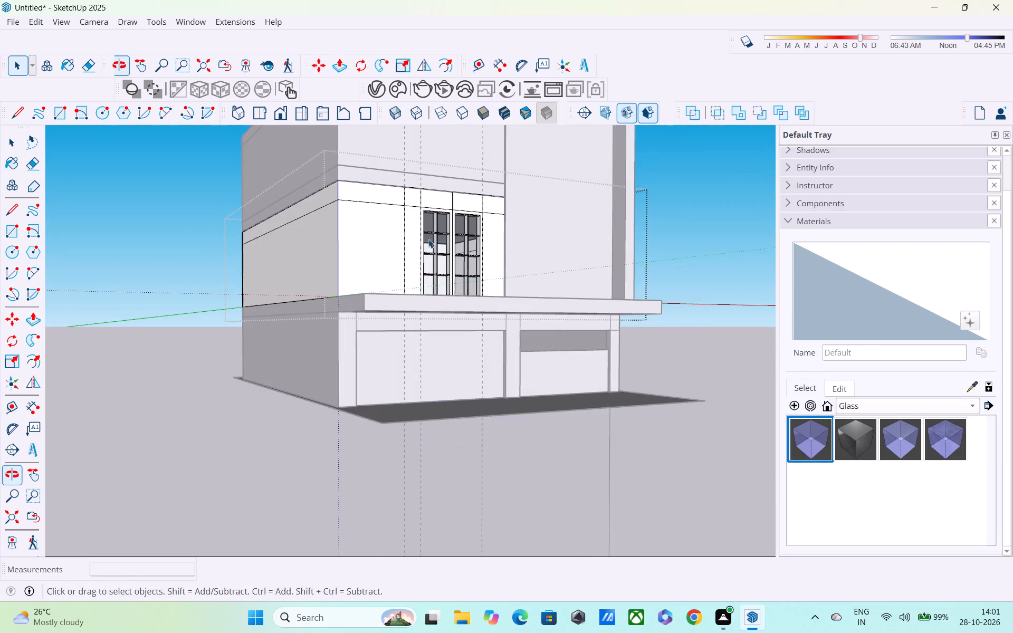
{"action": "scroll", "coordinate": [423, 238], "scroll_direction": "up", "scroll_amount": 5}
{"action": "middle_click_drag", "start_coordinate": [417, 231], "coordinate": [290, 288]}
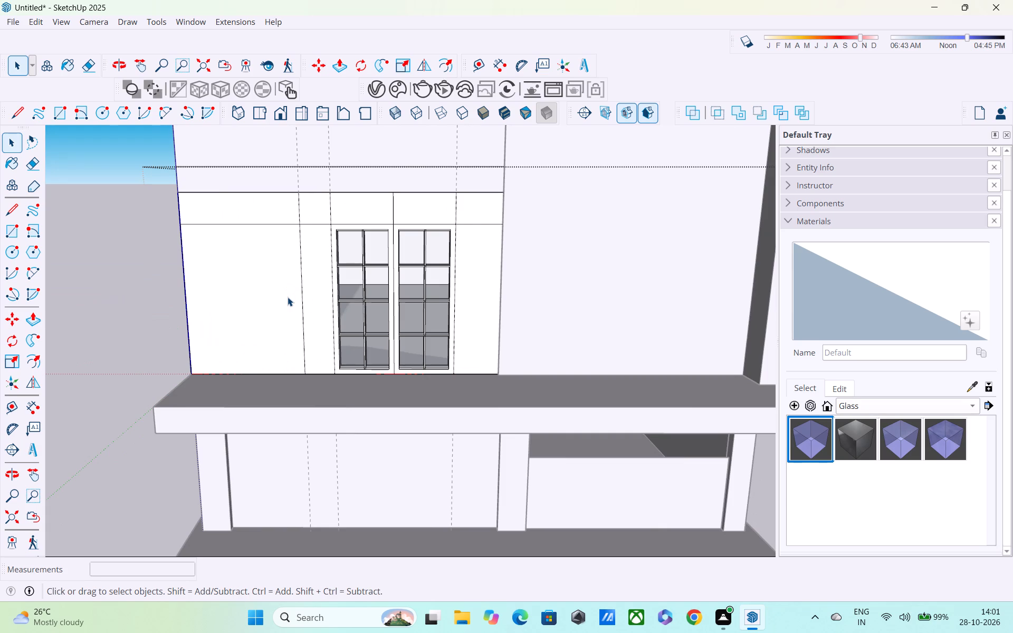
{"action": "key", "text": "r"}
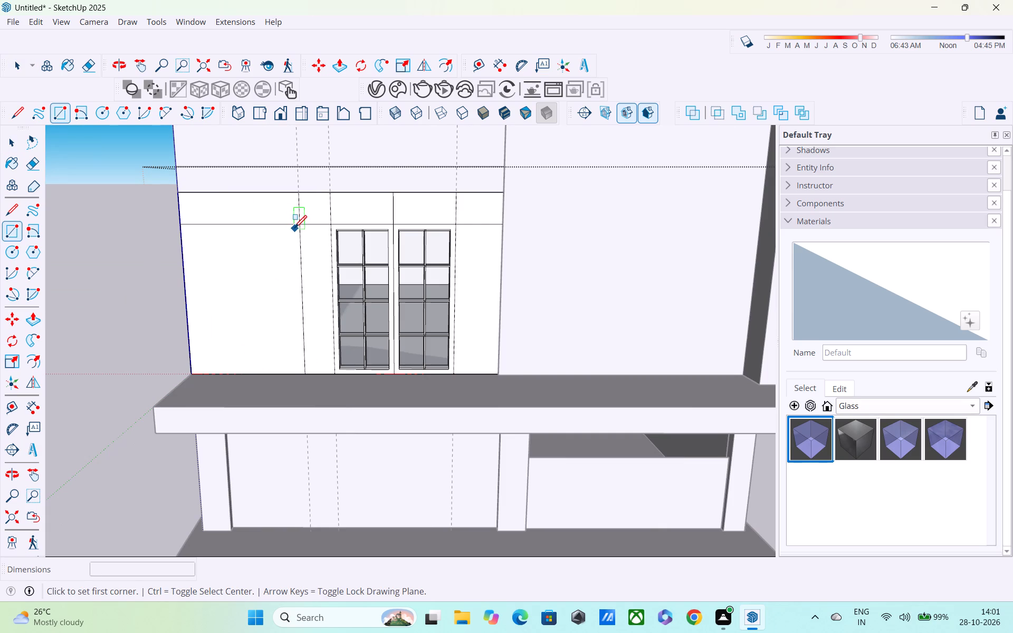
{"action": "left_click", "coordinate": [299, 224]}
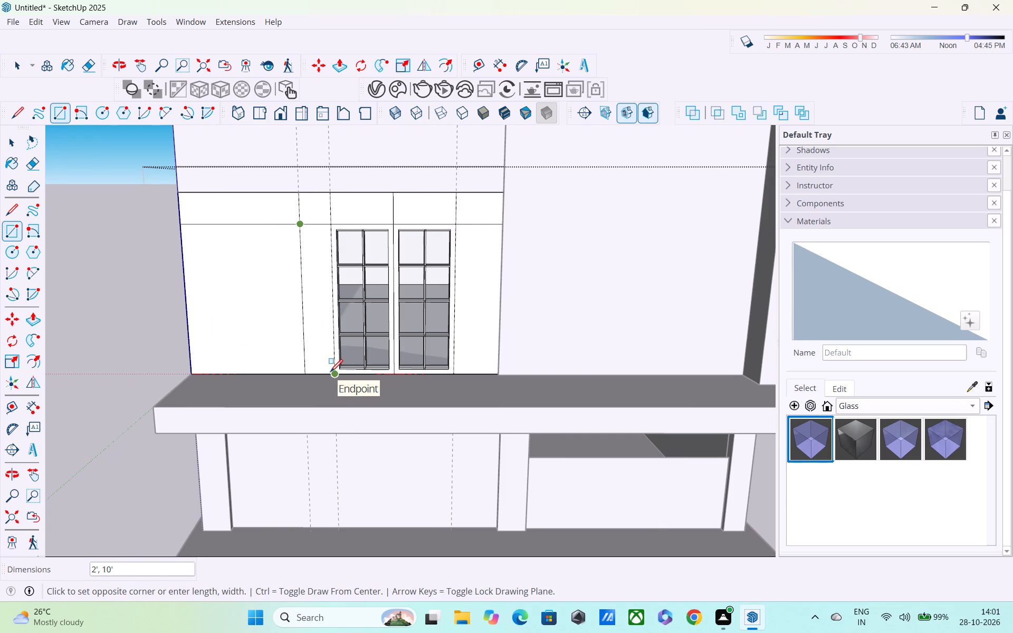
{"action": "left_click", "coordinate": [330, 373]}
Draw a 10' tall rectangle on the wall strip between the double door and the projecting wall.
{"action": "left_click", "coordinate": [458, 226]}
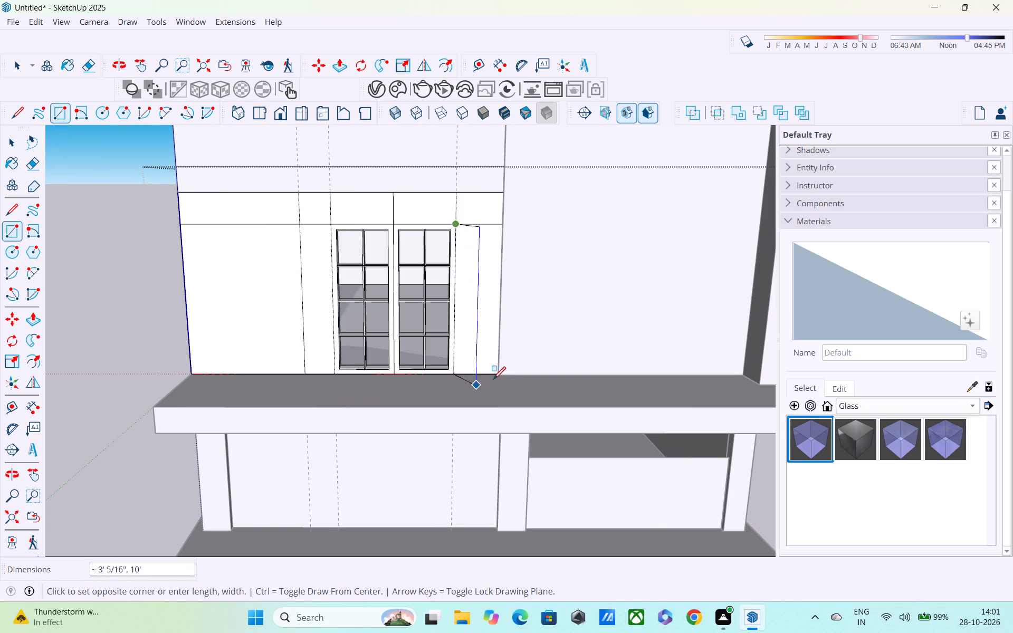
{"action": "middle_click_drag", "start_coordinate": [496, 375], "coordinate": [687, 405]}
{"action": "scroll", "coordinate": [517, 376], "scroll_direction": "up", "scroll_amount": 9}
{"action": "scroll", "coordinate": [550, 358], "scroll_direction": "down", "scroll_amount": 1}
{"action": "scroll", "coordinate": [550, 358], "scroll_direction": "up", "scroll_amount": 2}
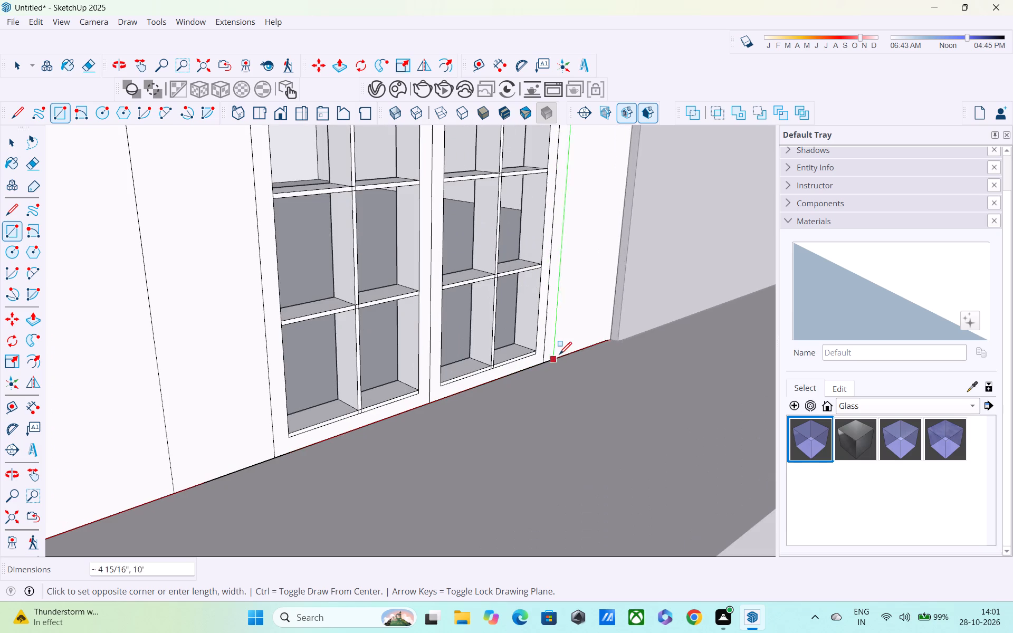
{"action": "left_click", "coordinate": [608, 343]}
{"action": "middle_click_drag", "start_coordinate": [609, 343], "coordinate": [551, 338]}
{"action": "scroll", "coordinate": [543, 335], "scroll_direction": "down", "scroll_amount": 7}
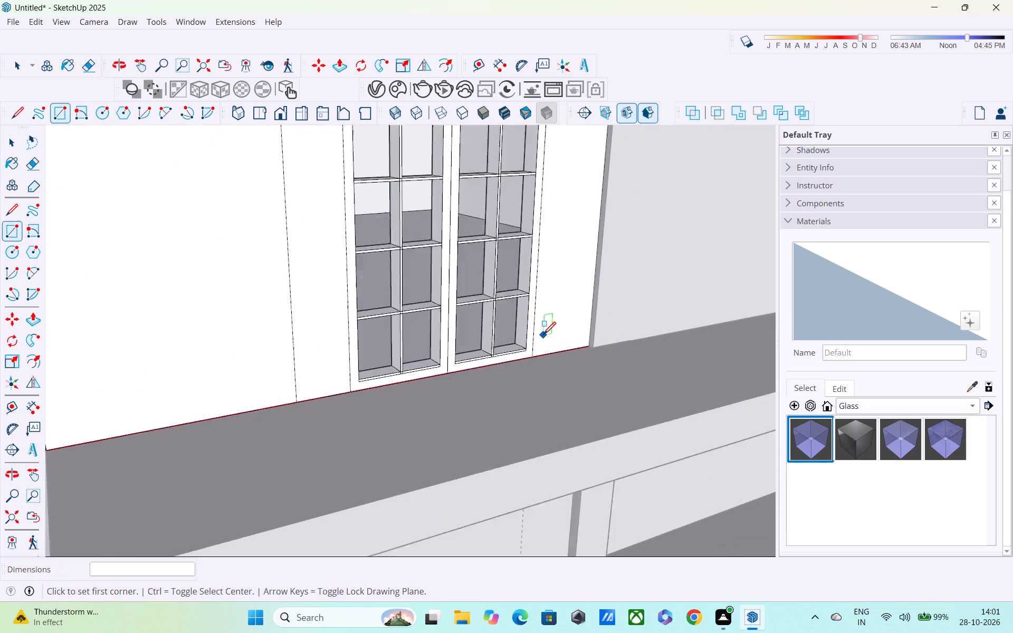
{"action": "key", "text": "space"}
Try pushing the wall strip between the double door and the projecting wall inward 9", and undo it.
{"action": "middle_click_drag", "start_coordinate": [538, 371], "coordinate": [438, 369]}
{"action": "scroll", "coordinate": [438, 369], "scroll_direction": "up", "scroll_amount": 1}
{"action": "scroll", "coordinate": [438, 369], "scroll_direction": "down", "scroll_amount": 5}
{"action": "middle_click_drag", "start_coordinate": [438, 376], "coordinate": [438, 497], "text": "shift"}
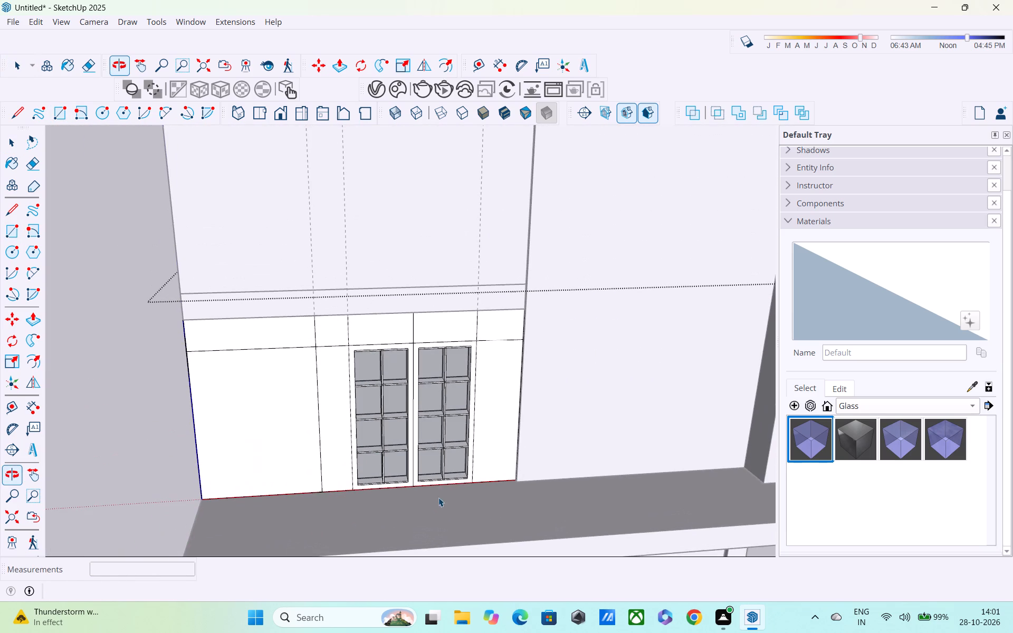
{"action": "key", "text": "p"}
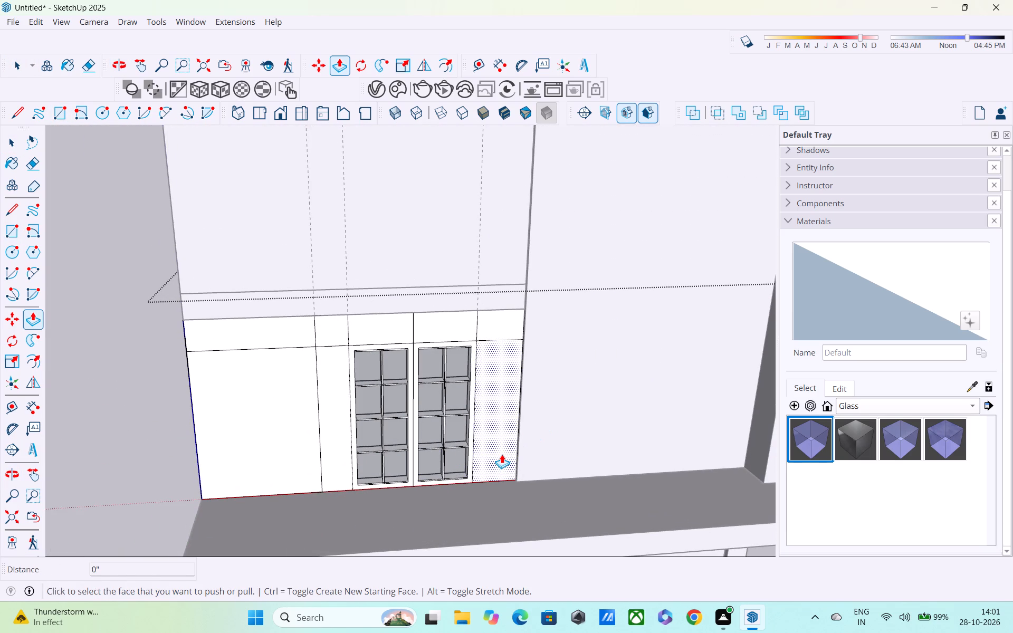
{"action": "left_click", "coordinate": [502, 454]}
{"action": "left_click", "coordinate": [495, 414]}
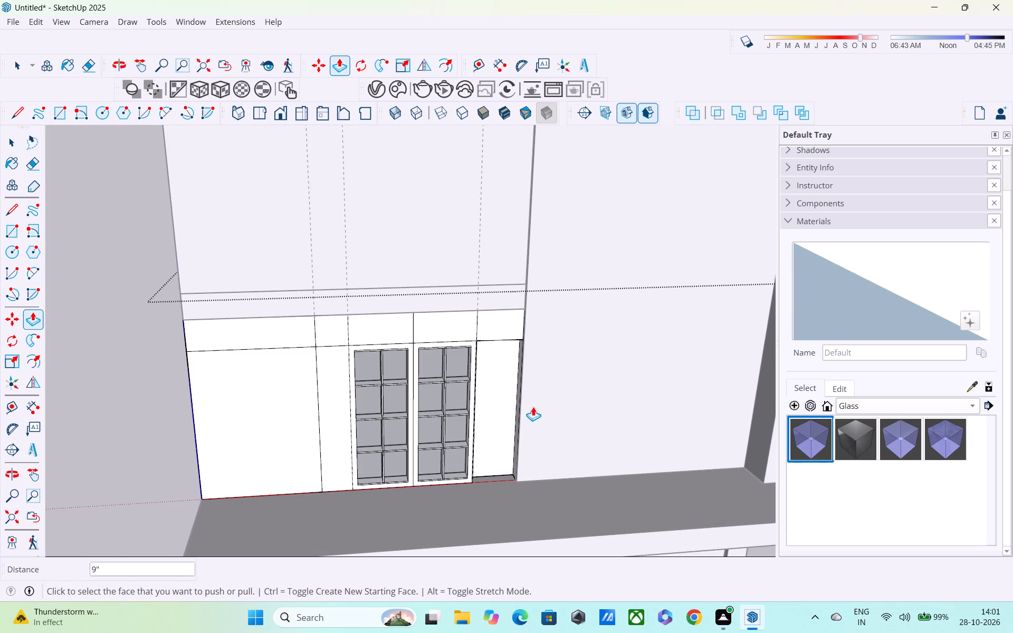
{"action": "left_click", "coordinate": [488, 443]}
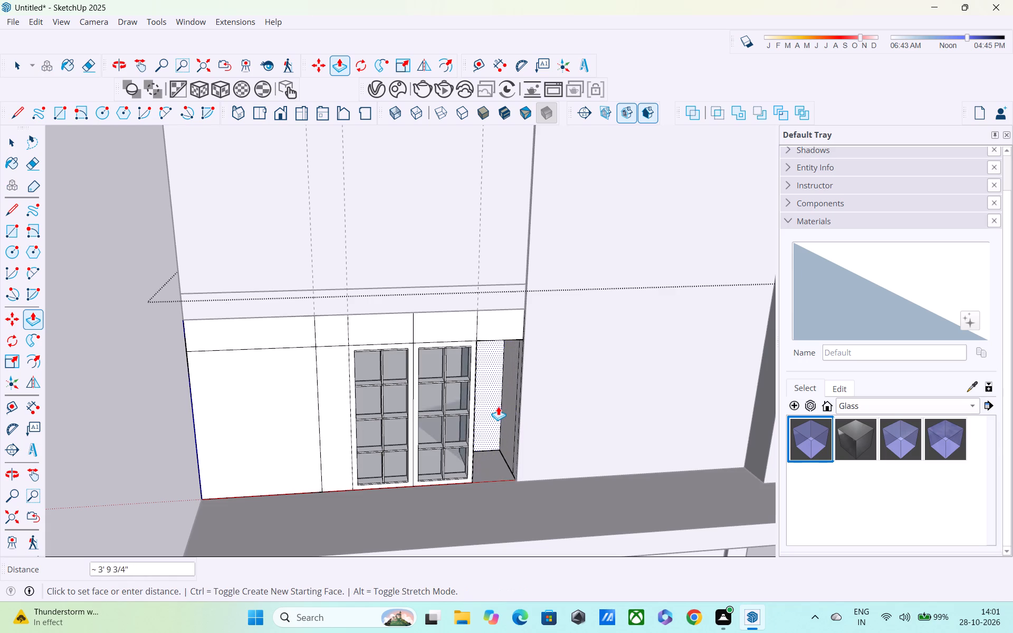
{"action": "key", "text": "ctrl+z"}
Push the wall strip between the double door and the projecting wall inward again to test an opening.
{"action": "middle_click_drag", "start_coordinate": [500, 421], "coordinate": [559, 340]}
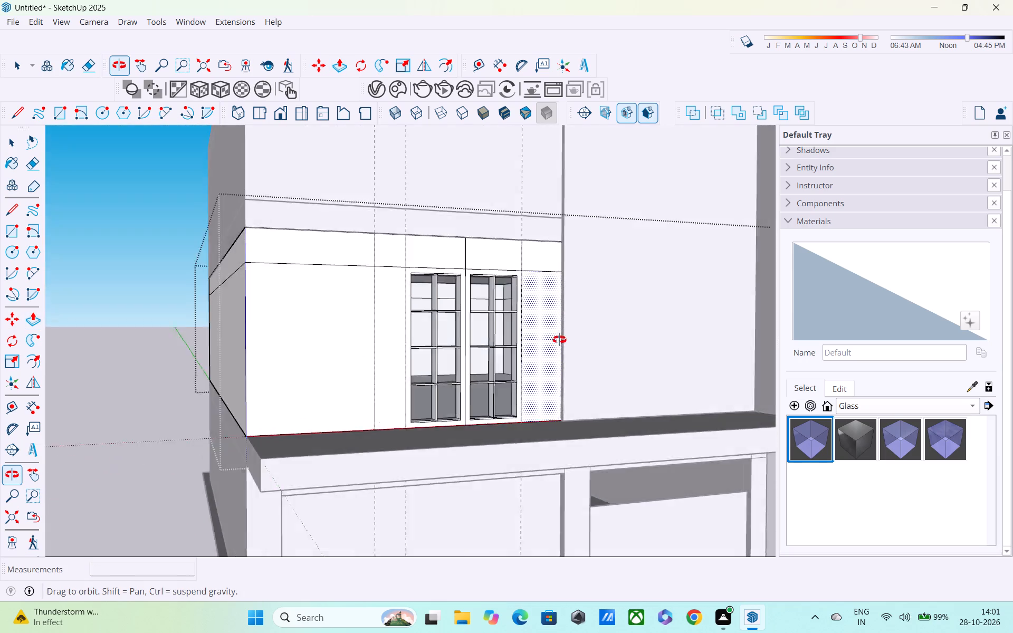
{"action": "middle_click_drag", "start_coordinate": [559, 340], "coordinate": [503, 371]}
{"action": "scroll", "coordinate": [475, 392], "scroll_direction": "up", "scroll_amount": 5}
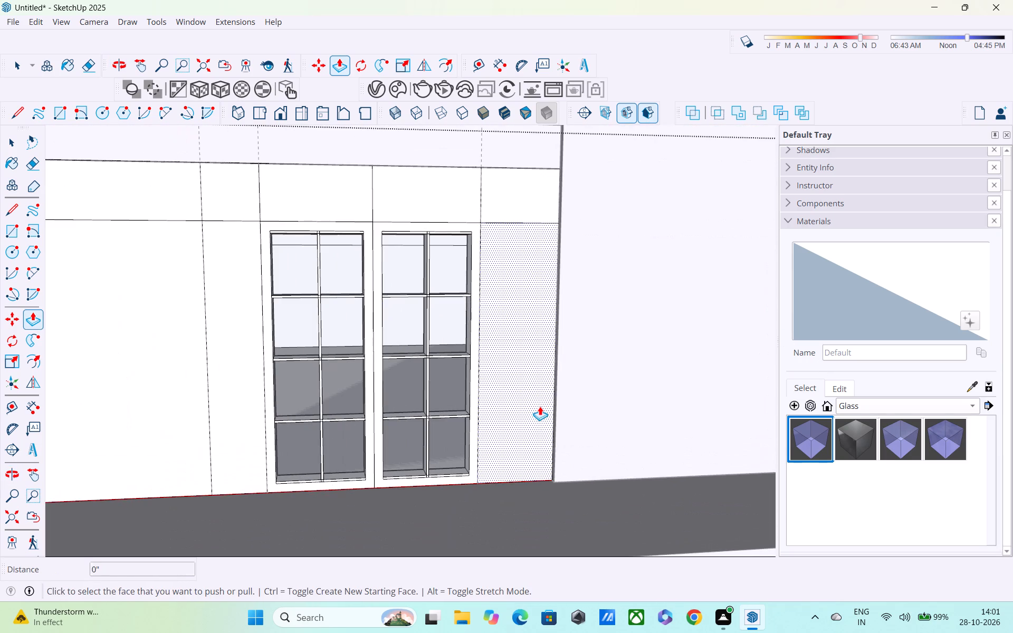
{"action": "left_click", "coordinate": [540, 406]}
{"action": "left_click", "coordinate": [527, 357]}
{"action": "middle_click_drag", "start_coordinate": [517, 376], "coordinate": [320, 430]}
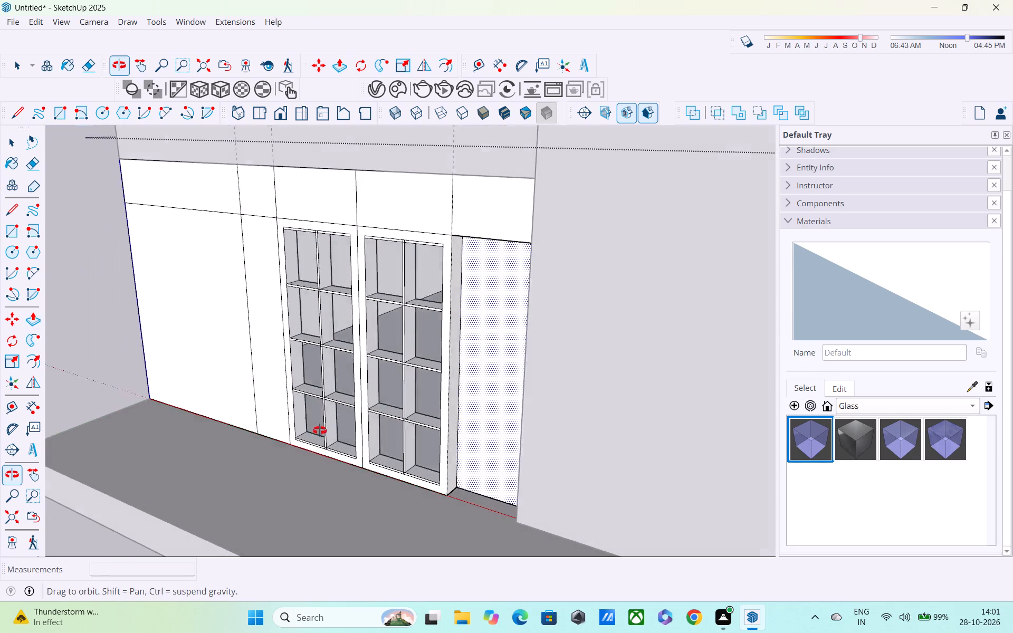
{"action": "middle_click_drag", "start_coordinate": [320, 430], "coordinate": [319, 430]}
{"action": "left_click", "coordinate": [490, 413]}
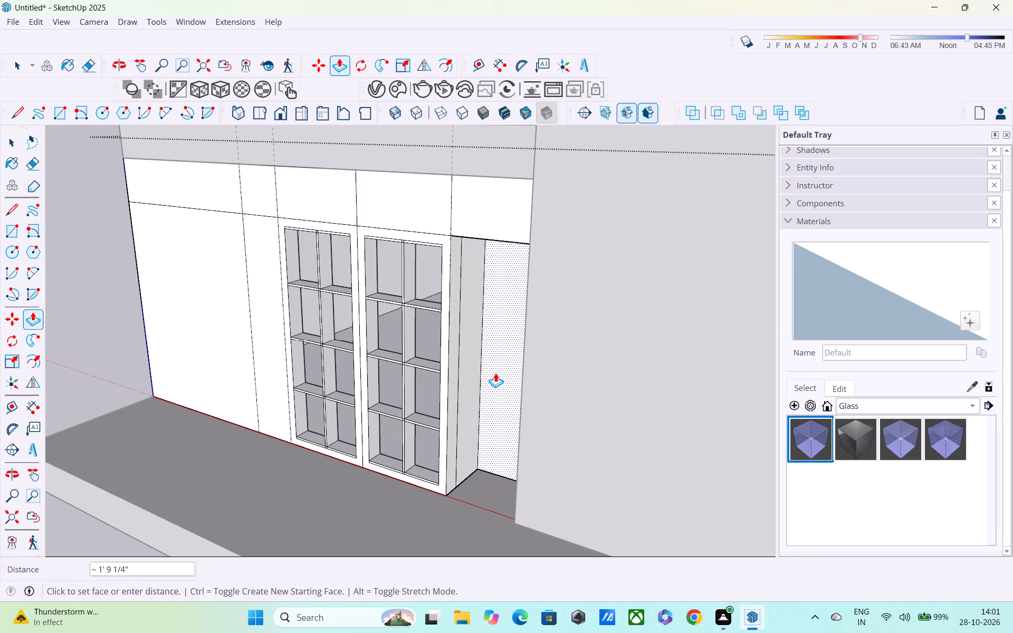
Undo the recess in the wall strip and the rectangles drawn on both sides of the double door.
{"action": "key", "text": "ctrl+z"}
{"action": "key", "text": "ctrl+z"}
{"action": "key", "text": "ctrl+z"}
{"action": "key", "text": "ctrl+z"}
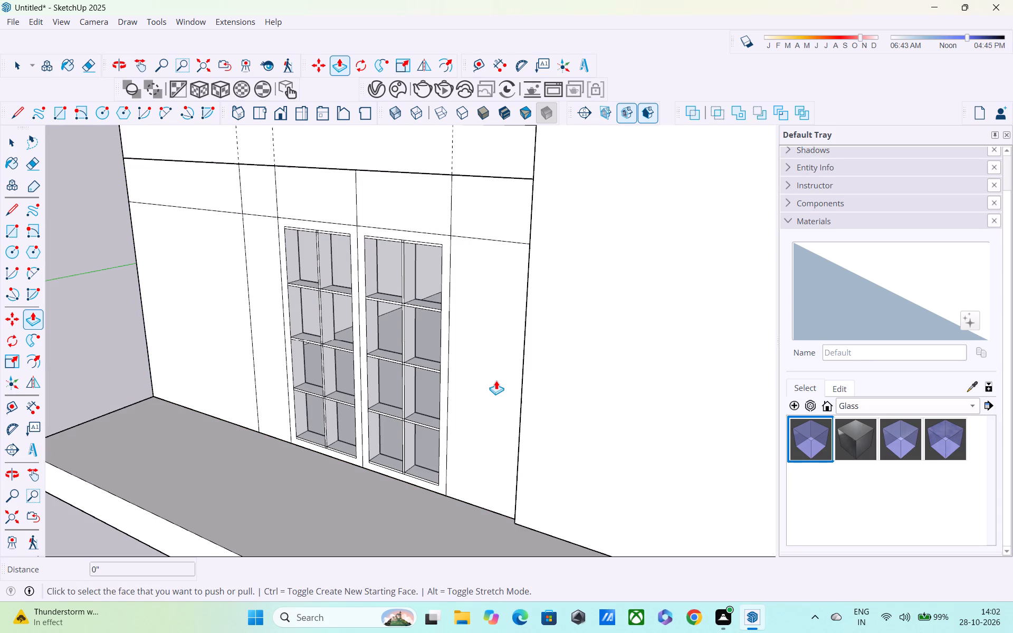
Undo the last two operations, including the storey stacked above the middle storey.
{"action": "key", "text": "ctrl+z"}
{"action": "key", "text": "ctrl+z"}
{"action": "key", "text": "z"}
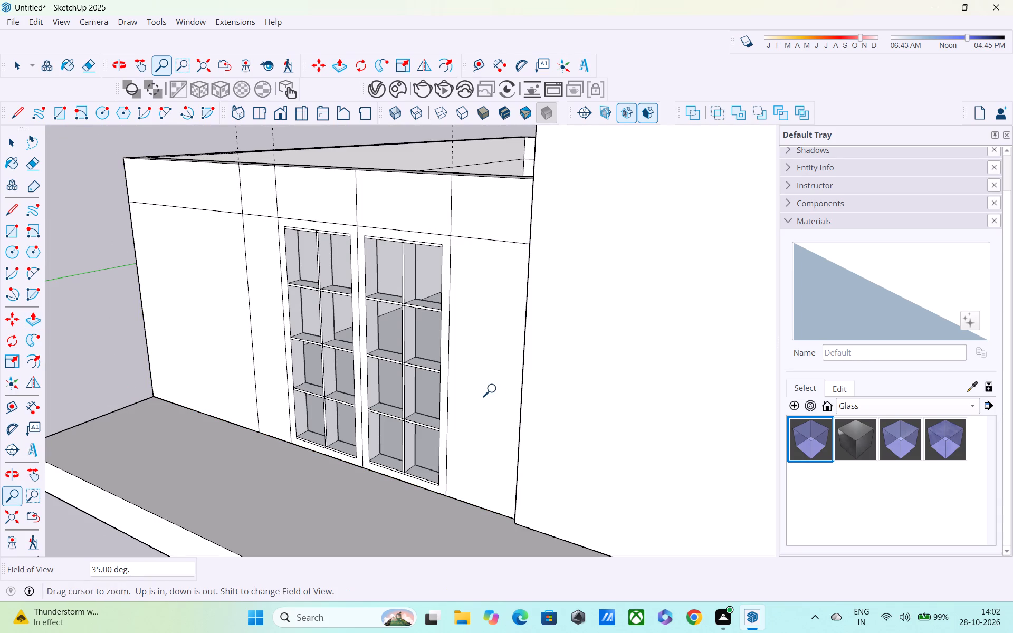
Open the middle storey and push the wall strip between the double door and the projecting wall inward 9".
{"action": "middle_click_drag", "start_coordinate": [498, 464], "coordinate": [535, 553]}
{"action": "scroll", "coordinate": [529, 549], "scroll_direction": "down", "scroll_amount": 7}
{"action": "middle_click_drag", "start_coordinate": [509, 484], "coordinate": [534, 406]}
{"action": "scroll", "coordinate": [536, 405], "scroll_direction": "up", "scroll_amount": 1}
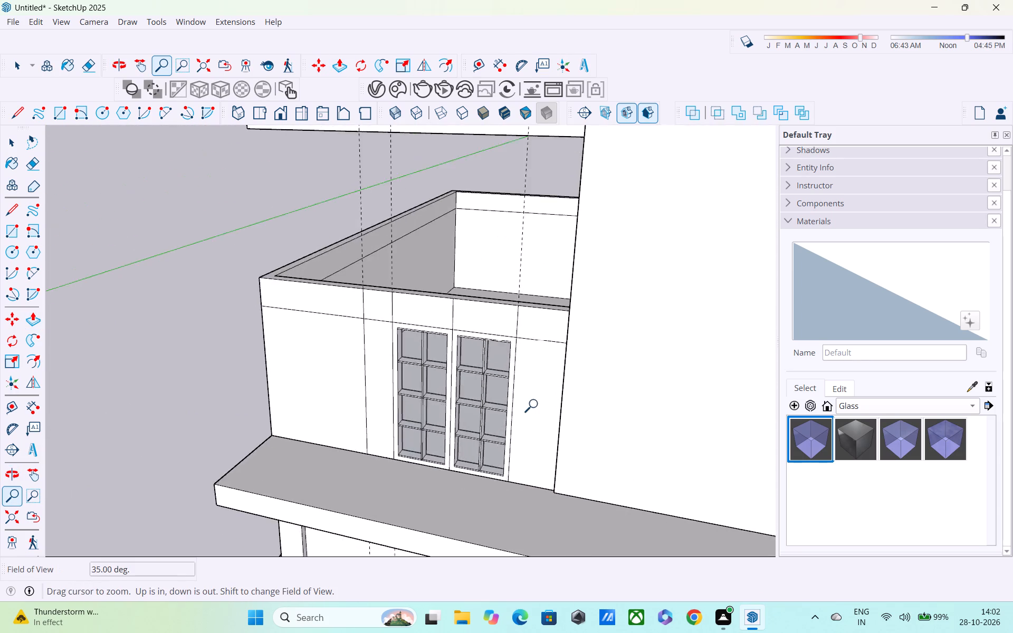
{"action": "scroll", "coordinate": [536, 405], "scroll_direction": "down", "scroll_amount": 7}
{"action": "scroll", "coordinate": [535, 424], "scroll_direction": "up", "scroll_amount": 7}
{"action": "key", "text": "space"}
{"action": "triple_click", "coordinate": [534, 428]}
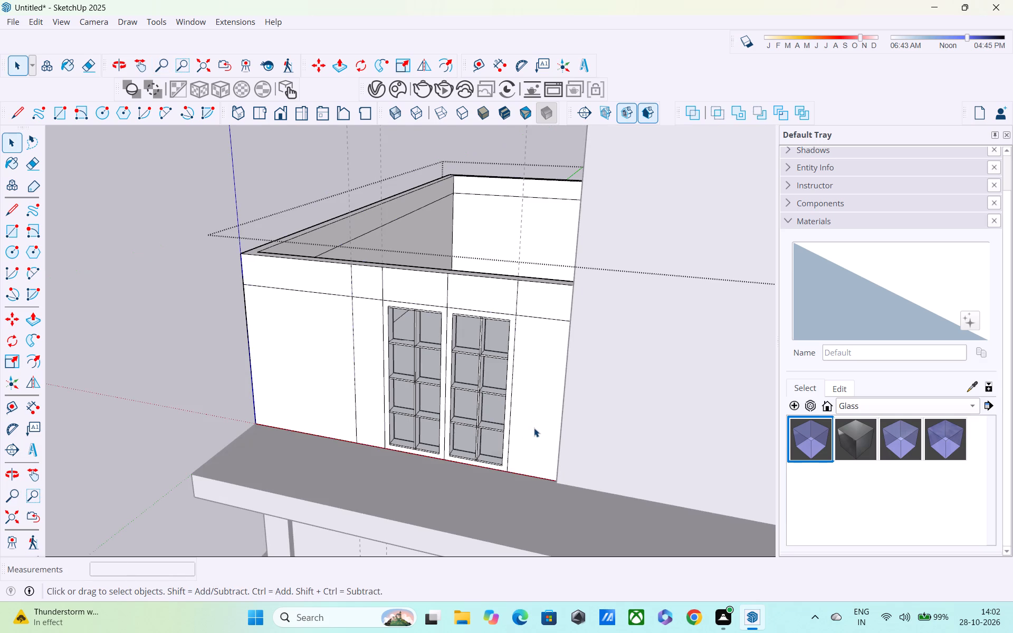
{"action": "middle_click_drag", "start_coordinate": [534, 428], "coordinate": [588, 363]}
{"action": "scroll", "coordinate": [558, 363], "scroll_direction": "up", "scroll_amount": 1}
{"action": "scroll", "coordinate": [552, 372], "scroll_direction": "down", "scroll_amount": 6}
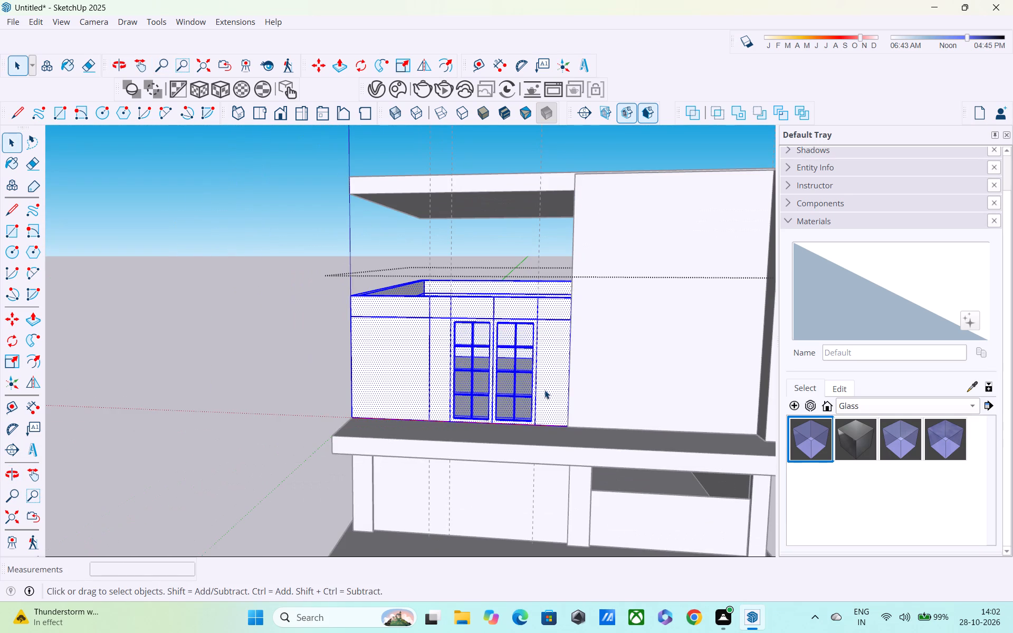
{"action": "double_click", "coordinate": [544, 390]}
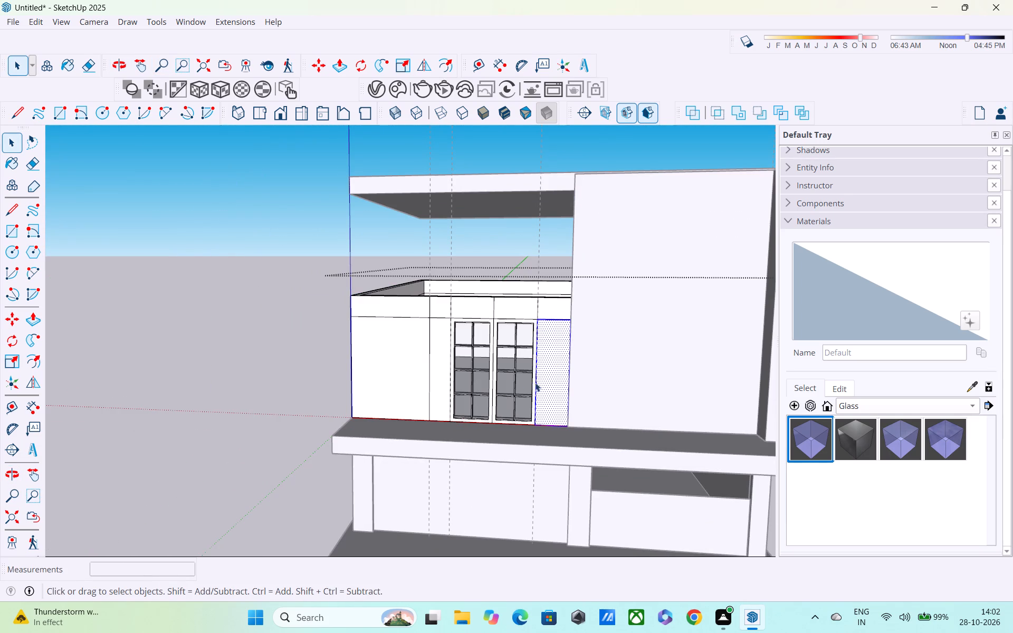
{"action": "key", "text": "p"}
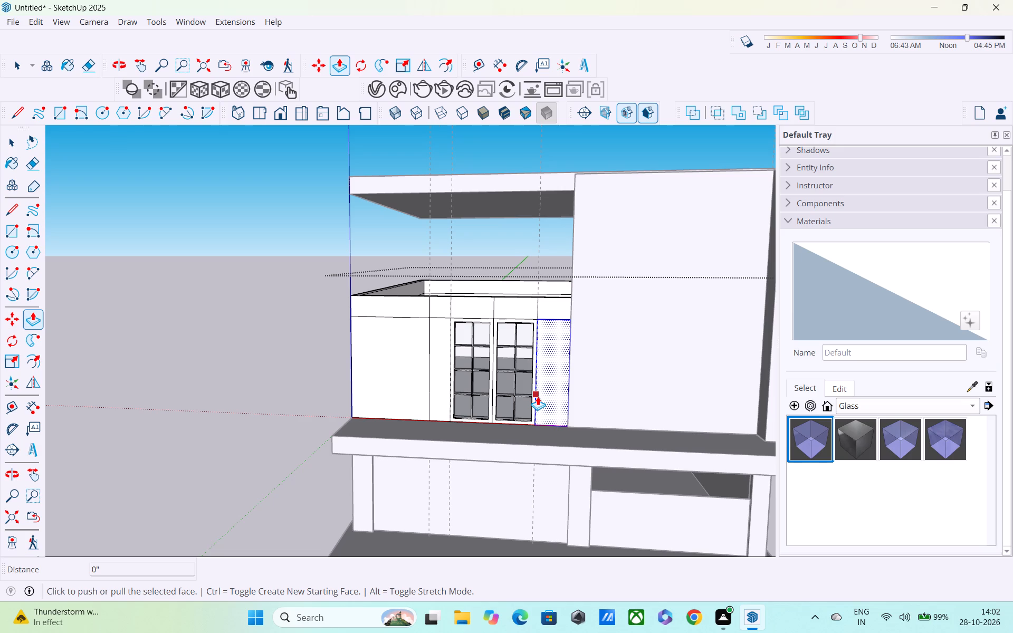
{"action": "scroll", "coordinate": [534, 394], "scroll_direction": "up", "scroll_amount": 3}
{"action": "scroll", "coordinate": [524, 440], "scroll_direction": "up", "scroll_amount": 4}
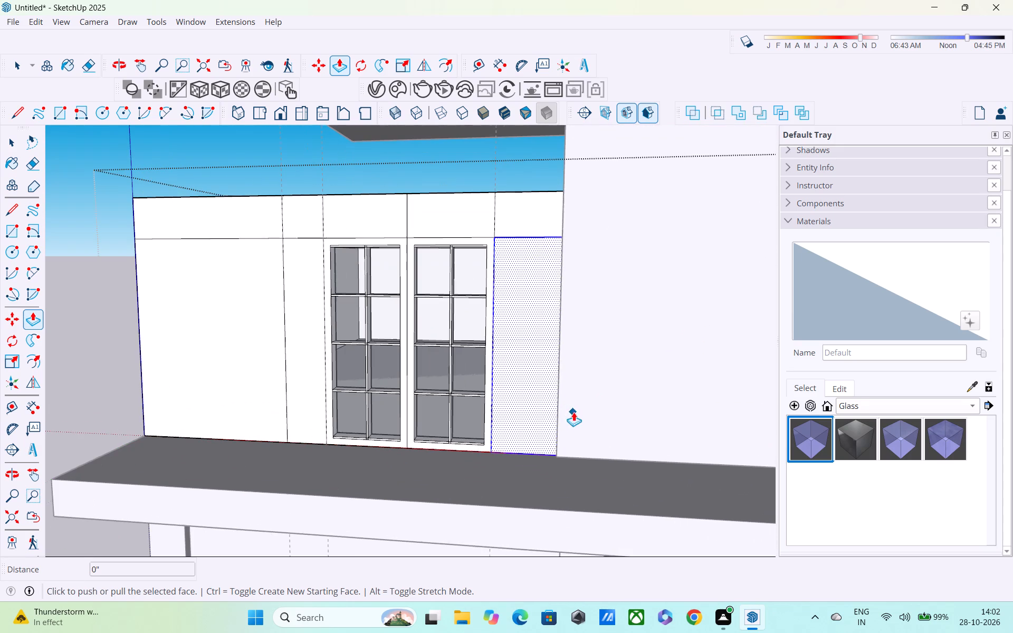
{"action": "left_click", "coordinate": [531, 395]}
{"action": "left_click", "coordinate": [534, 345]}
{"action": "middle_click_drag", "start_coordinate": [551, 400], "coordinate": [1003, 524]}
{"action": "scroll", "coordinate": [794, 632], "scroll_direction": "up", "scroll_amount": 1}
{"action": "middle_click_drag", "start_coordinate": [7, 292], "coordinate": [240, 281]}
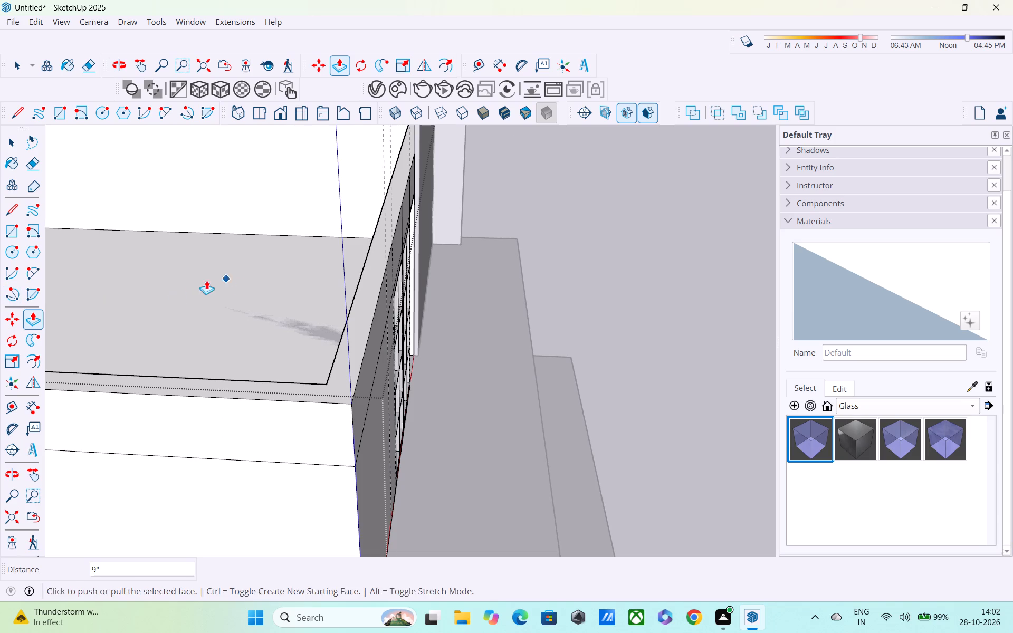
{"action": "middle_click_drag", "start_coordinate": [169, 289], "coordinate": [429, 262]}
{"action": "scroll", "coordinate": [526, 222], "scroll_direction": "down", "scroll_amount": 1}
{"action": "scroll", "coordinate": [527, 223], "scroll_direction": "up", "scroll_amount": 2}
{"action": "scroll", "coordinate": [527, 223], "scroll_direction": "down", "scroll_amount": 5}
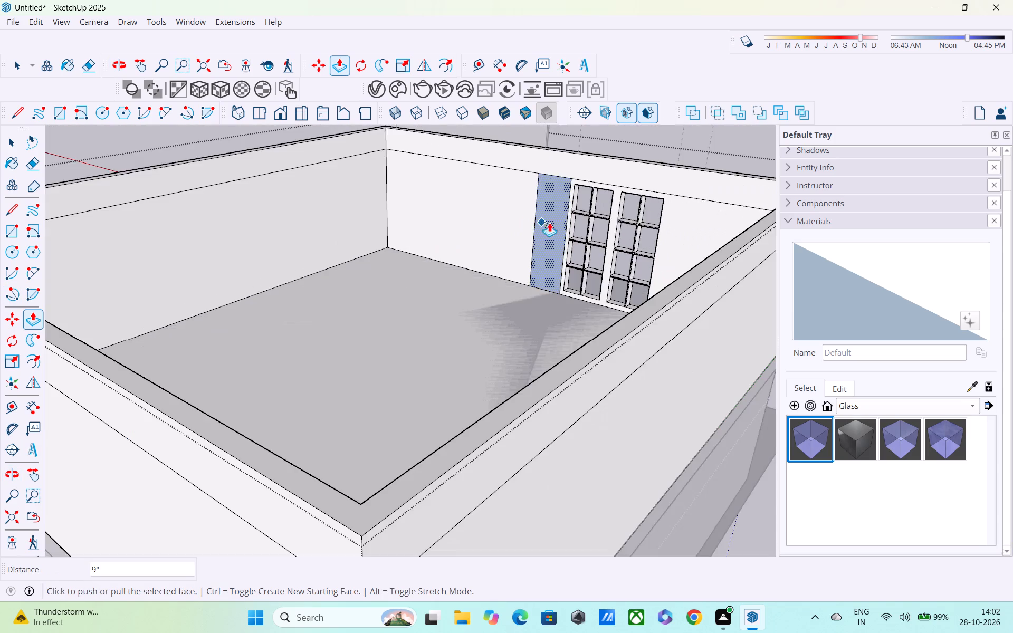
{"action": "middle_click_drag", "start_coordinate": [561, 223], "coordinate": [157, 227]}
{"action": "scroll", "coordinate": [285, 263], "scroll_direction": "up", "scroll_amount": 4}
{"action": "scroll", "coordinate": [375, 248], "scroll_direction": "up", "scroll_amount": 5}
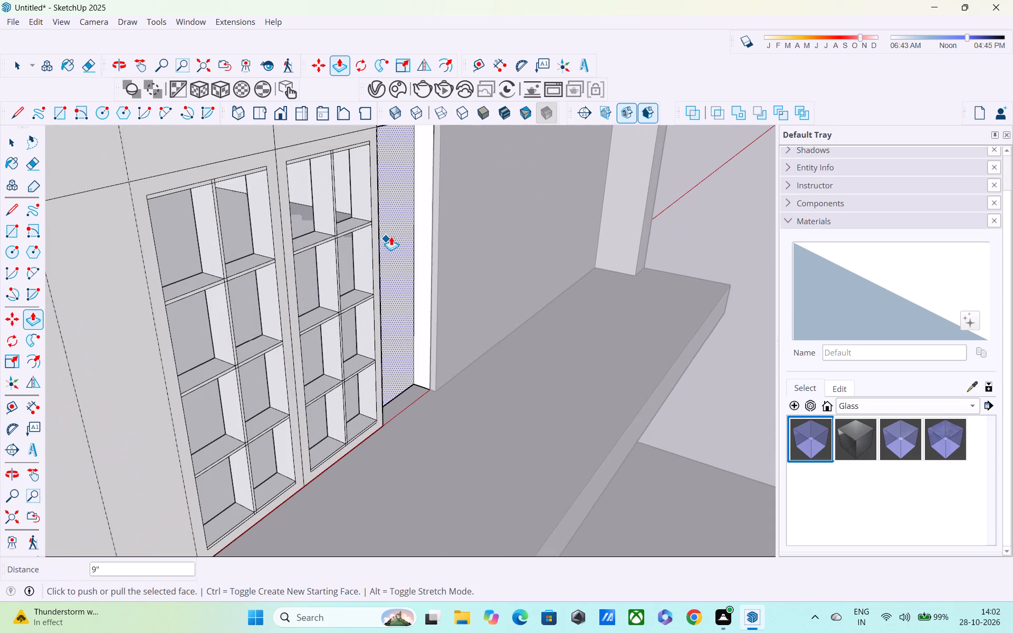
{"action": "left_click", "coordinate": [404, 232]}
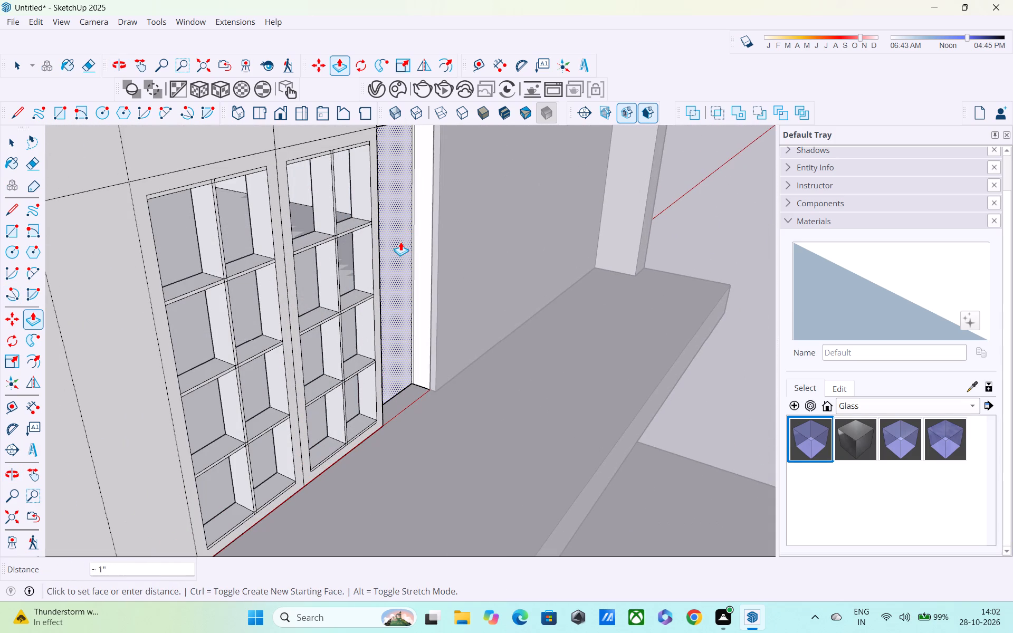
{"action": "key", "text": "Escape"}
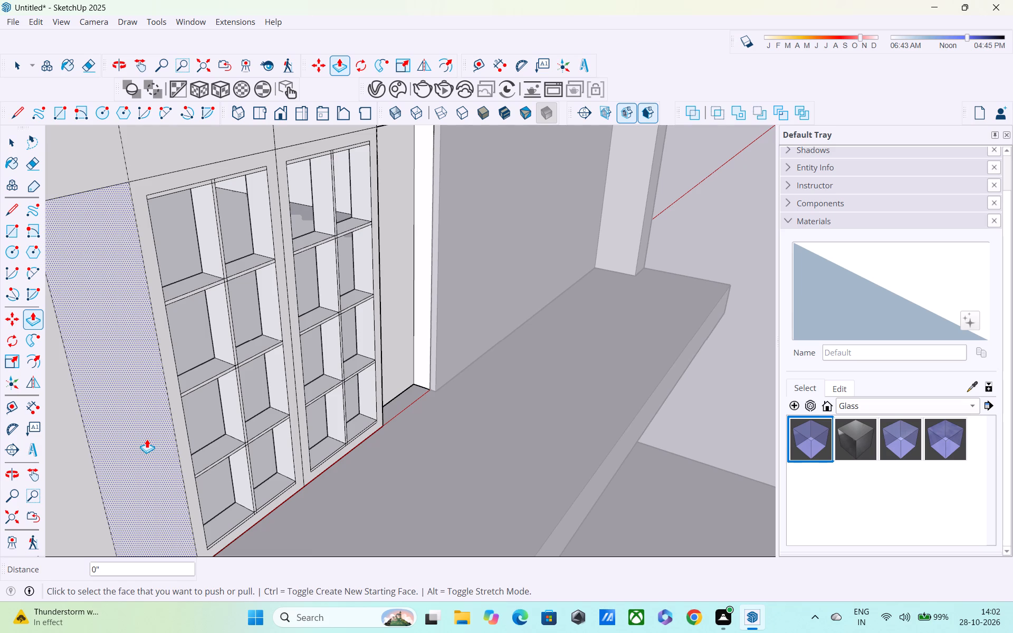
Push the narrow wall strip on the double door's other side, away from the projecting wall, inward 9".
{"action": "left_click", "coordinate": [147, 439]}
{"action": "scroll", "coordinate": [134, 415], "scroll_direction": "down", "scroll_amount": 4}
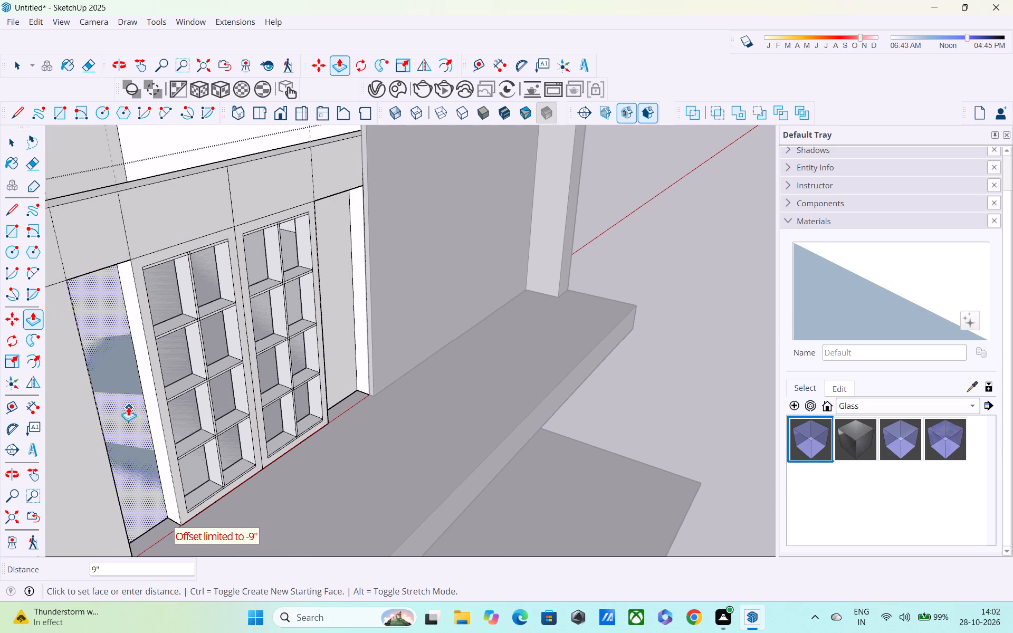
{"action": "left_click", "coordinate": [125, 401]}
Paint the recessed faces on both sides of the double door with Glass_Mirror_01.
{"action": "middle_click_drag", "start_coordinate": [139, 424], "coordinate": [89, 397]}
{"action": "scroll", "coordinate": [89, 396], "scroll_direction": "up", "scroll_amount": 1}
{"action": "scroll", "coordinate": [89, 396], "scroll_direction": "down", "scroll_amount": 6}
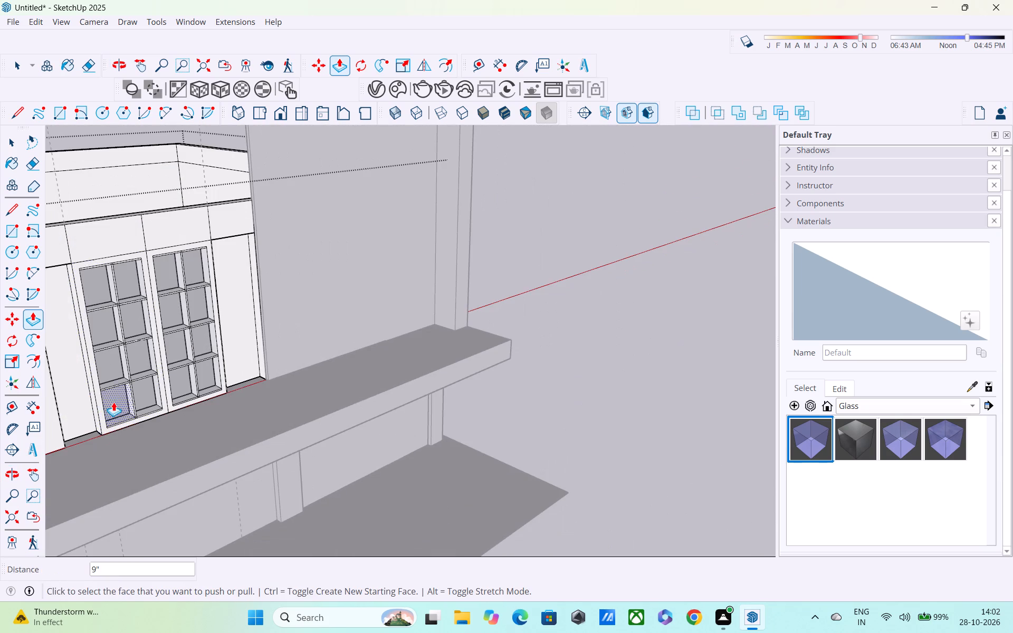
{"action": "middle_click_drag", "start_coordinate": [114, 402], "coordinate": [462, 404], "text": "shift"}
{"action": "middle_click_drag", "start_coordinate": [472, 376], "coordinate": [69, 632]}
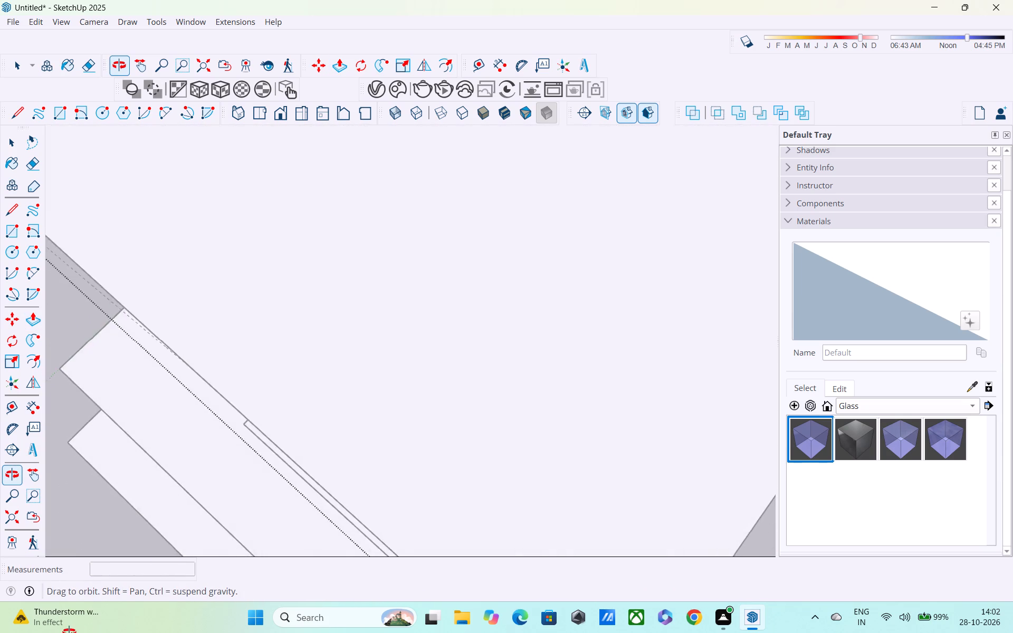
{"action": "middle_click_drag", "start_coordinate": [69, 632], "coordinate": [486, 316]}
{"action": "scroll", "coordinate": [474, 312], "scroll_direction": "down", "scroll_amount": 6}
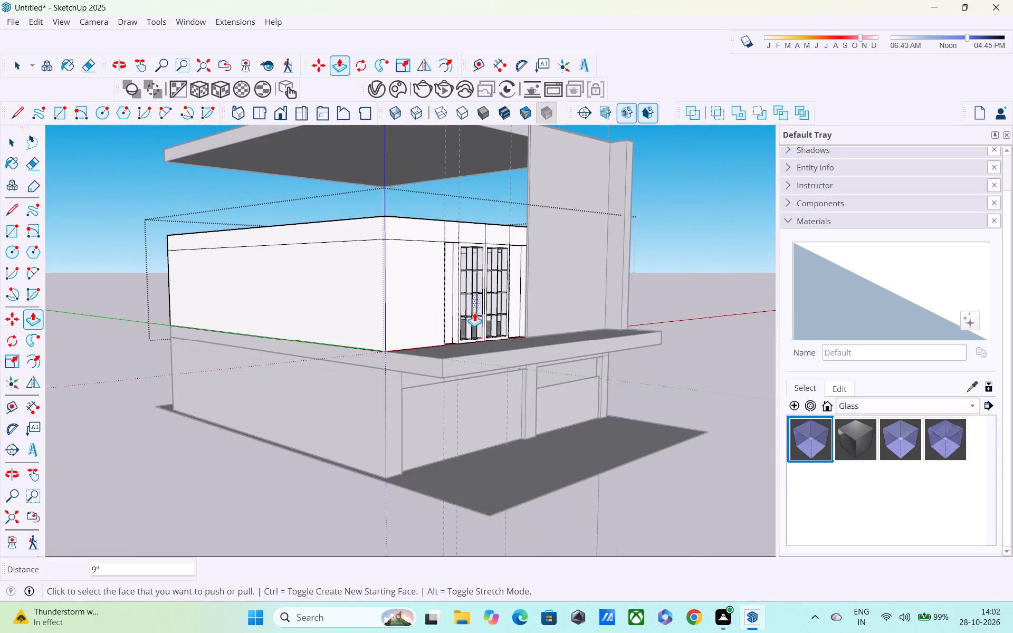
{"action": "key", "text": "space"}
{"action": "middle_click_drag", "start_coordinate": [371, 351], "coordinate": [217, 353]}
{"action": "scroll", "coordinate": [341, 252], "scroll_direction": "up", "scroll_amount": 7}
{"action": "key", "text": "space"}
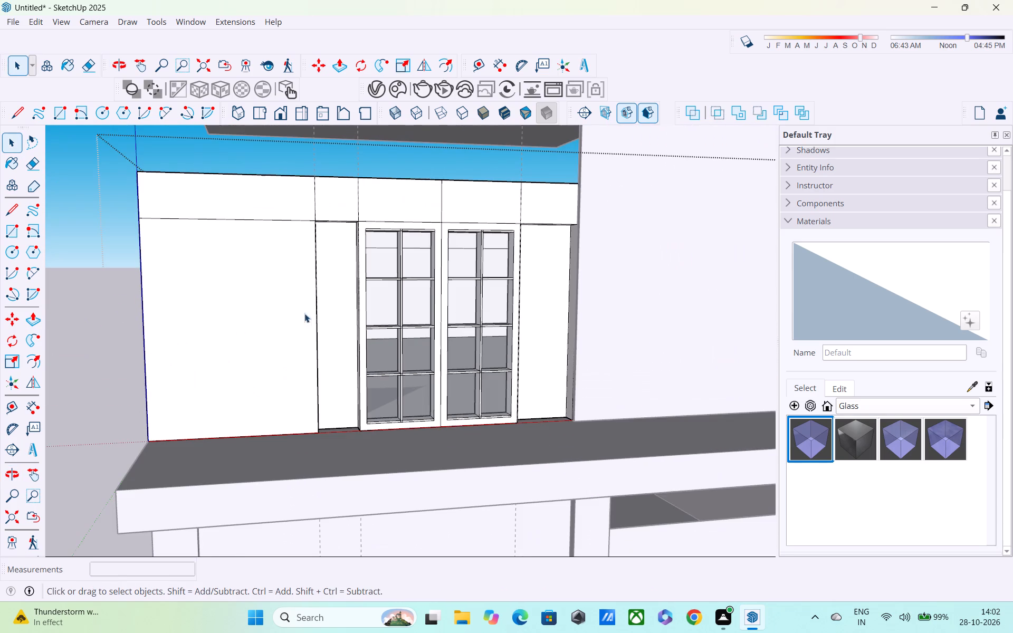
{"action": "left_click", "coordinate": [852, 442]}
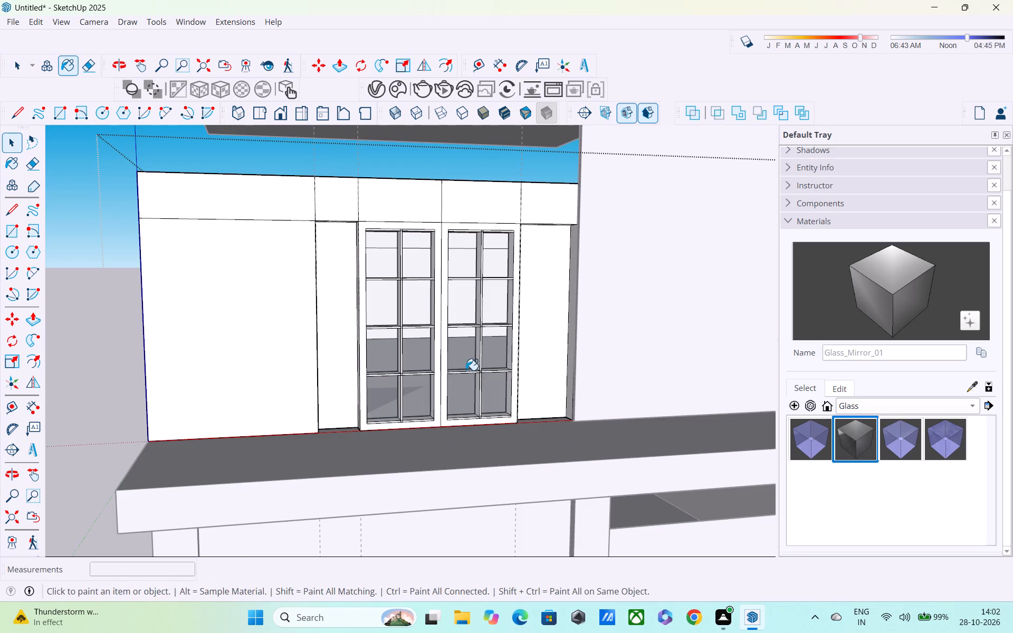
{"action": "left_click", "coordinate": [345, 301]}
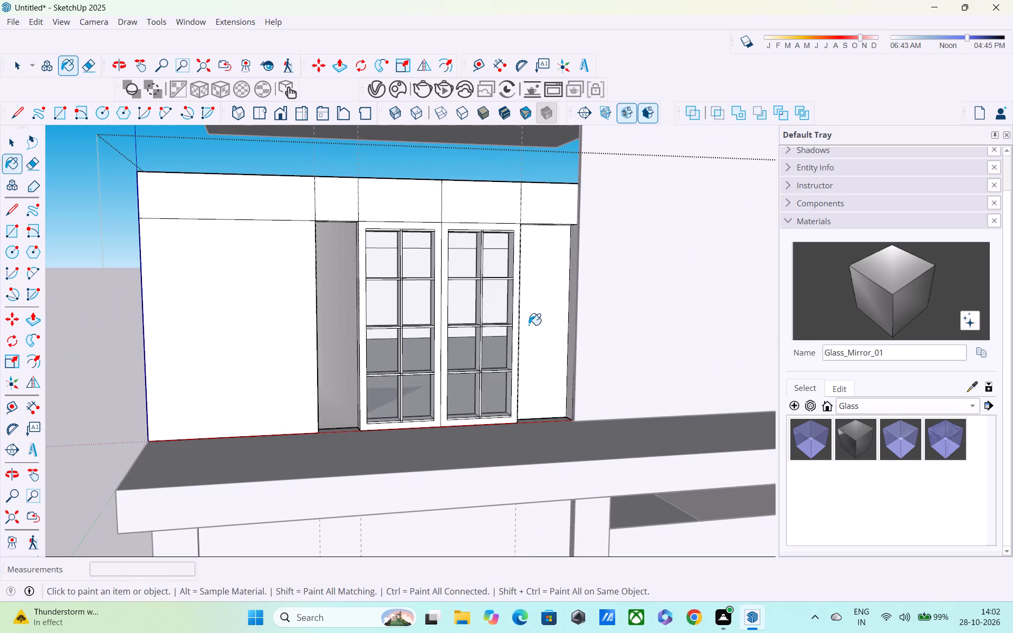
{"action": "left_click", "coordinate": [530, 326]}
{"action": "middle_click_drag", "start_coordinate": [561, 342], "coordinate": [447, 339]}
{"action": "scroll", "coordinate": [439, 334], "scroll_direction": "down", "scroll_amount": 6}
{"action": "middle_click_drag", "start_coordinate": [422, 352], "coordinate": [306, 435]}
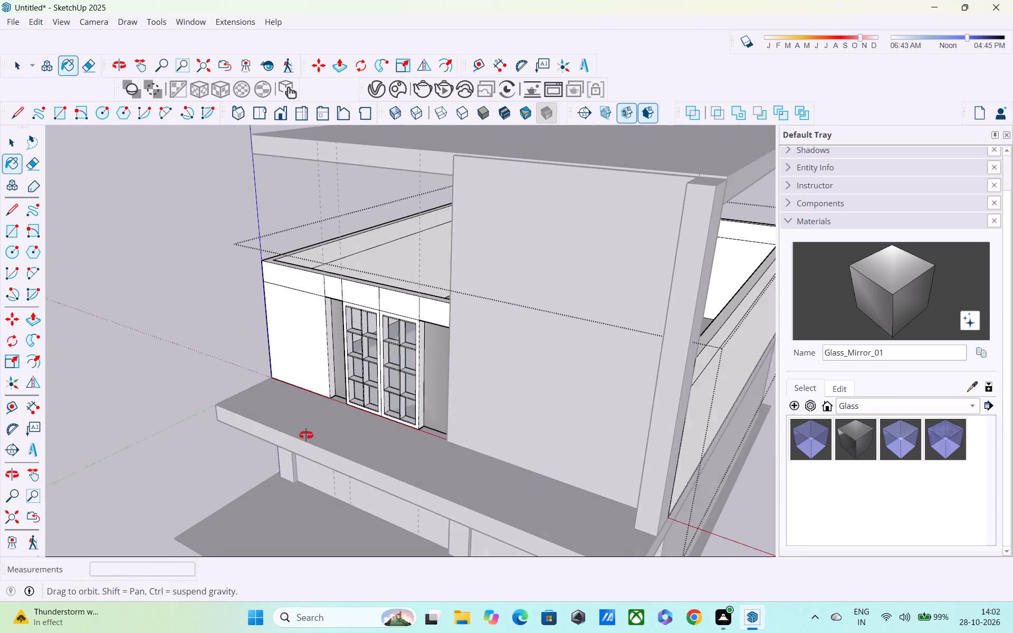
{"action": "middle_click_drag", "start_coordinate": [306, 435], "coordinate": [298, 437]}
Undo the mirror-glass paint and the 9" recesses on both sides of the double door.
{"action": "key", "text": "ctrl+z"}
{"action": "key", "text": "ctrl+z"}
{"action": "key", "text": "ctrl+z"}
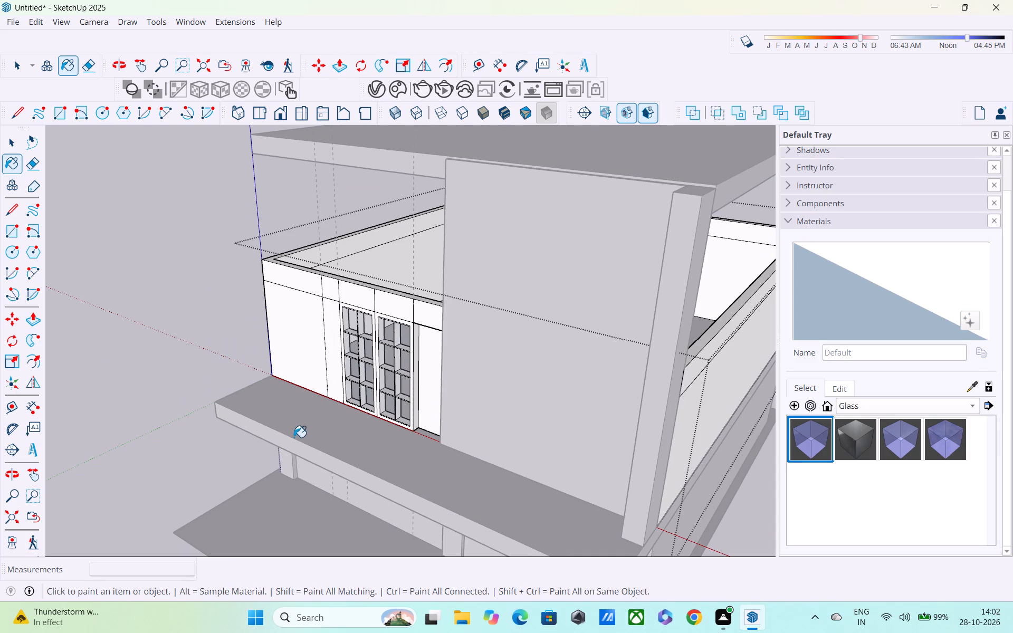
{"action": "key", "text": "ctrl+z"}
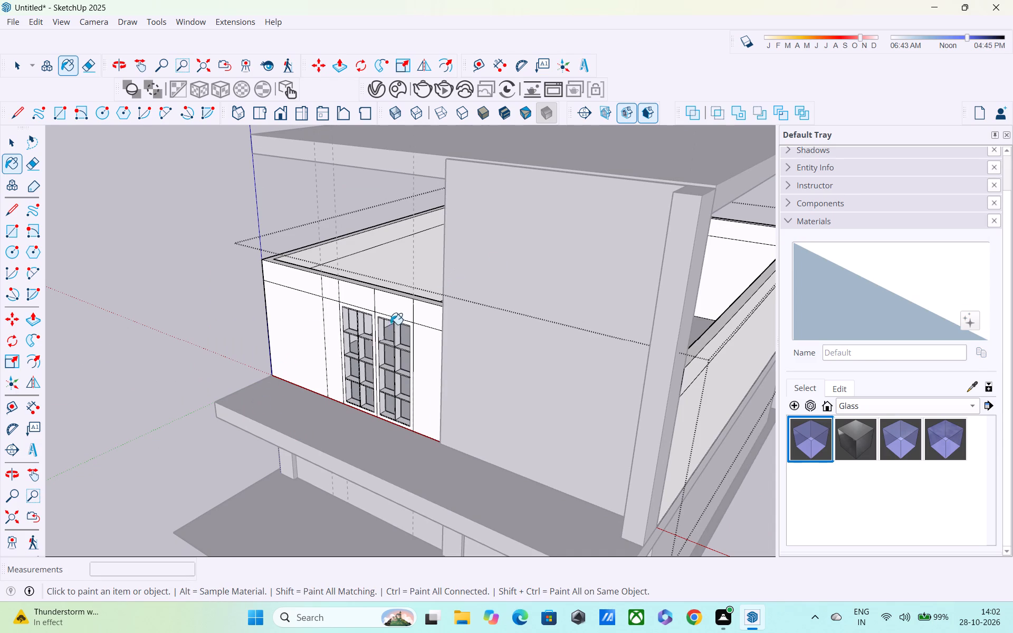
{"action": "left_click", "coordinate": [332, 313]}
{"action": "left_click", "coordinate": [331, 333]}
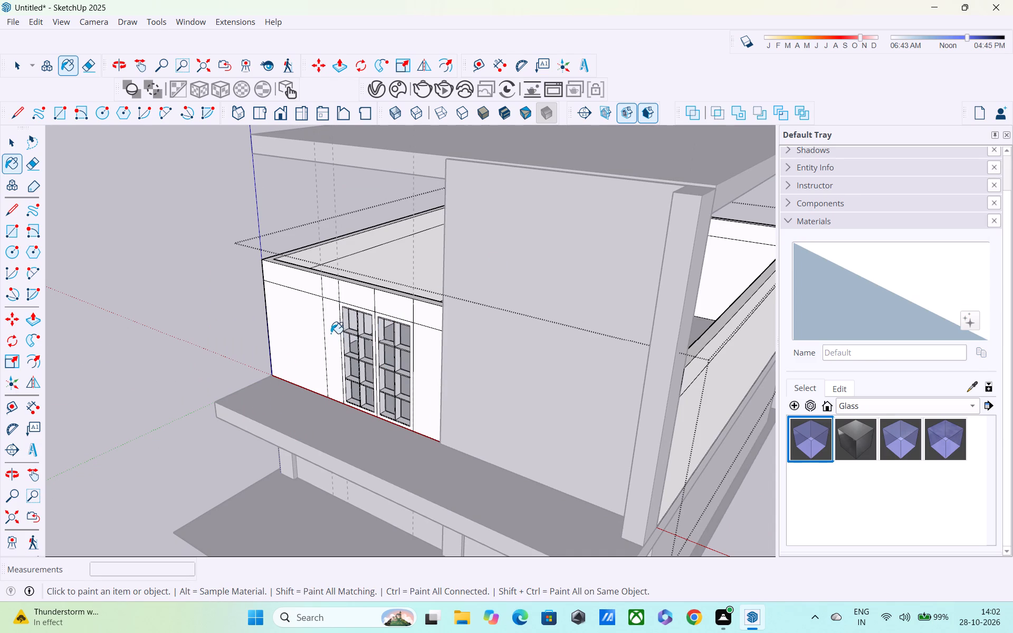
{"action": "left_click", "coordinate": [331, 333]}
Draw a 2' wide by 10' tall rectangle beside the double door, on the side away from the projecting wall.
{"action": "middle_click_drag", "start_coordinate": [347, 366], "coordinate": [470, 296]}
{"action": "middle_click_drag", "start_coordinate": [447, 330], "coordinate": [626, 331], "text": "shift"}
{"action": "scroll", "coordinate": [527, 350], "scroll_direction": "up", "scroll_amount": 4}
{"action": "left_click", "coordinate": [464, 371]}
{"action": "key", "text": "space"}
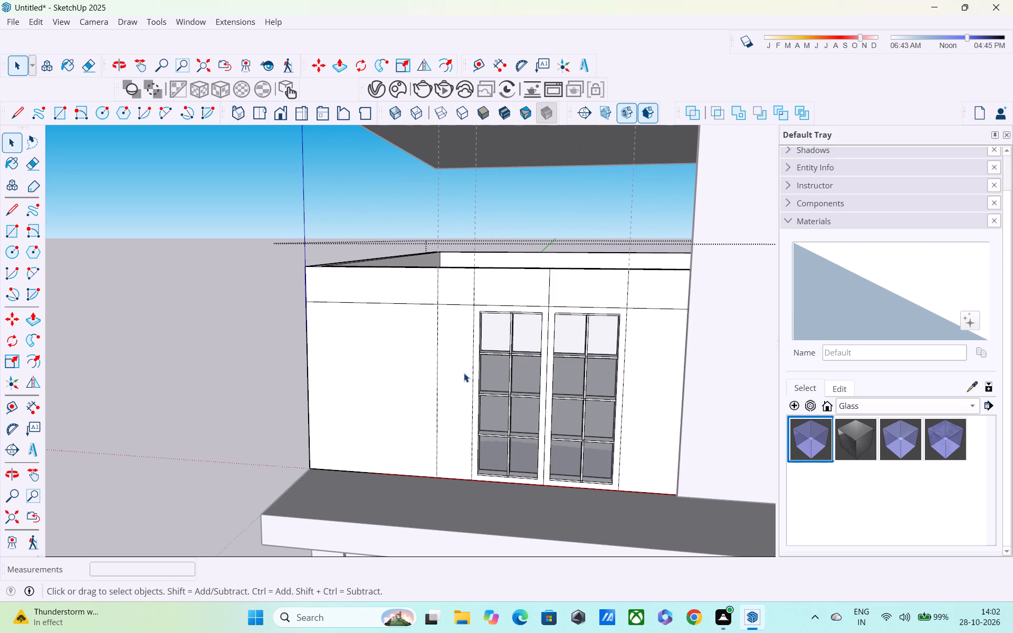
{"action": "type", "text": "R"}
{"action": "left_click", "coordinate": [435, 308]}
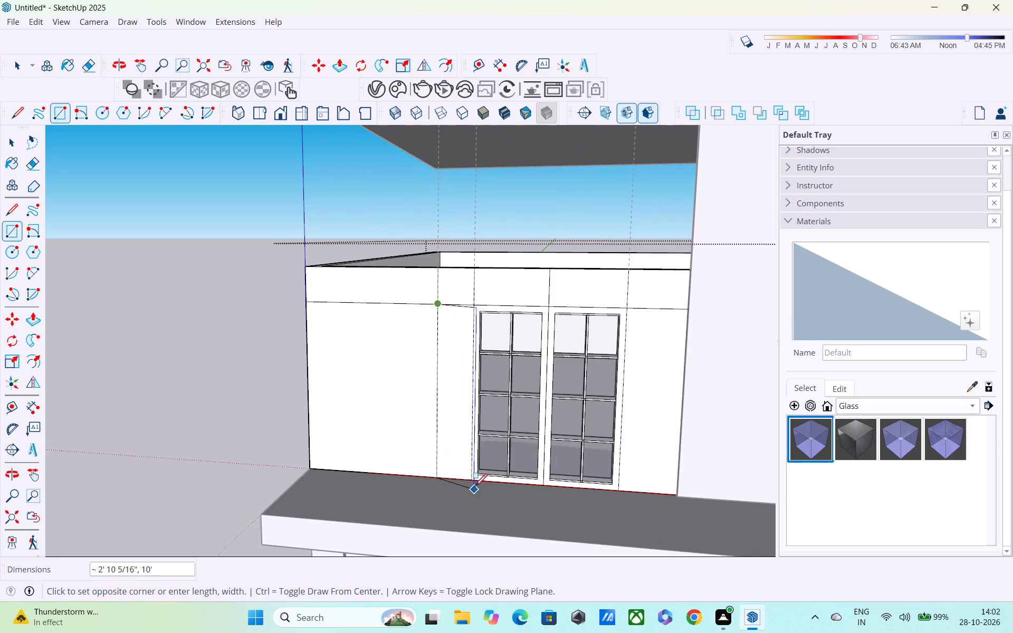
{"action": "scroll", "coordinate": [470, 478], "scroll_direction": "up", "scroll_amount": 5}
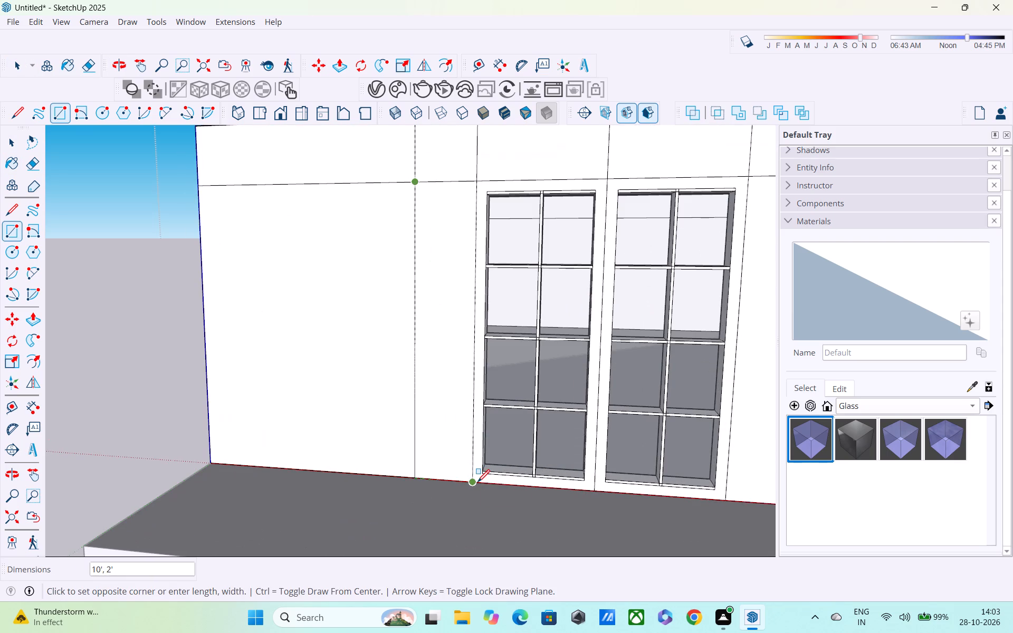
{"action": "left_click", "coordinate": [467, 479]}
Offset the edges of the 2' by 10' side strip inward 3" to form a panel frame.
{"action": "middle_click_drag", "start_coordinate": [457, 411], "coordinate": [501, 515]}
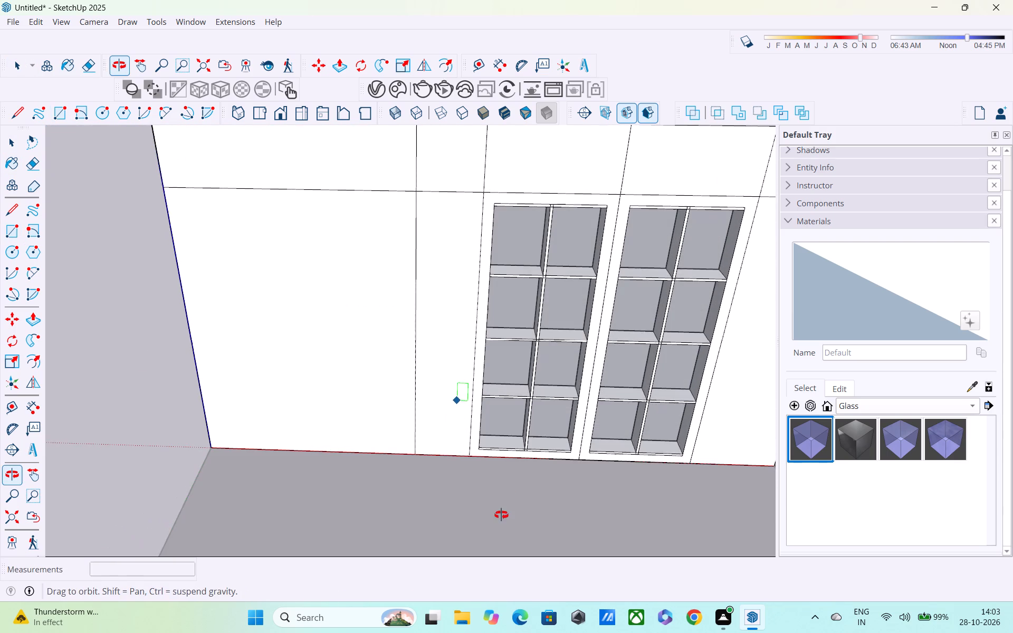
{"action": "middle_click_drag", "start_coordinate": [501, 515], "coordinate": [501, 514]}
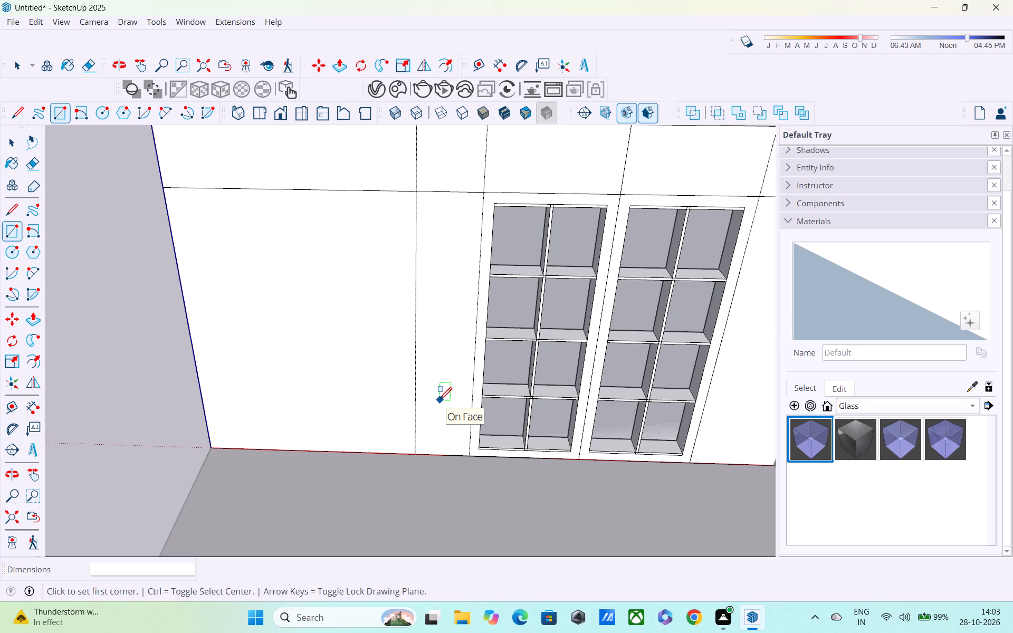
{"action": "key", "text": "f"}
{"action": "left_click", "coordinate": [434, 392]}
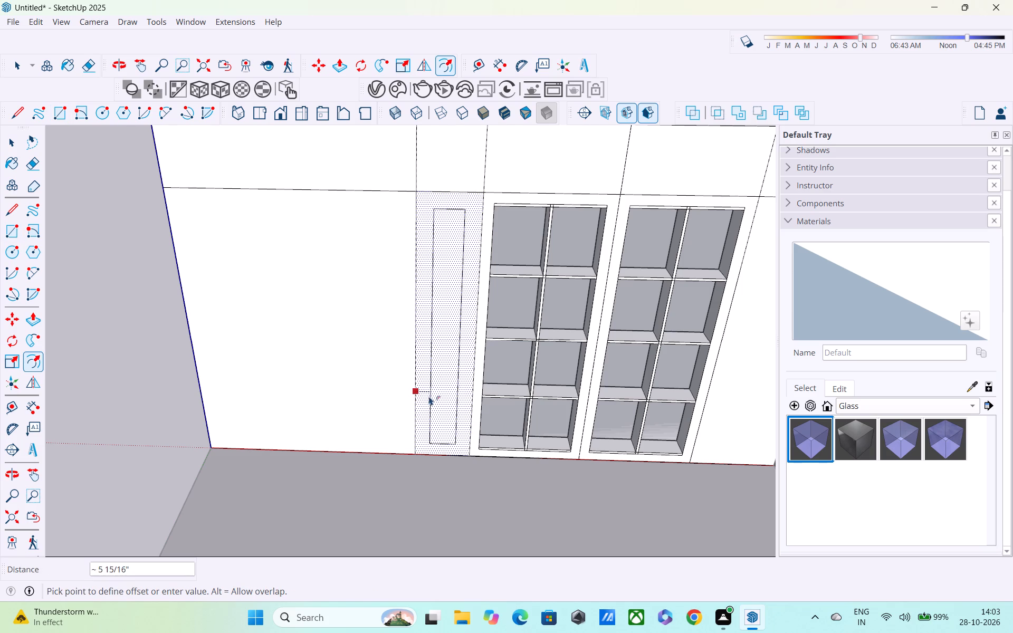
{"action": "type", "text": "3\""}
{"action": "key", "text": "Return"}
Offset the edges of the strip between the double door and the projecting wall inward 3".
{"action": "scroll", "coordinate": [427, 401], "scroll_direction": "up", "scroll_amount": 1}
{"action": "scroll", "coordinate": [427, 552], "scroll_direction": "down", "scroll_amount": 3}
{"action": "middle_click_drag", "start_coordinate": [433, 547], "coordinate": [268, 544], "text": "shift"}
{"action": "left_click", "coordinate": [534, 414]}
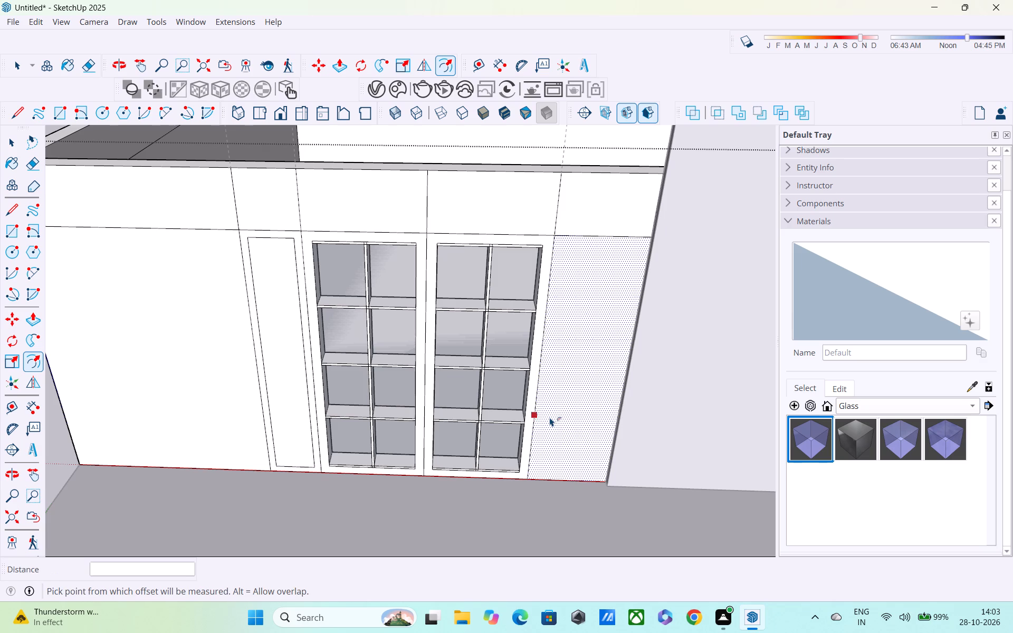
{"action": "left_click", "coordinate": [565, 440]}
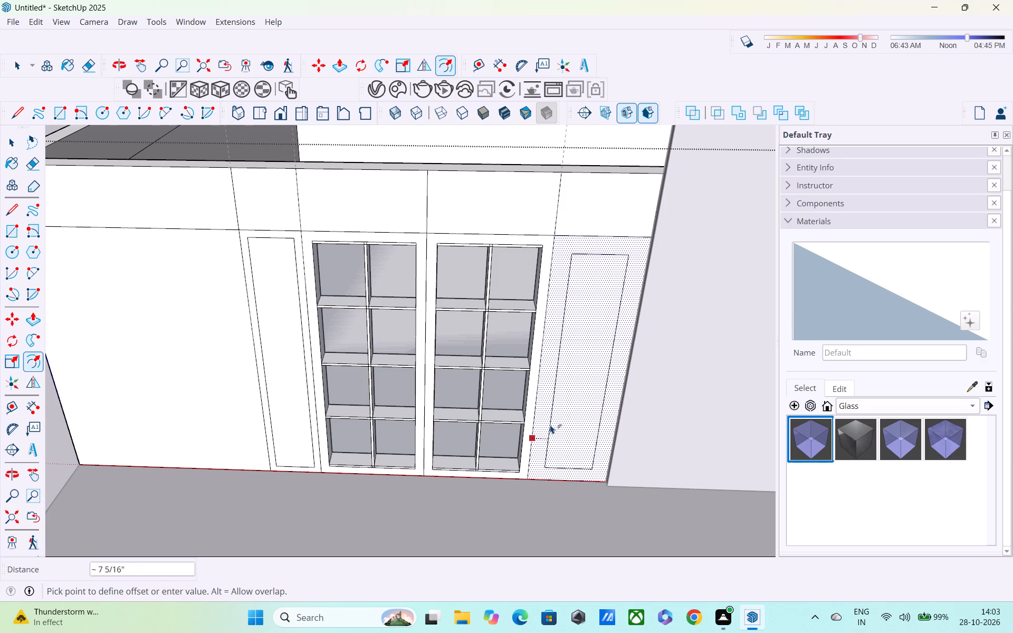
{"action": "type", "text": "3\""}
{"action": "key", "text": "Return"}
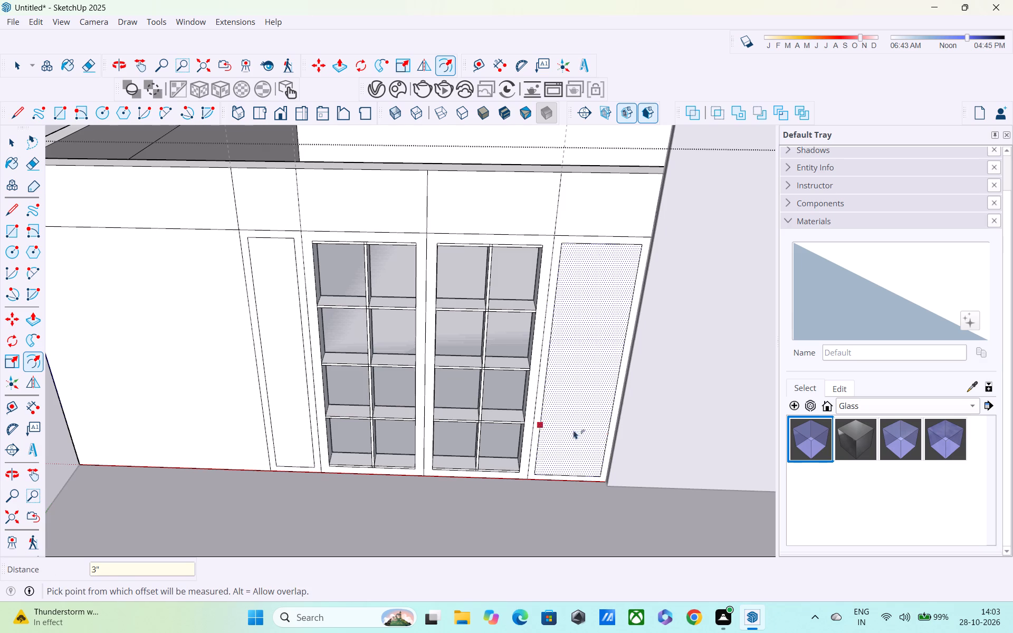
Paint the inner panels on both sides of the double door with Glass_Mirror_01.
{"action": "left_click", "coordinate": [850, 440]}
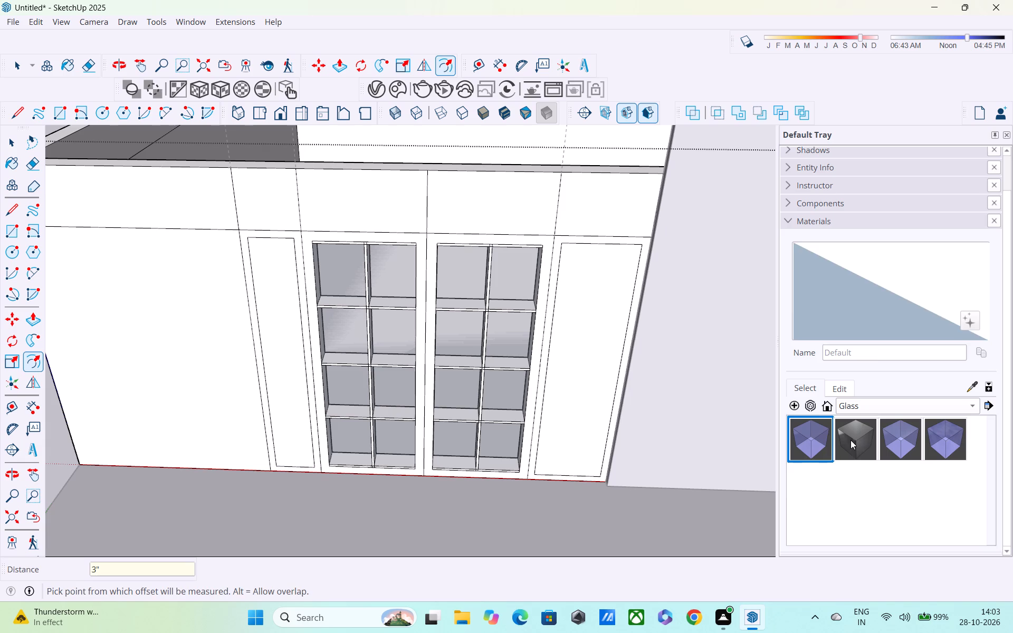
{"action": "left_click", "coordinate": [594, 401]}
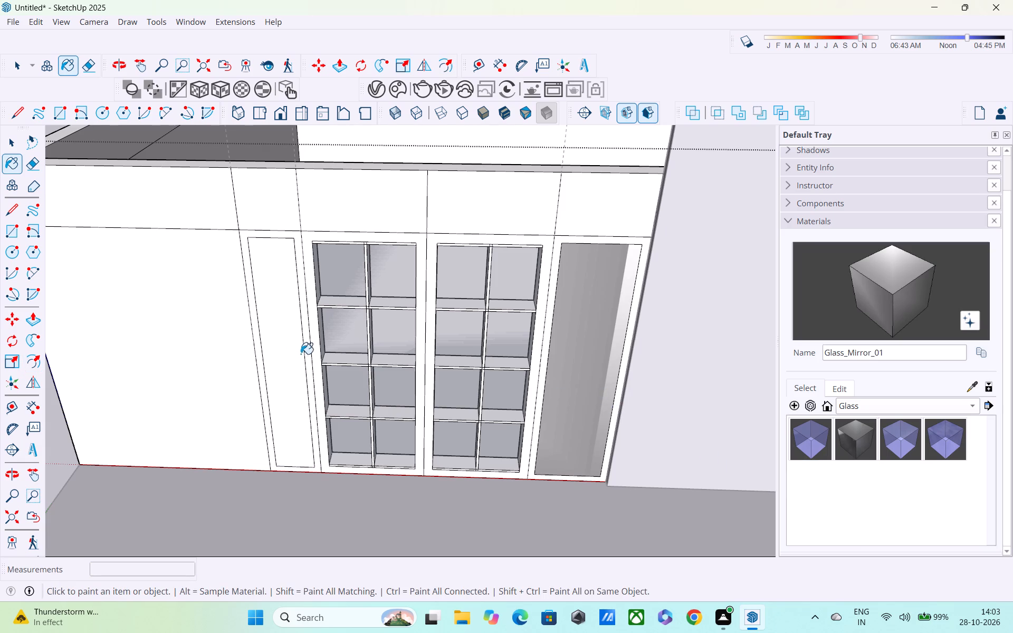
{"action": "left_click", "coordinate": [290, 350]}
{"action": "middle_click_drag", "start_coordinate": [376, 435], "coordinate": [374, 256]}
{"action": "scroll", "coordinate": [373, 256], "scroll_direction": "up", "scroll_amount": 1}
{"action": "scroll", "coordinate": [373, 256], "scroll_direction": "down", "scroll_amount": 4}
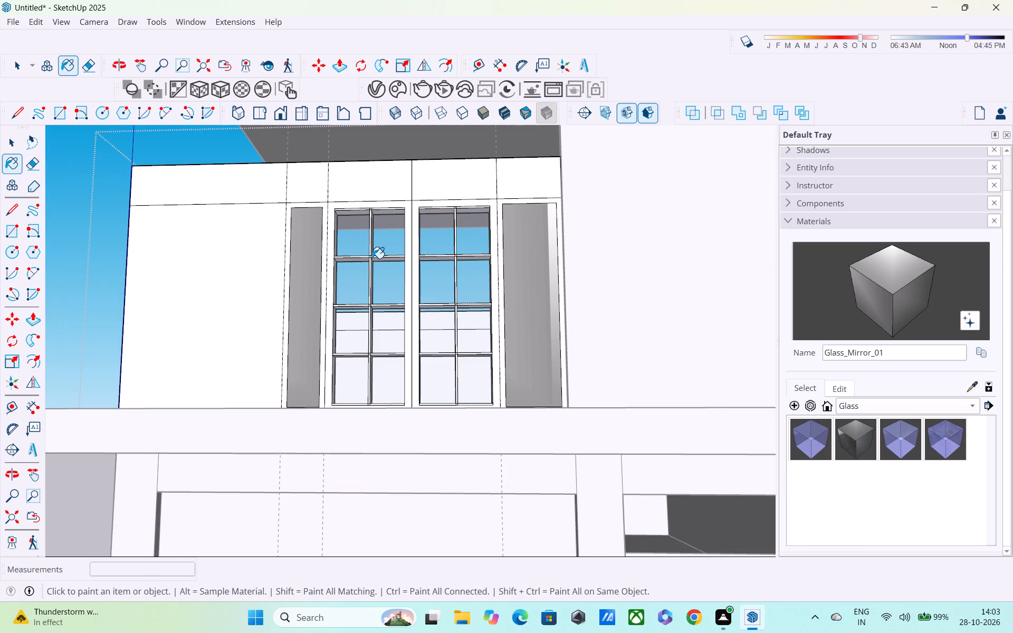
Switch the material collection to Wood.
{"action": "left_click", "coordinate": [873, 407]}
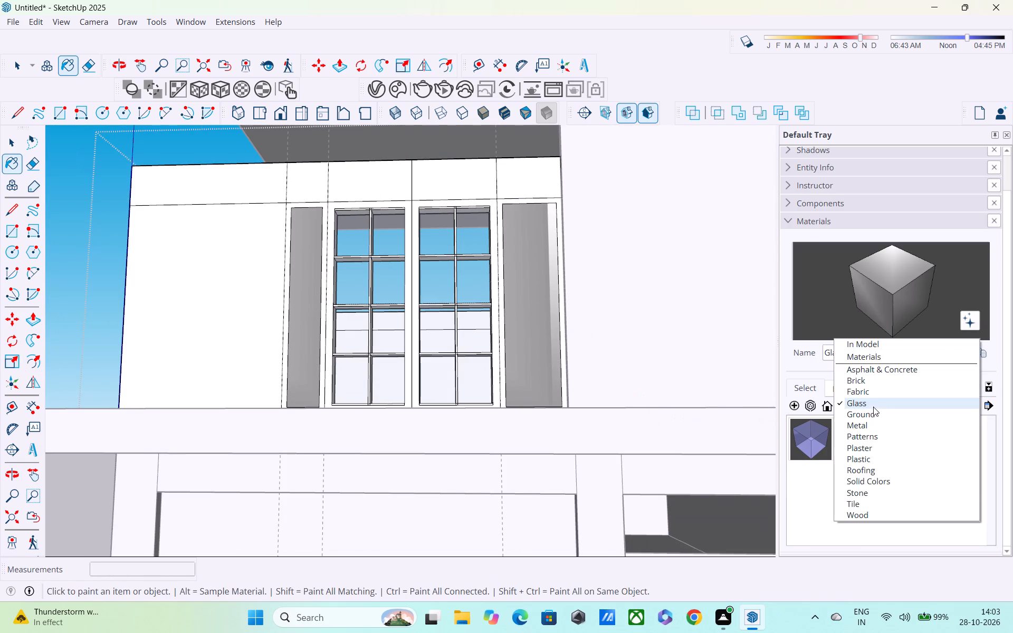
{"action": "left_click", "coordinate": [878, 520]}
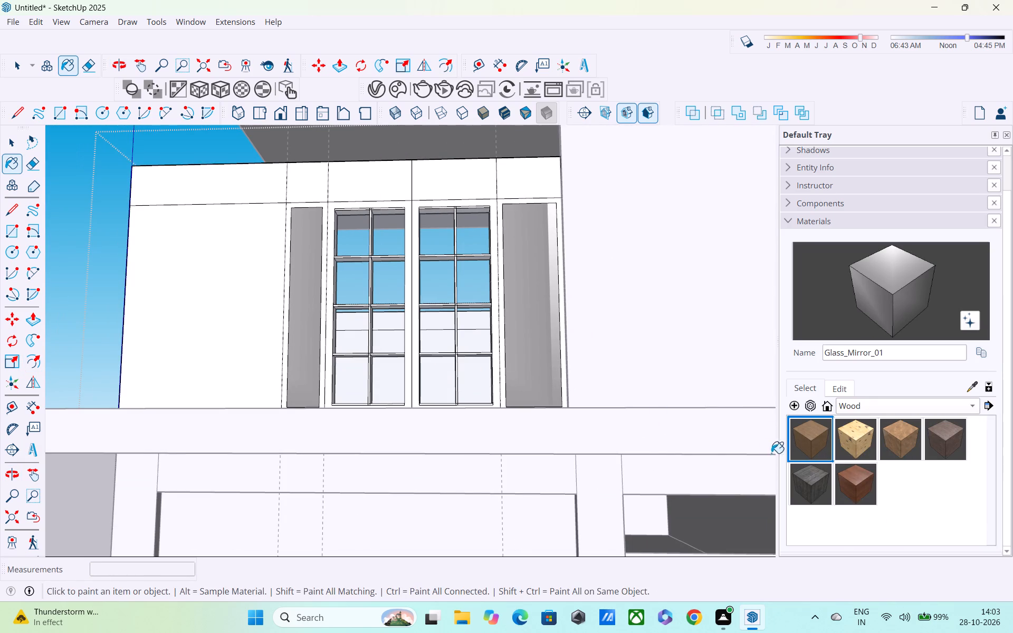
Push/Pull the frame of the door leaf nearest the projecting wall outward 2".
{"action": "key", "text": "space"}
{"action": "middle_click_drag", "start_coordinate": [377, 392], "coordinate": [133, 521]}
{"action": "scroll", "coordinate": [496, 368], "scroll_direction": "up", "scroll_amount": 8}
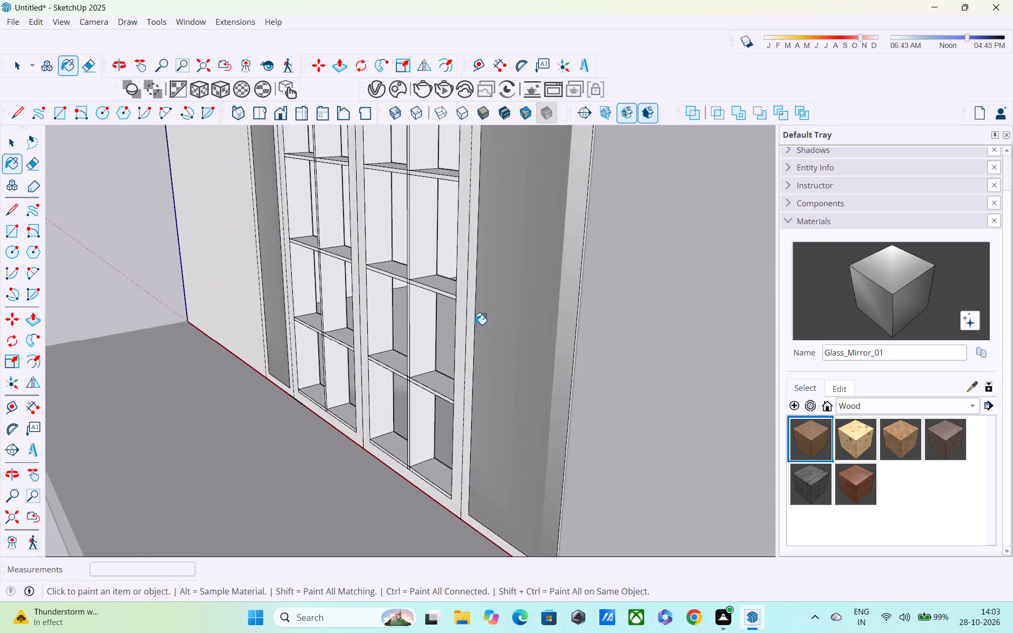
{"action": "key", "text": "space"}
{"action": "scroll", "coordinate": [441, 373], "scroll_direction": "down", "scroll_amount": 4}
{"action": "scroll", "coordinate": [441, 373], "scroll_direction": "up", "scroll_amount": 1}
{"action": "middle_click_drag", "start_coordinate": [441, 373], "coordinate": [561, 347]}
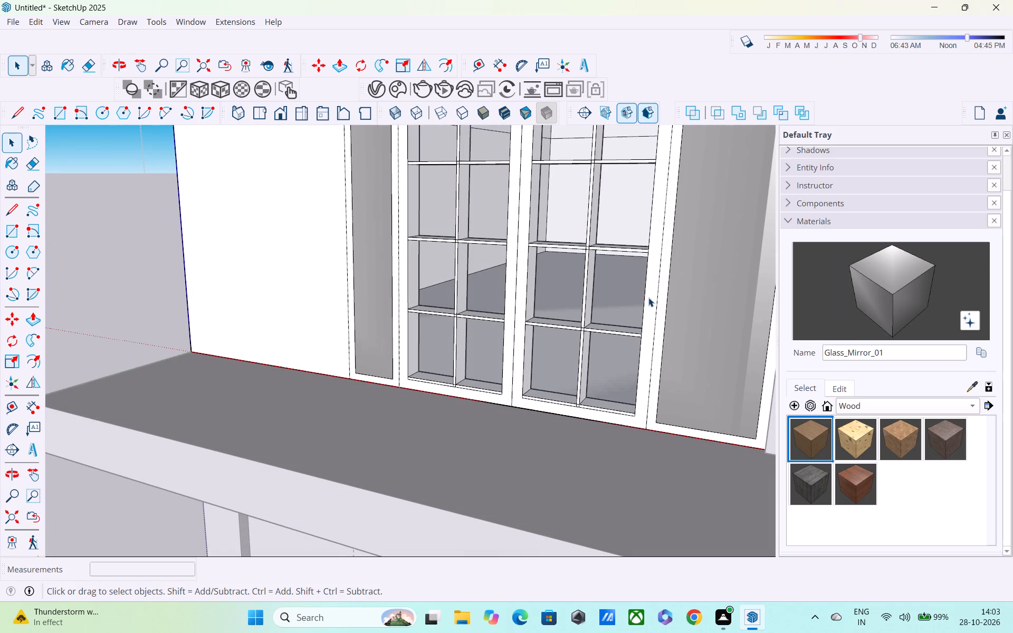
{"action": "left_click", "coordinate": [648, 298]}
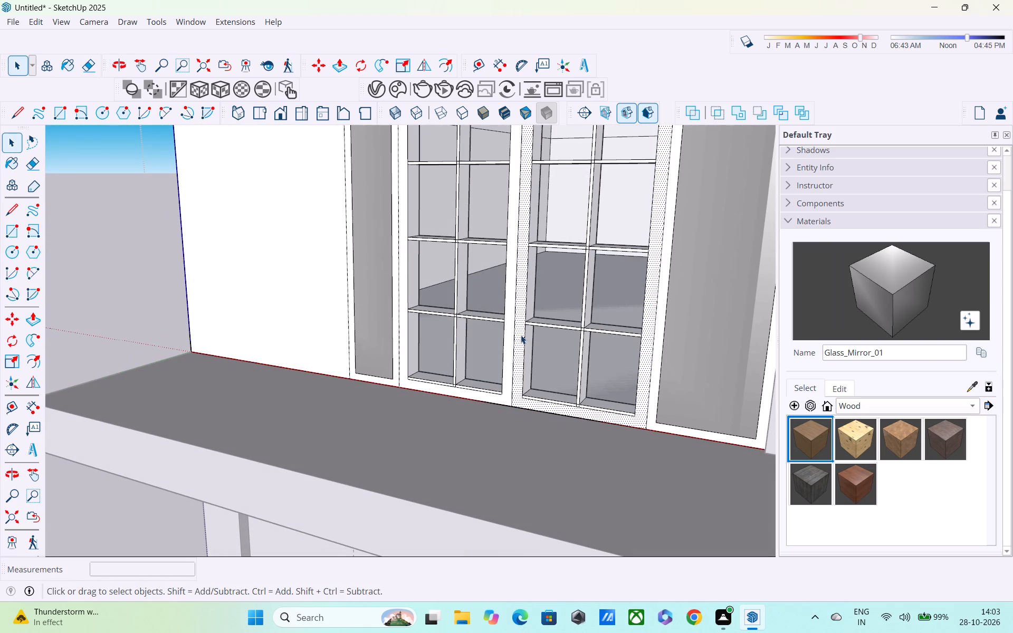
{"action": "key", "text": "p"}
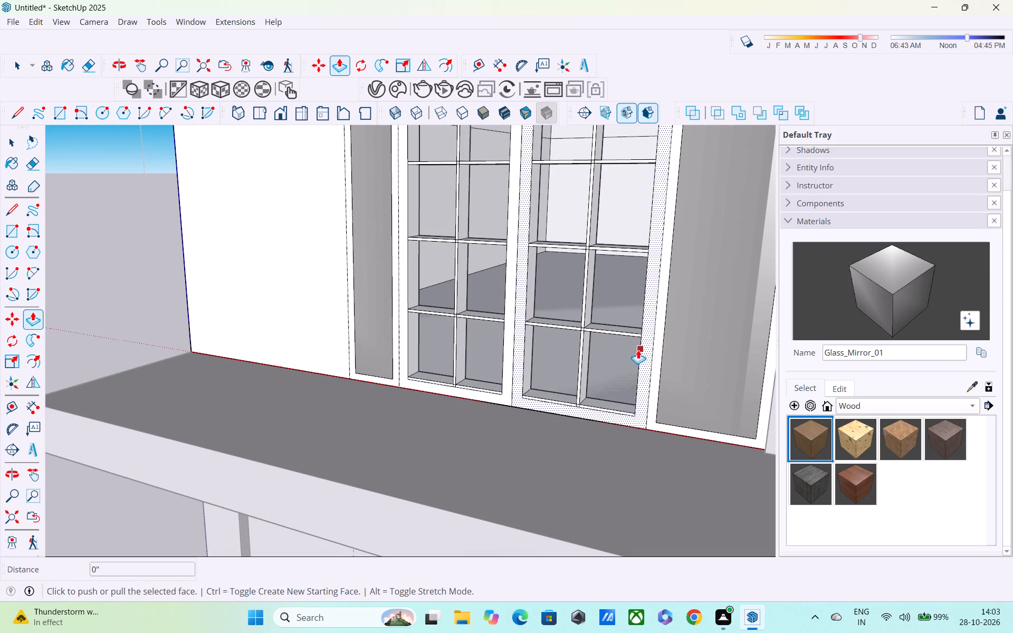
{"action": "left_click", "coordinate": [646, 348]}
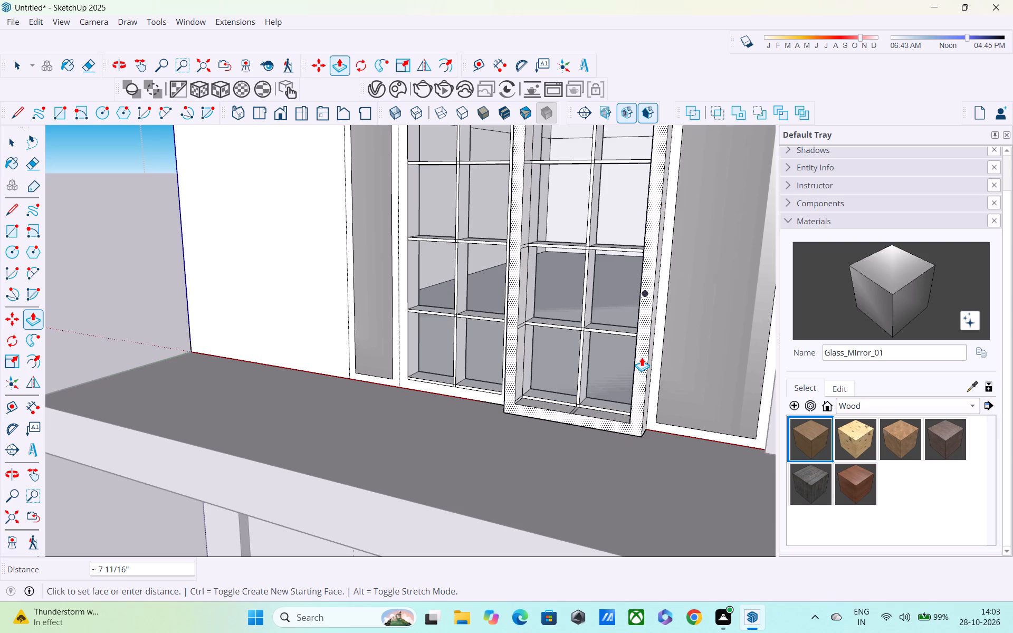
{"action": "type", "text": "2\""}
{"action": "key", "text": "Return"}
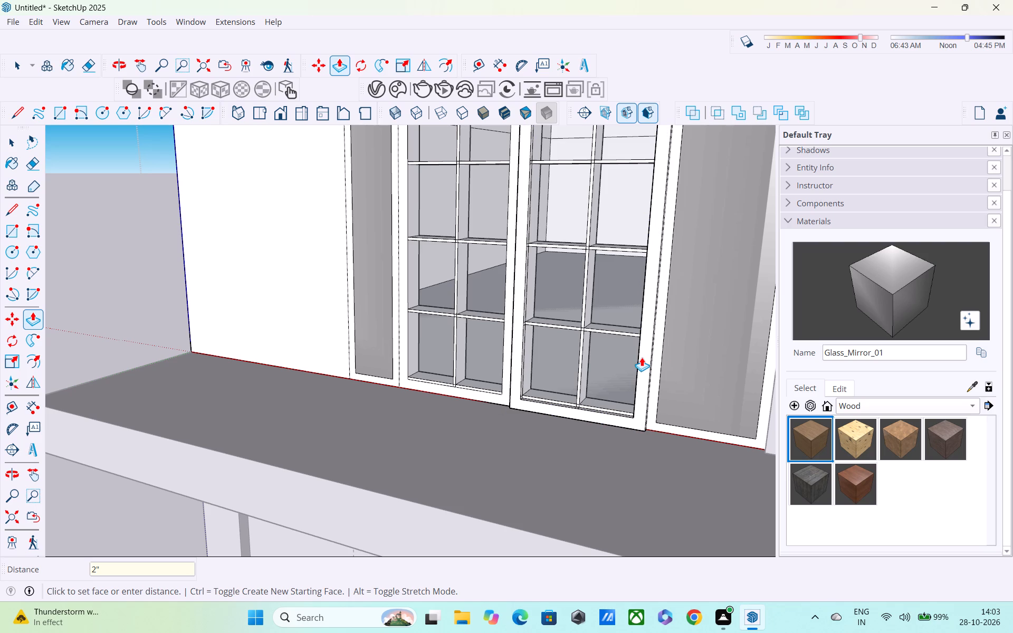
Pull the other door leaf's frame outward 2" so it is flush with the first leaf.
{"action": "scroll", "coordinate": [558, 362], "scroll_direction": "up", "scroll_amount": 2}
{"action": "scroll", "coordinate": [471, 388], "scroll_direction": "up", "scroll_amount": 4}
{"action": "left_click", "coordinate": [487, 408]}
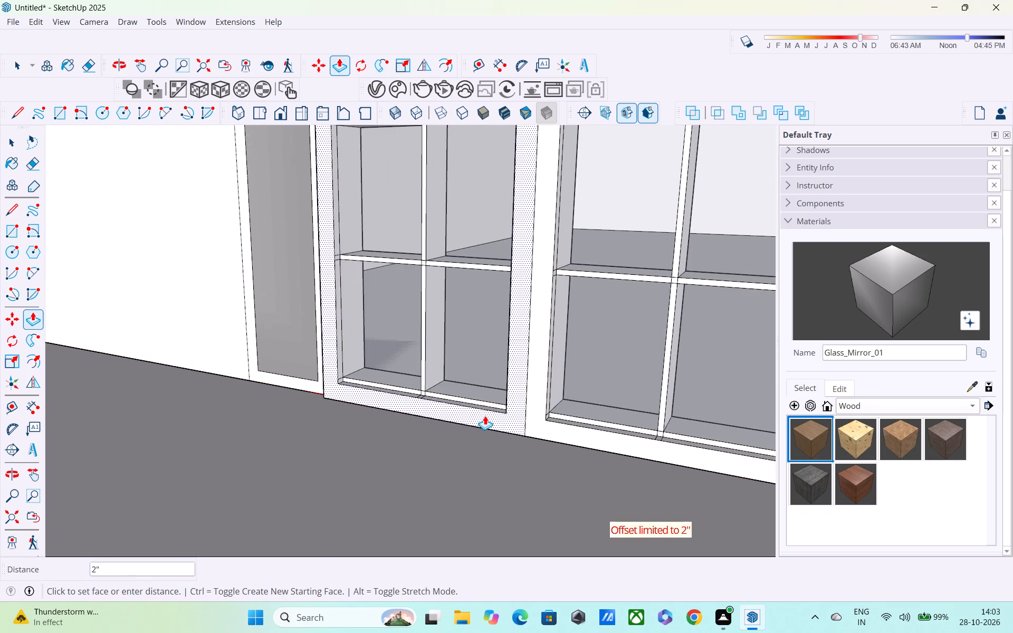
{"action": "left_click", "coordinate": [529, 433]}
Pull the frame of the mirror side panel away from the projecting wall out 2", flush with the door frame.
{"action": "scroll", "coordinate": [433, 359], "scroll_direction": "down", "scroll_amount": 4}
{"action": "middle_click_drag", "start_coordinate": [435, 358], "coordinate": [452, 361]}
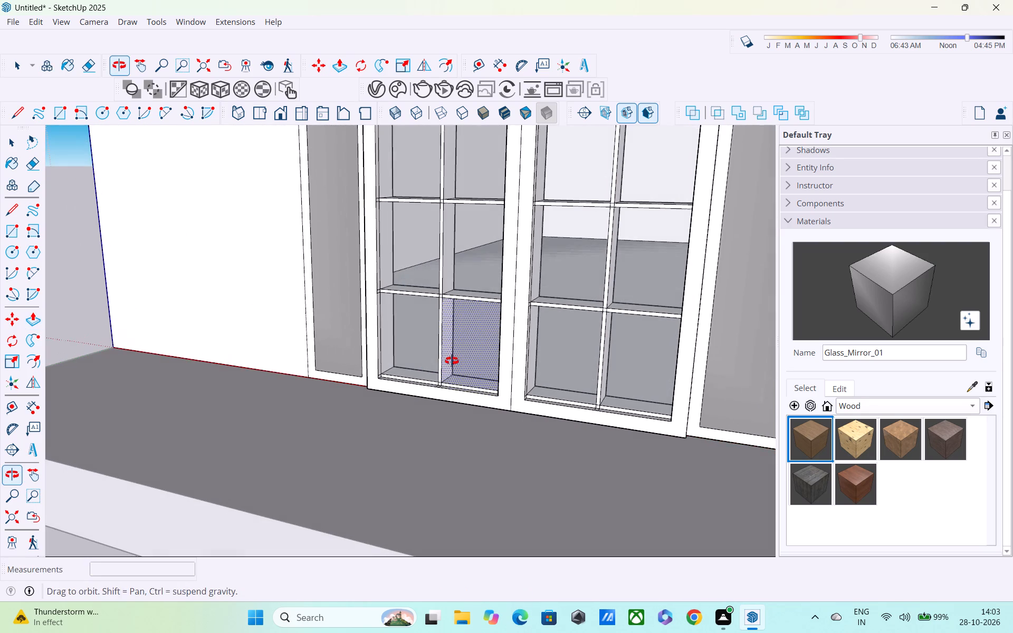
{"action": "middle_click_drag", "start_coordinate": [452, 361], "coordinate": [452, 361]}
{"action": "middle_click_drag", "start_coordinate": [458, 356], "coordinate": [577, 430], "text": "shift"}
{"action": "middle_click_drag", "start_coordinate": [499, 351], "coordinate": [649, 346]}
{"action": "scroll", "coordinate": [649, 346], "scroll_direction": "up", "scroll_amount": 5}
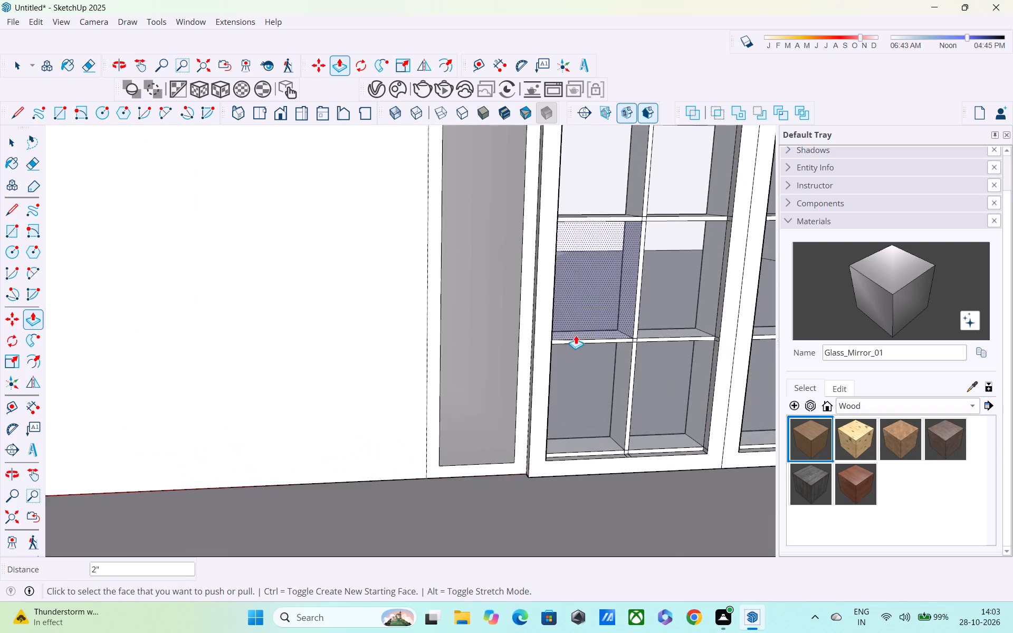
{"action": "left_click", "coordinate": [521, 304]}
{"action": "left_click", "coordinate": [534, 315]}
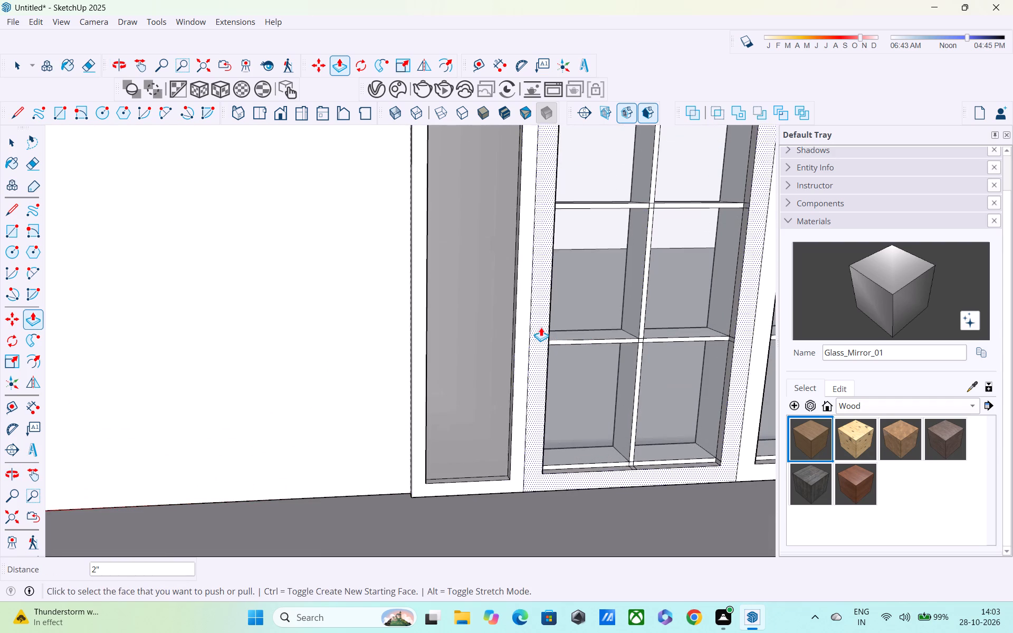
Pull the frame of the mirror side panel beside the projecting wall out 2", flush with the door frame.
{"action": "scroll", "coordinate": [553, 348], "scroll_direction": "down", "scroll_amount": 1}
{"action": "middle_click_drag", "start_coordinate": [553, 349], "coordinate": [136, 362], "text": "shift"}
{"action": "scroll", "coordinate": [135, 363], "scroll_direction": "down", "scroll_amount": 5}
{"action": "scroll", "coordinate": [388, 358], "scroll_direction": "up", "scroll_amount": 5}
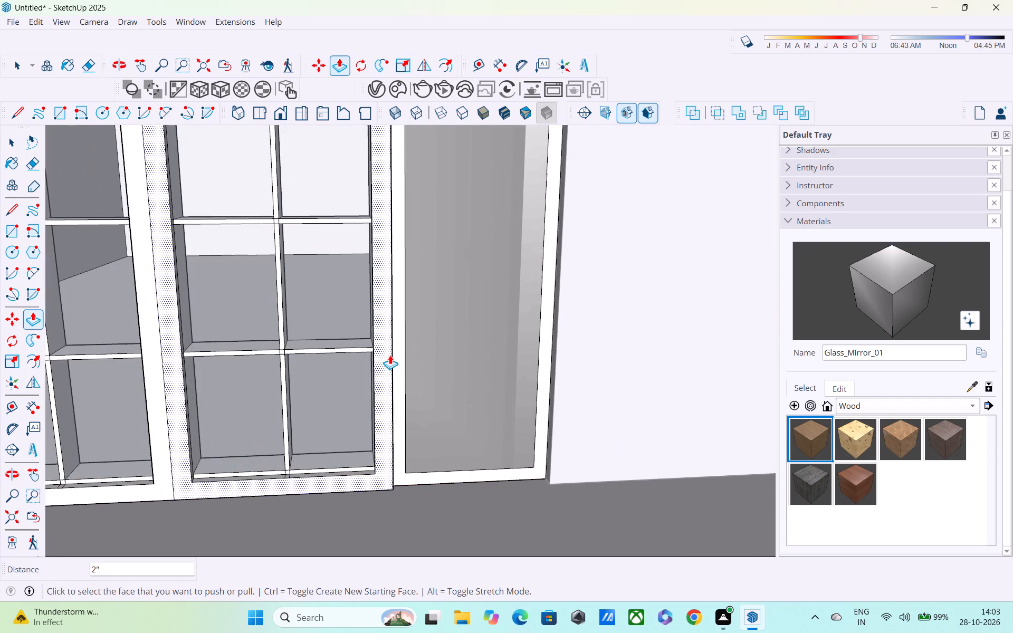
{"action": "left_click", "coordinate": [394, 345]}
{"action": "left_click", "coordinate": [386, 351]}
{"action": "scroll", "coordinate": [385, 358], "scroll_direction": "down", "scroll_amount": 7}
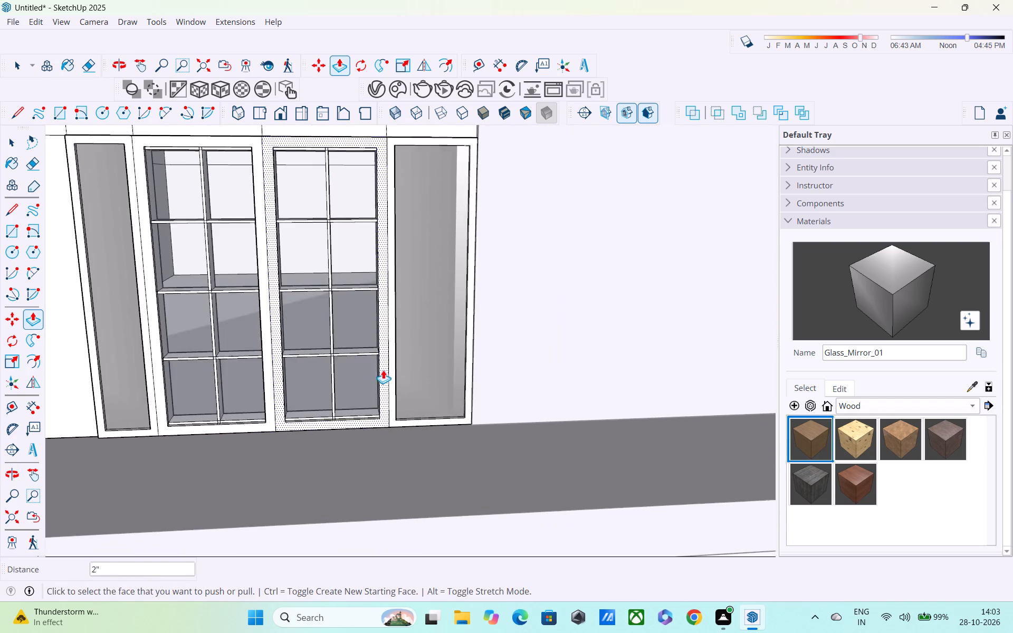
Examine the raised door and side-panel frames from the end of the wall, from above and from the front.
{"action": "middle_click_drag", "start_coordinate": [383, 370], "coordinate": [434, 420], "text": "shift"}
{"action": "scroll", "coordinate": [434, 420], "scroll_direction": "up", "scroll_amount": 1, "text": "shift"}
{"action": "scroll", "coordinate": [407, 427], "scroll_direction": "down", "scroll_amount": 6}
{"action": "middle_click_drag", "start_coordinate": [355, 418], "coordinate": [699, 474]}
{"action": "scroll", "coordinate": [446, 399], "scroll_direction": "up", "scroll_amount": 5}
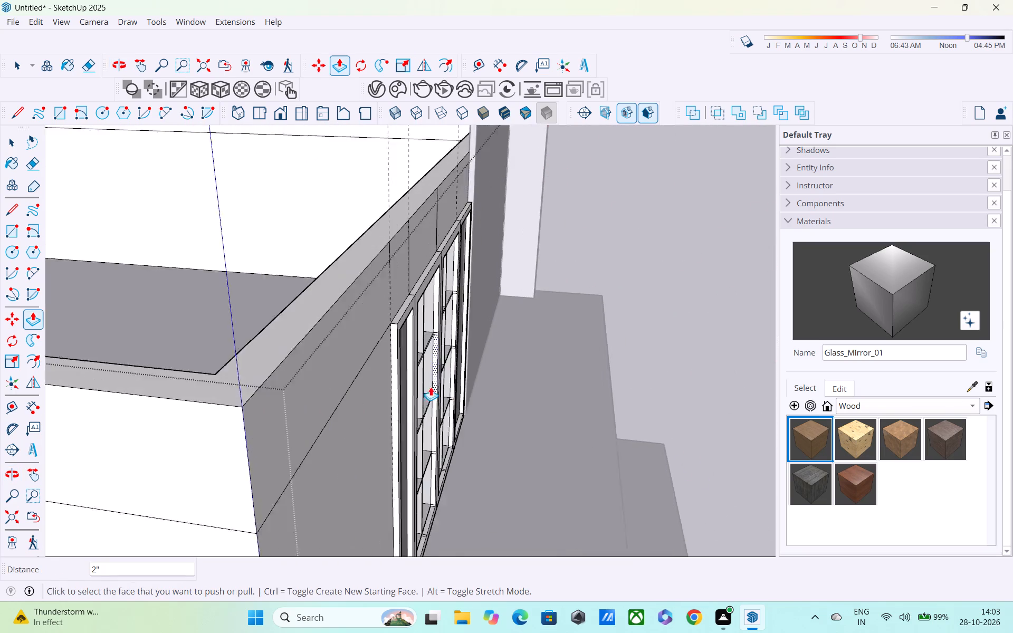
{"action": "middle_click_drag", "start_coordinate": [401, 371], "coordinate": [404, 442]}
{"action": "scroll", "coordinate": [407, 408], "scroll_direction": "down", "scroll_amount": 7}
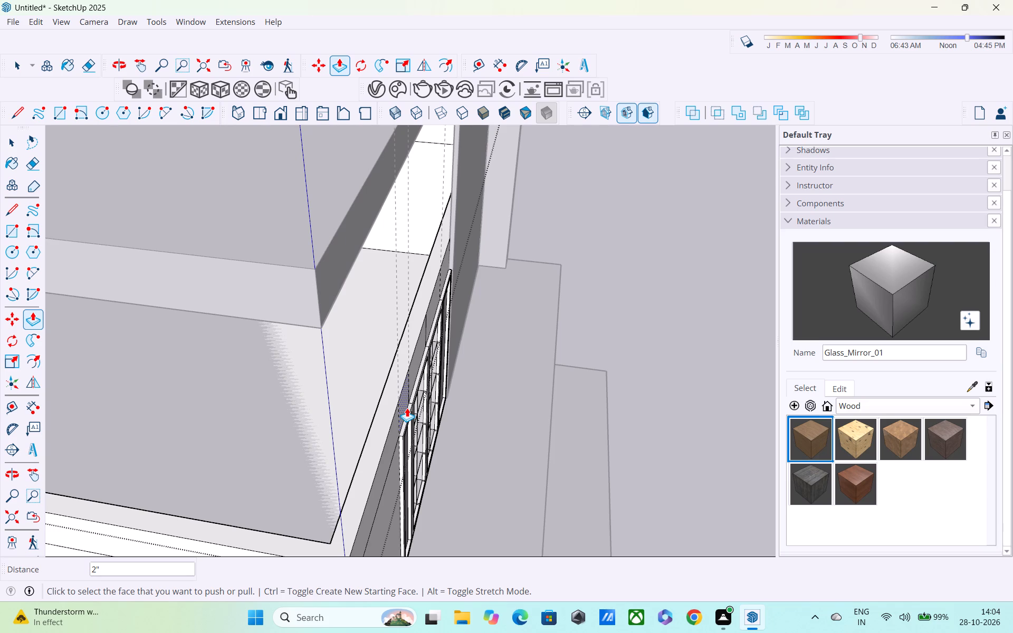
{"action": "scroll", "coordinate": [407, 408], "scroll_direction": "down", "scroll_amount": 4}
{"action": "middle_click_drag", "start_coordinate": [400, 410], "coordinate": [243, 249]}
{"action": "scroll", "coordinate": [237, 244], "scroll_direction": "up", "scroll_amount": 1}
{"action": "scroll", "coordinate": [234, 250], "scroll_direction": "down", "scroll_amount": 4}
{"action": "middle_click_drag", "start_coordinate": [238, 261], "coordinate": [80, 339]}
{"action": "scroll", "coordinate": [80, 339], "scroll_direction": "up", "scroll_amount": 1}
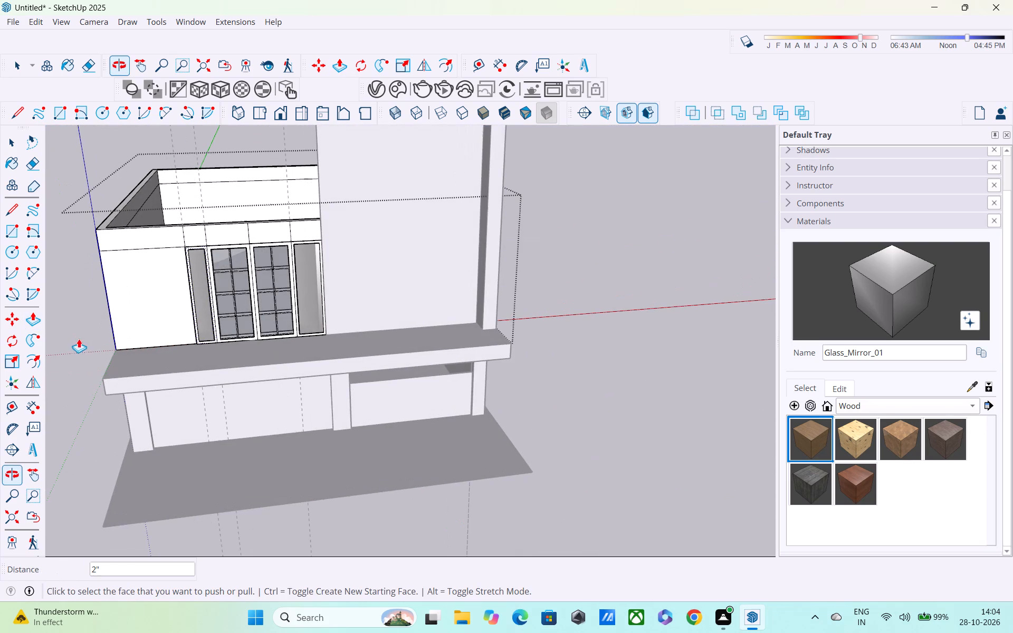
Paint the front faces of both door-leaf frames and both side-panel frames with Wood_Veneer_15_1K.
{"action": "left_click", "coordinate": [852, 474]}
{"action": "scroll", "coordinate": [303, 329], "scroll_direction": "up", "scroll_amount": 3}
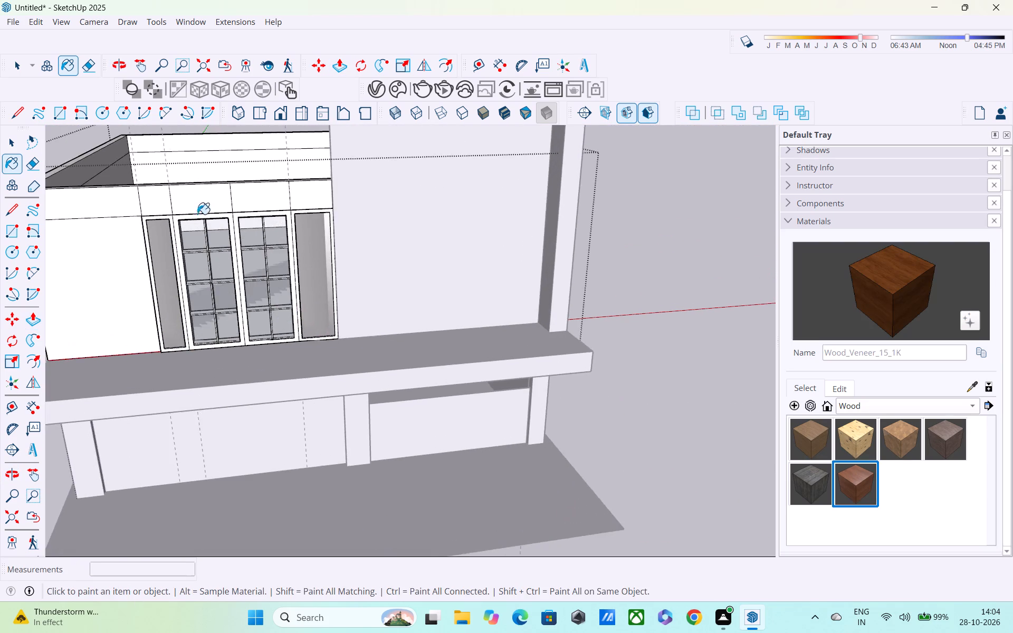
{"action": "scroll", "coordinate": [182, 218], "scroll_direction": "up", "scroll_amount": 10}
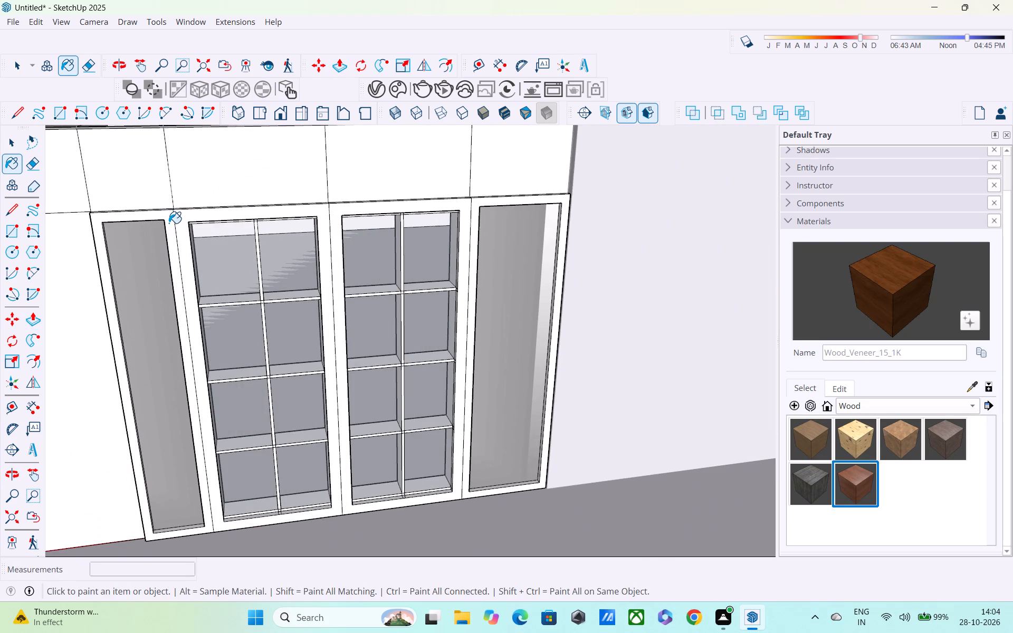
{"action": "left_click", "coordinate": [180, 214]}
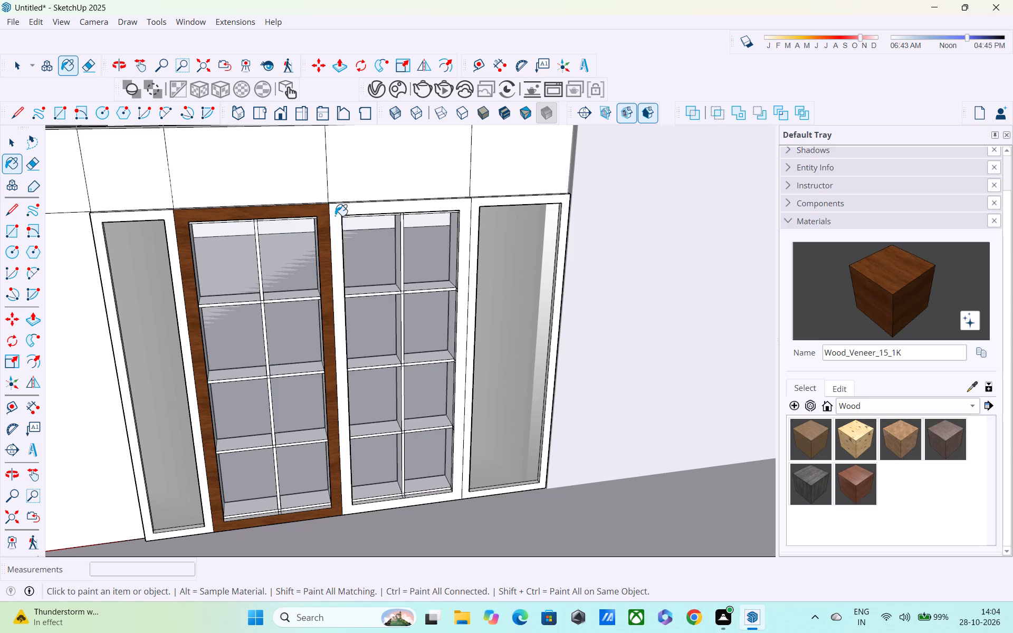
{"action": "left_click", "coordinate": [344, 209]}
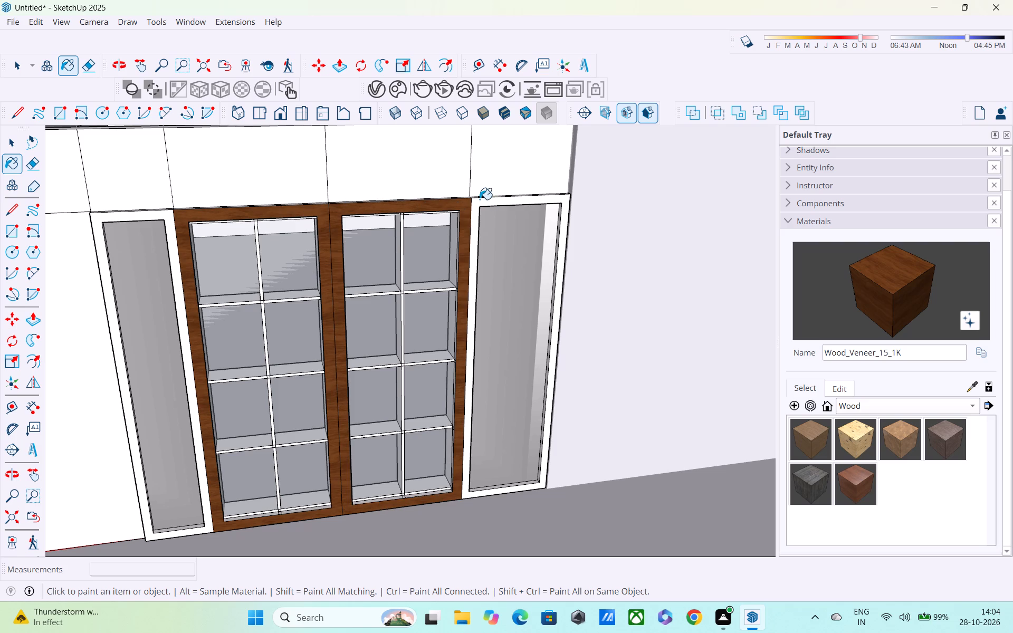
{"action": "left_click", "coordinate": [476, 204]}
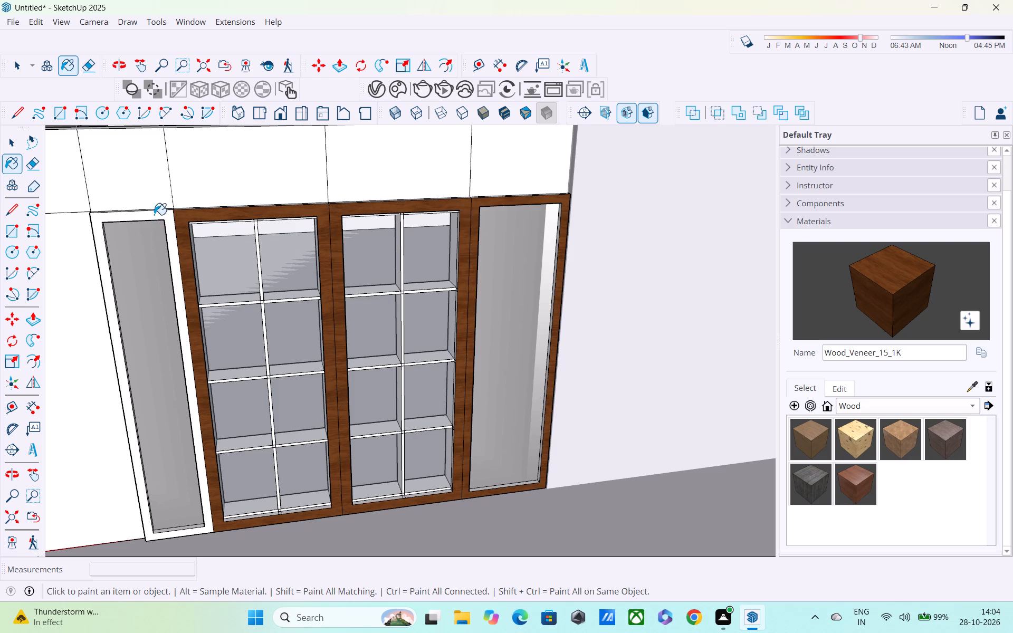
{"action": "left_click", "coordinate": [154, 215]}
Examine the wood-painted door and side panels up close and within the whole building front.
{"action": "middle_click_drag", "start_coordinate": [171, 286], "coordinate": [161, 246]}
{"action": "scroll", "coordinate": [160, 257], "scroll_direction": "down", "scroll_amount": 7}
{"action": "scroll", "coordinate": [174, 274], "scroll_direction": "up", "scroll_amount": 1}
{"action": "middle_click_drag", "start_coordinate": [182, 287], "coordinate": [34, 286]}
{"action": "scroll", "coordinate": [32, 287], "scroll_direction": "down", "scroll_amount": 6}
{"action": "scroll", "coordinate": [32, 287], "scroll_direction": "up", "scroll_amount": 1}
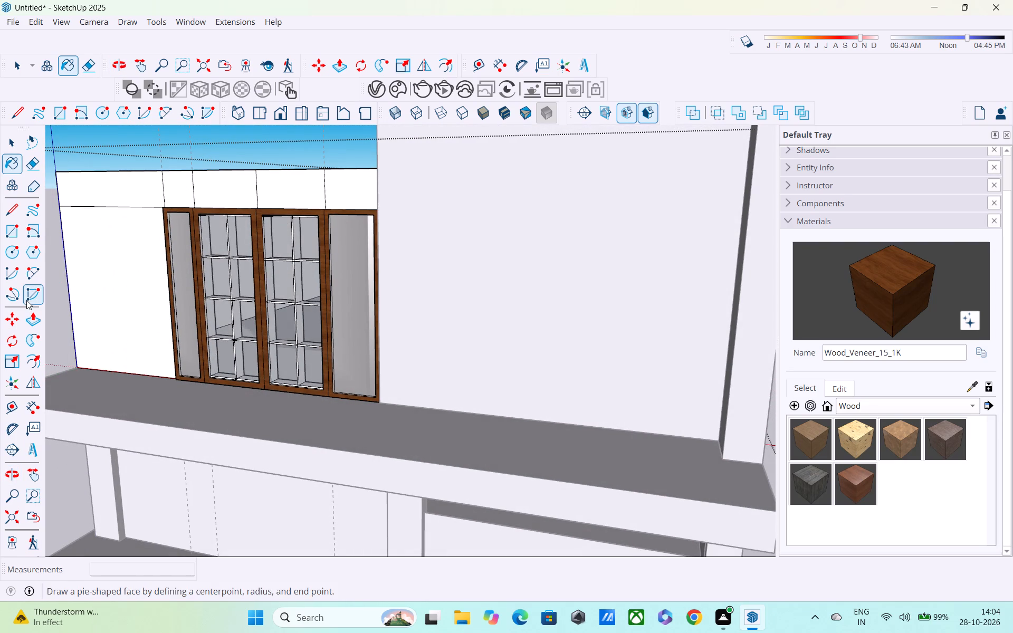
{"action": "key", "text": "Escape"}
{"action": "scroll", "coordinate": [20, 307], "scroll_direction": "down", "scroll_amount": 7}
{"action": "key", "text": "Escape"}
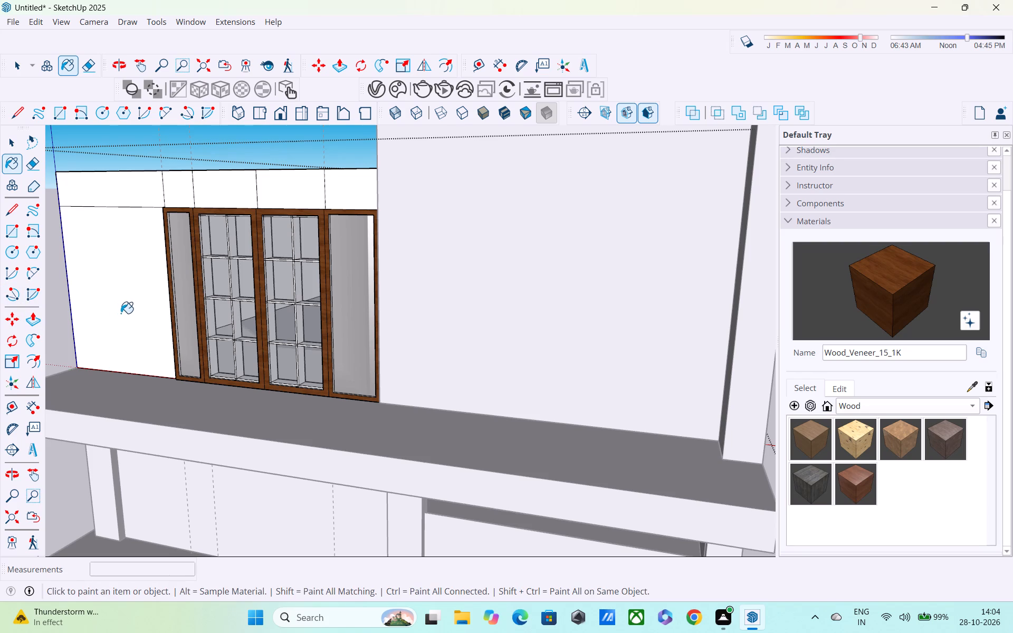
{"action": "scroll", "coordinate": [121, 313], "scroll_direction": "up", "scroll_amount": 1}
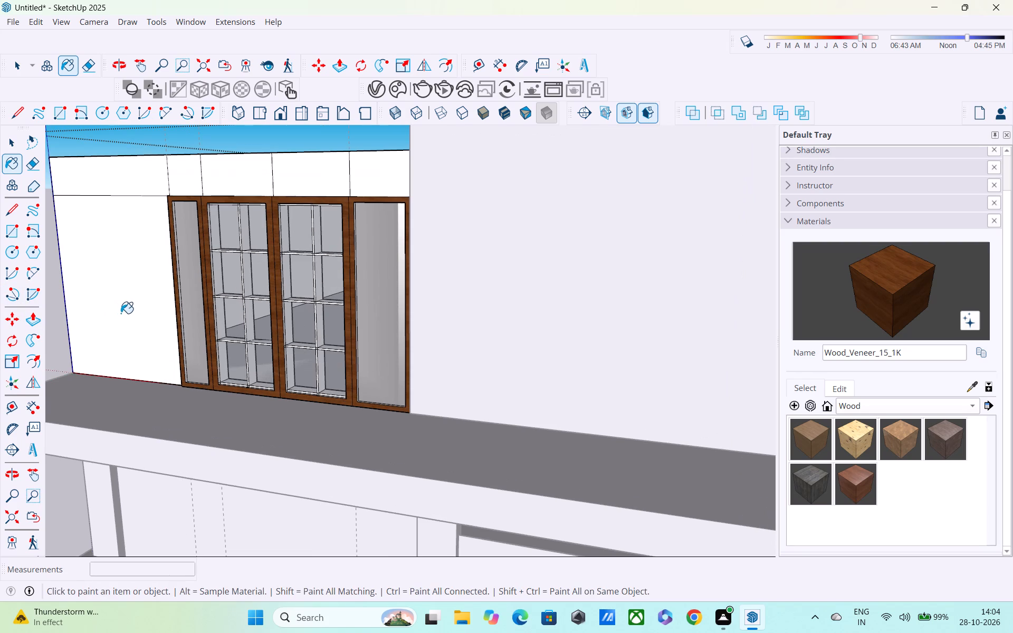
{"action": "key", "text": "space"}
{"action": "scroll", "coordinate": [118, 315], "scroll_direction": "down", "scroll_amount": 4}
{"action": "middle_click_drag", "start_coordinate": [118, 315], "coordinate": [327, 256]}
{"action": "scroll", "coordinate": [327, 256], "scroll_direction": "up", "scroll_amount": 5}
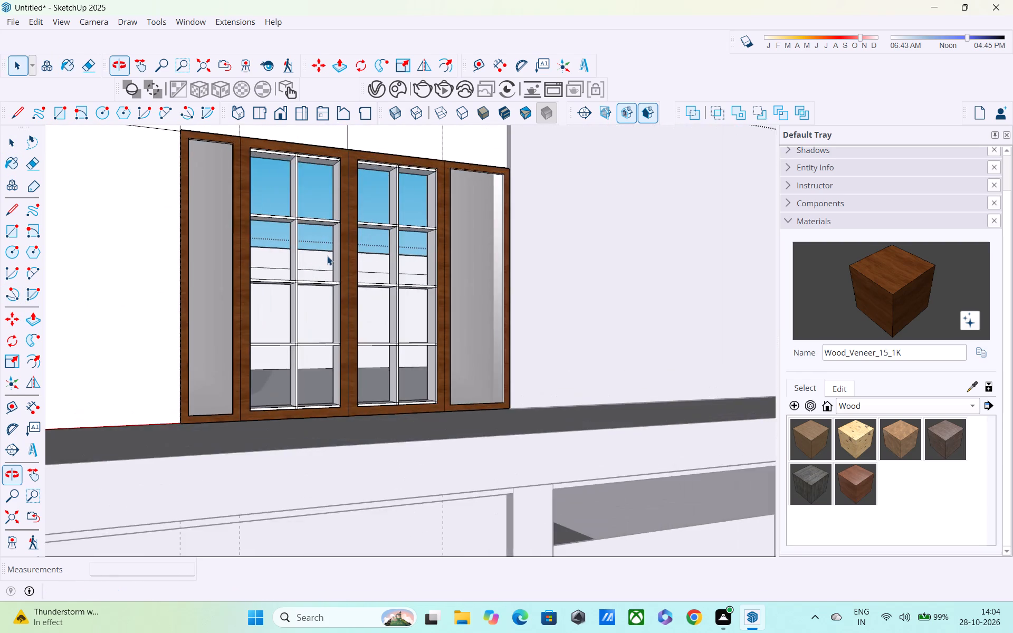
{"action": "scroll", "coordinate": [327, 256], "scroll_direction": "down", "scroll_amount": 6}
{"action": "middle_click_drag", "start_coordinate": [328, 257], "coordinate": [304, 300]}
{"action": "scroll", "coordinate": [304, 300], "scroll_direction": "up", "scroll_amount": 1}
{"action": "scroll", "coordinate": [289, 293], "scroll_direction": "down", "scroll_amount": 11}
{"action": "scroll", "coordinate": [264, 261], "scroll_direction": "up", "scroll_amount": 1}
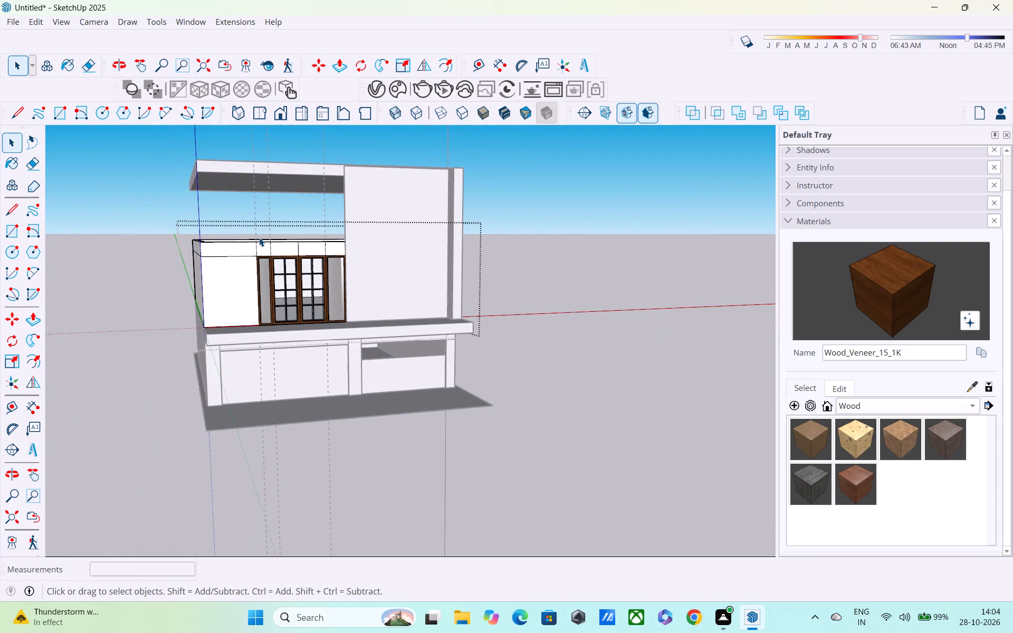
Close the open group and delete the dashed vertical guide lines that run through the door wall.
{"action": "middle_click_drag", "start_coordinate": [259, 237], "coordinate": [355, 420], "text": "shift"}
{"action": "left_click_drag", "start_coordinate": [504, 203], "coordinate": [332, 216]}
{"action": "left_click", "coordinate": [360, 198]}
{"action": "left_click_drag", "start_coordinate": [458, 187], "coordinate": [269, 204]}
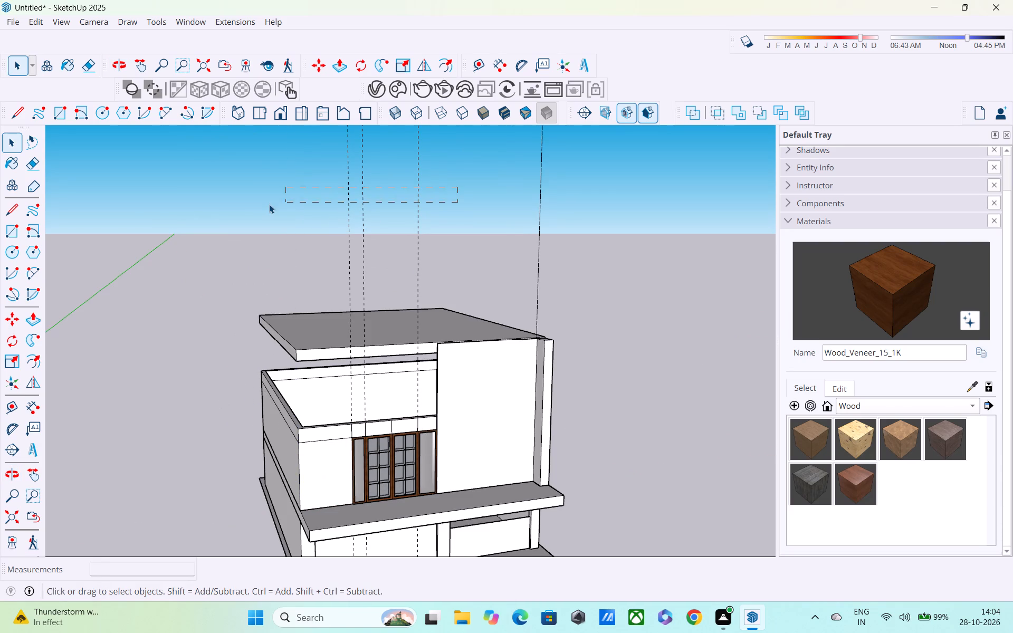
{"action": "left_click_drag", "start_coordinate": [269, 204], "coordinate": [269, 205]}
{"action": "key", "text": "Delete"}
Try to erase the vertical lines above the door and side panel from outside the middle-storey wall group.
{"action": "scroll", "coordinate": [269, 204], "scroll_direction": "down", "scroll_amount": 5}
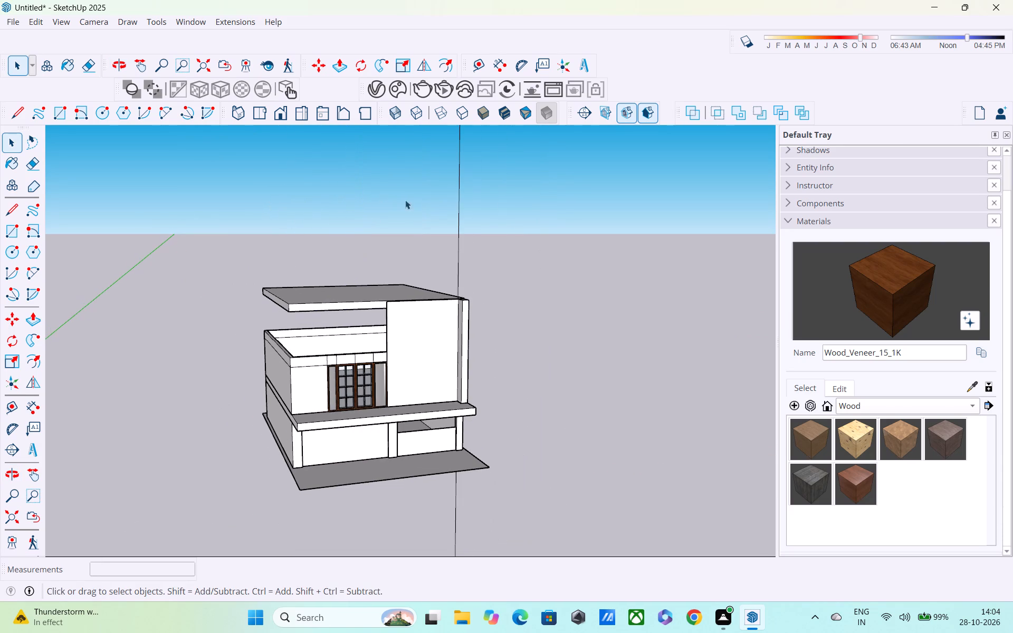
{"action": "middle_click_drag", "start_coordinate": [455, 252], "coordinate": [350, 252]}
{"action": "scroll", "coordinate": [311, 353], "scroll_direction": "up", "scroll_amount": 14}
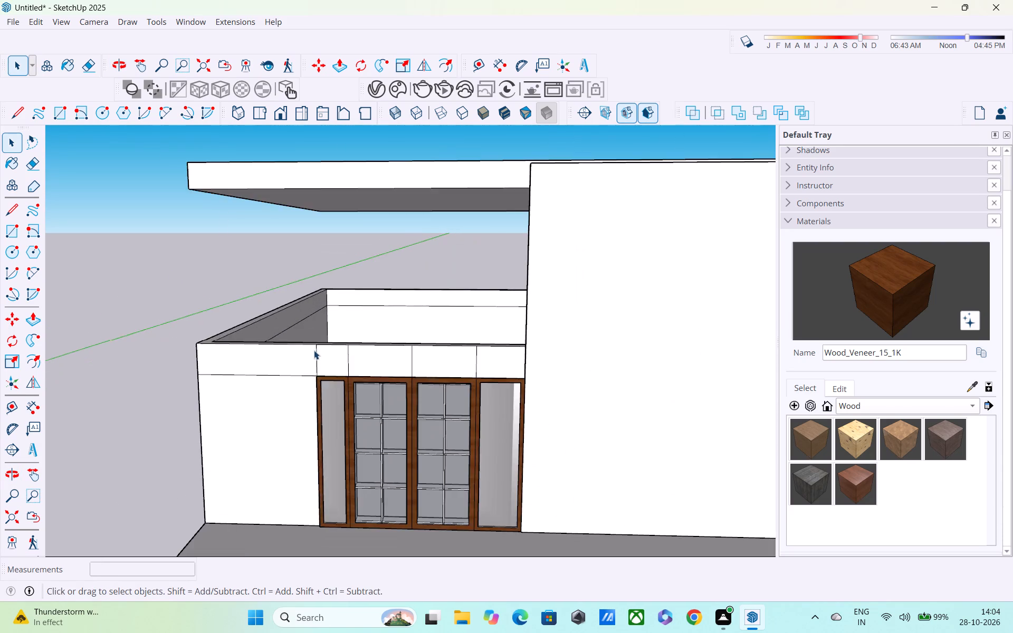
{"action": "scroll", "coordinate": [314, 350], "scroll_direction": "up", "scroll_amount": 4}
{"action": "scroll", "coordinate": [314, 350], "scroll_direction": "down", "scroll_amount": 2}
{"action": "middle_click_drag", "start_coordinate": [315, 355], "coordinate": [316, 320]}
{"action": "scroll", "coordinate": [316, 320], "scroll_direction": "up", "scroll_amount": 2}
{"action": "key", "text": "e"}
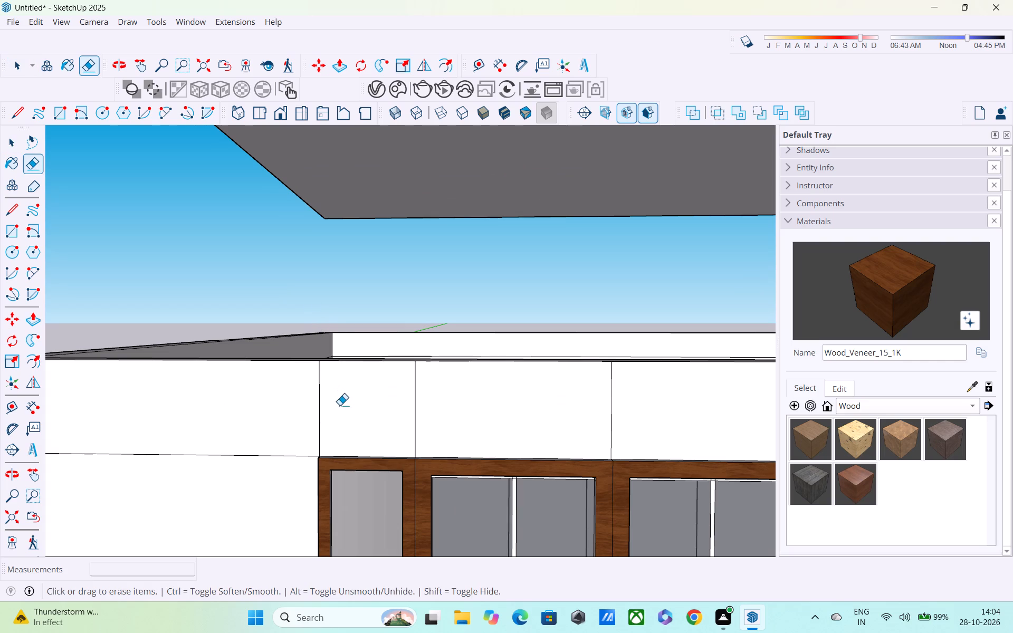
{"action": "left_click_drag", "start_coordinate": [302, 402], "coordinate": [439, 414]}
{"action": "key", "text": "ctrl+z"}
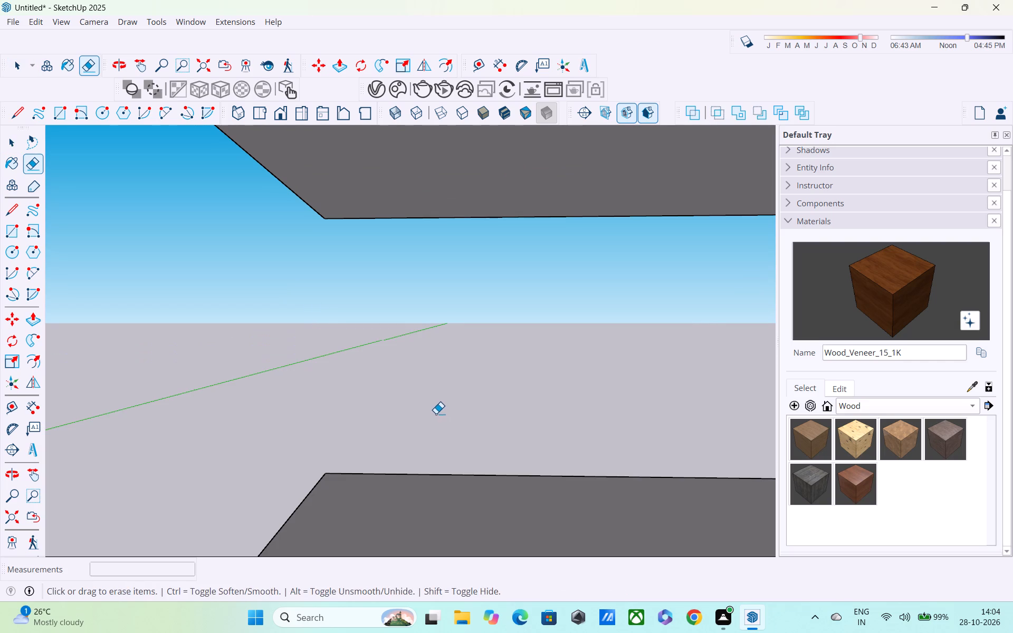
Open the middle-storey wall group and erase all the vertical lines on the wall above the door and side panels.
{"action": "key", "text": "space"}
{"action": "double_click", "coordinate": [382, 398]}
{"action": "key", "text": "e"}
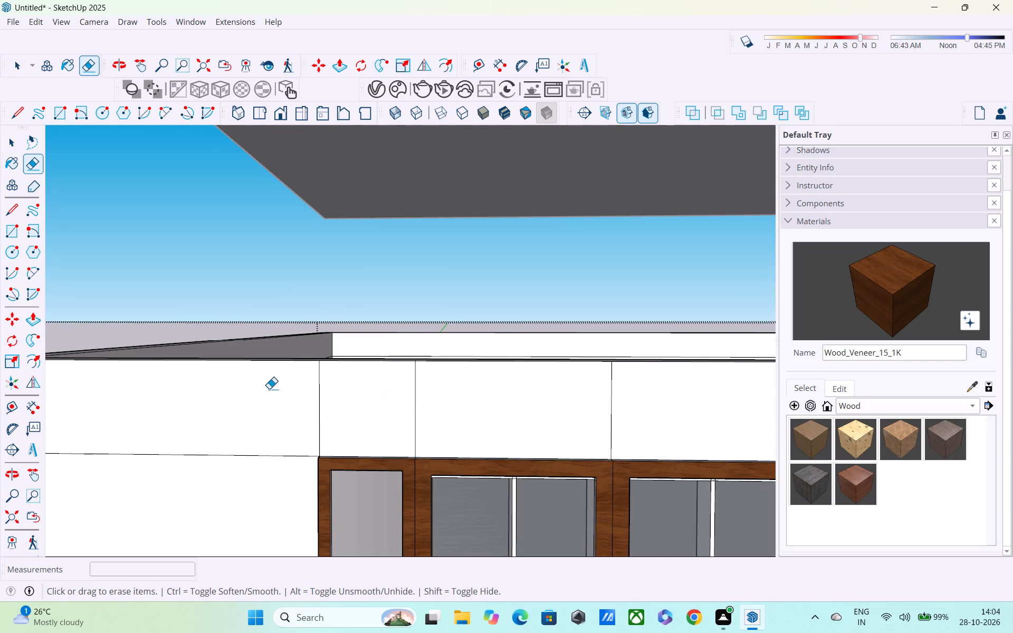
{"action": "left_click_drag", "start_coordinate": [269, 389], "coordinate": [619, 408]}
{"action": "scroll", "coordinate": [619, 408], "scroll_direction": "down", "scroll_amount": 6}
{"action": "middle_click_drag", "start_coordinate": [619, 408], "coordinate": [432, 405], "text": "shift"}
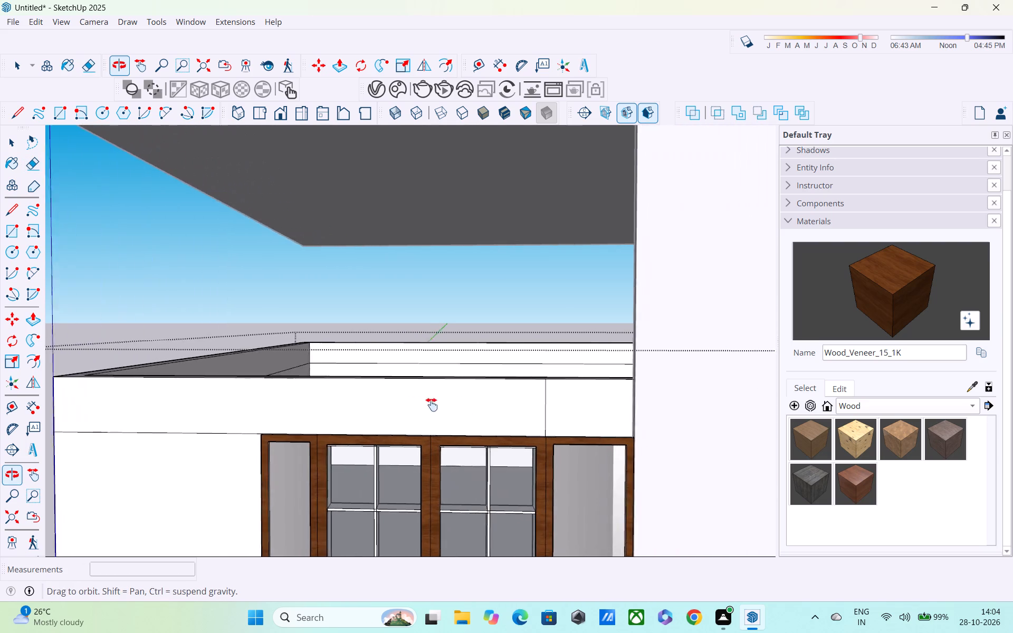
{"action": "middle_click_drag", "start_coordinate": [432, 405], "coordinate": [326, 403], "text": "shift"}
{"action": "left_click_drag", "start_coordinate": [465, 411], "coordinate": [530, 421]}
{"action": "middle_click_drag", "start_coordinate": [424, 411], "coordinate": [161, 393]}
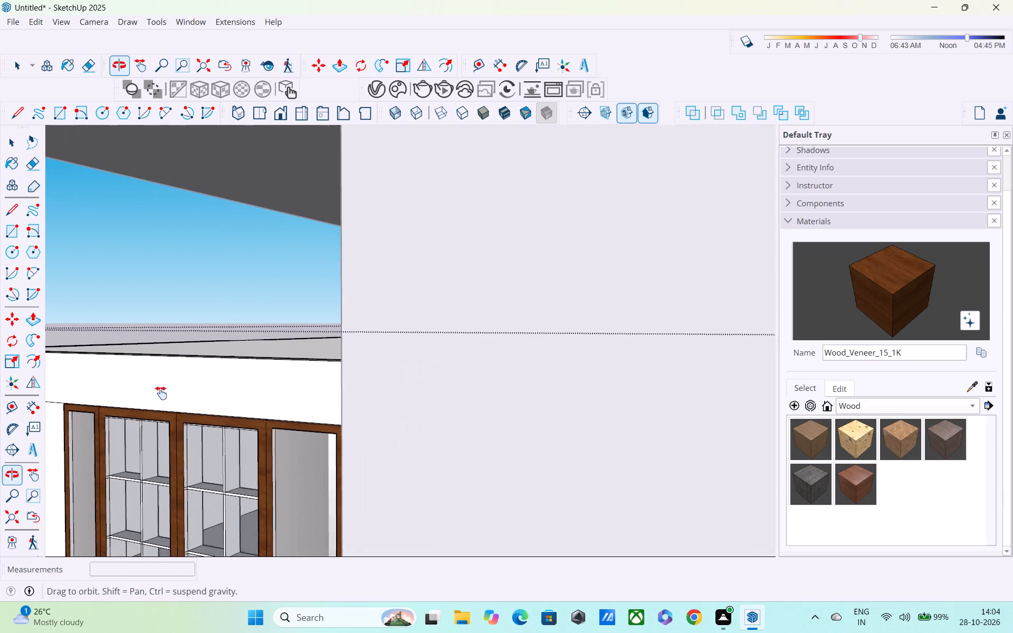
Close the open middle-storey wall group and return to the front of the building.
{"action": "middle_click_drag", "start_coordinate": [161, 393], "coordinate": [155, 390]}
{"action": "middle_click_drag", "start_coordinate": [188, 401], "coordinate": [525, 393]}
{"action": "scroll", "coordinate": [470, 393], "scroll_direction": "down", "scroll_amount": 7}
{"action": "middle_click_drag", "start_coordinate": [218, 396], "coordinate": [503, 367], "text": "shift"}
{"action": "scroll", "coordinate": [504, 366], "scroll_direction": "up", "scroll_amount": 1}
{"action": "scroll", "coordinate": [502, 368], "scroll_direction": "down", "scroll_amount": 4}
{"action": "middle_click_drag", "start_coordinate": [499, 373], "coordinate": [428, 395]}
{"action": "key", "text": "space"}
{"action": "left_click", "coordinate": [174, 274]}
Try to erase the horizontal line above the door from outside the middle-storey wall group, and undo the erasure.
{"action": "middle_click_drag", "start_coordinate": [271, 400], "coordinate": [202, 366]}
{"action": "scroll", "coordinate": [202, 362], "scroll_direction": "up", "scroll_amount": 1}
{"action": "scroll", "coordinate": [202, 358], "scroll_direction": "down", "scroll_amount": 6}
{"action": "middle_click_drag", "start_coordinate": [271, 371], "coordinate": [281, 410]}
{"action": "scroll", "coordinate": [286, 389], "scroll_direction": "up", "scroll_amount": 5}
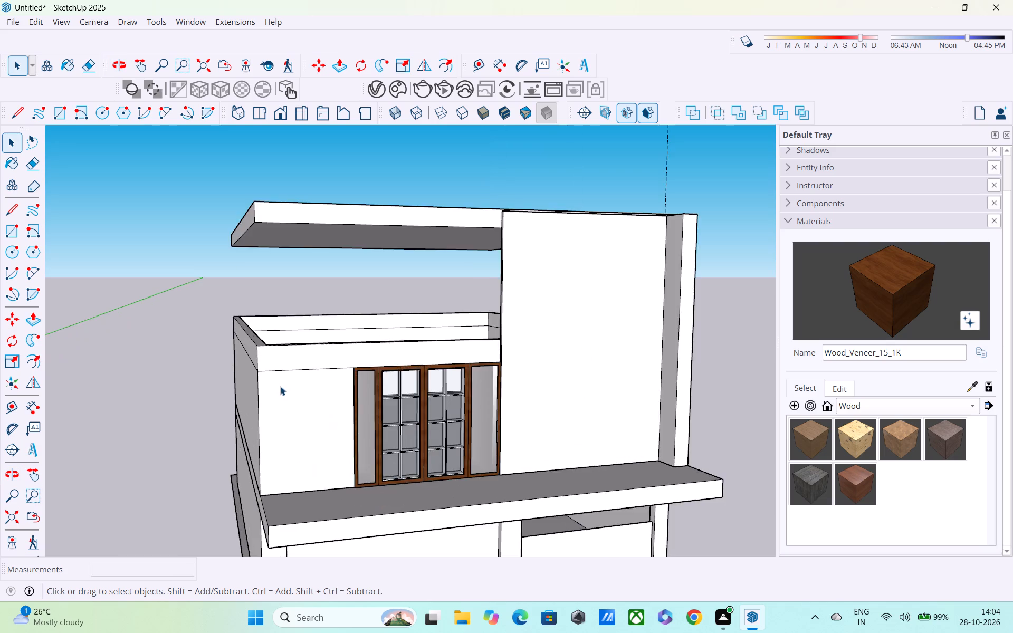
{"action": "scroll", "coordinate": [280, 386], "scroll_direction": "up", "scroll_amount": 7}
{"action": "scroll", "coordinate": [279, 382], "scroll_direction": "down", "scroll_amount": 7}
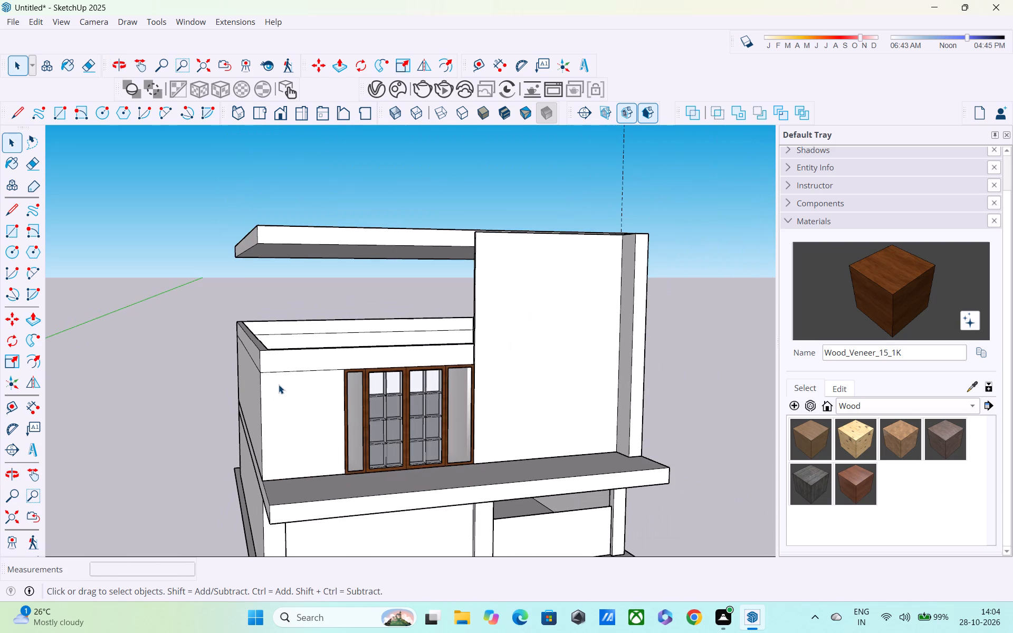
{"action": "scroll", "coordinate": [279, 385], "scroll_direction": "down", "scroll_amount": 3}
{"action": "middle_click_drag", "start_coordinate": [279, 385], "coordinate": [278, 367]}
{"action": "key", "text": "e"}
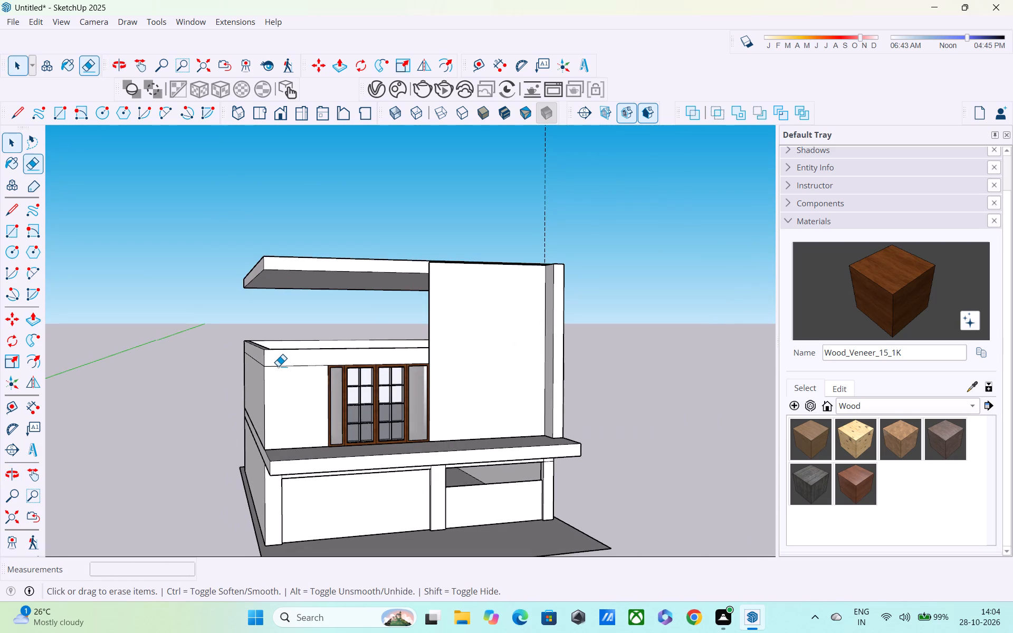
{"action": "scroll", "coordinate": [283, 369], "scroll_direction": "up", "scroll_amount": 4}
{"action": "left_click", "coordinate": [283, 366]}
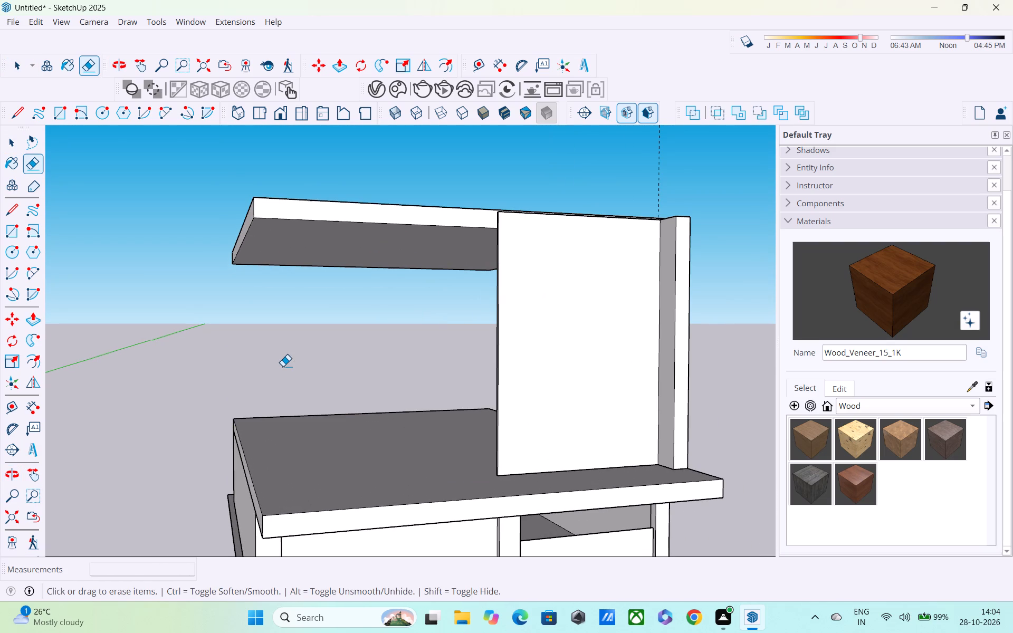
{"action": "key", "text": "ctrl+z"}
Open the middle-storey wall group, erase the horizontal line near the top of its outer wall faces all around, and close the group.
{"action": "key", "text": "space"}
{"action": "double_click", "coordinate": [284, 382]}
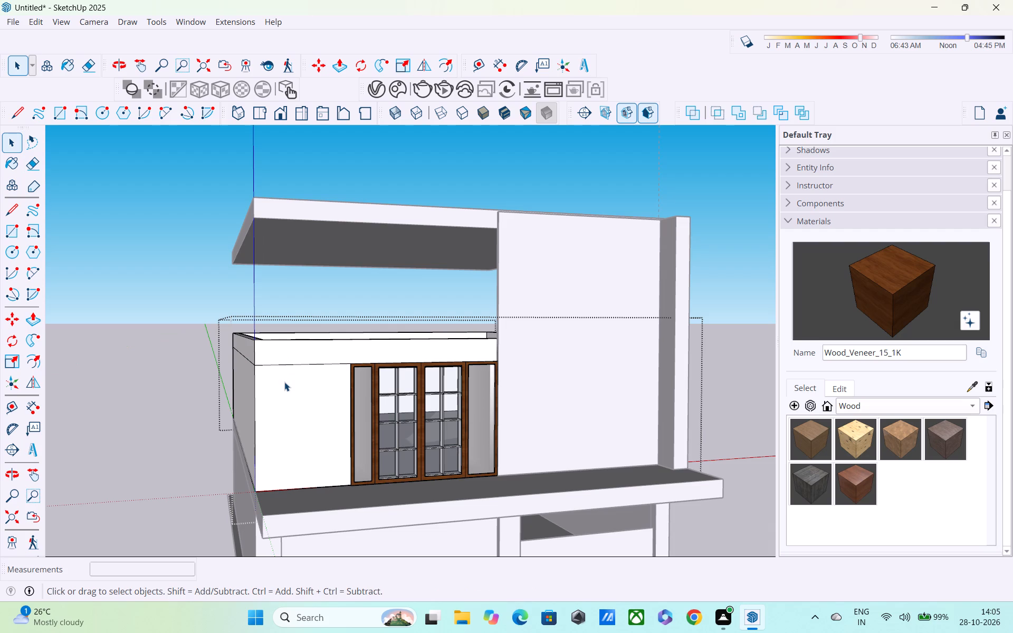
{"action": "key", "text": "e"}
{"action": "left_click_drag", "start_coordinate": [283, 360], "coordinate": [267, 396]}
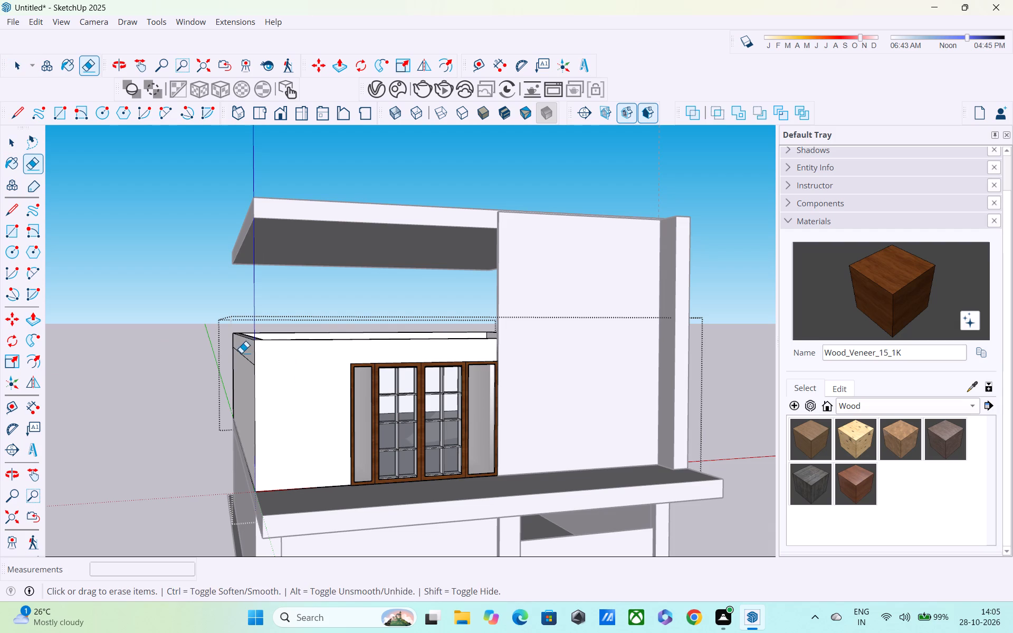
{"action": "middle_click_drag", "start_coordinate": [242, 353], "coordinate": [290, 353]}
{"action": "left_click_drag", "start_coordinate": [282, 352], "coordinate": [280, 383]}
{"action": "scroll", "coordinate": [261, 374], "scroll_direction": "down", "scroll_amount": 1}
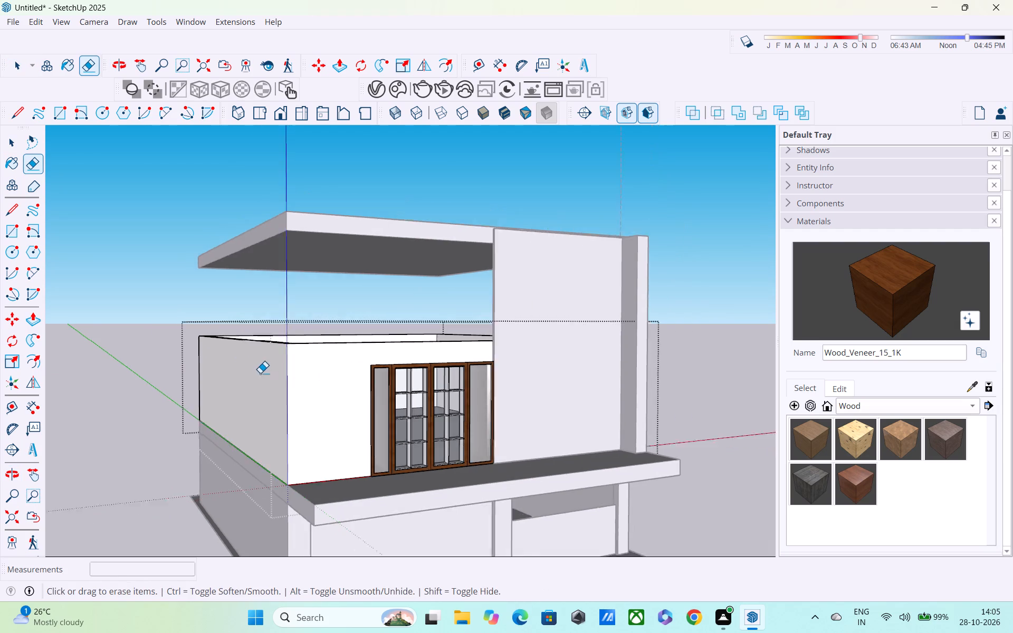
{"action": "scroll", "coordinate": [260, 373], "scroll_direction": "down", "scroll_amount": 1}
{"action": "middle_click_drag", "start_coordinate": [272, 377], "coordinate": [1011, 302]}
{"action": "left_click_drag", "start_coordinate": [611, 266], "coordinate": [609, 295]}
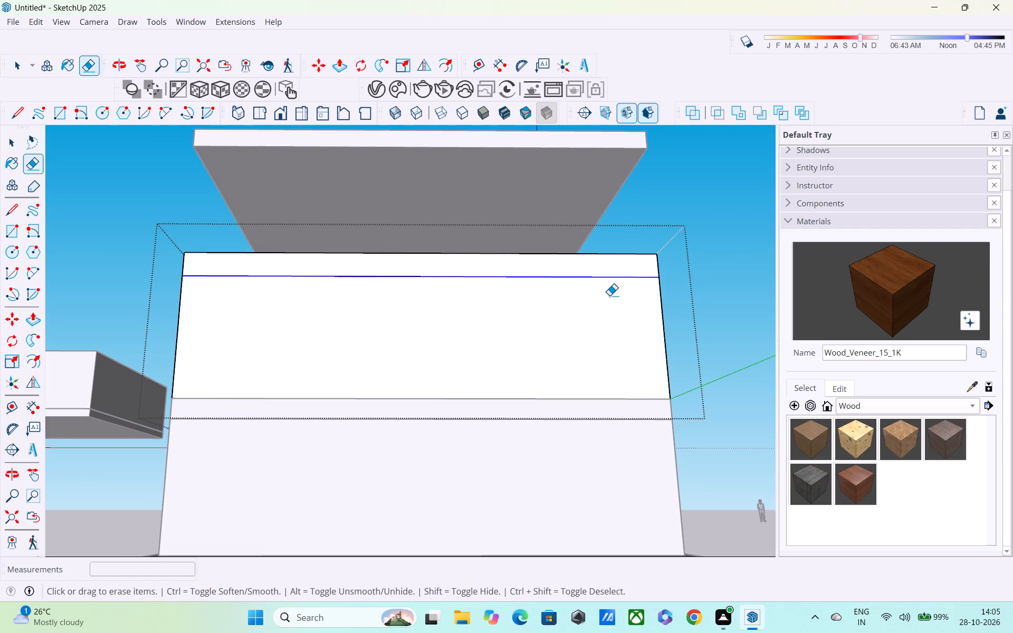
{"action": "left_click_drag", "start_coordinate": [609, 295], "coordinate": [608, 303]}
{"action": "middle_click_drag", "start_coordinate": [426, 323], "coordinate": [740, 375]}
{"action": "left_click_drag", "start_coordinate": [651, 351], "coordinate": [651, 361]}
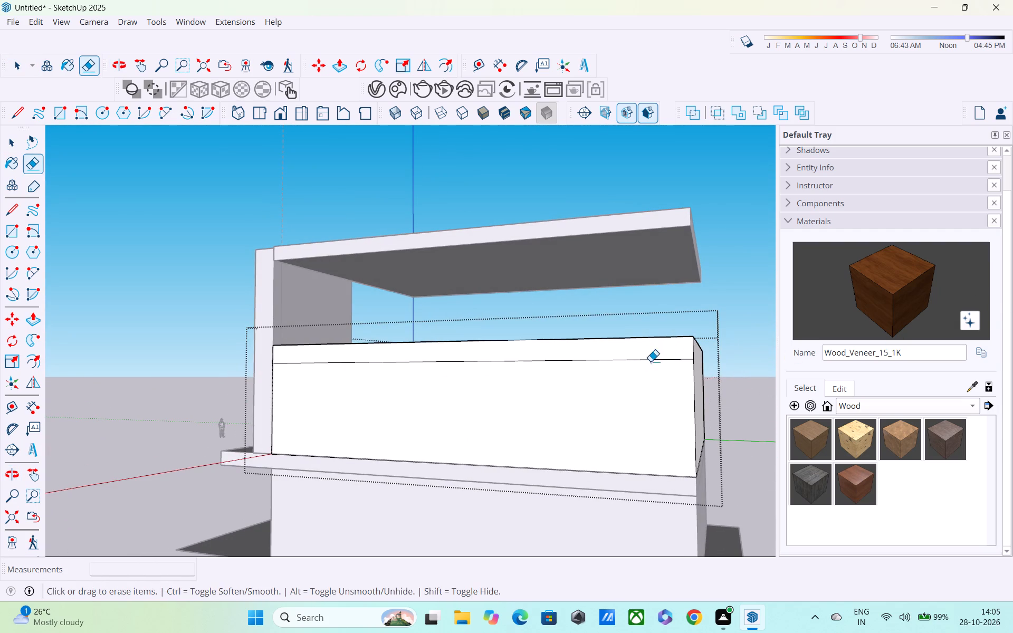
{"action": "left_click_drag", "start_coordinate": [651, 361], "coordinate": [649, 380]}
{"action": "scroll", "coordinate": [397, 381], "scroll_direction": "down", "scroll_amount": 1}
{"action": "middle_click_drag", "start_coordinate": [758, 419], "coordinate": [816, 418]}
{"action": "middle_click_drag", "start_coordinate": [586, 386], "coordinate": [836, 420]}
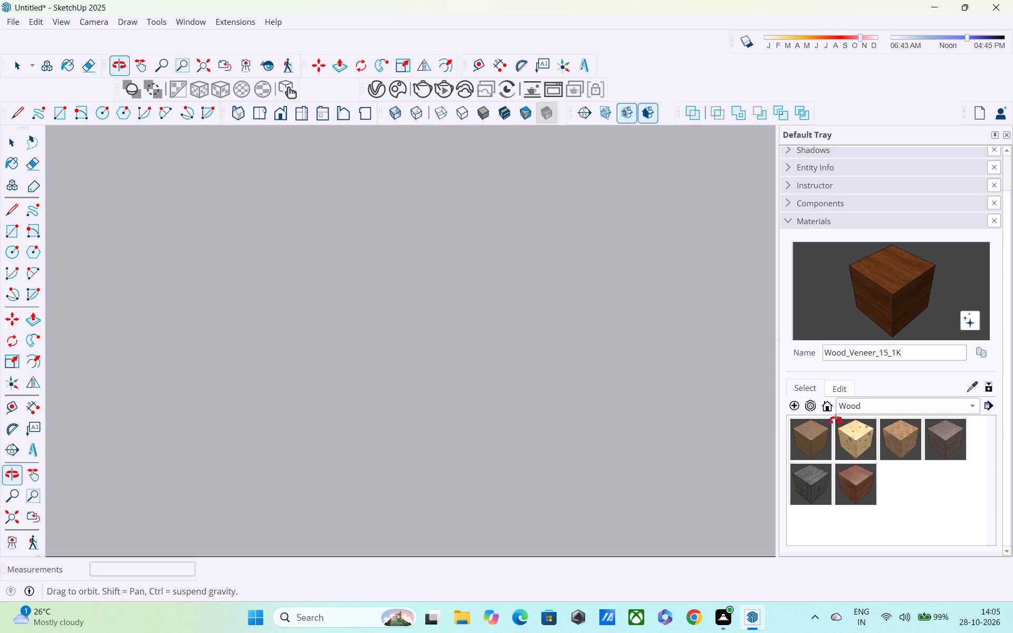
{"action": "middle_click_drag", "start_coordinate": [836, 420], "coordinate": [887, 425]}
{"action": "middle_click_drag", "start_coordinate": [492, 417], "coordinate": [798, 363]}
{"action": "key", "text": "space"}
{"action": "left_click", "coordinate": [658, 330]}
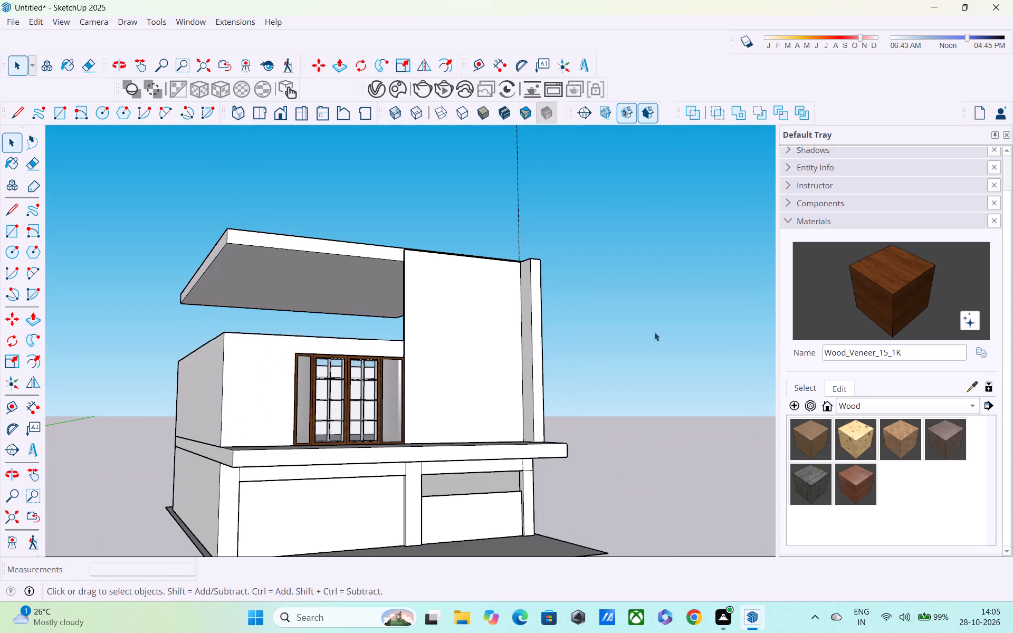
Examine the cleaned middle-storey wall, door and projecting slab from the front, both up close and within the whole building.
{"action": "middle_click_drag", "start_coordinate": [624, 383], "coordinate": [569, 476]}
{"action": "scroll", "coordinate": [561, 475], "scroll_direction": "up", "scroll_amount": 1}
{"action": "scroll", "coordinate": [481, 447], "scroll_direction": "down", "scroll_amount": 7}
{"action": "scroll", "coordinate": [302, 534], "scroll_direction": "up", "scroll_amount": 1}
{"action": "middle_click_drag", "start_coordinate": [187, 555], "coordinate": [183, 493]}
{"action": "scroll", "coordinate": [428, 498], "scroll_direction": "up", "scroll_amount": 6}
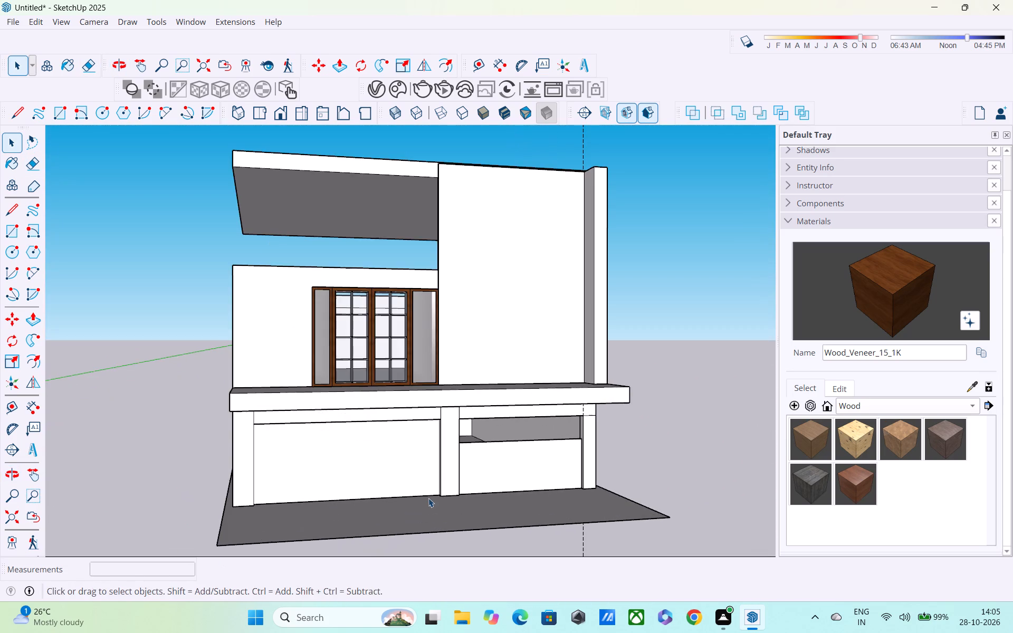
{"action": "middle_click_drag", "start_coordinate": [419, 493], "coordinate": [385, 464]}
{"action": "scroll", "coordinate": [360, 441], "scroll_direction": "up", "scroll_amount": 4}
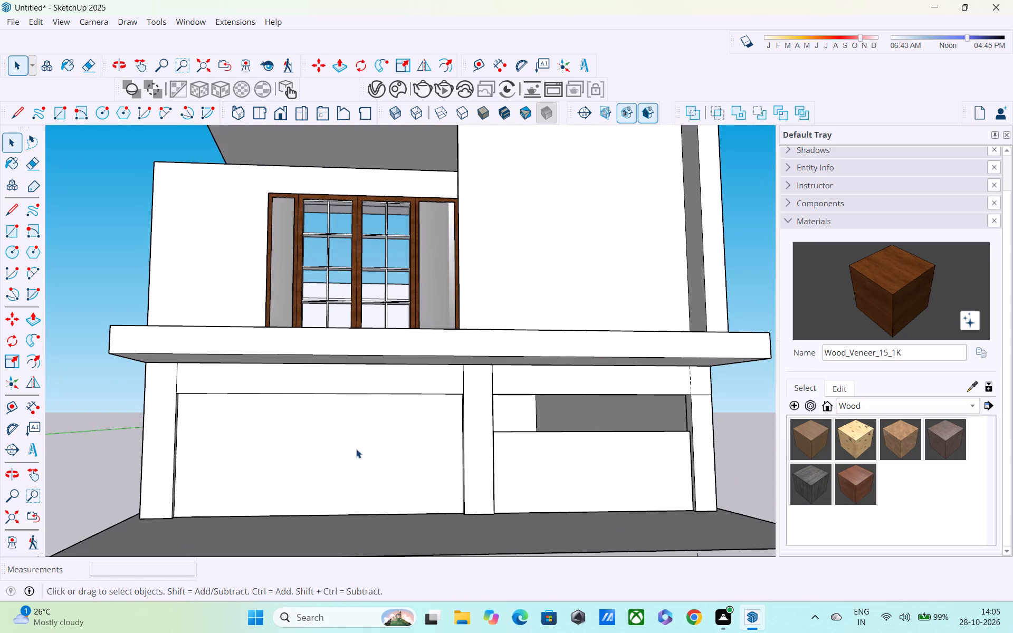
{"action": "scroll", "coordinate": [346, 429], "scroll_direction": "down", "scroll_amount": 6}
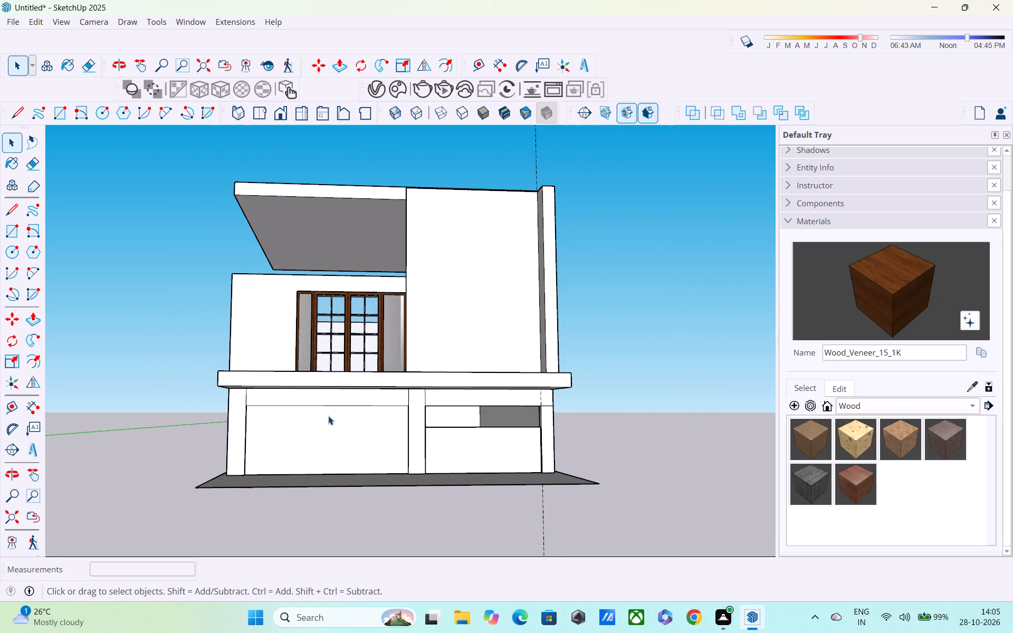
{"action": "middle_click_drag", "start_coordinate": [328, 416], "coordinate": [333, 442]}
{"action": "scroll", "coordinate": [333, 442], "scroll_direction": "up", "scroll_amount": 1}
{"action": "scroll", "coordinate": [333, 442], "scroll_direction": "down", "scroll_amount": 5}
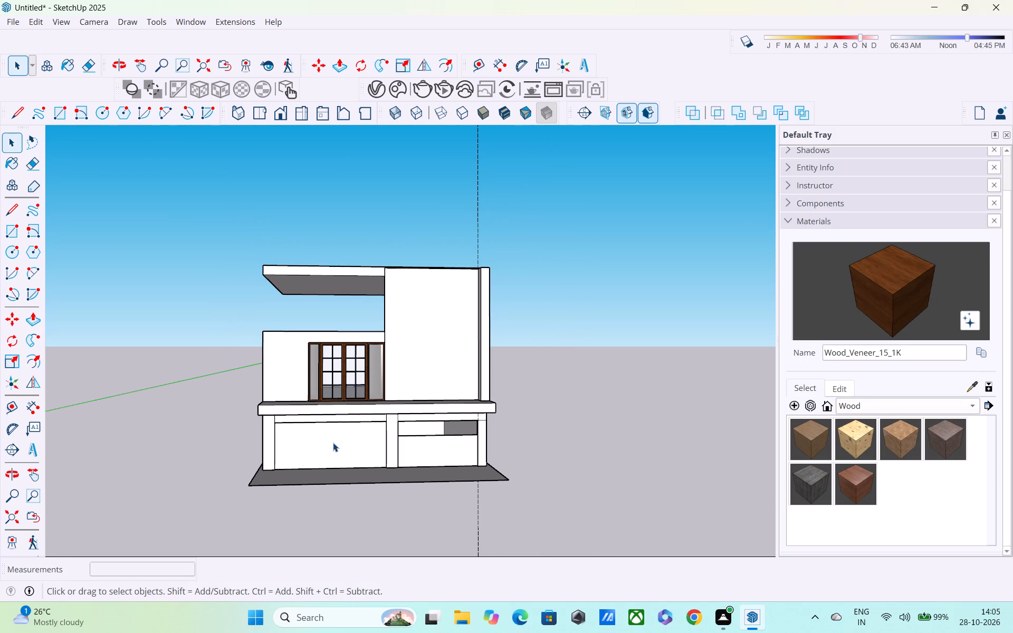
{"action": "scroll", "coordinate": [333, 443], "scroll_direction": "up", "scroll_amount": 4}
{"action": "scroll", "coordinate": [295, 351], "scroll_direction": "up", "scroll_amount": 5}
{"action": "scroll", "coordinate": [276, 349], "scroll_direction": "down", "scroll_amount": 2}
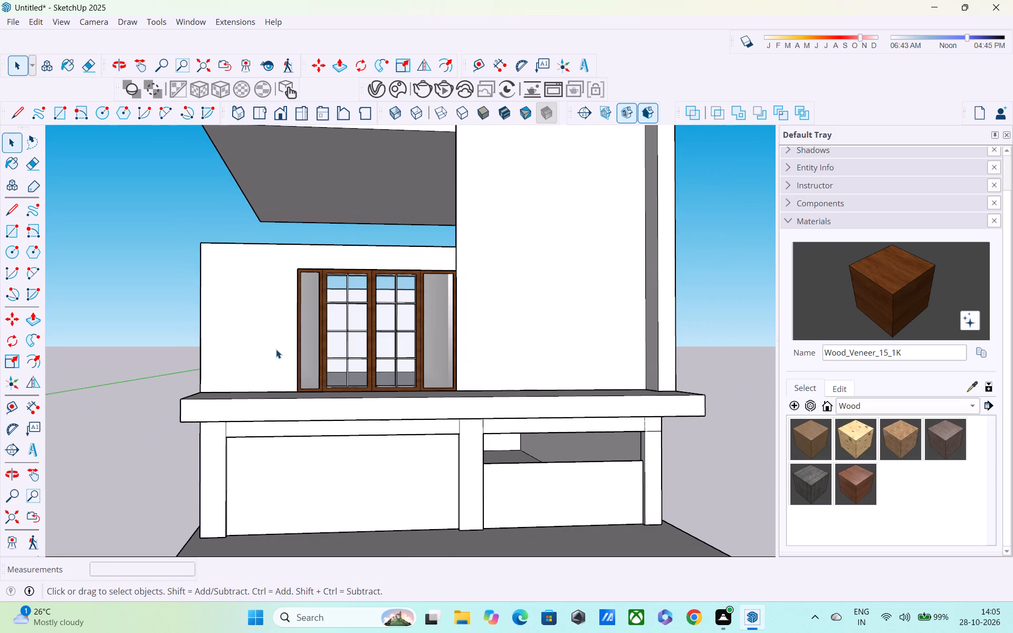
{"action": "middle_click_drag", "start_coordinate": [276, 349], "coordinate": [288, 375]}
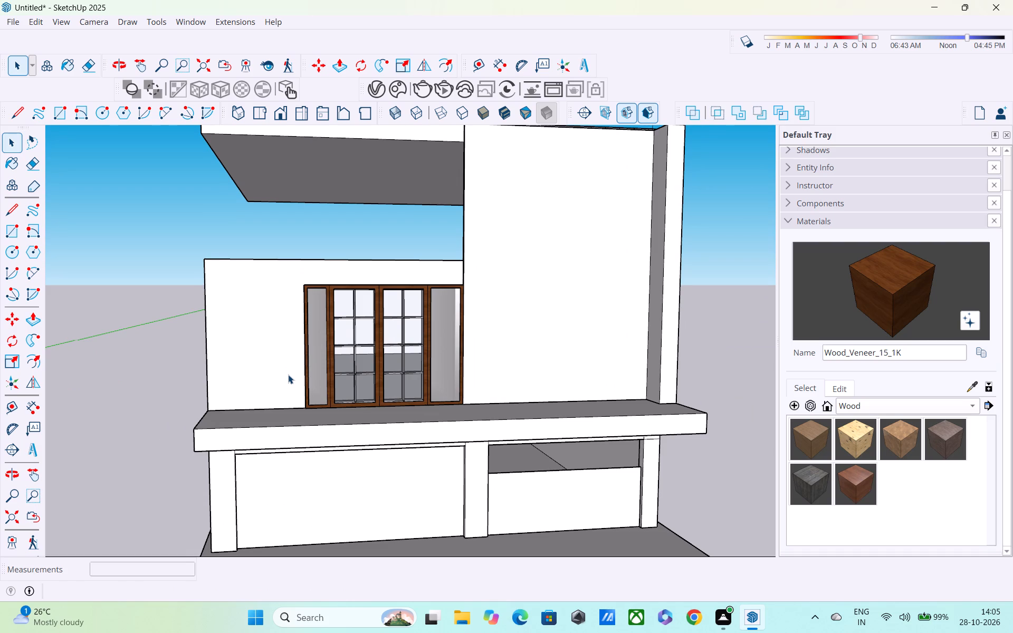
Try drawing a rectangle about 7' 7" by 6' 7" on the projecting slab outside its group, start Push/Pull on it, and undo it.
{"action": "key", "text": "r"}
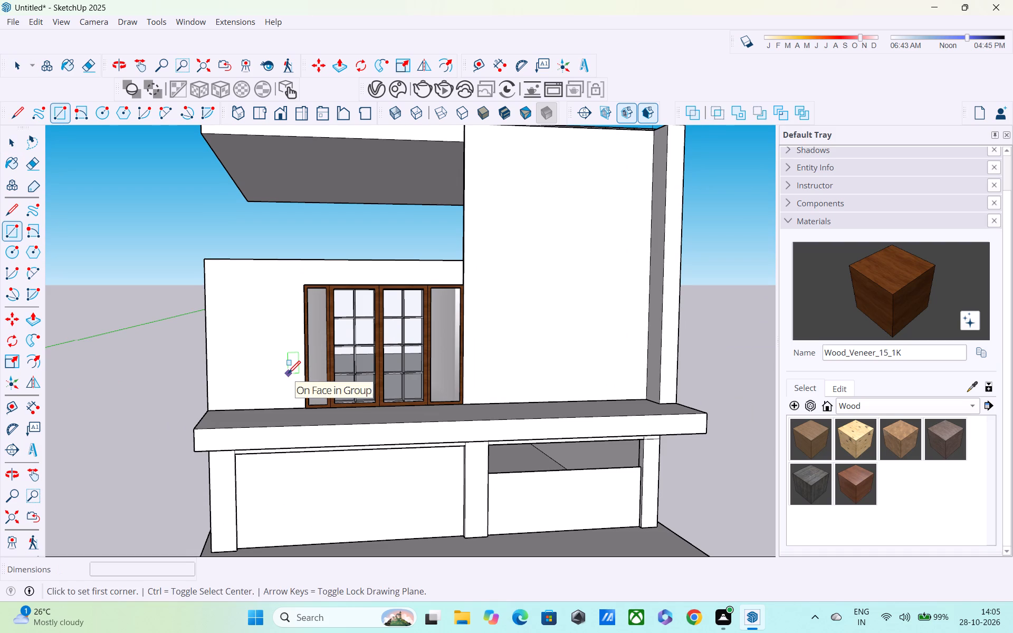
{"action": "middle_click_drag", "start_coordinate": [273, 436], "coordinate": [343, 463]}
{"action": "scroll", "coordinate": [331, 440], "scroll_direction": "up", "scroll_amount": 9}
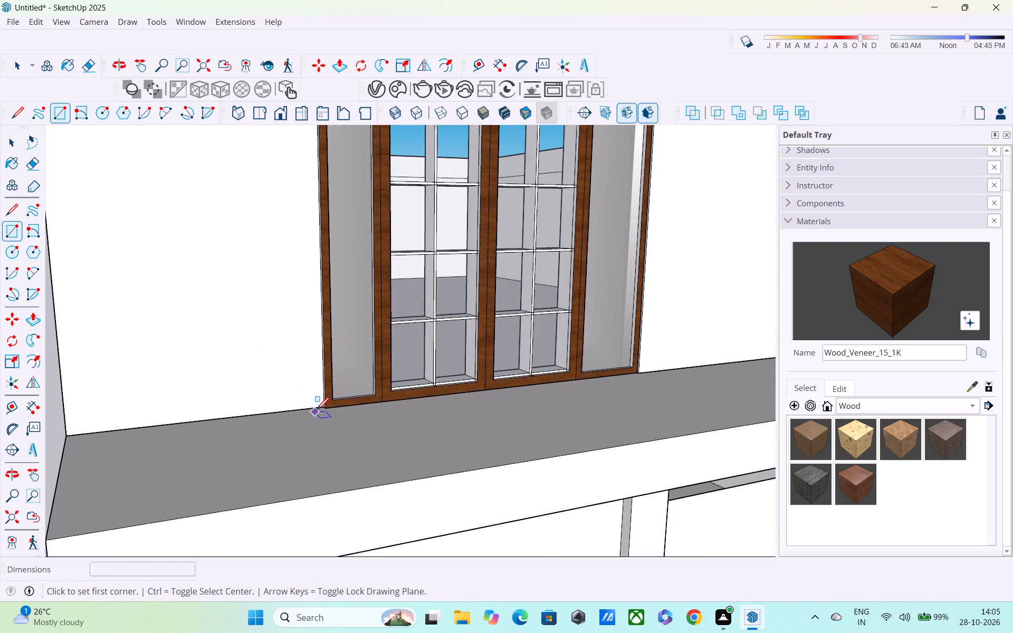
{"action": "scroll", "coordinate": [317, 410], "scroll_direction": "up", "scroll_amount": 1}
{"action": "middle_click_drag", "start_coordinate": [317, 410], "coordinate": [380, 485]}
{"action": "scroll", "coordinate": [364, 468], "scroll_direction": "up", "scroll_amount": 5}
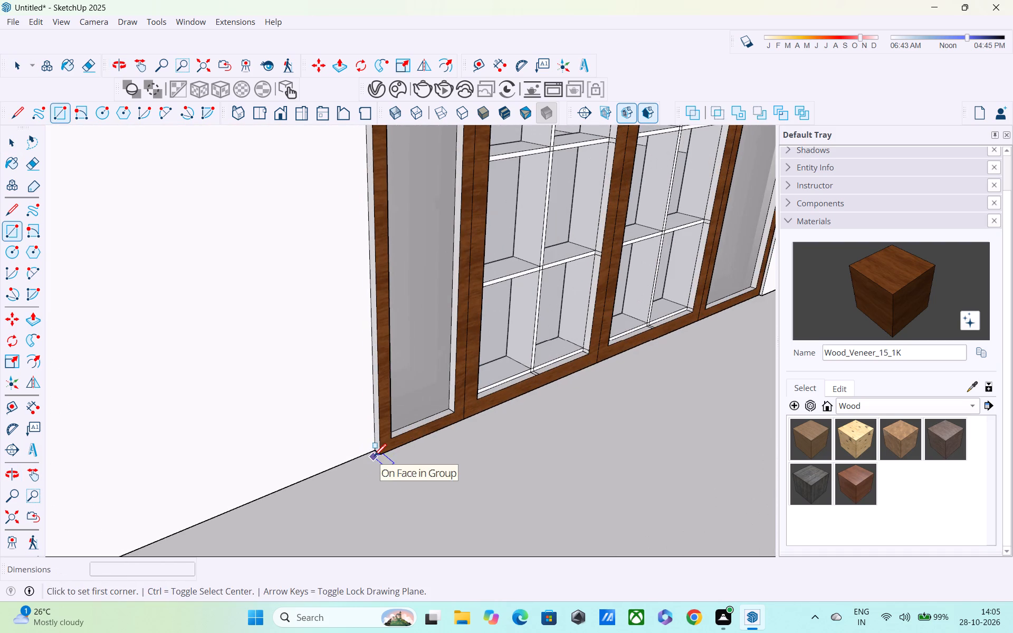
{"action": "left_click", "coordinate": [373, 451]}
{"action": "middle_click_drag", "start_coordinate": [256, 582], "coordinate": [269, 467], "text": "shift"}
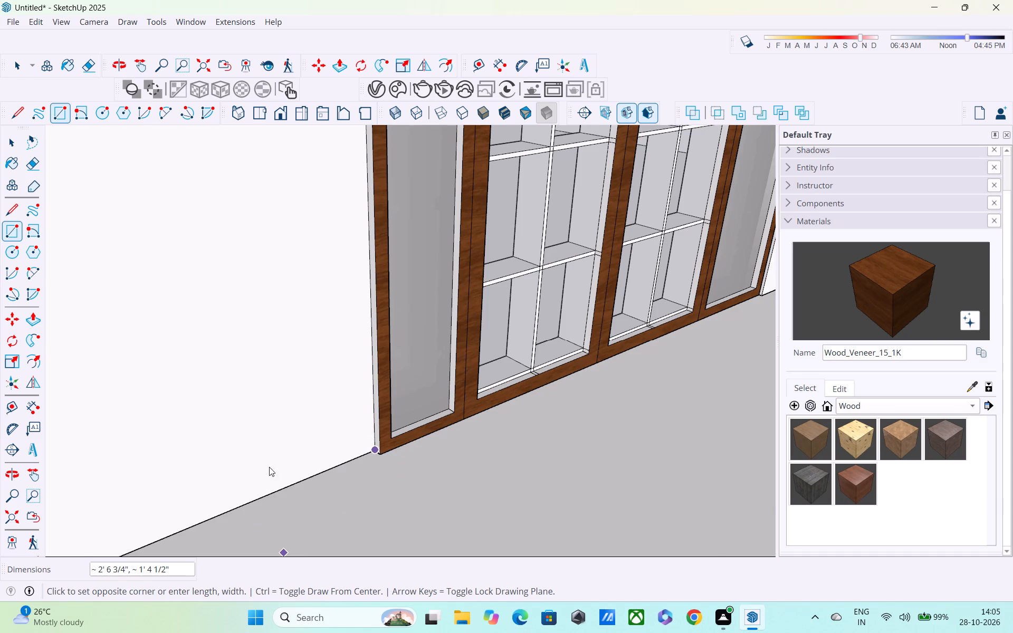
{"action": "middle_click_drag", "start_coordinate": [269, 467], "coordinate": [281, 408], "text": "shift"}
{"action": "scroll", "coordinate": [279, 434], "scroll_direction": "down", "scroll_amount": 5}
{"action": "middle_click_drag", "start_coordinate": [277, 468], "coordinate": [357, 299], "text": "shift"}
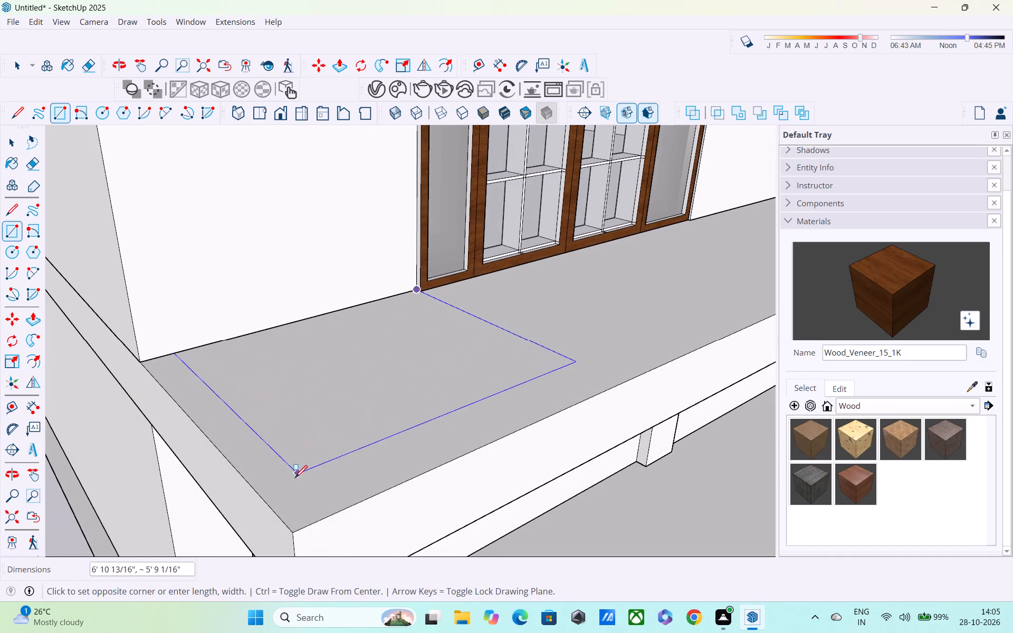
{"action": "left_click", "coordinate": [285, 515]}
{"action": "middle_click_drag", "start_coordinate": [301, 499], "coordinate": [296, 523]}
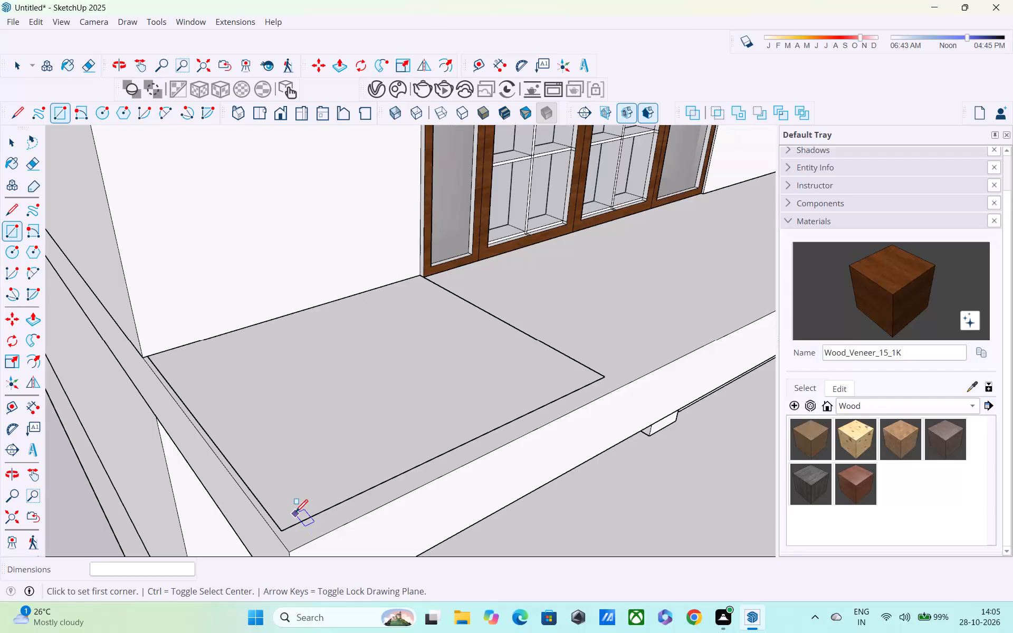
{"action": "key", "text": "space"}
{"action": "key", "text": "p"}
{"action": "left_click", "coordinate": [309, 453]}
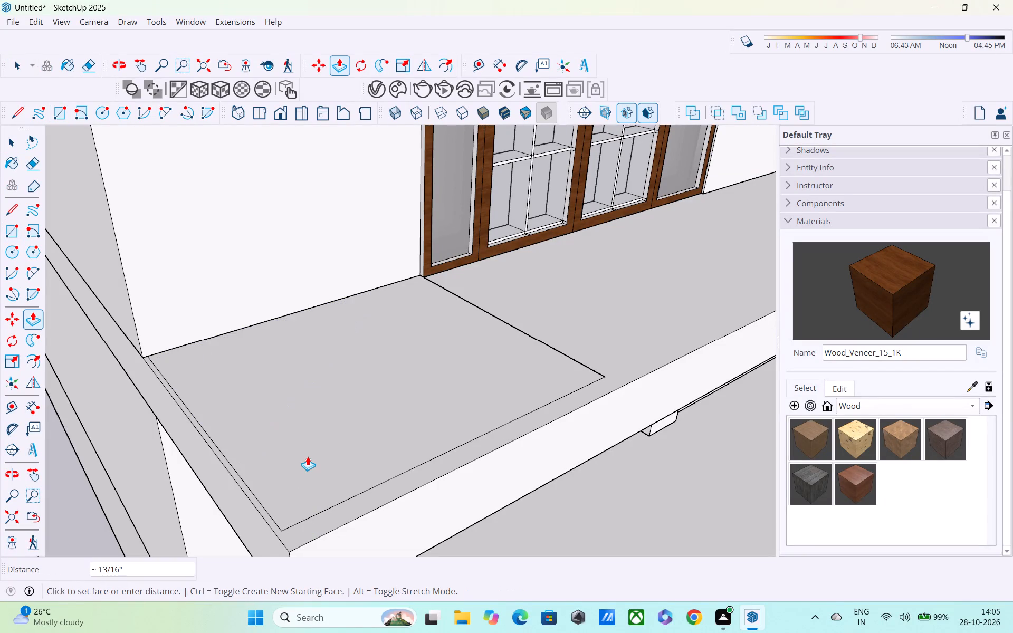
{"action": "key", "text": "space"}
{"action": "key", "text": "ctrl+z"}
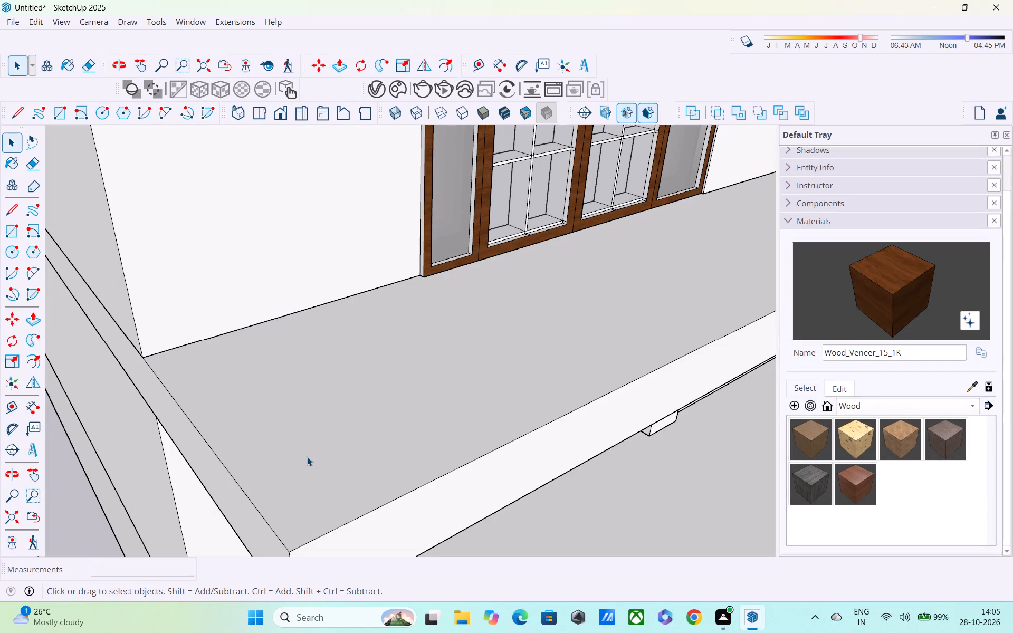
Open the slab group and draw a rectangle about 7' 5" by 6' 8" from the side panel's bottom outer corner towards the slab's front corner.
{"action": "key", "text": "space"}
{"action": "double_click", "coordinate": [318, 449]}
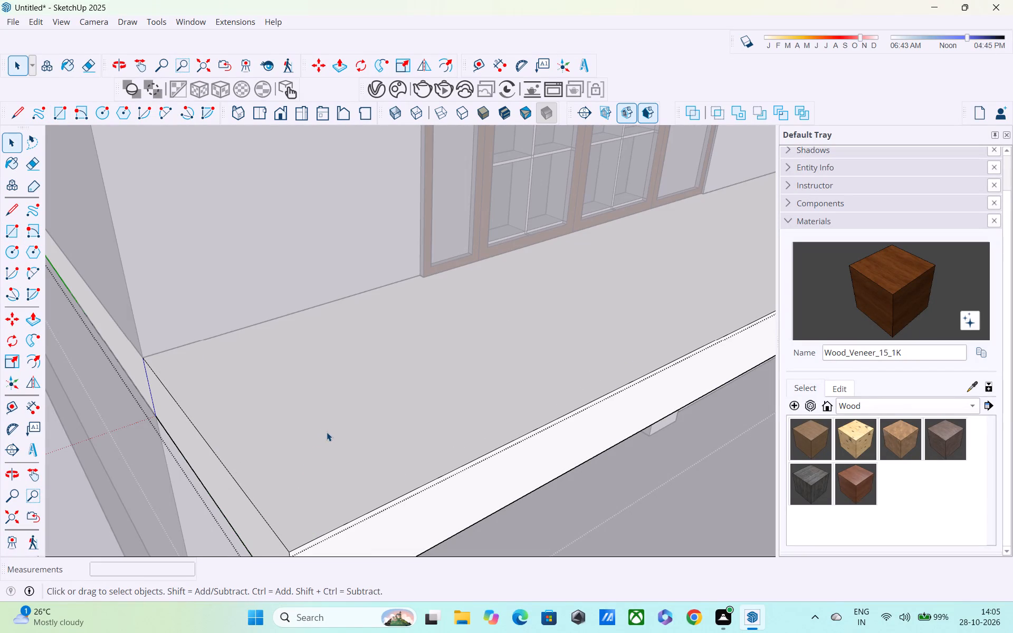
{"action": "key", "text": "r"}
{"action": "left_click", "coordinate": [417, 272]}
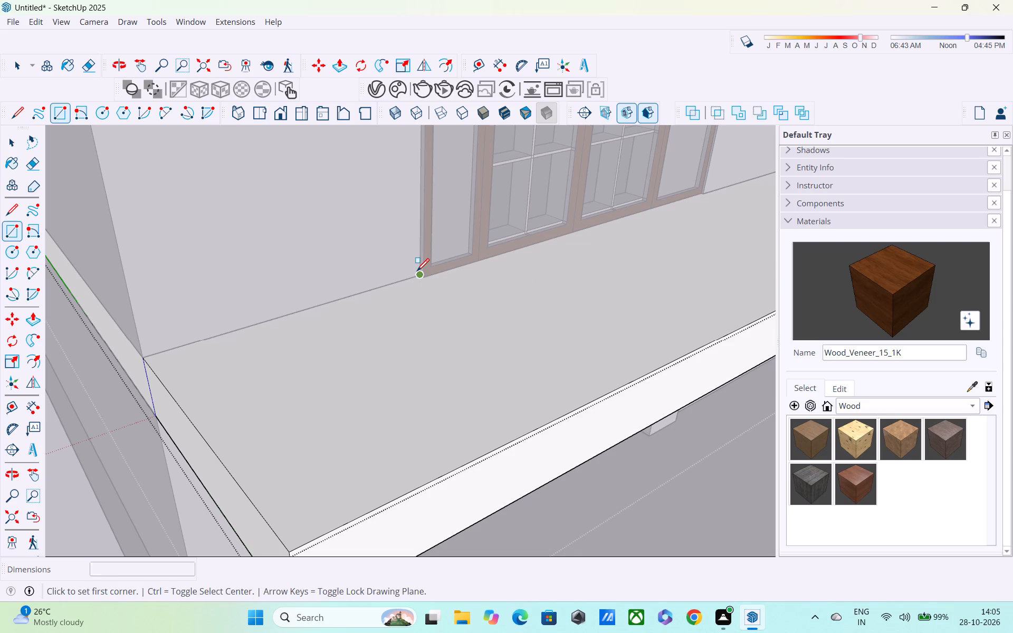
{"action": "left_click", "coordinate": [293, 534]}
Push/Pull the slab rectangle up 12' to the top of the middle-storey wall, and close the slab group.
{"action": "key", "text": "p"}
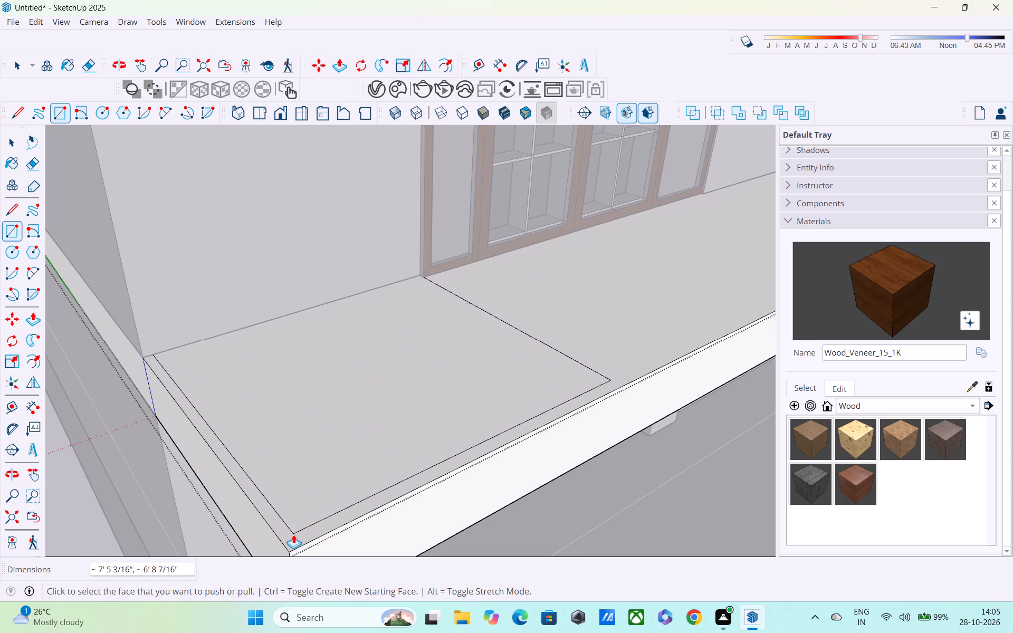
{"action": "left_click", "coordinate": [304, 504]}
{"action": "scroll", "coordinate": [337, 318], "scroll_direction": "down", "scroll_amount": 5}
{"action": "middle_click_drag", "start_coordinate": [337, 320], "coordinate": [337, 431], "text": "shift"}
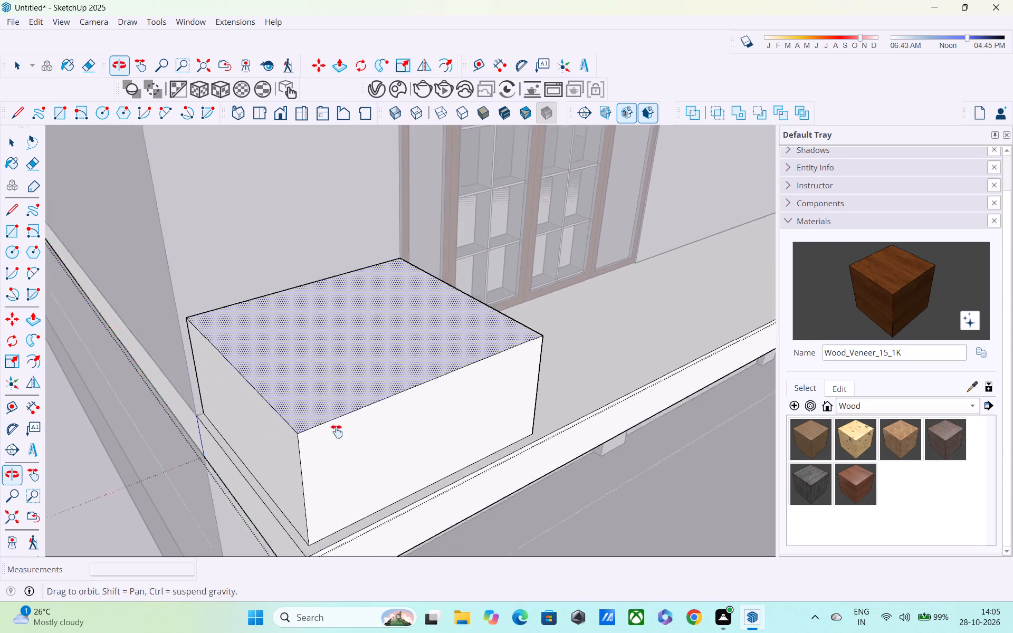
{"action": "middle_click_drag", "start_coordinate": [337, 431], "coordinate": [337, 512], "text": "shift"}
{"action": "scroll", "coordinate": [337, 349], "scroll_direction": "down", "scroll_amount": 5}
{"action": "middle_click_drag", "start_coordinate": [337, 332], "coordinate": [332, 551], "text": "shift"}
{"action": "scroll", "coordinate": [332, 551], "scroll_direction": "up", "scroll_amount": 1}
{"action": "scroll", "coordinate": [339, 454], "scroll_direction": "down", "scroll_amount": 6}
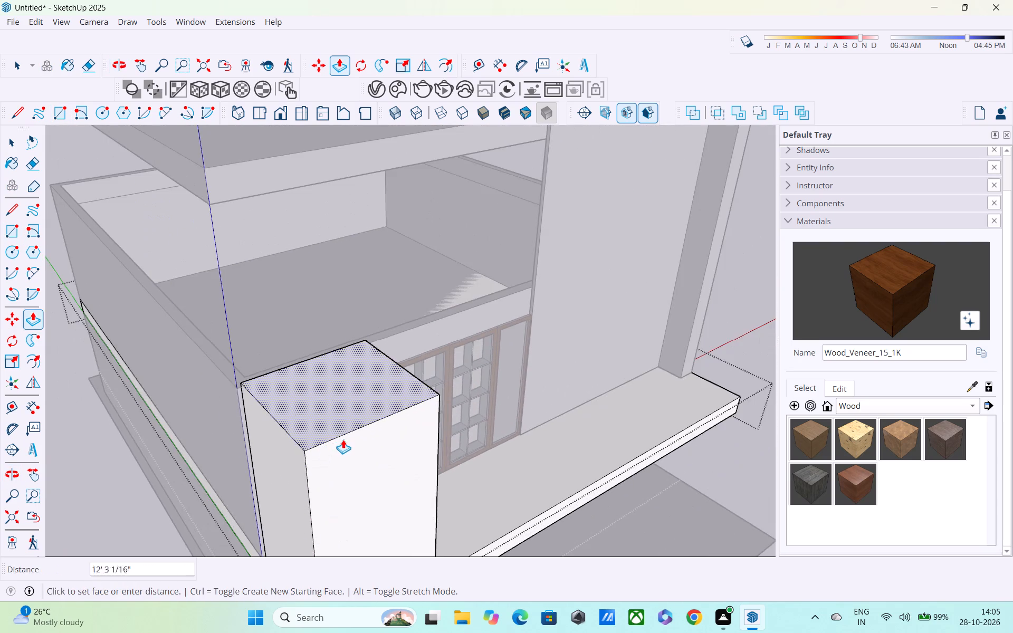
{"action": "middle_click_drag", "start_coordinate": [343, 439], "coordinate": [466, 420]}
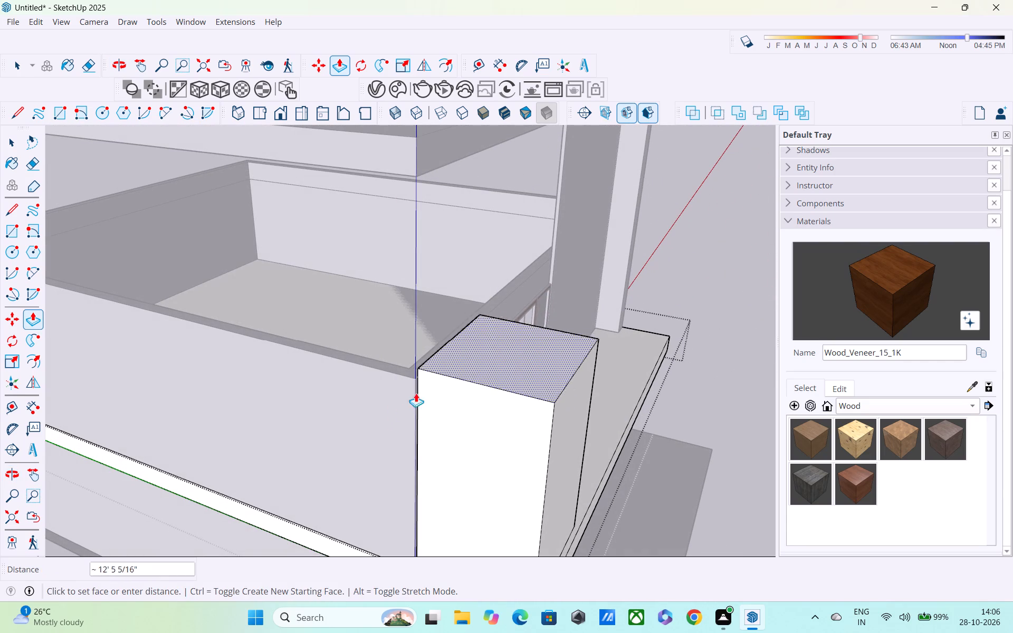
{"action": "left_click", "coordinate": [413, 381]}
{"action": "middle_click_drag", "start_coordinate": [438, 410], "coordinate": [405, 373]}
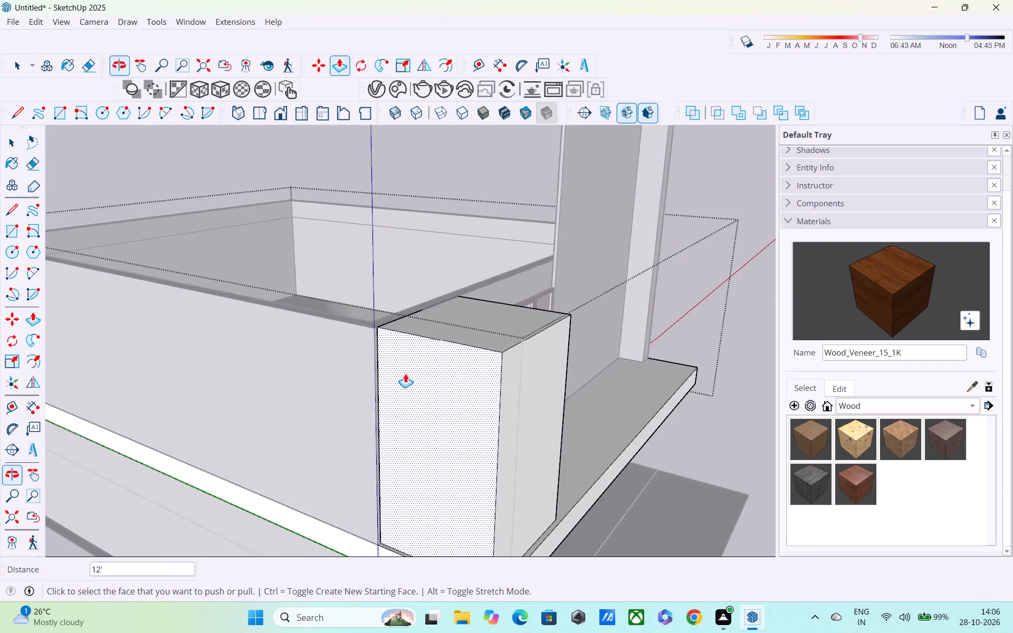
{"action": "scroll", "coordinate": [405, 376], "scroll_direction": "down", "scroll_amount": 6}
{"action": "key", "text": "space"}
{"action": "left_click", "coordinate": [703, 312]}
Examine the building with its new front corner block from several sides, along with the separate walled structure beside it.
{"action": "scroll", "coordinate": [613, 375], "scroll_direction": "down", "scroll_amount": 3}
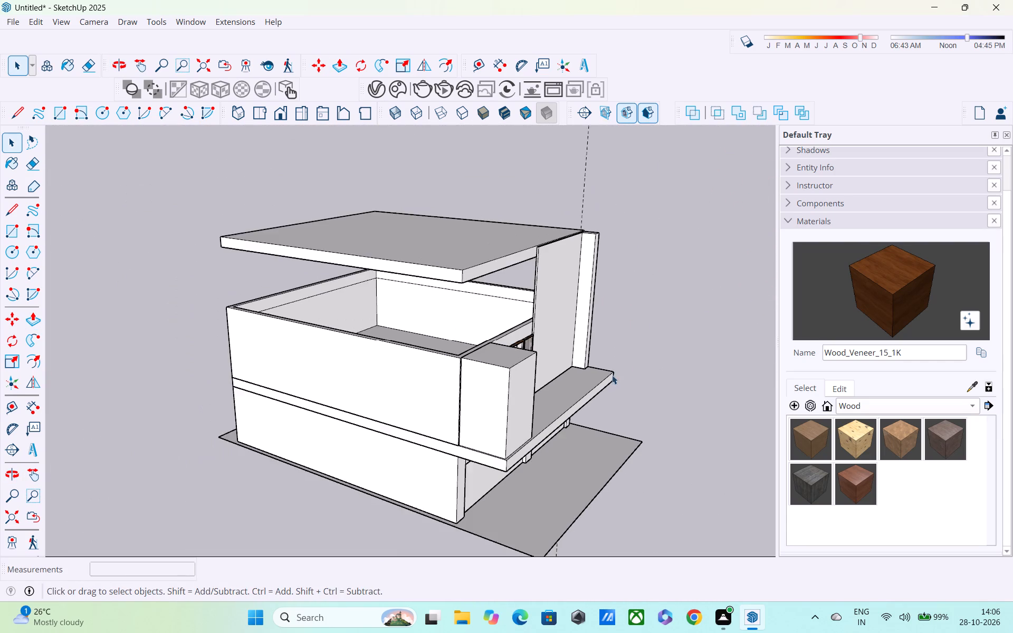
{"action": "middle_click_drag", "start_coordinate": [607, 375], "coordinate": [503, 359]}
{"action": "scroll", "coordinate": [501, 356], "scroll_direction": "down", "scroll_amount": 7}
{"action": "scroll", "coordinate": [534, 363], "scroll_direction": "up", "scroll_amount": 1}
{"action": "middle_click_drag", "start_coordinate": [534, 357], "coordinate": [525, 308]}
{"action": "scroll", "coordinate": [525, 305], "scroll_direction": "down", "scroll_amount": 6}
{"action": "middle_click_drag", "start_coordinate": [673, 331], "coordinate": [556, 332]}
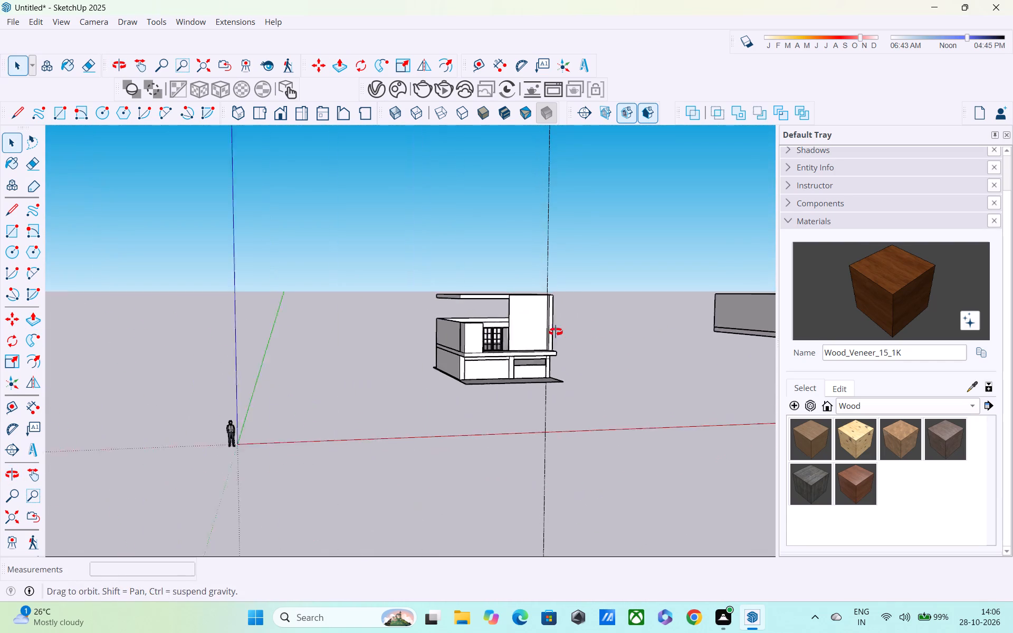
{"action": "middle_click_drag", "start_coordinate": [556, 332], "coordinate": [551, 330]}
{"action": "scroll", "coordinate": [554, 328], "scroll_direction": "down", "scroll_amount": 7}
{"action": "scroll", "coordinate": [828, 290], "scroll_direction": "up", "scroll_amount": 1}
{"action": "middle_click_drag", "start_coordinate": [700, 318], "coordinate": [606, 357]}
{"action": "scroll", "coordinate": [645, 348], "scroll_direction": "up", "scroll_amount": 5}
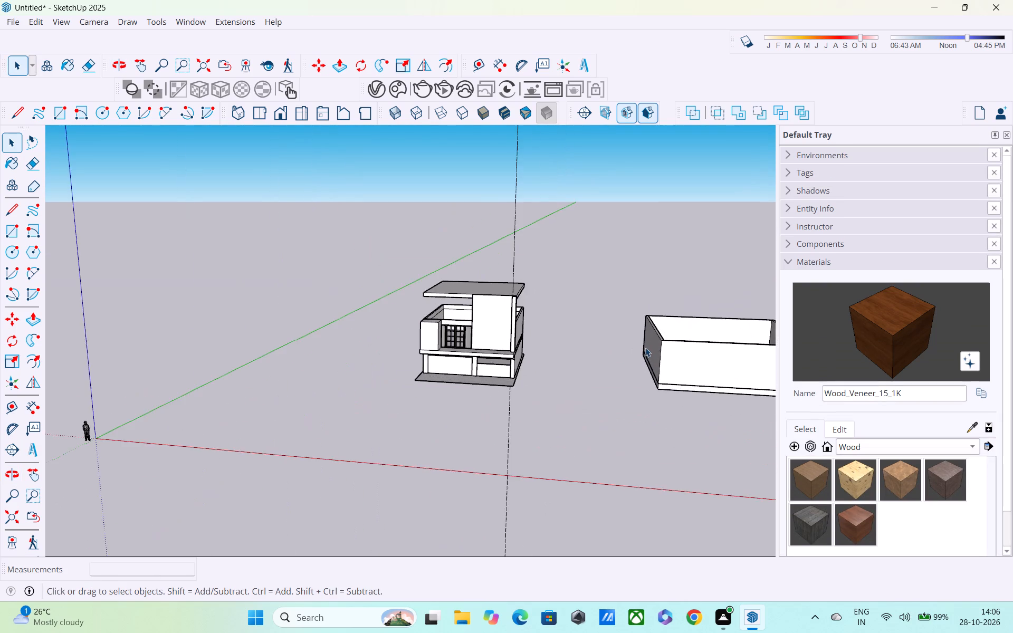
Measure the wall height at the front corner of the separate walled structure with the Line tool.
{"action": "scroll", "coordinate": [647, 348], "scroll_direction": "up", "scroll_amount": 4}
{"action": "middle_click_drag", "start_coordinate": [652, 361], "coordinate": [548, 327]}
{"action": "scroll", "coordinate": [537, 331], "scroll_direction": "up", "scroll_amount": 1}
{"action": "key", "text": "l"}
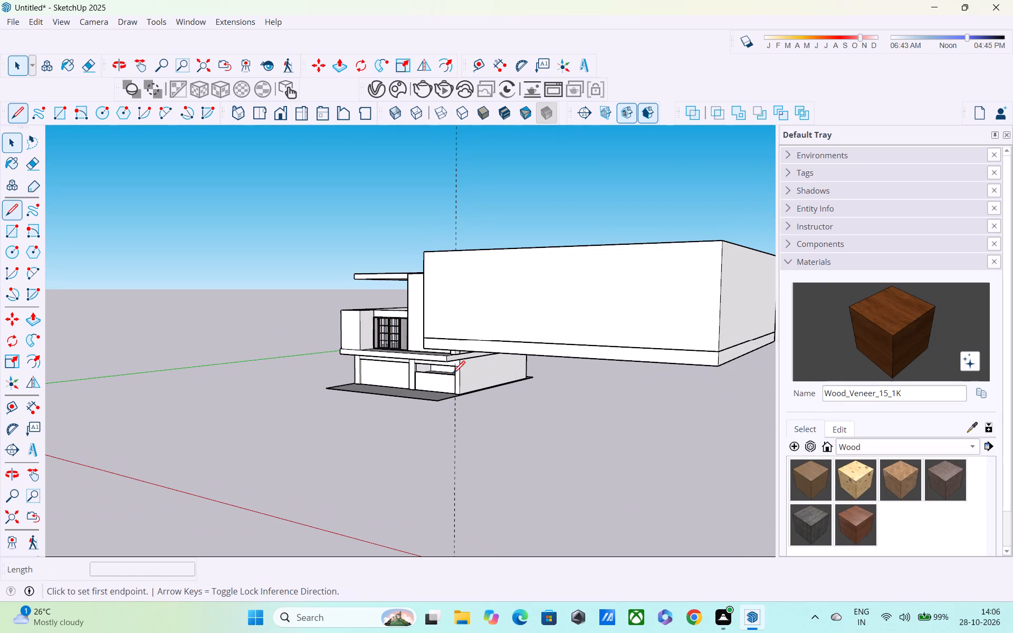
{"action": "left_click", "coordinate": [718, 351]}
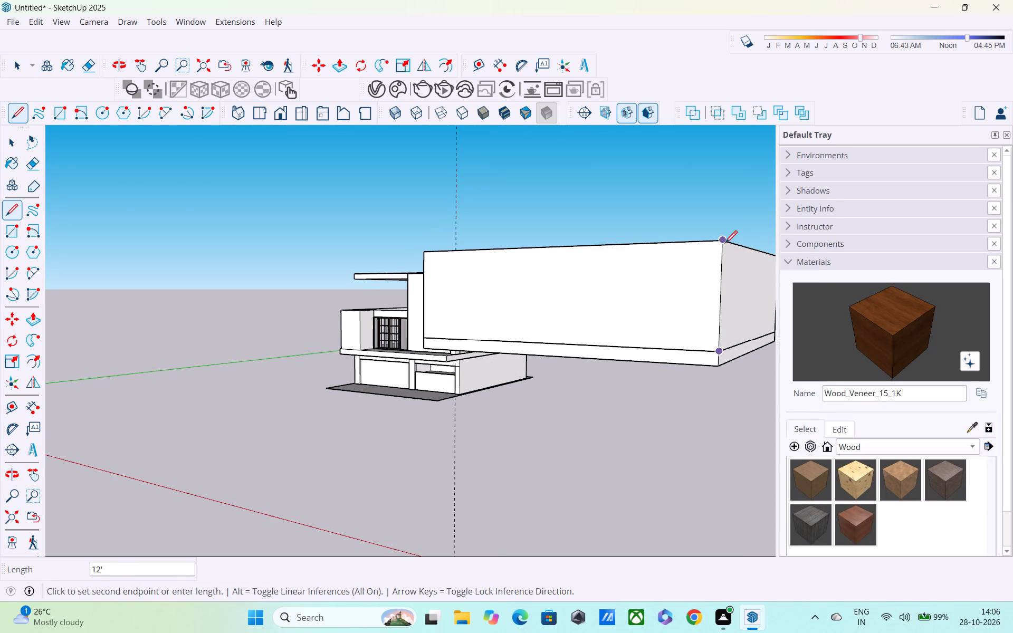
{"action": "key", "text": "space"}
Move the separate walled structure by its bottom corner onto the matching top corner of the building's middle-storey walls.
{"action": "key", "text": "m"}
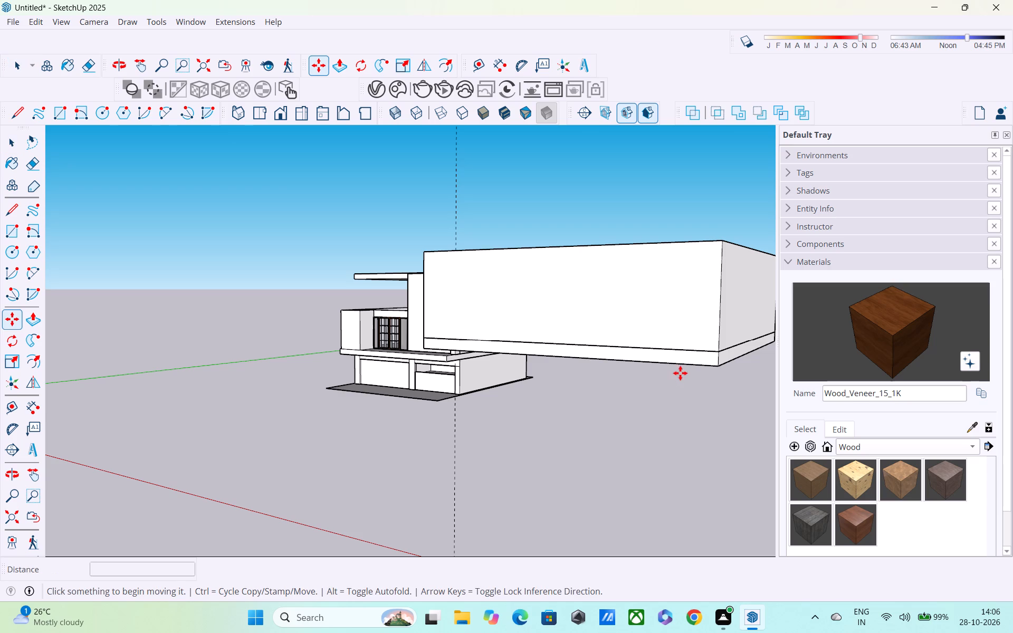
{"action": "left_click", "coordinate": [723, 368]}
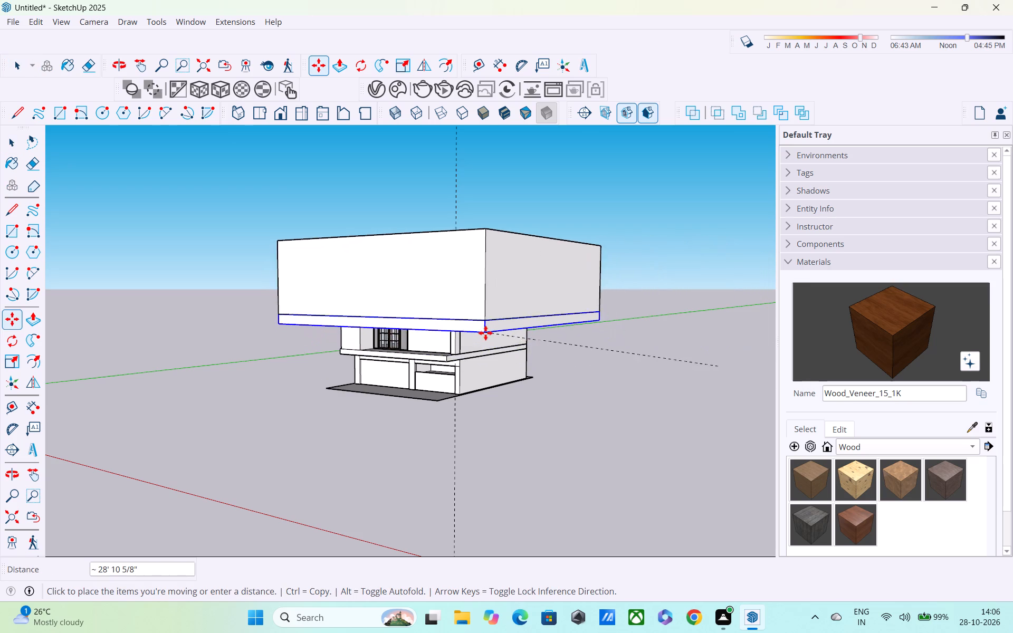
{"action": "scroll", "coordinate": [485, 333], "scroll_direction": "down", "scroll_amount": 5}
{"action": "middle_click_drag", "start_coordinate": [472, 349], "coordinate": [540, 451], "text": "shift"}
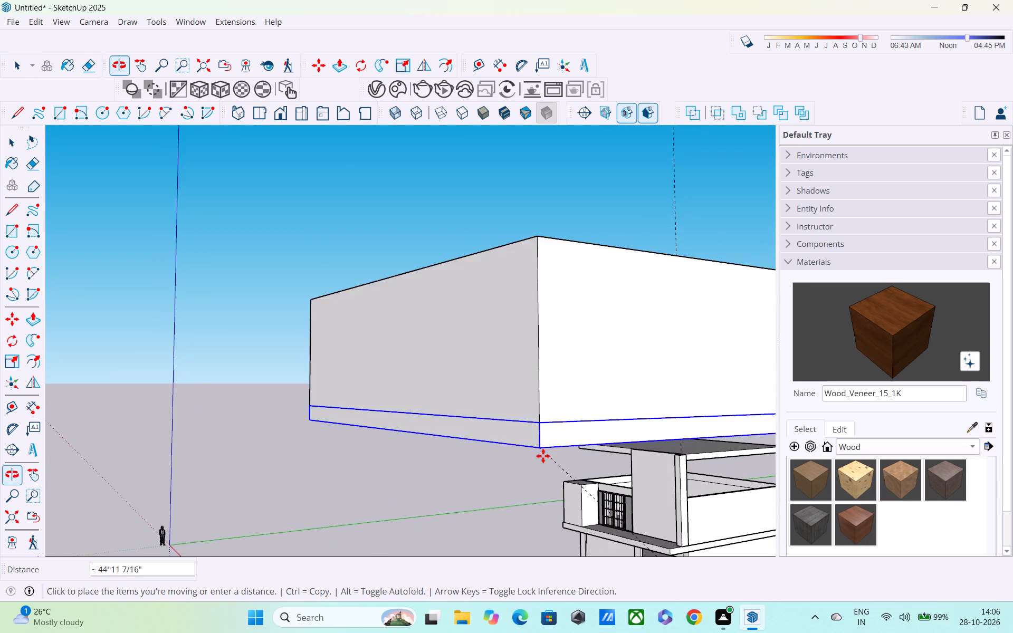
{"action": "scroll", "coordinate": [566, 477], "scroll_direction": "down", "scroll_amount": 5}
{"action": "middle_click_drag", "start_coordinate": [693, 509], "coordinate": [448, 508]}
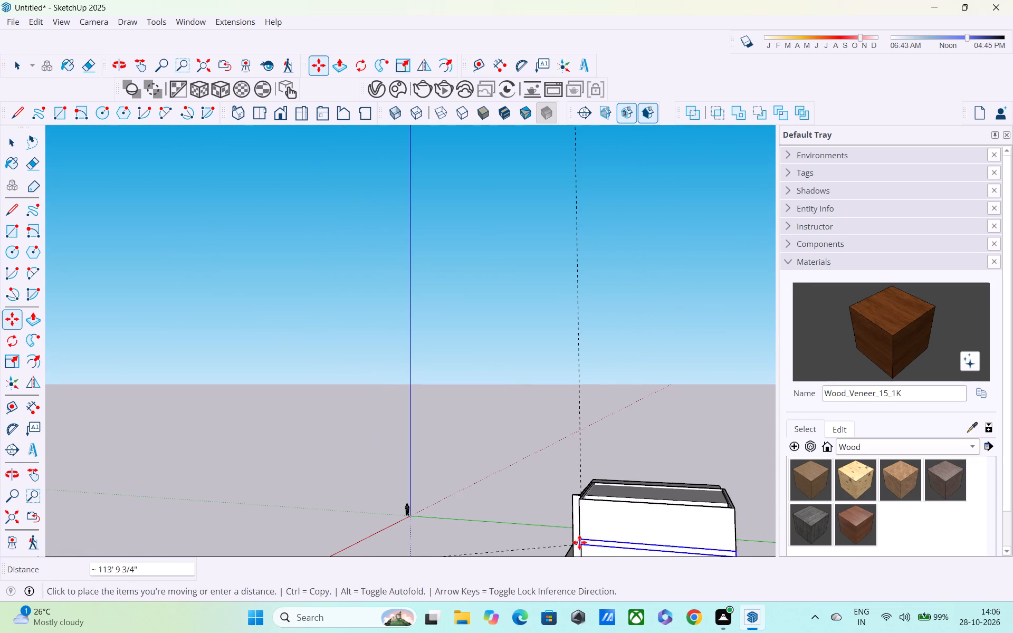
{"action": "left_click", "coordinate": [579, 529]}
{"action": "key", "text": "space"}
{"action": "scroll", "coordinate": [648, 510], "scroll_direction": "up", "scroll_amount": 3}
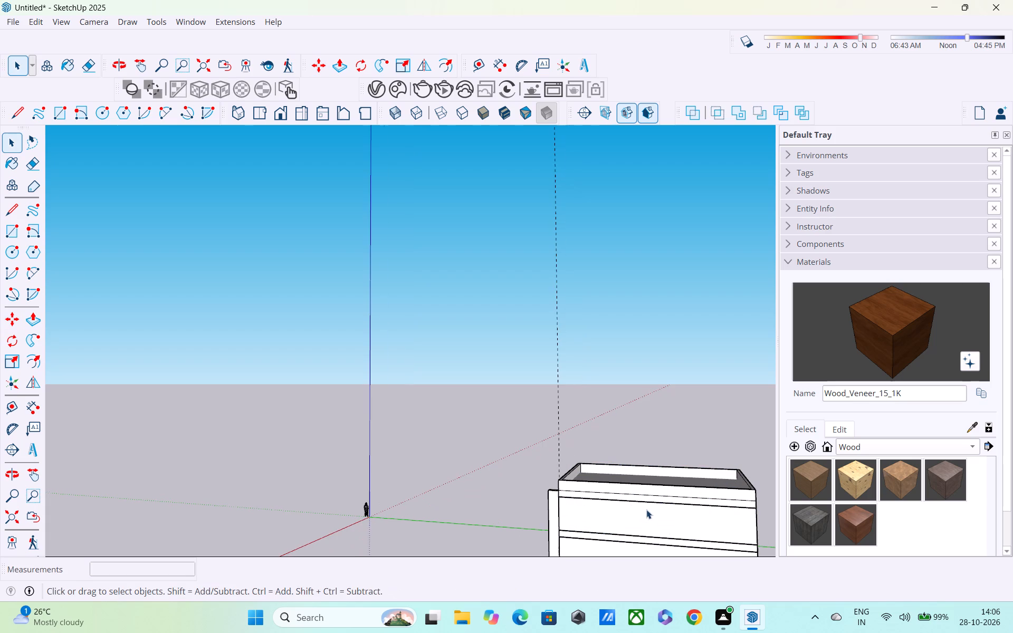
Move the roof slab straight up along the blue axis to the top of the new upper-storey walls.
{"action": "left_click", "coordinate": [646, 499]}
{"action": "key", "text": "m"}
{"action": "scroll", "coordinate": [577, 496], "scroll_direction": "up", "scroll_amount": 3}
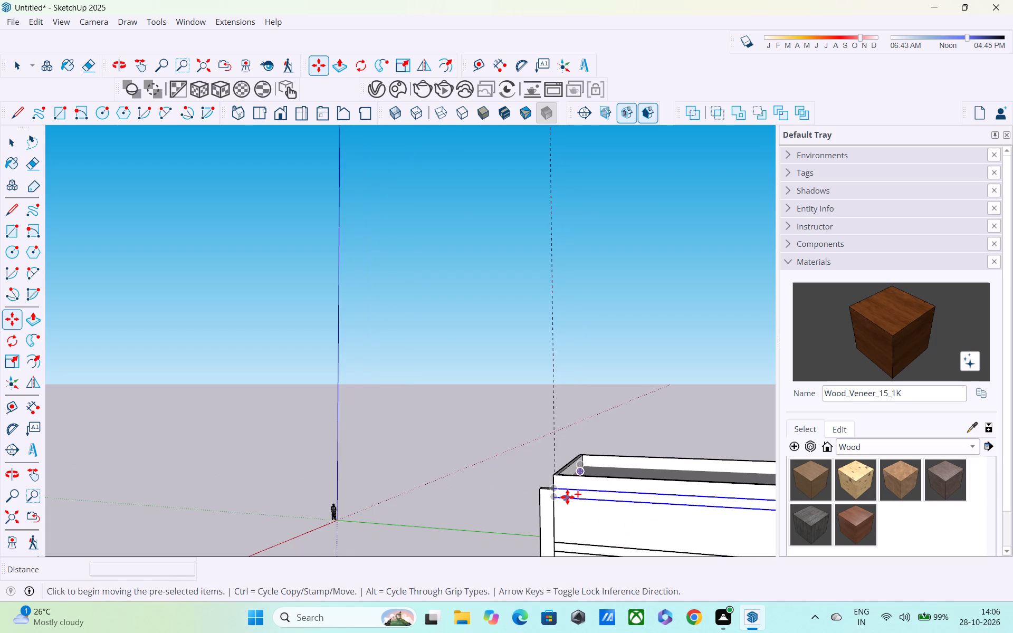
{"action": "left_click", "coordinate": [555, 497]}
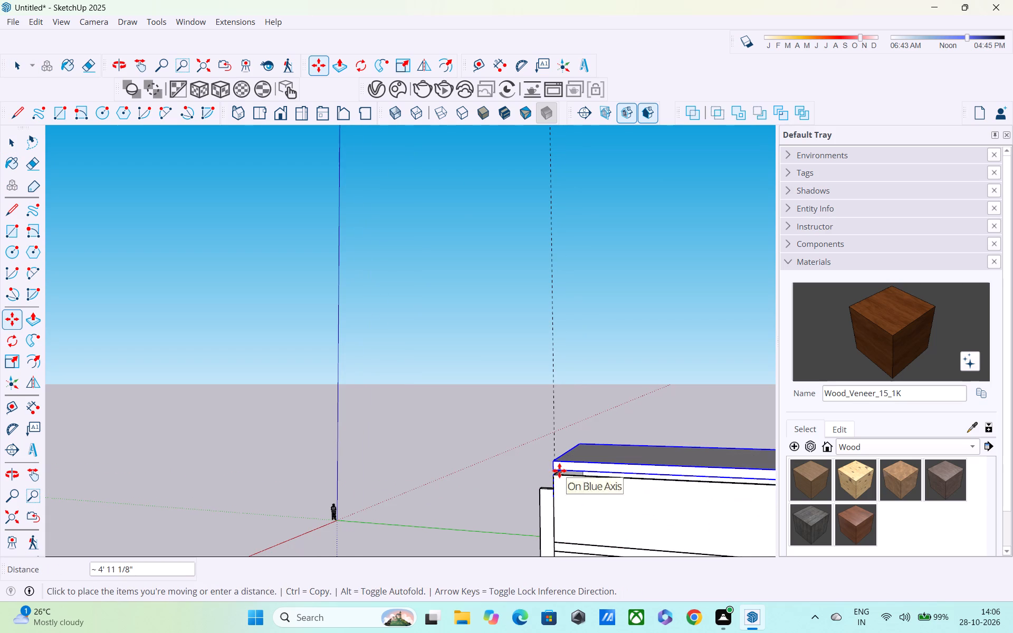
{"action": "left_click", "coordinate": [559, 477]}
Examine the building's stacked upper storey and raised roof slab from the front, sides and above.
{"action": "scroll", "coordinate": [559, 483], "scroll_direction": "down", "scroll_amount": 7}
{"action": "middle_click_drag", "start_coordinate": [576, 524], "coordinate": [433, 503], "text": "shift"}
{"action": "scroll", "coordinate": [431, 492], "scroll_direction": "down", "scroll_amount": 4}
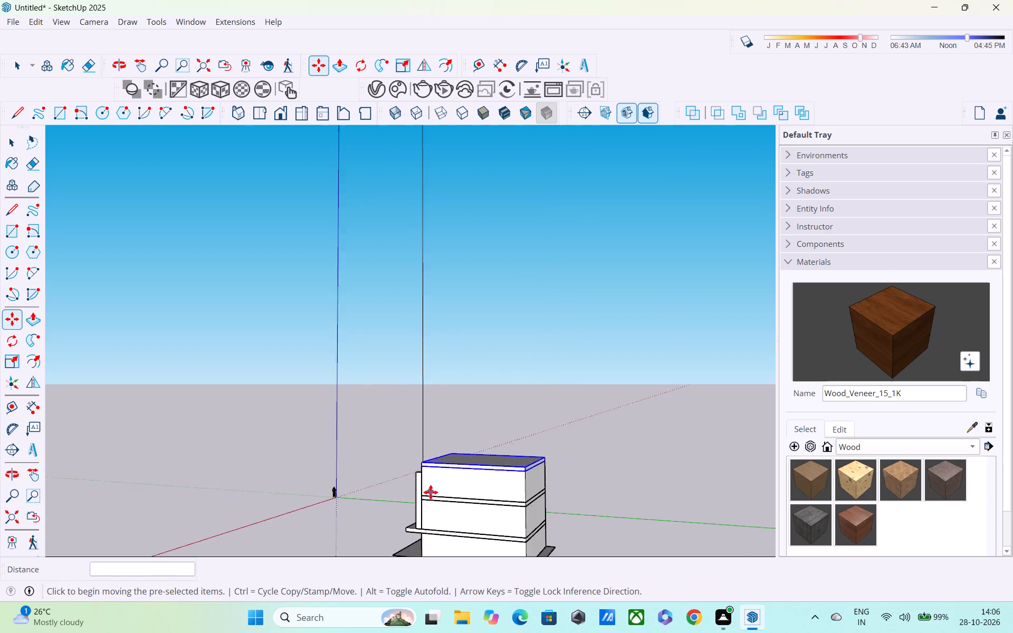
{"action": "middle_click_drag", "start_coordinate": [431, 492], "coordinate": [779, 507]}
{"action": "scroll", "coordinate": [779, 507], "scroll_direction": "up", "scroll_amount": 1}
{"action": "middle_click_drag", "start_coordinate": [476, 505], "coordinate": [680, 541], "text": "shift"}
{"action": "middle_click_drag", "start_coordinate": [573, 514], "coordinate": [686, 479]}
{"action": "scroll", "coordinate": [573, 514], "scroll_direction": "down", "scroll_amount": 1}
{"action": "scroll", "coordinate": [700, 486], "scroll_direction": "up", "scroll_amount": 1, "text": "shift"}
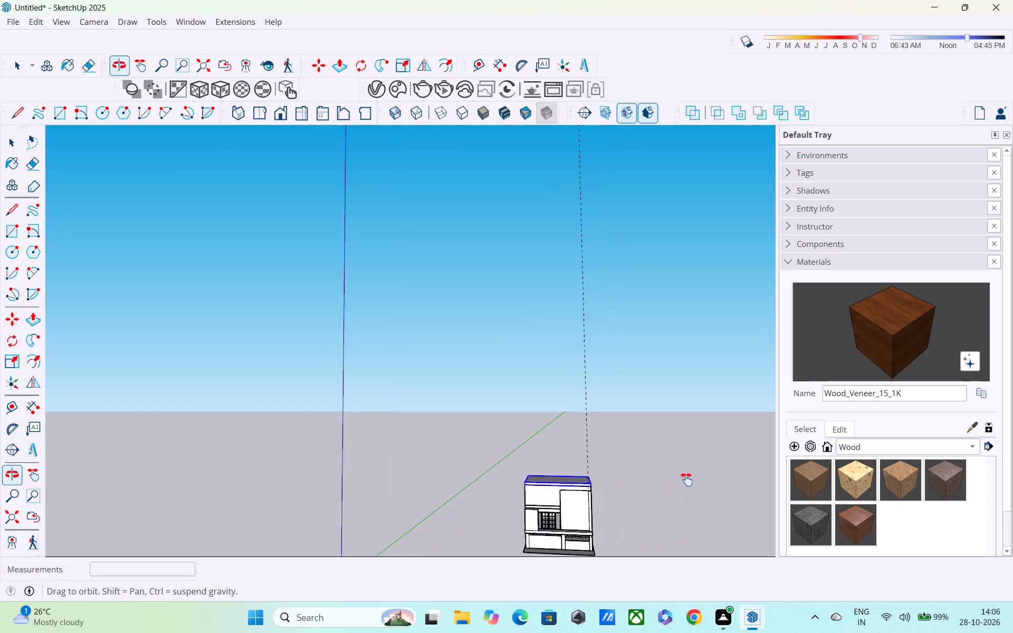
{"action": "middle_click_drag", "start_coordinate": [686, 479], "coordinate": [658, 457]}
{"action": "key", "text": "space"}
{"action": "scroll", "coordinate": [609, 487], "scroll_direction": "up", "scroll_amount": 1}
{"action": "scroll", "coordinate": [609, 488], "scroll_direction": "down", "scroll_amount": 1}
{"action": "scroll", "coordinate": [608, 488], "scroll_direction": "up", "scroll_amount": 4}
{"action": "scroll", "coordinate": [562, 495], "scroll_direction": "up", "scroll_amount": 6}
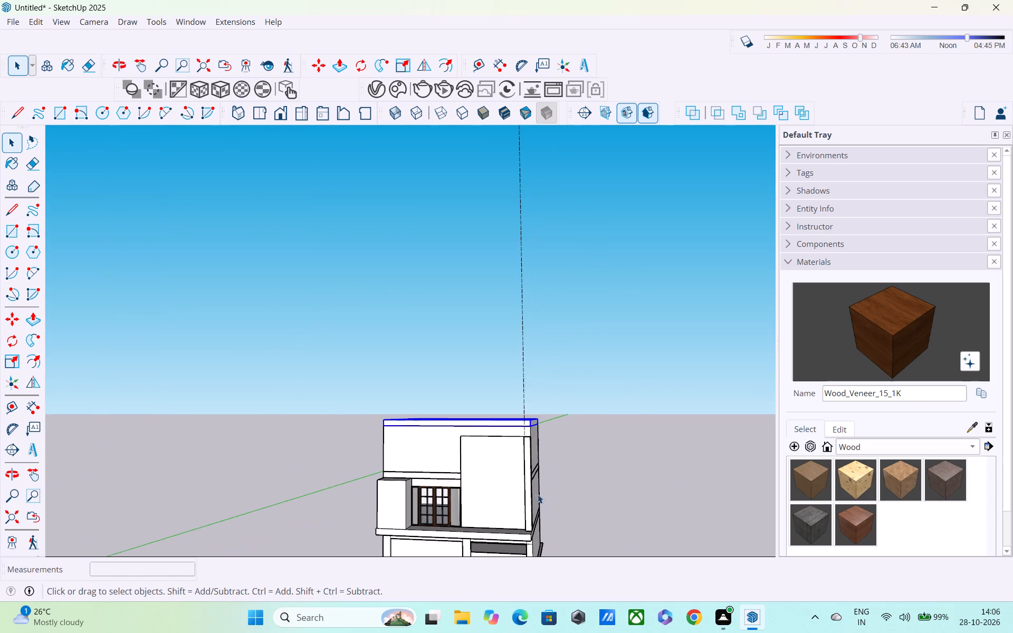
{"action": "middle_click_drag", "start_coordinate": [533, 483], "coordinate": [541, 435]}
{"action": "scroll", "coordinate": [540, 449], "scroll_direction": "up", "scroll_amount": 6}
{"action": "middle_click_drag", "start_coordinate": [538, 469], "coordinate": [606, 489], "text": "shift"}
{"action": "scroll", "coordinate": [607, 489], "scroll_direction": "down", "scroll_amount": 6}
{"action": "key", "text": "space"}
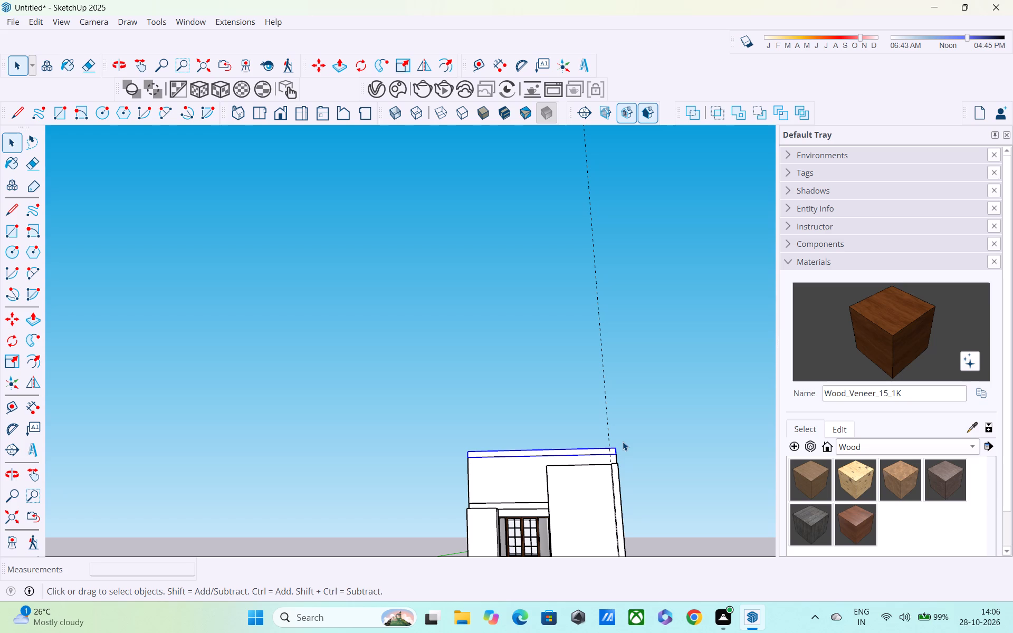
{"action": "scroll", "coordinate": [614, 487], "scroll_direction": "down", "scroll_amount": 1}
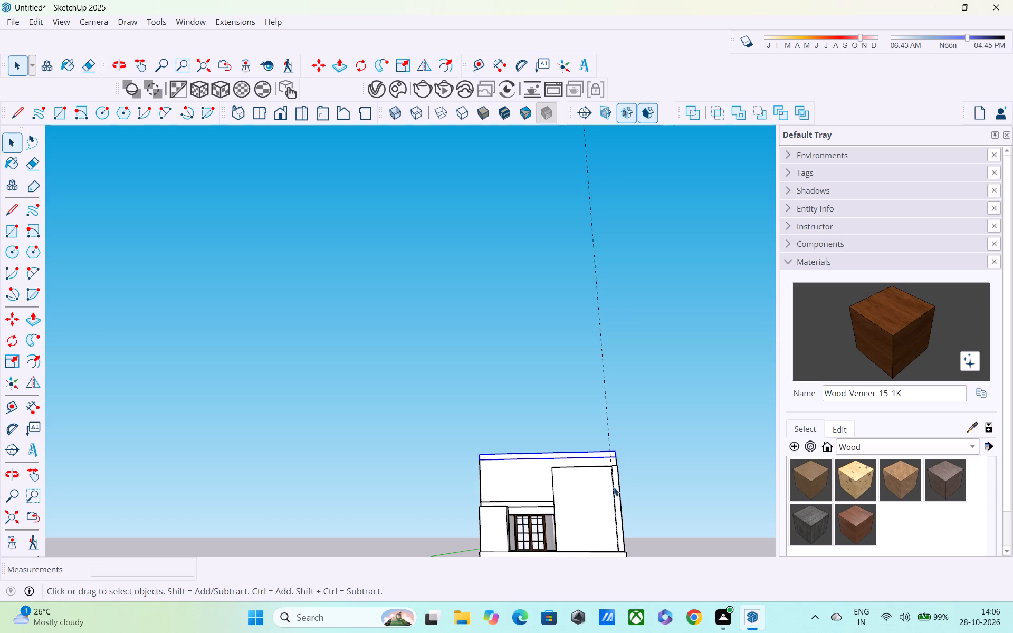
{"action": "scroll", "coordinate": [587, 417], "scroll_direction": "down", "scroll_amount": 4}
{"action": "middle_click_drag", "start_coordinate": [576, 447], "coordinate": [533, 501]}
{"action": "scroll", "coordinate": [537, 493], "scroll_direction": "up", "scroll_amount": 7}
{"action": "middle_click_drag", "start_coordinate": [527, 480], "coordinate": [538, 529]}
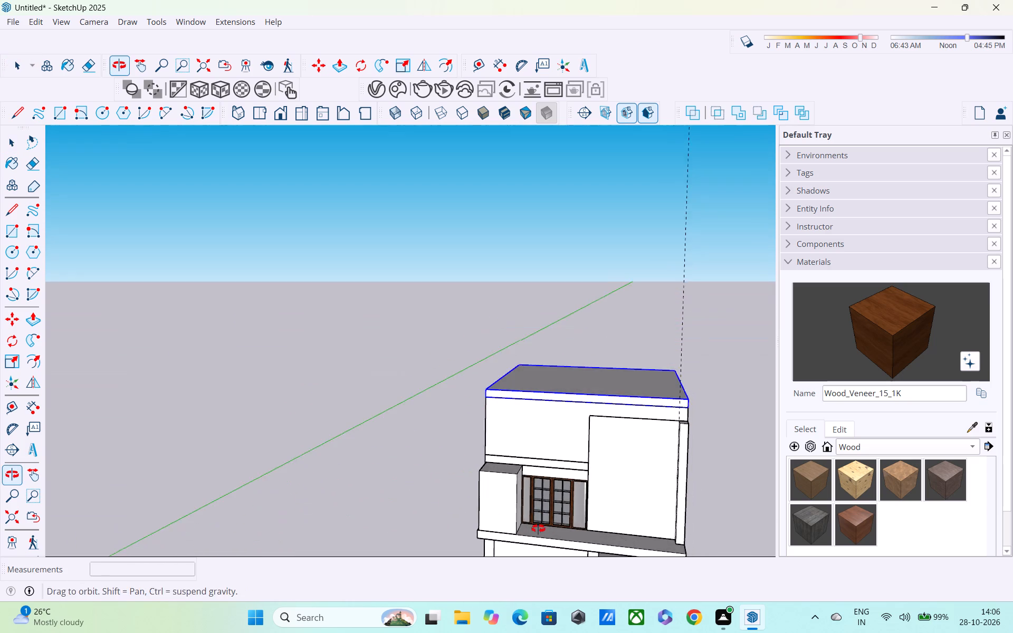
{"action": "middle_click_drag", "start_coordinate": [538, 529], "coordinate": [539, 530]}
Open the slab group, Push/Pull the front corner block's top up 15' 2" to the roof slab's top, and close the group.
{"action": "scroll", "coordinate": [539, 530], "scroll_direction": "up", "scroll_amount": 4}
{"action": "key", "text": "p"}
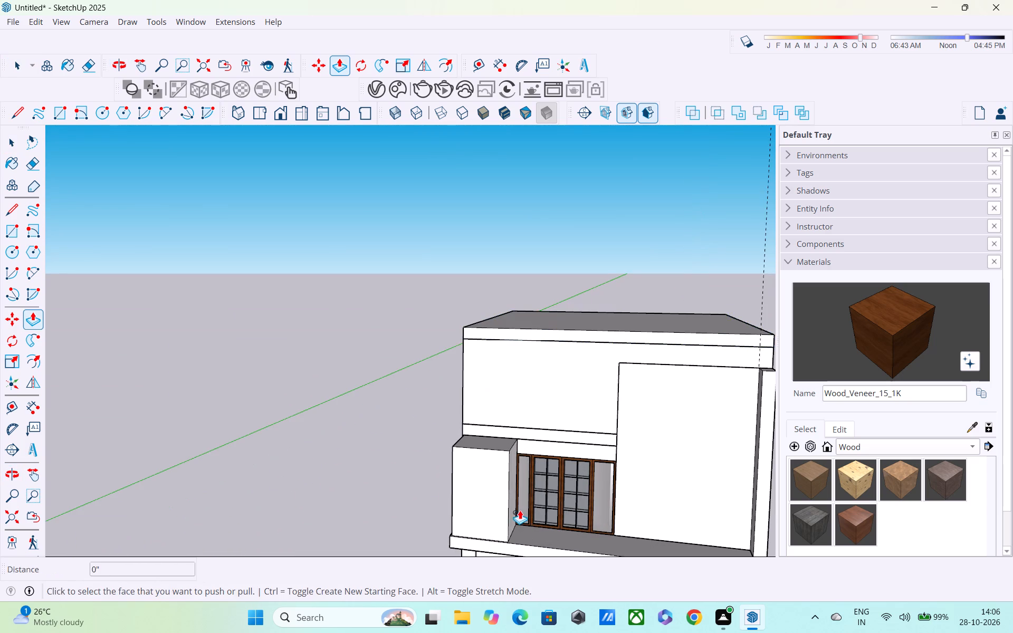
{"action": "scroll", "coordinate": [516, 509], "scroll_direction": "up", "scroll_amount": 1}
{"action": "middle_click_drag", "start_coordinate": [515, 508], "coordinate": [517, 551]}
{"action": "left_click", "coordinate": [485, 463]}
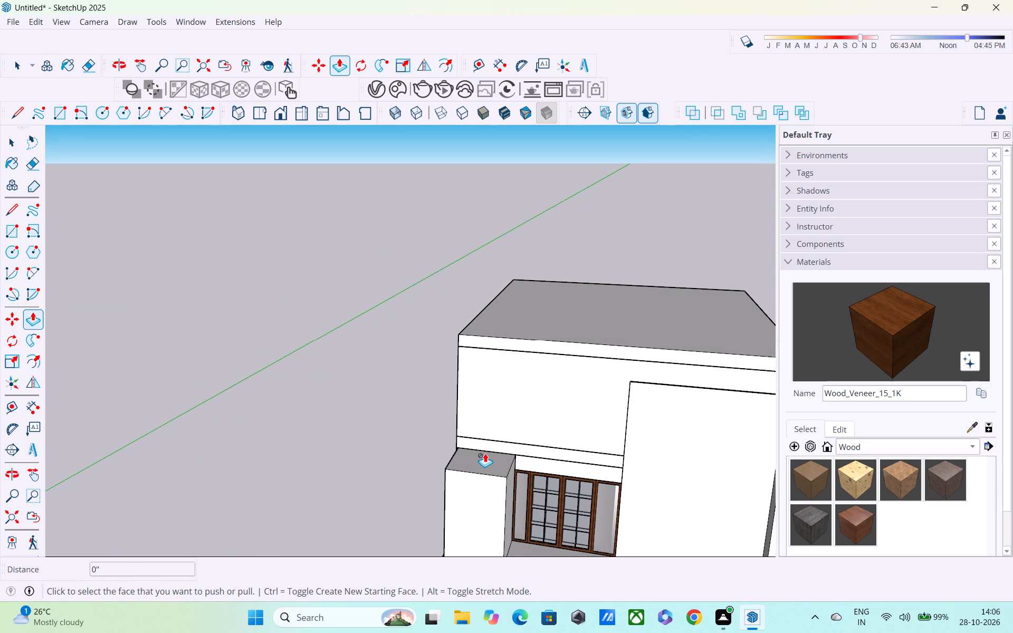
{"action": "key", "text": "space"}
{"action": "left_click", "coordinate": [485, 472]}
{"action": "left_click", "coordinate": [485, 472]}
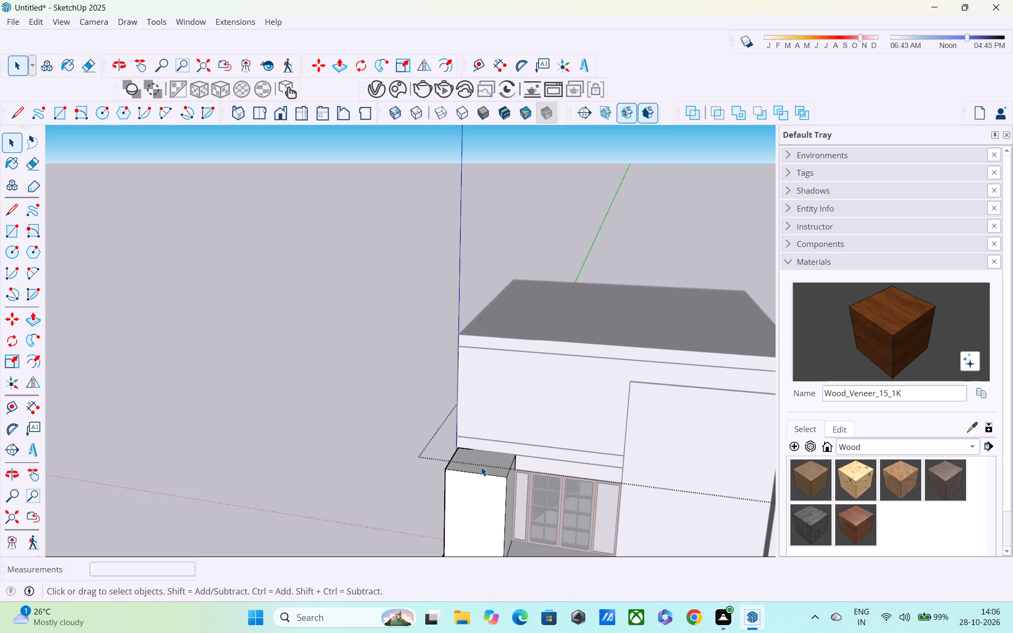
{"action": "key", "text": "p"}
{"action": "left_click", "coordinate": [481, 459]}
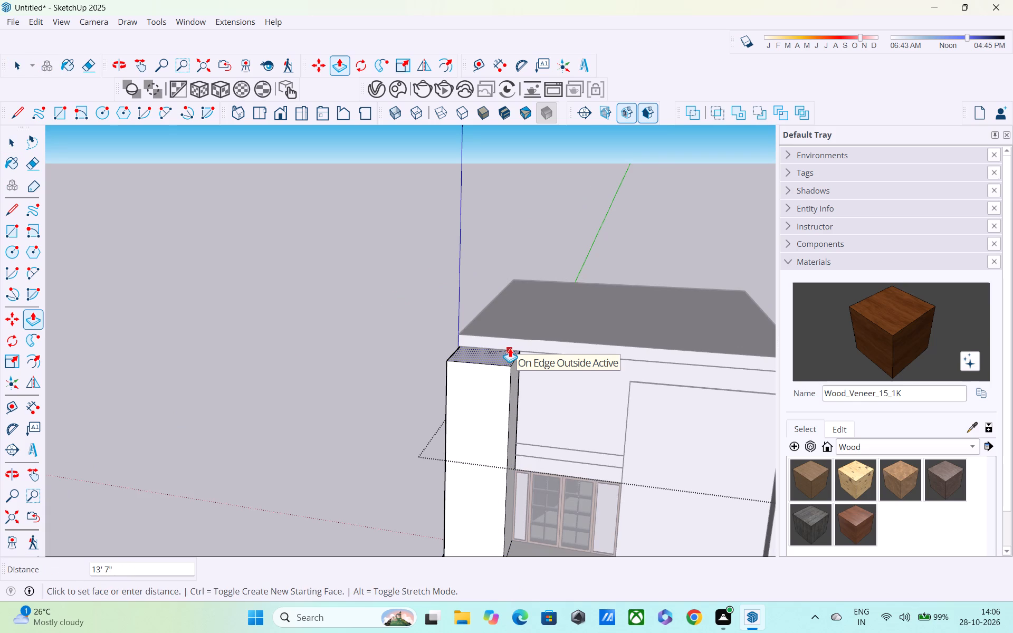
{"action": "left_click", "coordinate": [511, 337]}
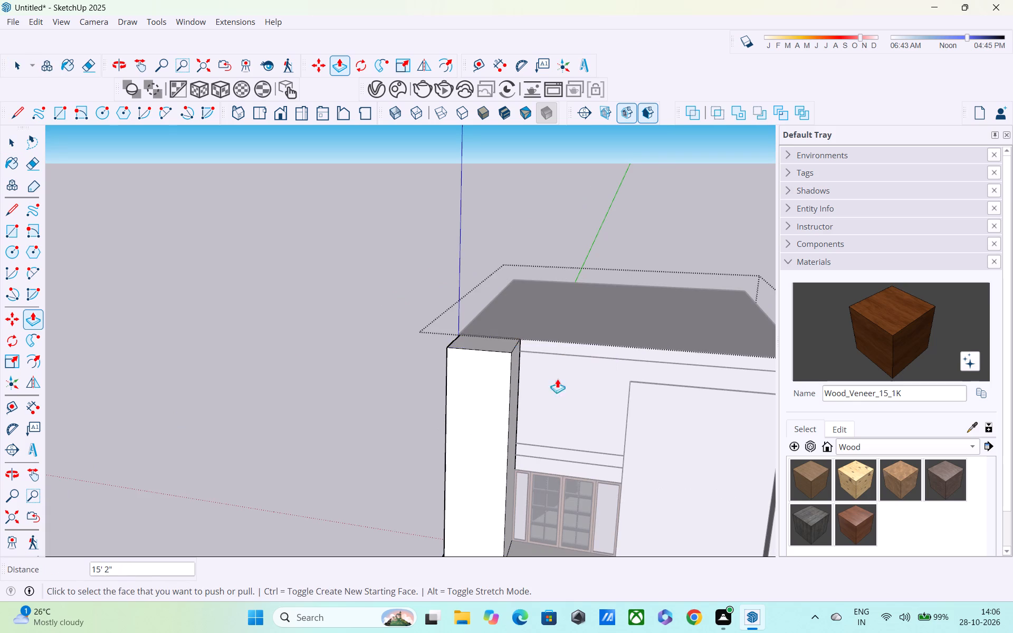
{"action": "scroll", "coordinate": [678, 431], "scroll_direction": "down", "scroll_amount": 2}
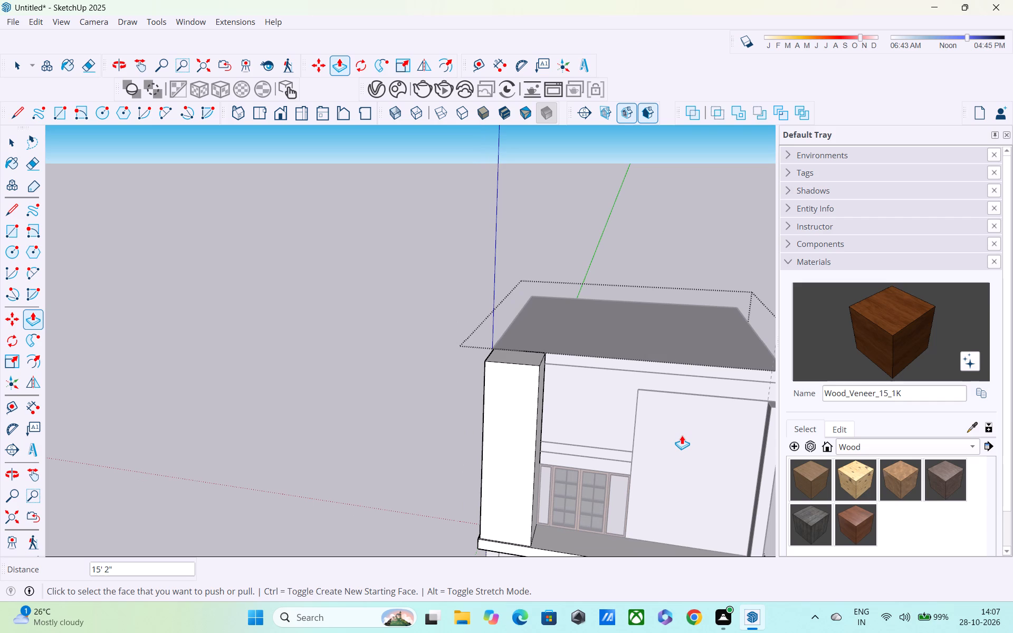
{"action": "middle_click_drag", "start_coordinate": [681, 397], "coordinate": [404, 553]}
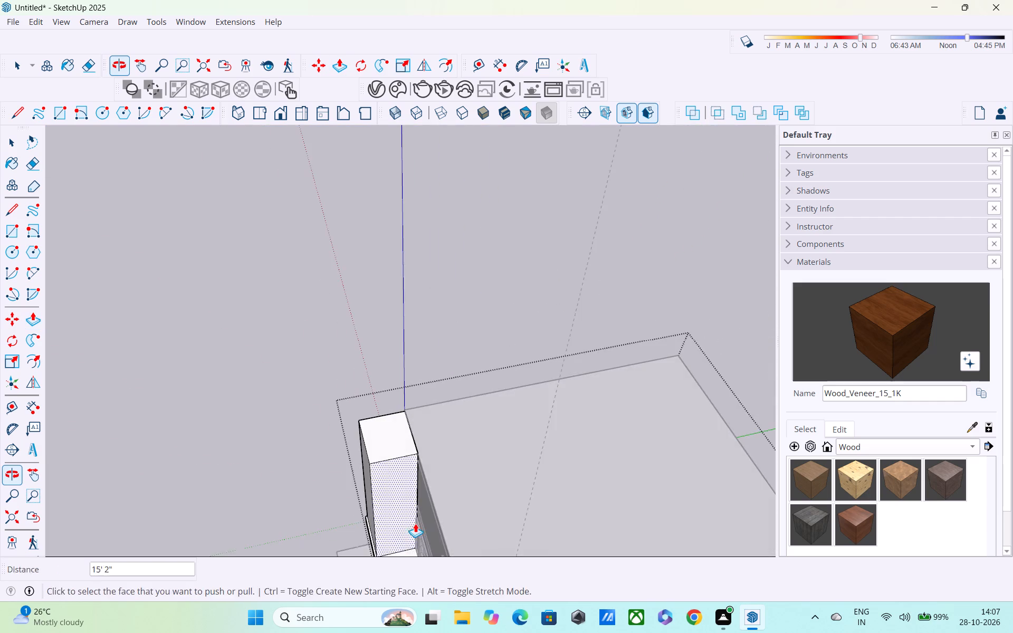
{"action": "middle_click_drag", "start_coordinate": [417, 517], "coordinate": [458, 349]}
{"action": "scroll", "coordinate": [460, 349], "scroll_direction": "down", "scroll_amount": 3}
{"action": "middle_click_drag", "start_coordinate": [463, 370], "coordinate": [394, 354], "text": "shift"}
{"action": "scroll", "coordinate": [394, 354], "scroll_direction": "up", "scroll_amount": 1}
{"action": "key", "text": "space"}
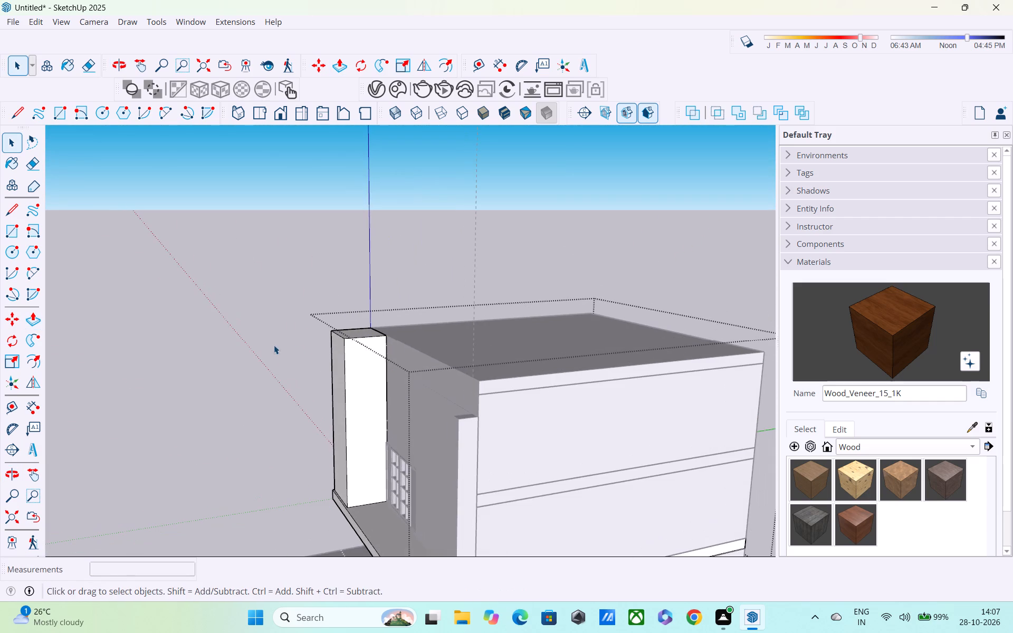
{"action": "left_click", "coordinate": [274, 345]}
Push/Pull the top of the narrow projecting wall opposite the corner block up about 4' 2" to the roof slab's top.
{"action": "scroll", "coordinate": [498, 415], "scroll_direction": "up", "scroll_amount": 3}
{"action": "middle_click_drag", "start_coordinate": [421, 409], "coordinate": [419, 466]}
{"action": "scroll", "coordinate": [430, 445], "scroll_direction": "up", "scroll_amount": 2}
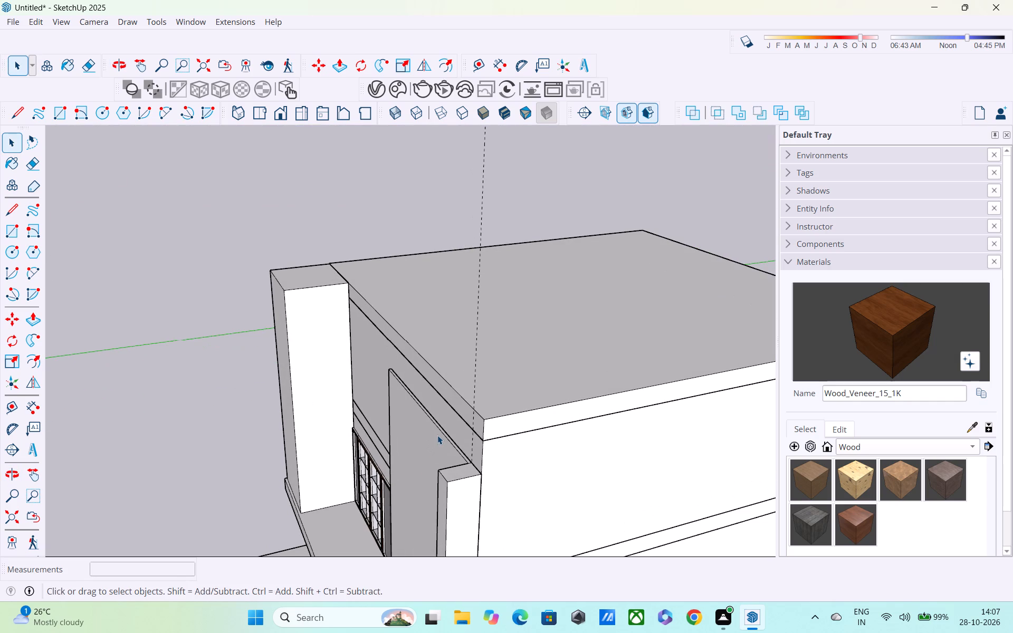
{"action": "key", "text": "p"}
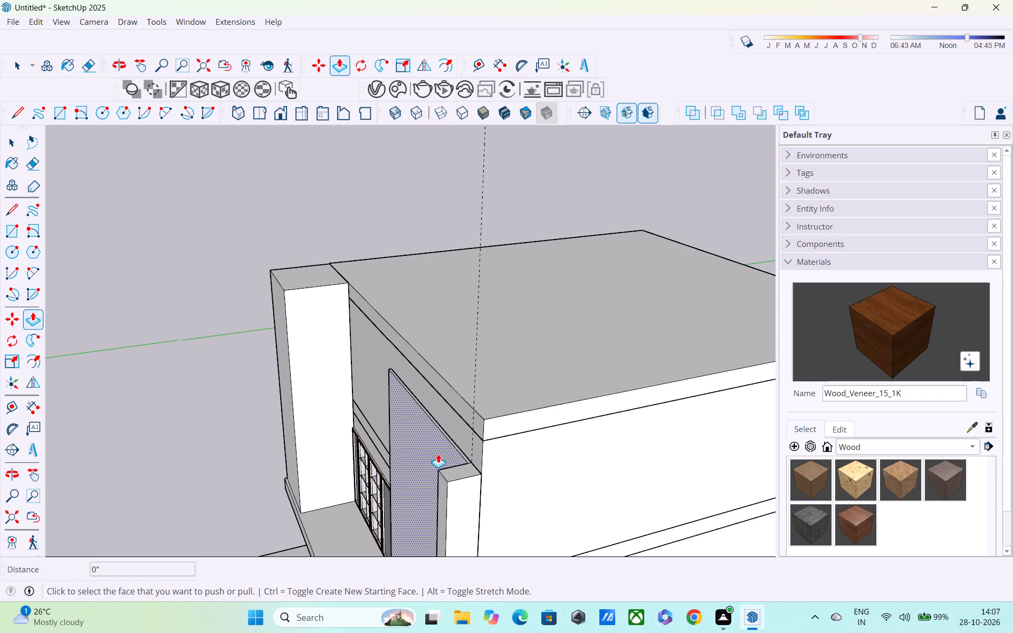
{"action": "middle_click_drag", "start_coordinate": [438, 453], "coordinate": [418, 472]}
{"action": "left_click", "coordinate": [436, 493]}
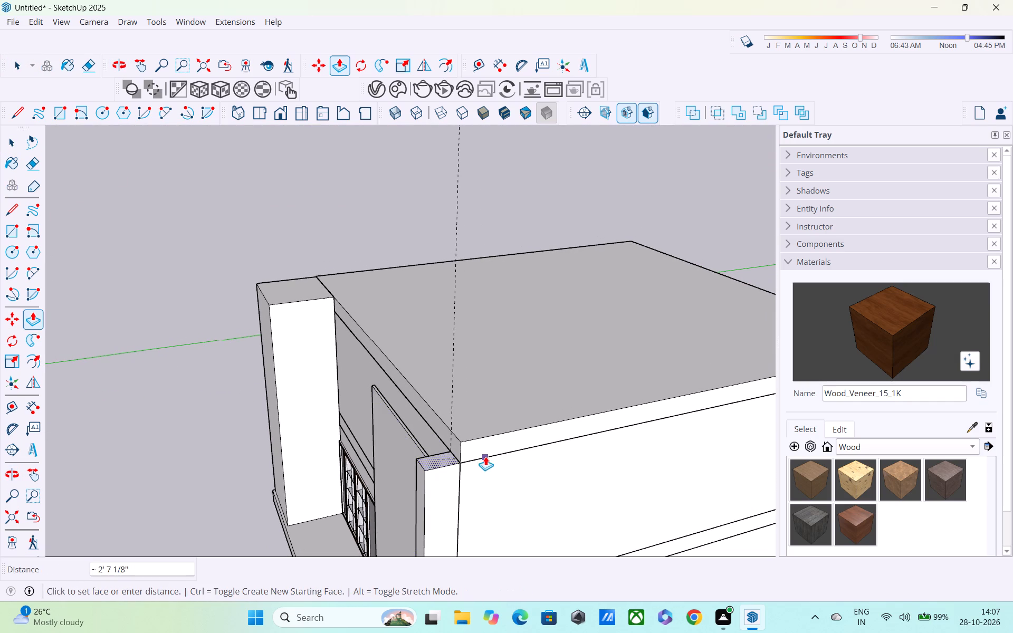
{"action": "left_click", "coordinate": [476, 440]}
Push/Pull the thin top face of the flat front panel up about 4' 2" to the roof slab's top.
{"action": "middle_click_drag", "start_coordinate": [424, 434], "coordinate": [457, 510]}
{"action": "scroll", "coordinate": [405, 469], "scroll_direction": "up", "scroll_amount": 5}
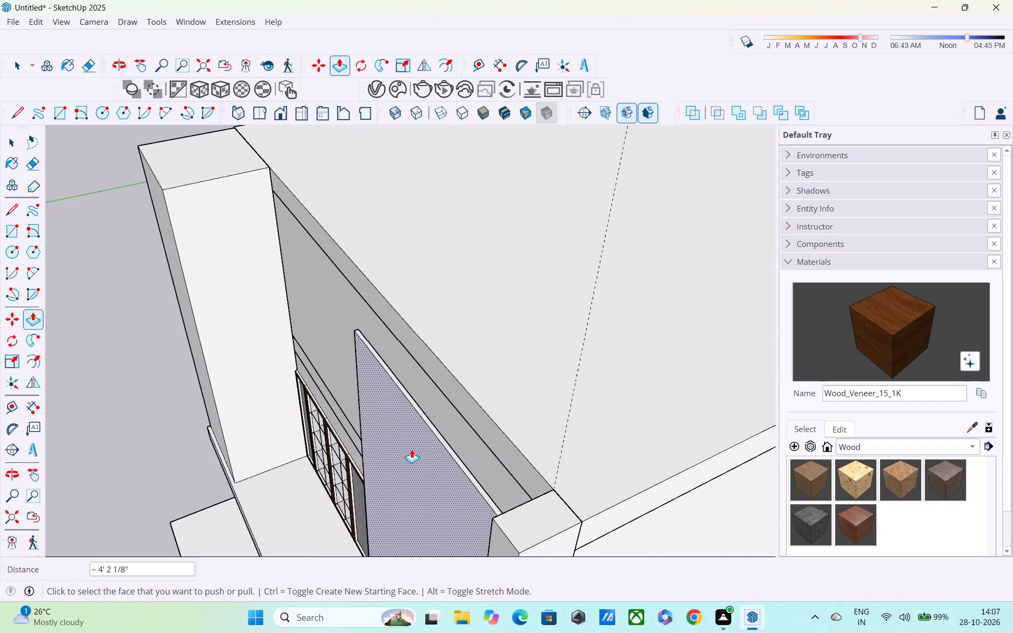
{"action": "left_click", "coordinate": [454, 455]}
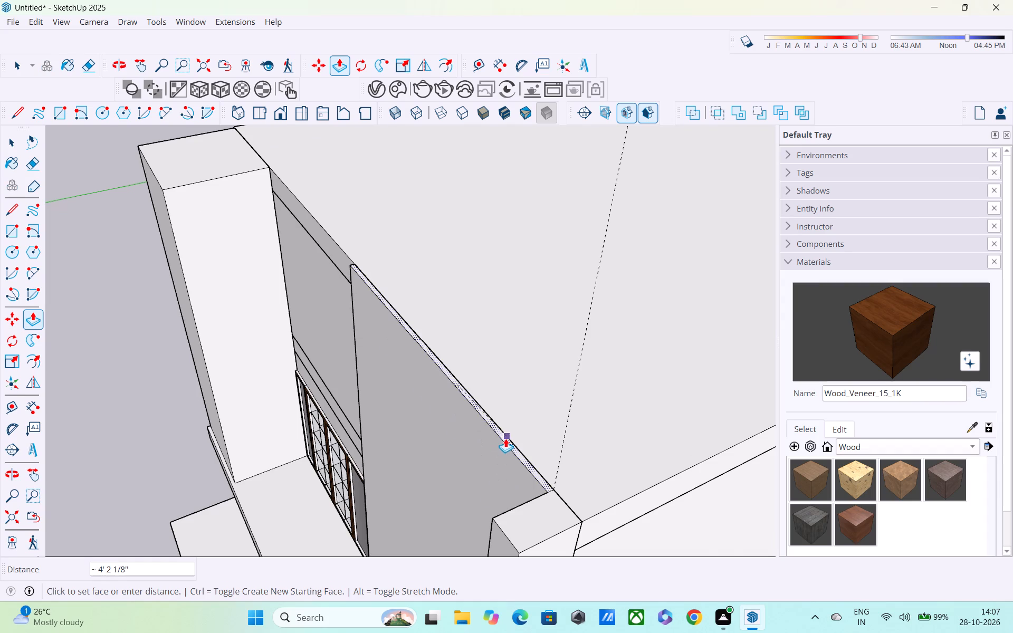
{"action": "left_click", "coordinate": [505, 438]}
Examine the front facade, including the raised panels, the corner block and the recessed wall above the window.
{"action": "scroll", "coordinate": [494, 460], "scroll_direction": "down", "scroll_amount": 4}
{"action": "middle_click_drag", "start_coordinate": [476, 459], "coordinate": [676, 329]}
{"action": "scroll", "coordinate": [636, 346], "scroll_direction": "down", "scroll_amount": 6}
{"action": "middle_click_drag", "start_coordinate": [574, 378], "coordinate": [608, 345]}
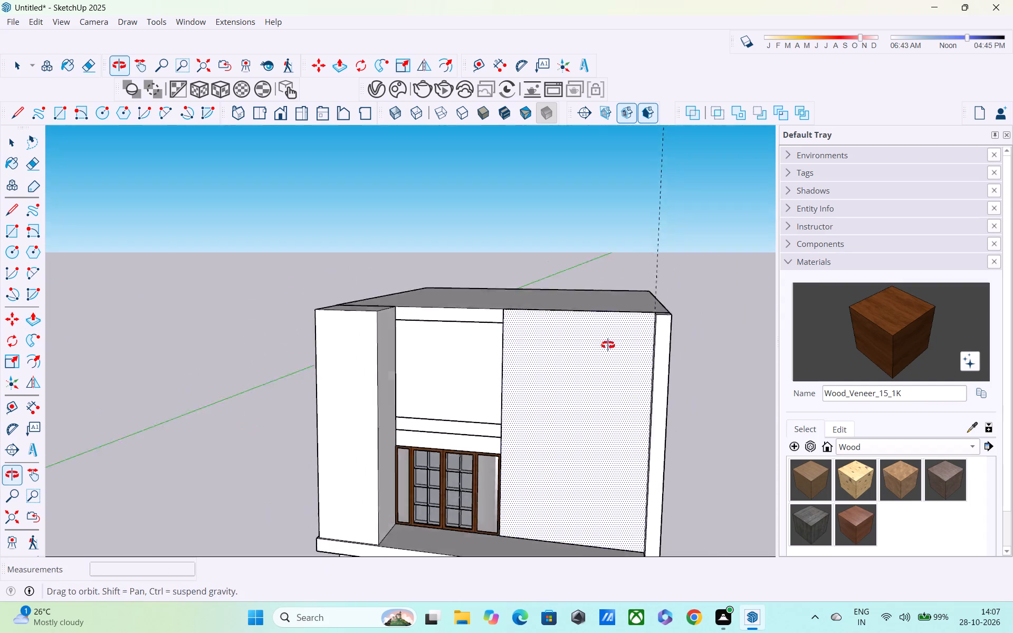
{"action": "middle_click_drag", "start_coordinate": [608, 345], "coordinate": [618, 336]}
{"action": "scroll", "coordinate": [617, 340], "scroll_direction": "down", "scroll_amount": 6}
{"action": "key", "text": "space"}
{"action": "scroll", "coordinate": [552, 403], "scroll_direction": "up", "scroll_amount": 4}
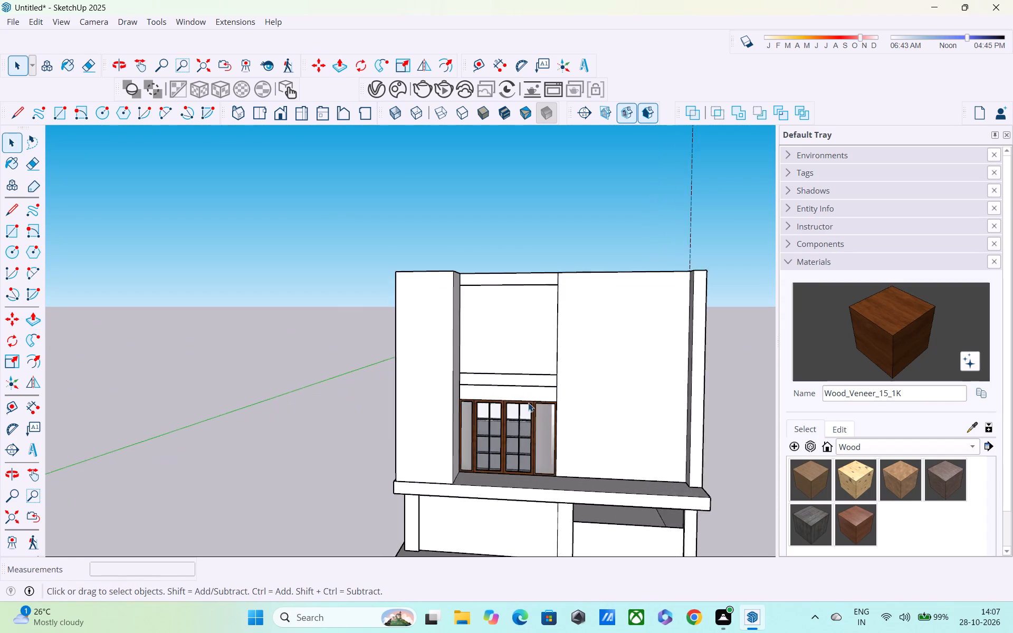
{"action": "scroll", "coordinate": [461, 408], "scroll_direction": "up", "scroll_amount": 1}
{"action": "middle_click_drag", "start_coordinate": [459, 406], "coordinate": [458, 352]}
{"action": "scroll", "coordinate": [565, 349], "scroll_direction": "up", "scroll_amount": 8}
{"action": "scroll", "coordinate": [530, 377], "scroll_direction": "down", "scroll_amount": 4}
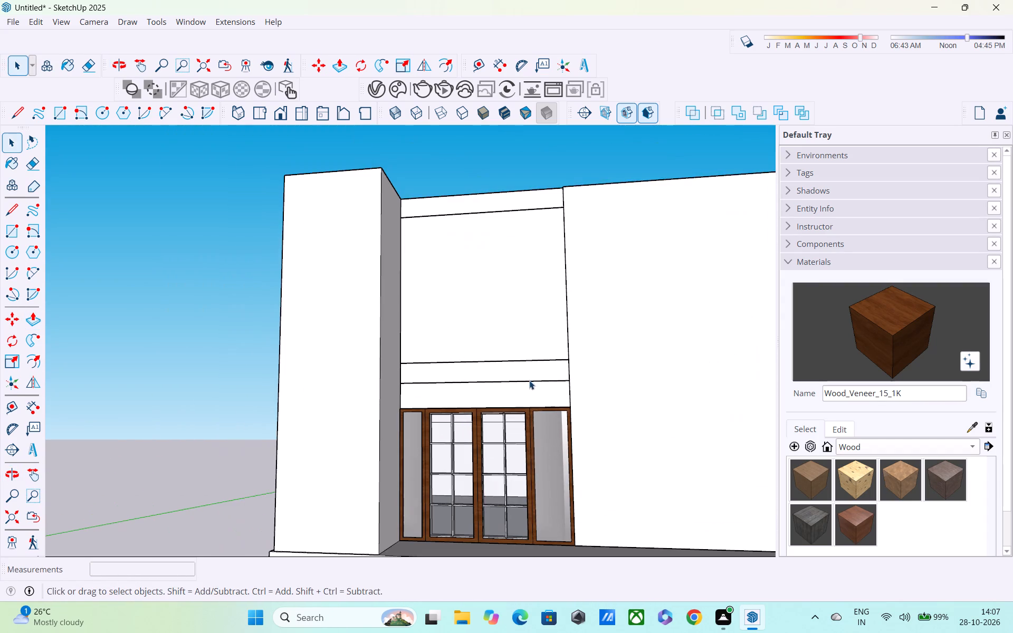
{"action": "middle_click_drag", "start_coordinate": [529, 381], "coordinate": [528, 301], "text": "shift"}
{"action": "scroll", "coordinate": [521, 315], "scroll_direction": "down", "scroll_amount": 3}
{"action": "middle_click_drag", "start_coordinate": [514, 335], "coordinate": [492, 387]}
{"action": "scroll", "coordinate": [449, 371], "scroll_direction": "up", "scroll_amount": 4}
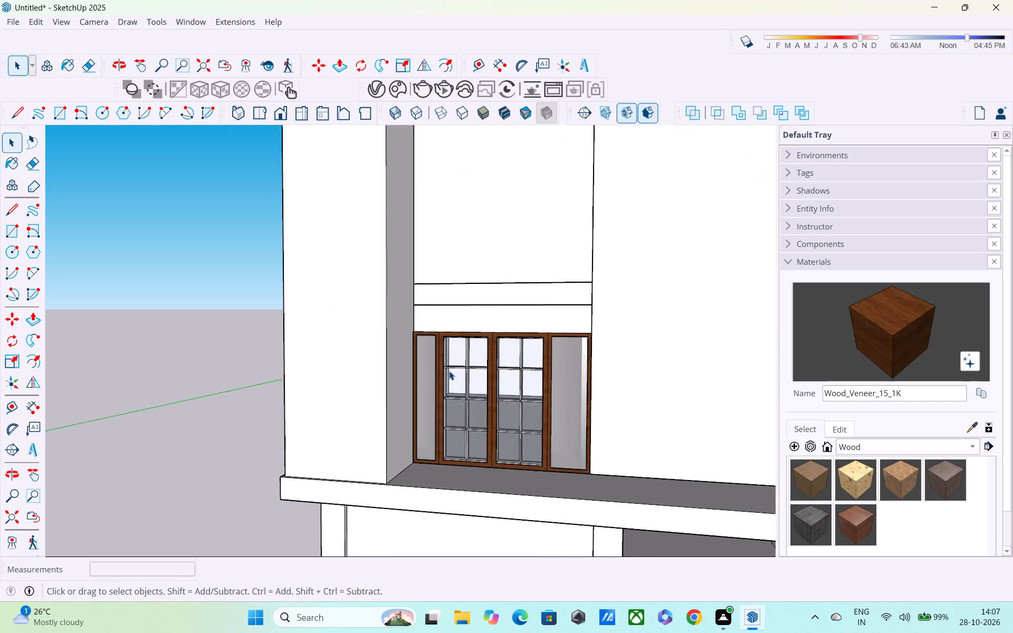
{"action": "middle_click_drag", "start_coordinate": [448, 371], "coordinate": [480, 431]}
{"action": "scroll", "coordinate": [498, 347], "scroll_direction": "down", "scroll_amount": 3}
{"action": "middle_click_drag", "start_coordinate": [498, 352], "coordinate": [495, 387], "text": "shift"}
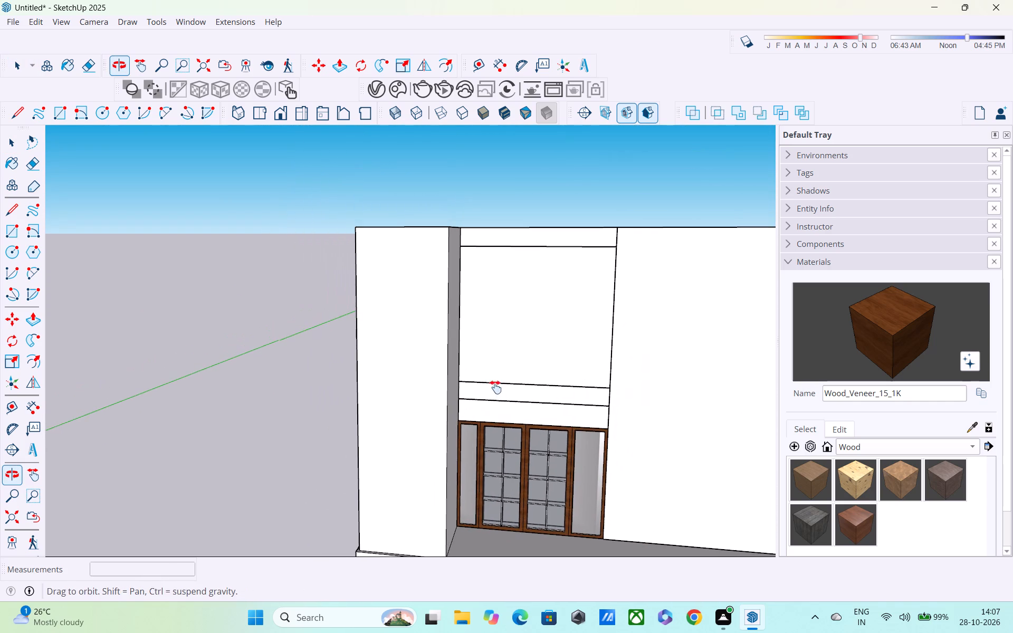
{"action": "middle_click_drag", "start_coordinate": [495, 387], "coordinate": [495, 388], "text": "shift"}
{"action": "scroll", "coordinate": [495, 388], "scroll_direction": "down", "scroll_amount": 5}
{"action": "middle_click_drag", "start_coordinate": [476, 456], "coordinate": [481, 397]}
{"action": "scroll", "coordinate": [483, 394], "scroll_direction": "up", "scroll_amount": 1}
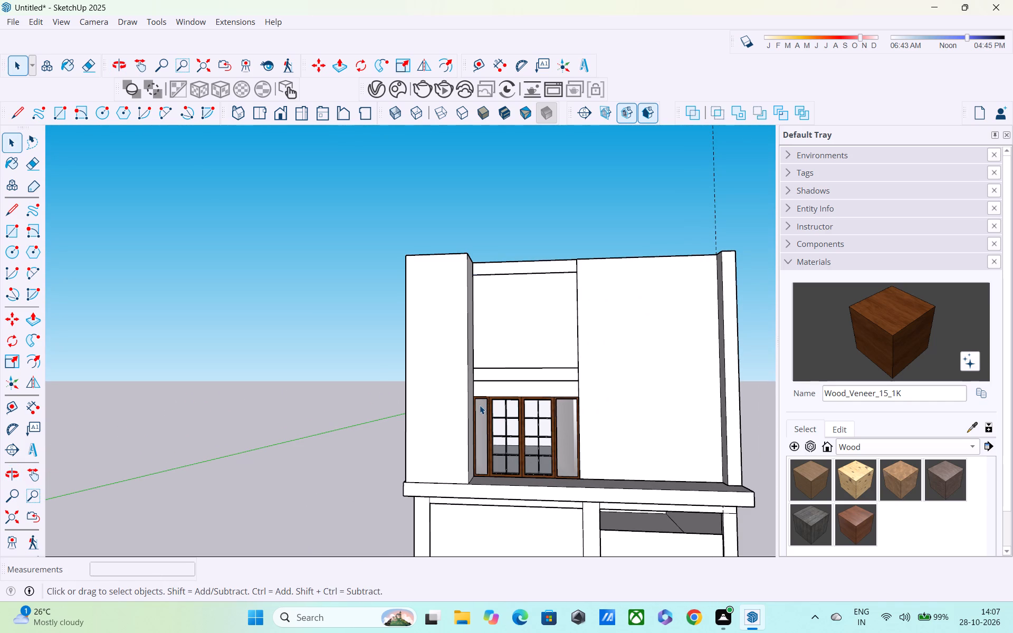
{"action": "middle_click_drag", "start_coordinate": [479, 406], "coordinate": [463, 445], "text": "shift"}
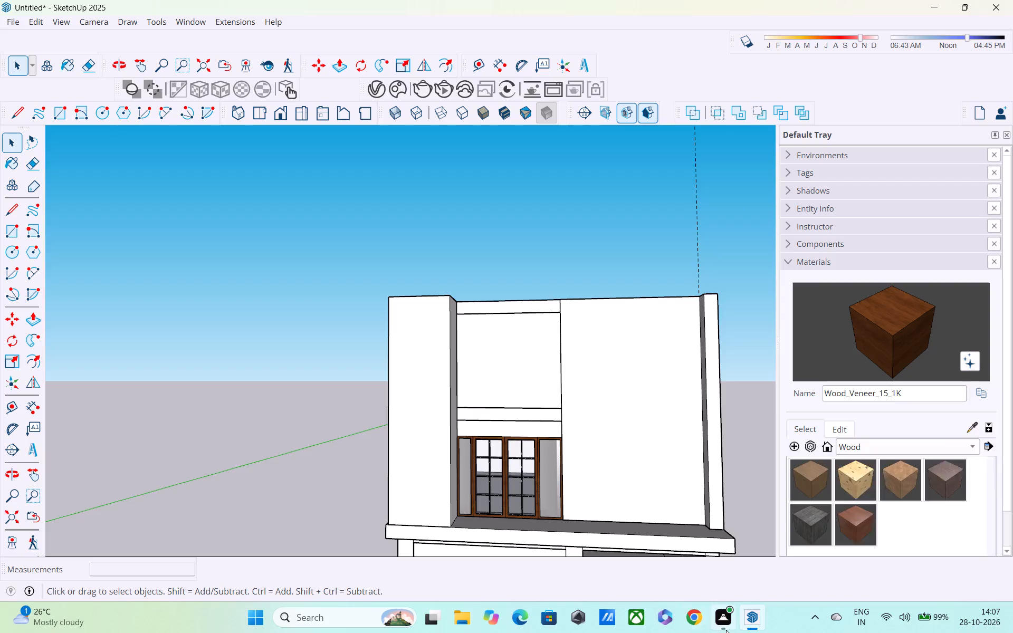
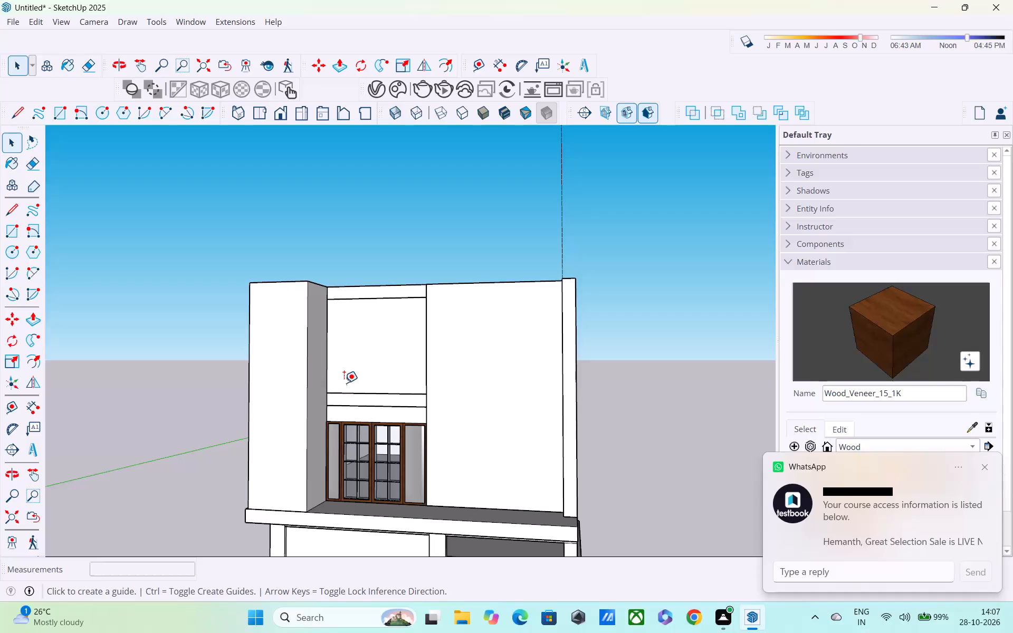
Open the group holding the blank wall panel above the double door for editing.
{"action": "left_click", "coordinate": [330, 367]}
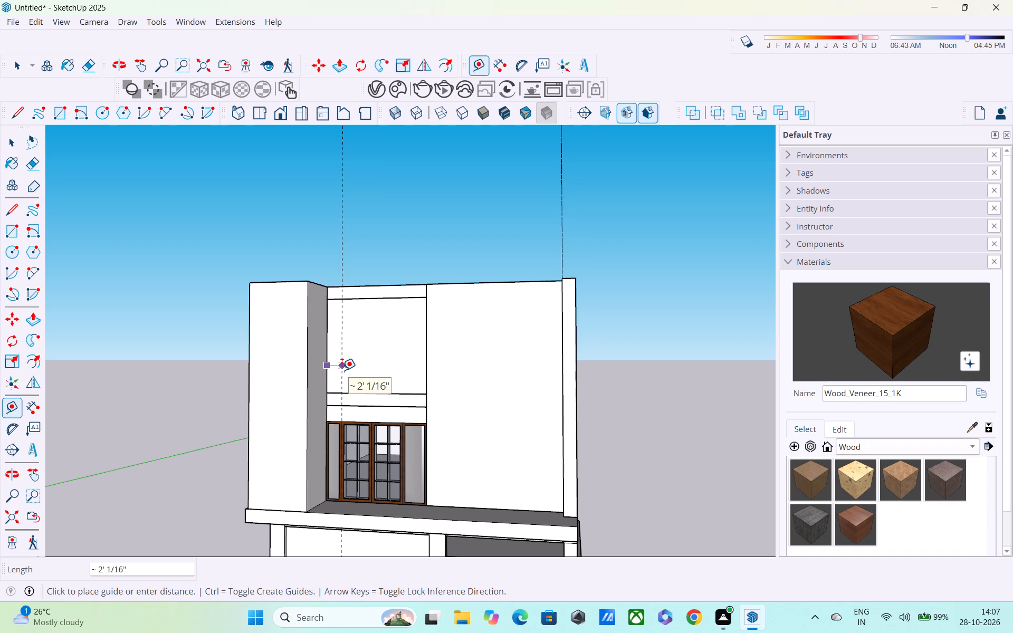
{"action": "key", "text": "Escape"}
{"action": "middle_click_drag", "start_coordinate": [425, 355], "coordinate": [446, 363]}
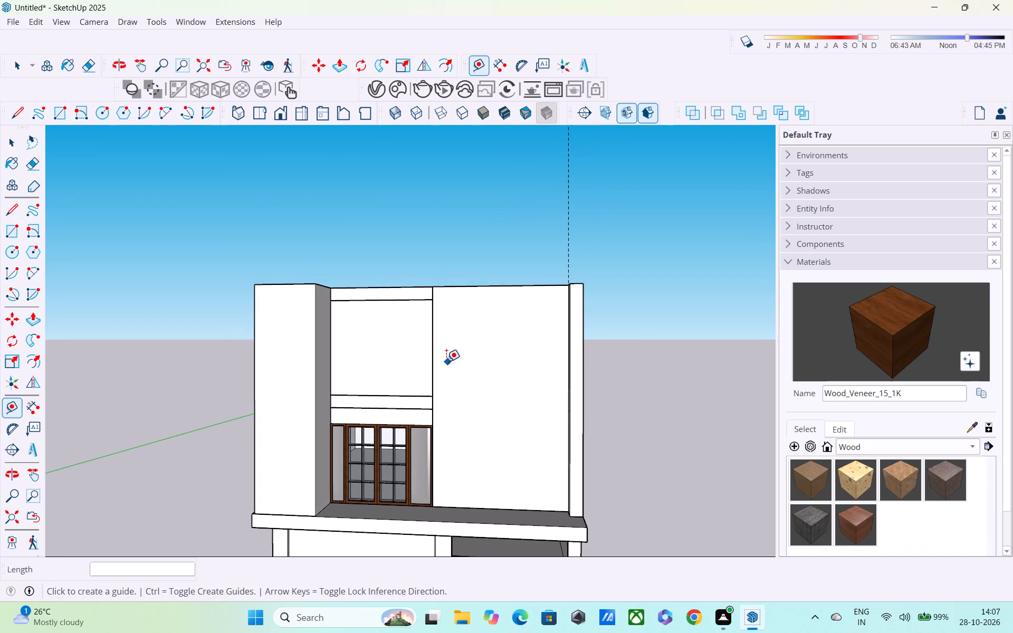
{"action": "scroll", "coordinate": [444, 358], "scroll_direction": "up", "scroll_amount": 4}
{"action": "middle_click_drag", "start_coordinate": [435, 330], "coordinate": [461, 333]}
{"action": "scroll", "coordinate": [461, 335], "scroll_direction": "up", "scroll_amount": 6}
{"action": "middle_click_drag", "start_coordinate": [447, 335], "coordinate": [553, 337]}
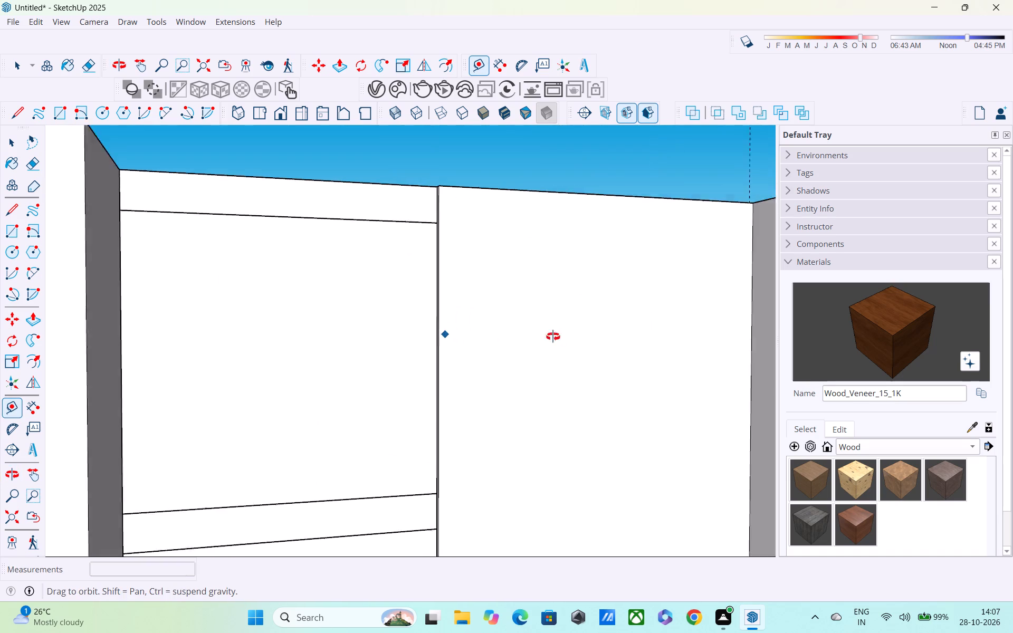
{"action": "middle_click_drag", "start_coordinate": [553, 337], "coordinate": [639, 299]}
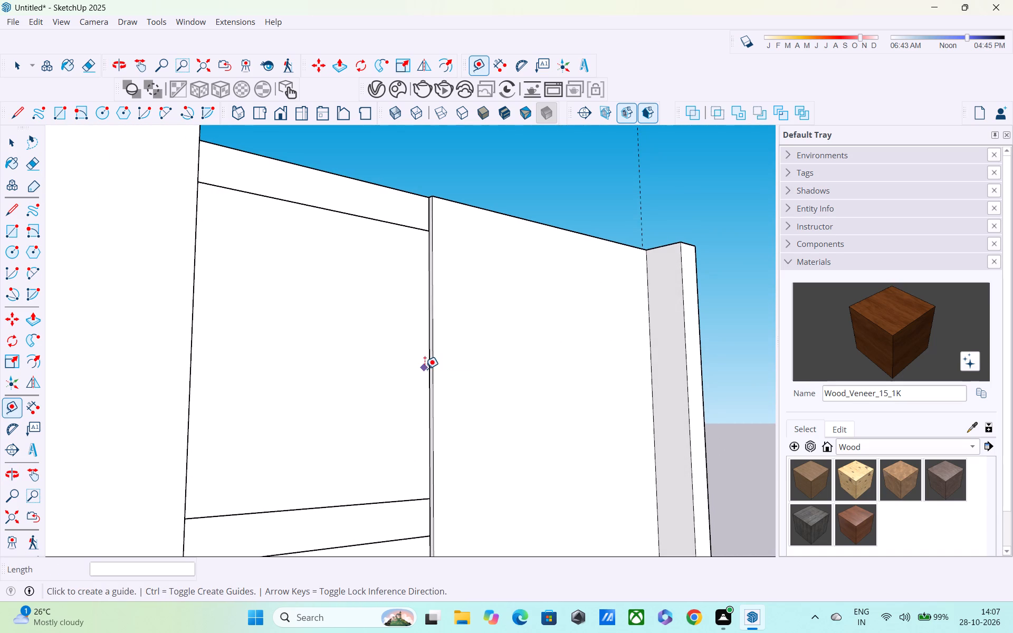
{"action": "key", "text": "space"}
{"action": "double_click", "coordinate": [415, 396]}
{"action": "middle_click_drag", "start_coordinate": [410, 430], "coordinate": [410, 429]}
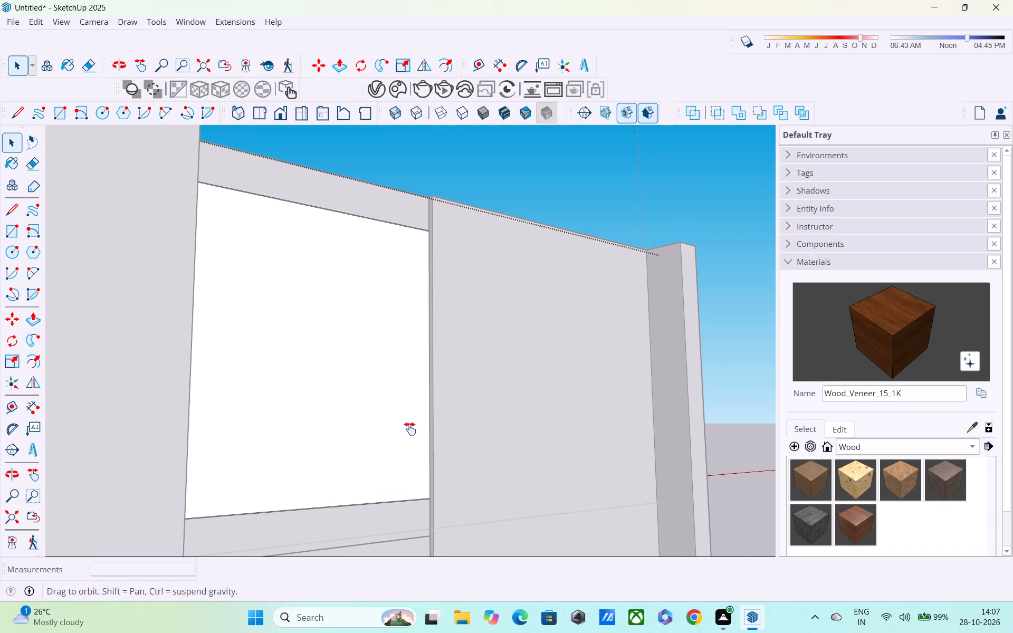
{"action": "middle_click_drag", "start_coordinate": [410, 429], "coordinate": [400, 251]}
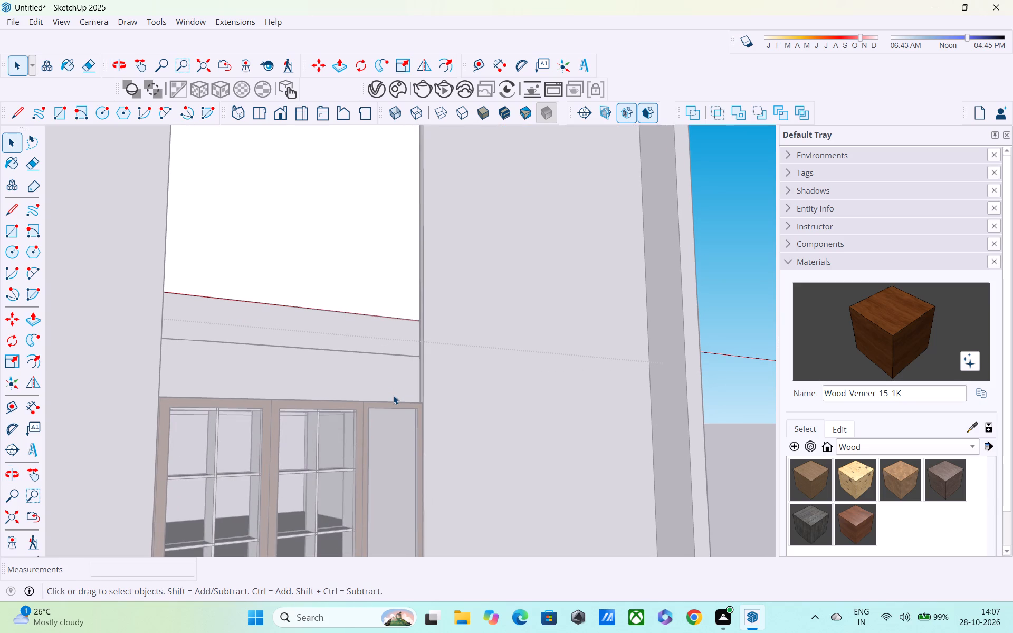
Place vertical guides at both outer posts of the double door and at the recess's inner corner, 2' from the nearer post.
{"action": "key", "text": "t"}
{"action": "scroll", "coordinate": [422, 418], "scroll_direction": "up", "scroll_amount": 2}
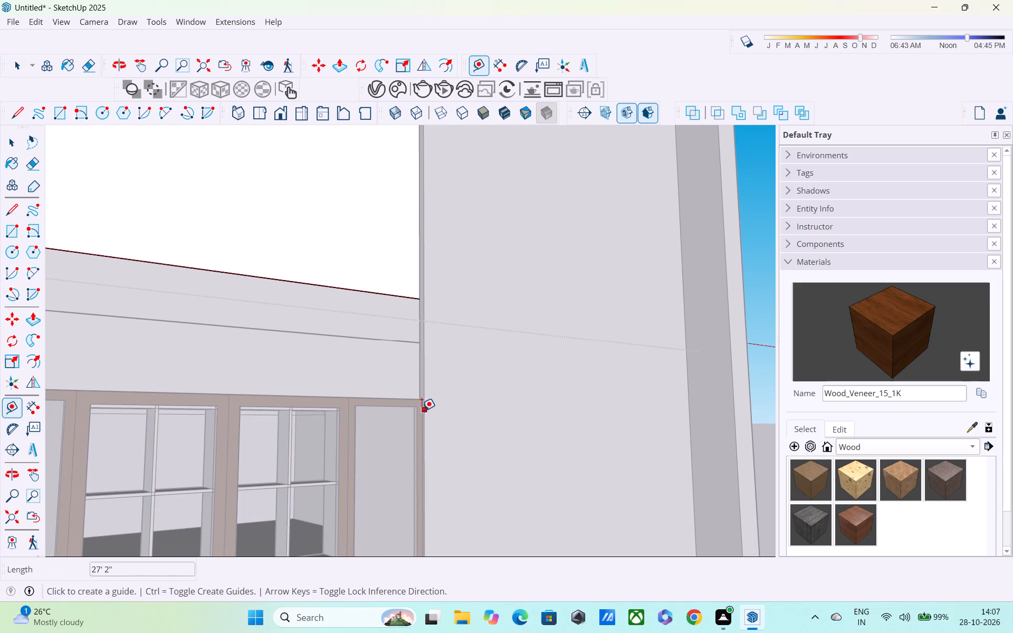
{"action": "left_click", "coordinate": [422, 410]}
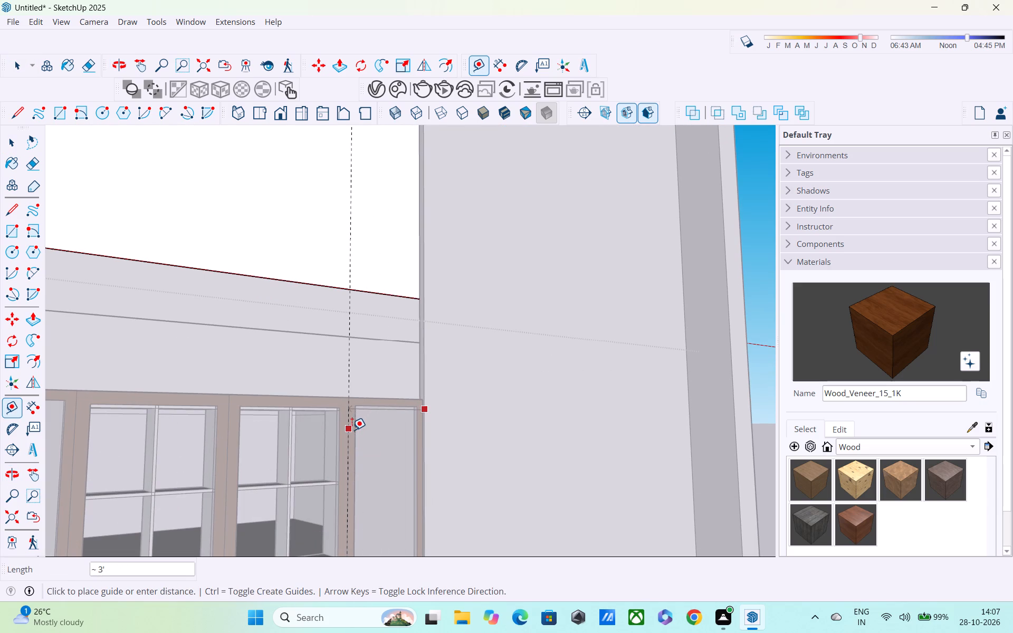
{"action": "left_click", "coordinate": [351, 430]}
{"action": "middle_click_drag", "start_coordinate": [350, 408], "coordinate": [400, 340], "text": "shift"}
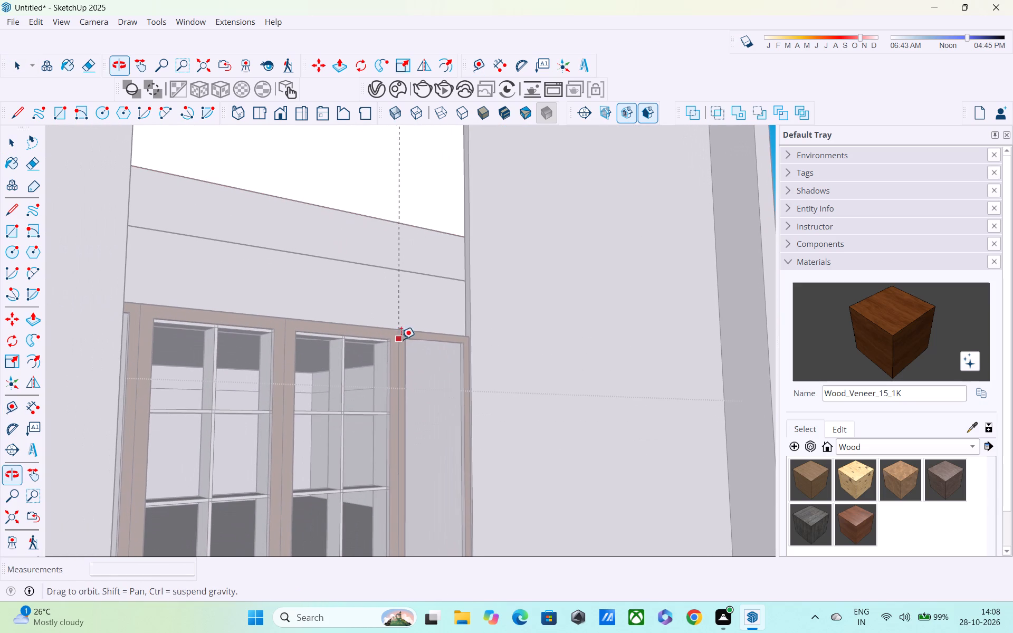
{"action": "left_click", "coordinate": [402, 381]}
{"action": "middle_click_drag", "start_coordinate": [227, 432], "coordinate": [328, 393]}
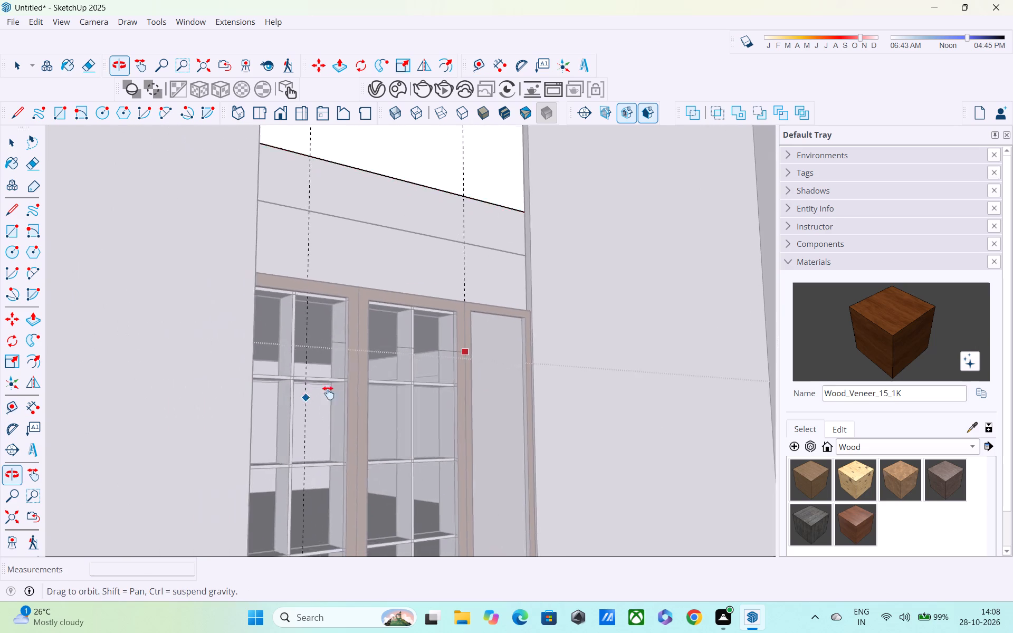
{"action": "middle_click_drag", "start_coordinate": [328, 393], "coordinate": [412, 376]}
{"action": "middle_click_drag", "start_coordinate": [412, 382], "coordinate": [159, 422]}
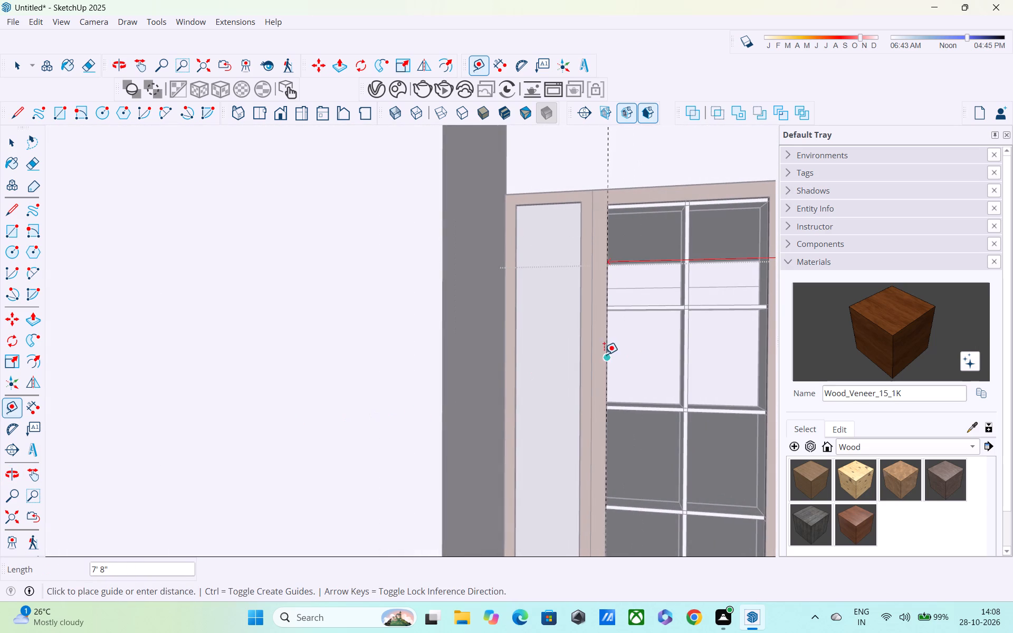
{"action": "left_click", "coordinate": [591, 344]}
{"action": "scroll", "coordinate": [589, 347], "scroll_direction": "down", "scroll_amount": 6}
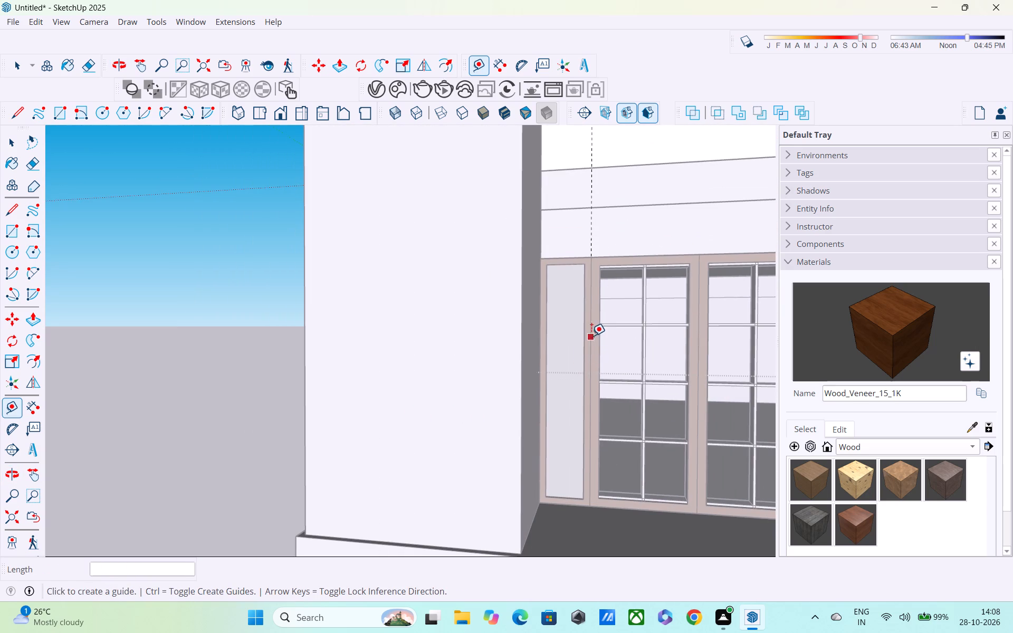
{"action": "left_click", "coordinate": [590, 339]}
{"action": "left_click", "coordinate": [541, 355]}
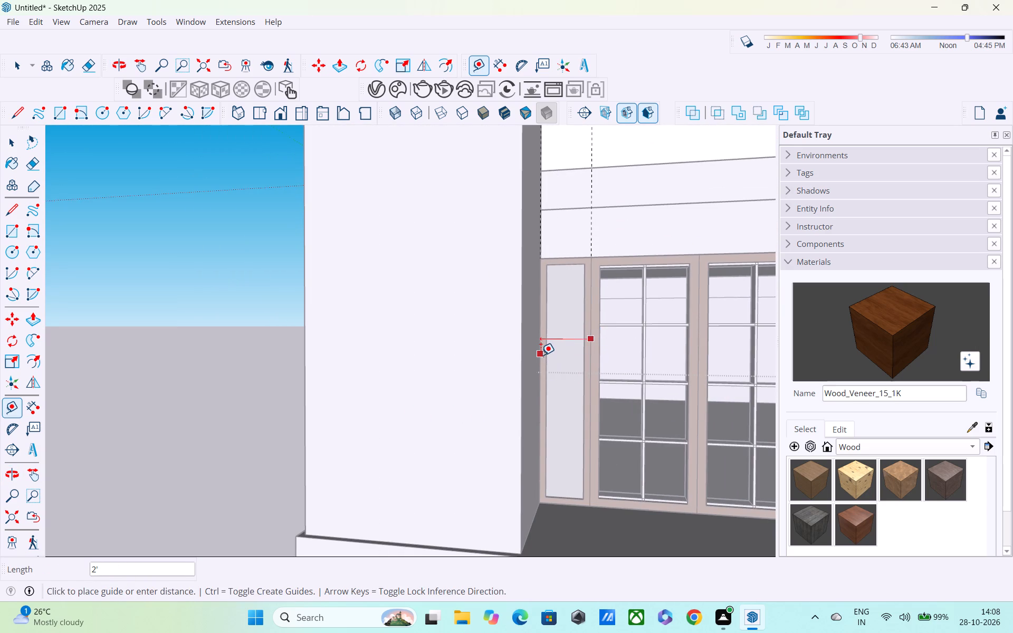
Place a horizontal guide 2' below the top edge of the blank wall panel.
{"action": "scroll", "coordinate": [581, 372], "scroll_direction": "down", "scroll_amount": 6}
{"action": "scroll", "coordinate": [545, 448], "scroll_direction": "down", "scroll_amount": 6}
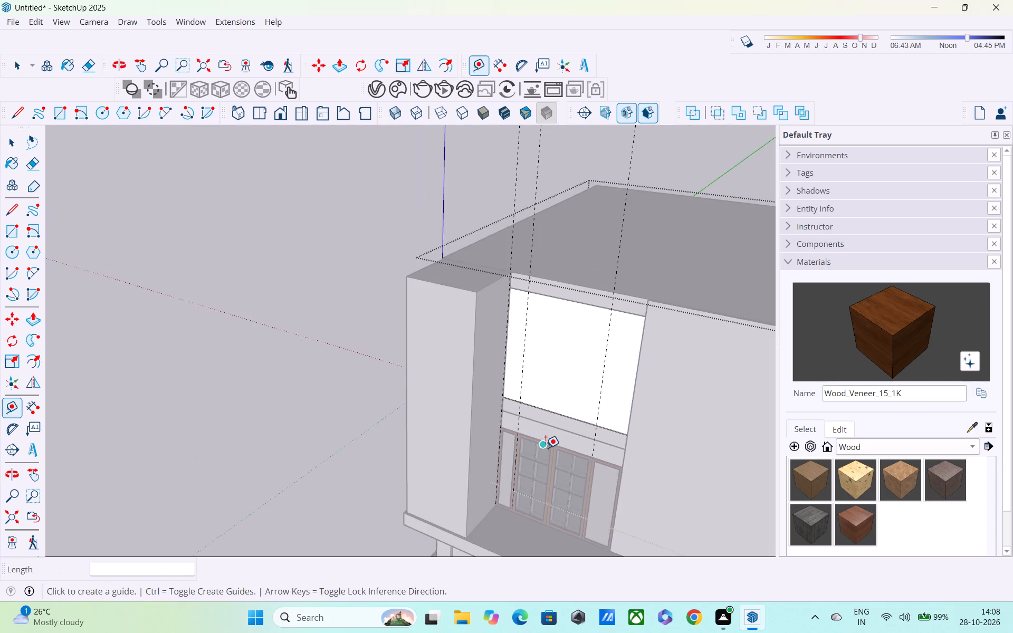
{"action": "middle_click_drag", "start_coordinate": [551, 442], "coordinate": [562, 387]}
{"action": "key", "text": "space"}
{"action": "key", "text": "r"}
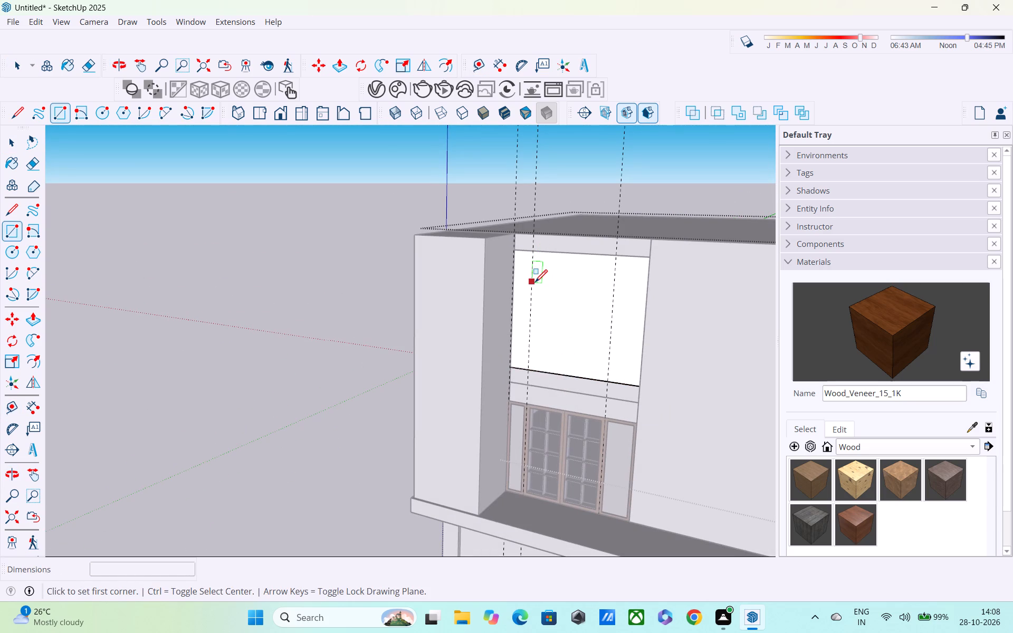
{"action": "key", "text": "space"}
{"action": "type", "text": "rt"}
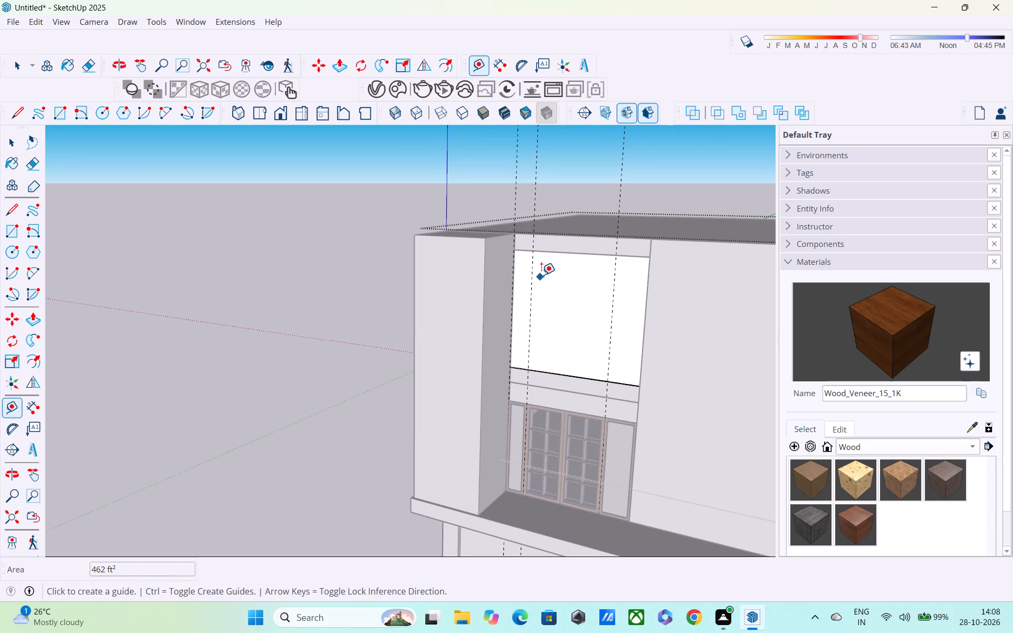
{"action": "left_click", "coordinate": [550, 253]}
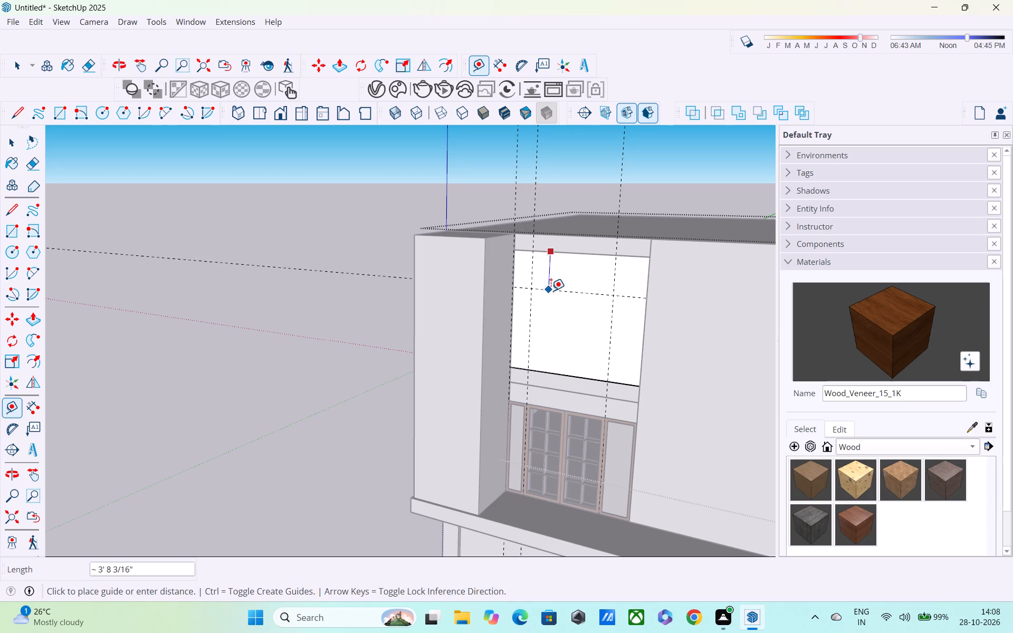
{"action": "type", "text": "2'"}
{"action": "key", "text": "Return"}
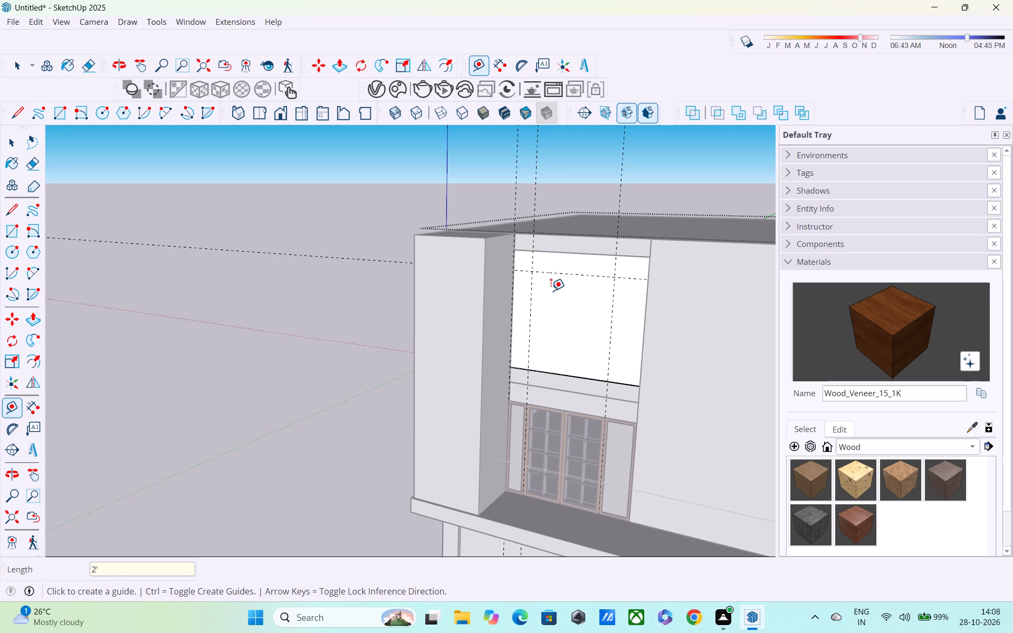
Draw an 8' wide window rectangle between the two door-post guides, from the horizontal guide down to the panel's bottom edge.
{"action": "key", "text": "r"}
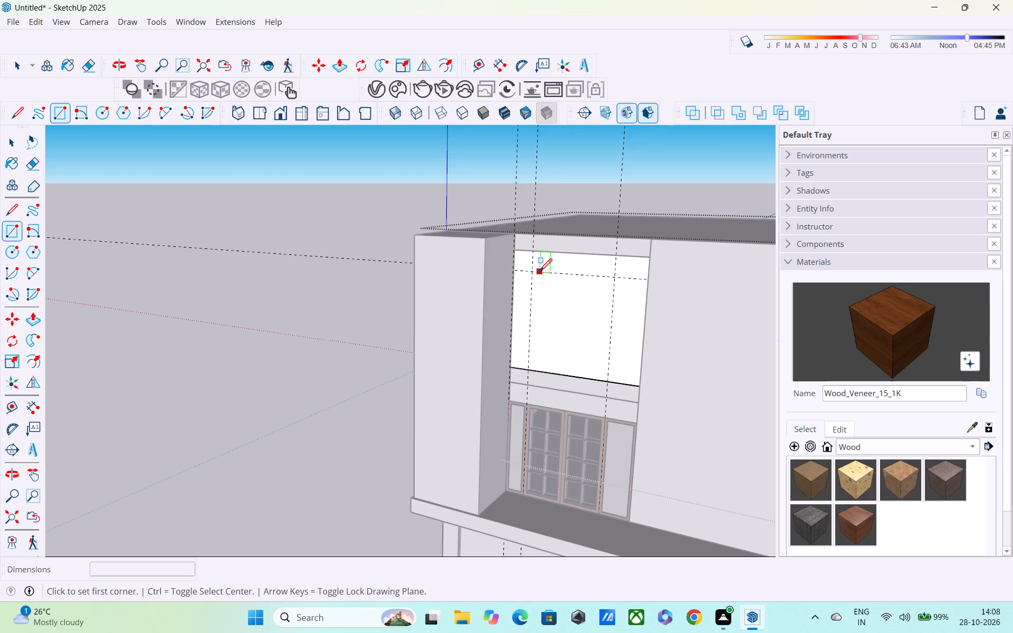
{"action": "left_click", "coordinate": [529, 272]}
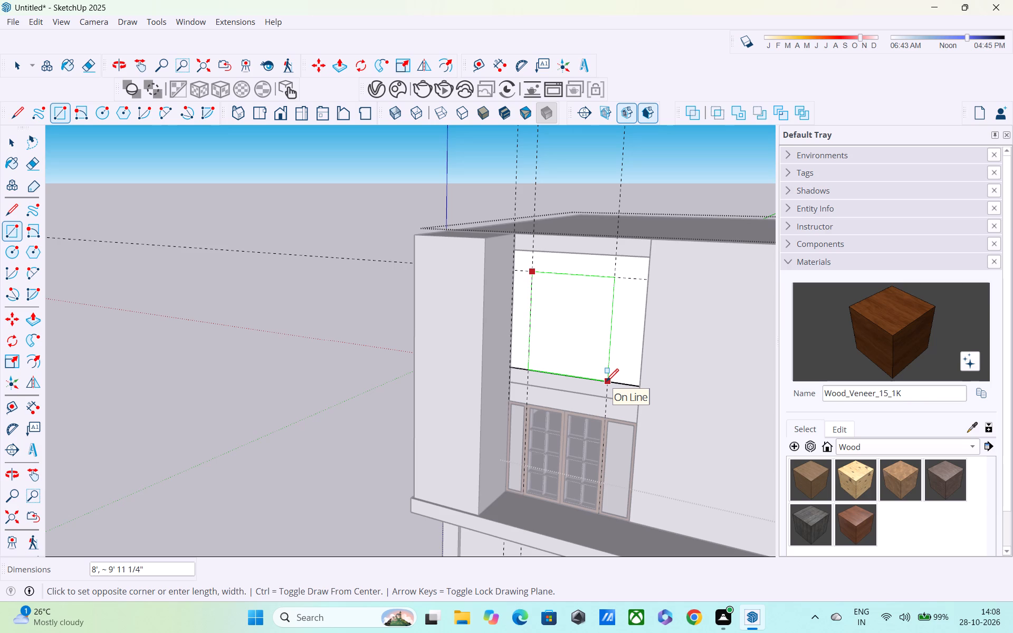
{"action": "scroll", "coordinate": [606, 377], "scroll_direction": "up", "scroll_amount": 8}
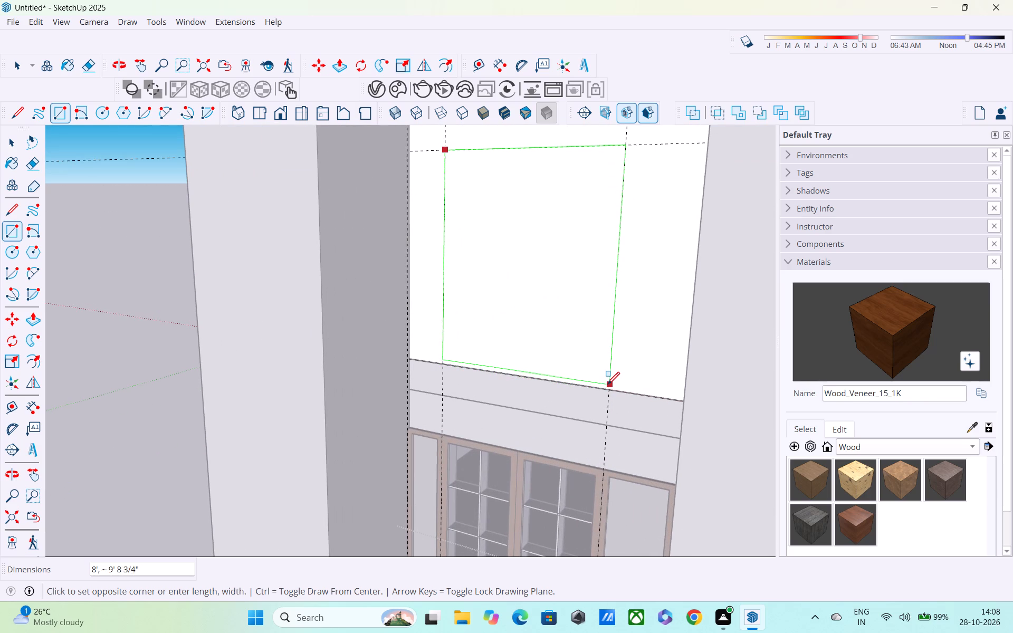
{"action": "left_click", "coordinate": [607, 389]}
{"action": "scroll", "coordinate": [608, 385], "scroll_direction": "down", "scroll_amount": 4}
{"action": "key", "text": "space"}
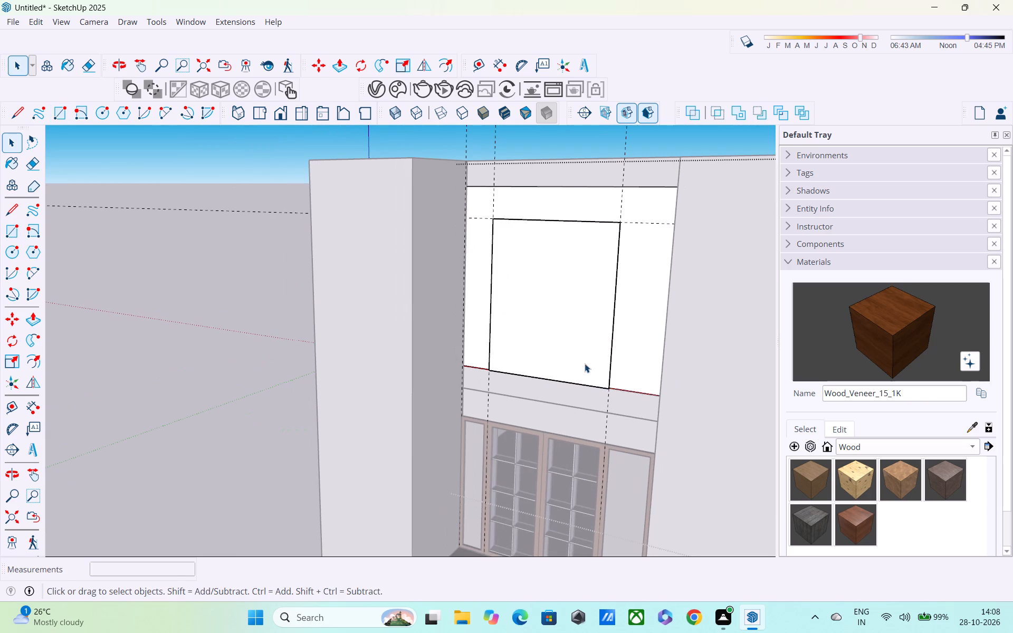
Split the window rectangle into two halves with a vertical line from its top-edge midpoint to its bottom edge.
{"action": "middle_click_drag", "start_coordinate": [603, 311], "coordinate": [677, 259]}
{"action": "scroll", "coordinate": [617, 289], "scroll_direction": "down", "scroll_amount": 1}
{"action": "left_click", "coordinate": [558, 315]}
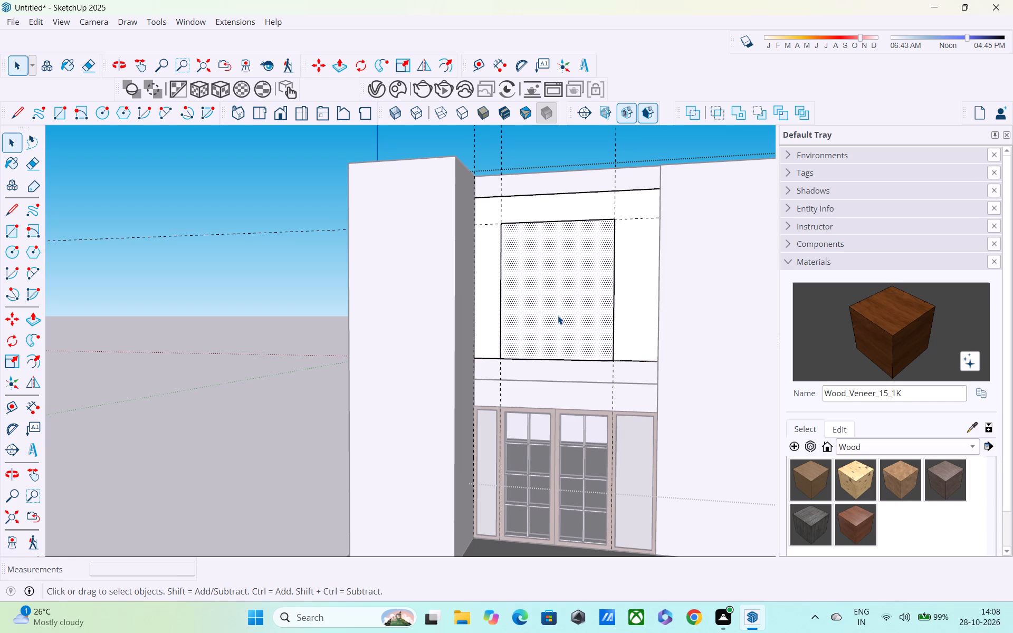
{"action": "key", "text": "l"}
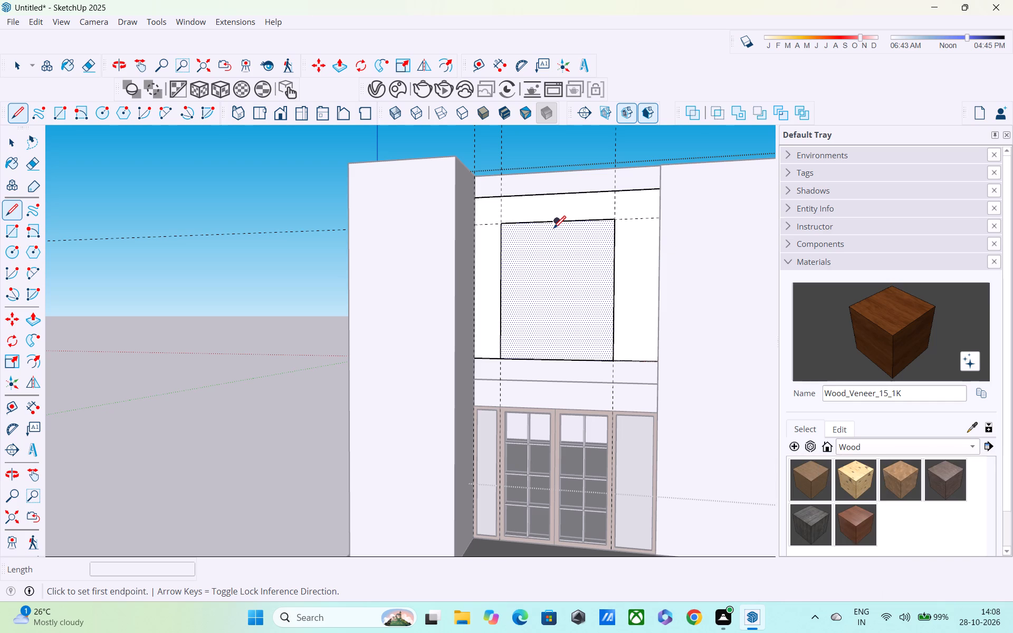
{"action": "left_click", "coordinate": [558, 223]}
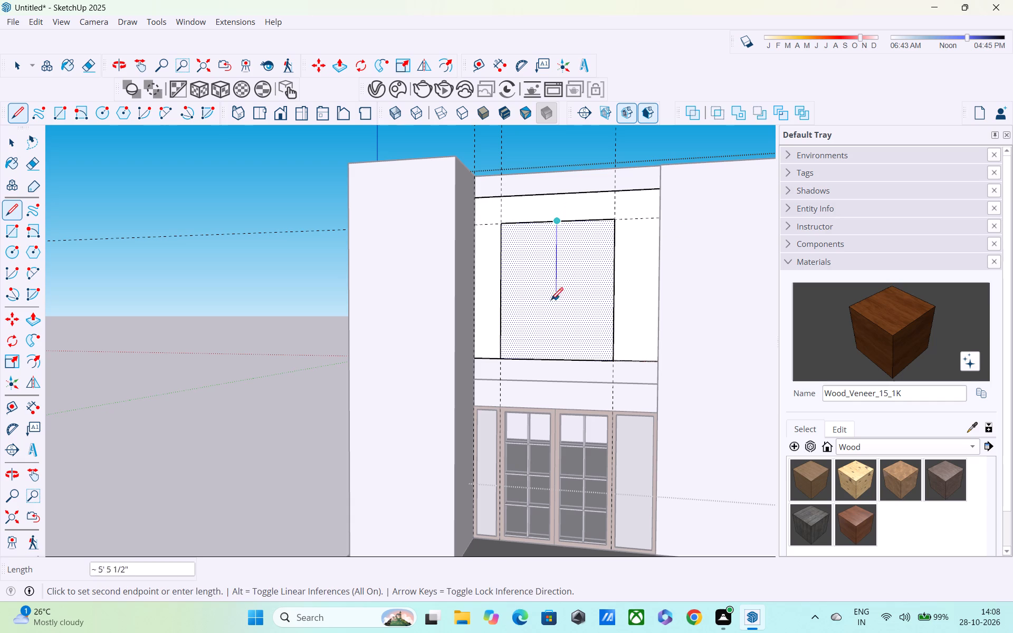
{"action": "left_click", "coordinate": [554, 361]}
{"action": "key", "text": "space"}
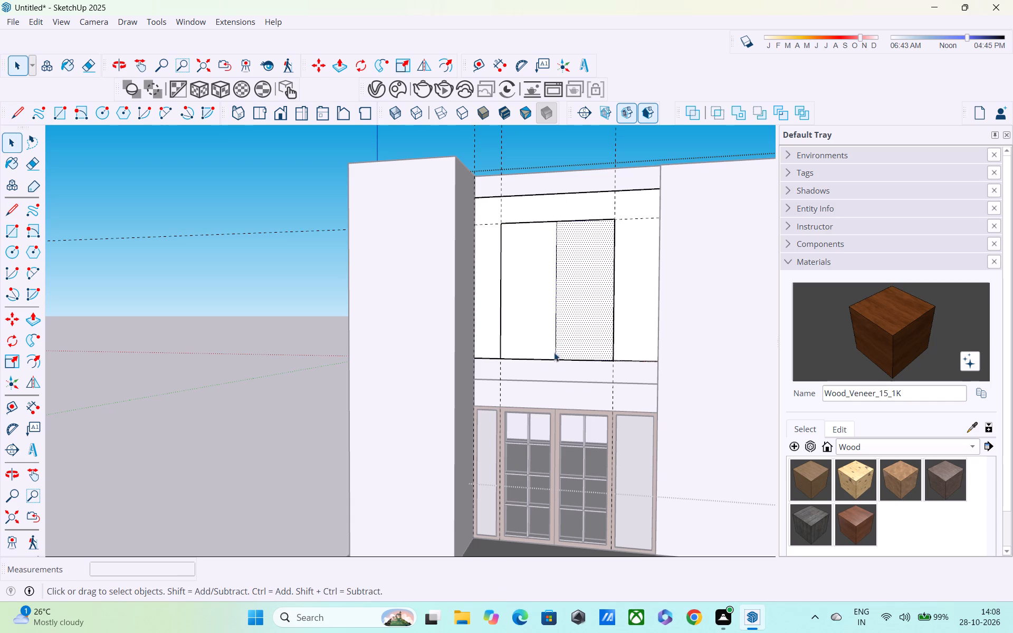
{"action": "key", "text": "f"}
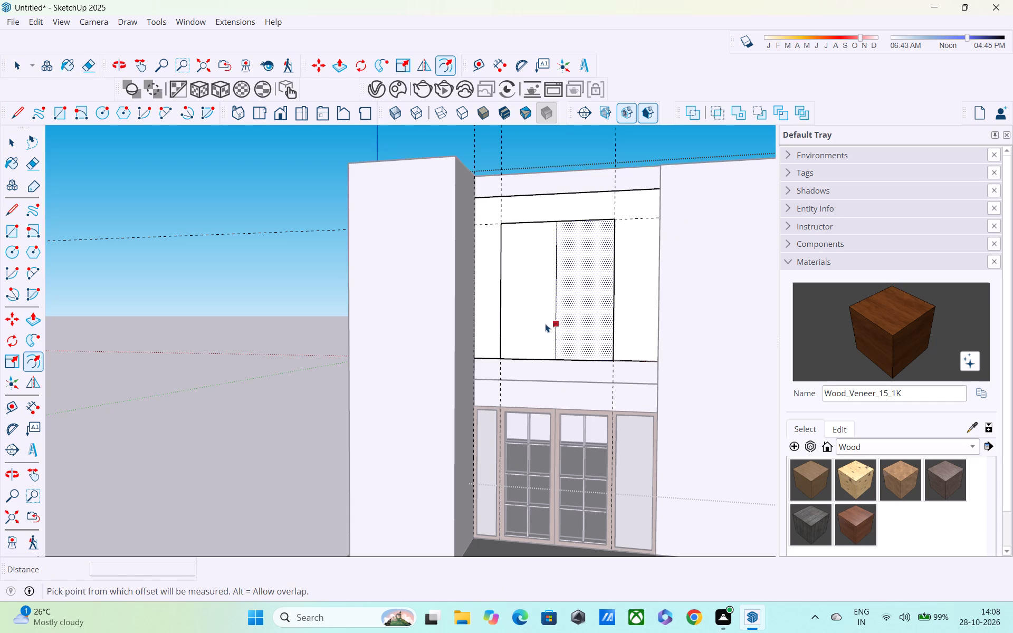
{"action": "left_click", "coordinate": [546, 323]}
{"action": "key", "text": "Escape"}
Offset the outline of the window's left half inward by 4" to form its frame.
{"action": "key", "text": "space"}
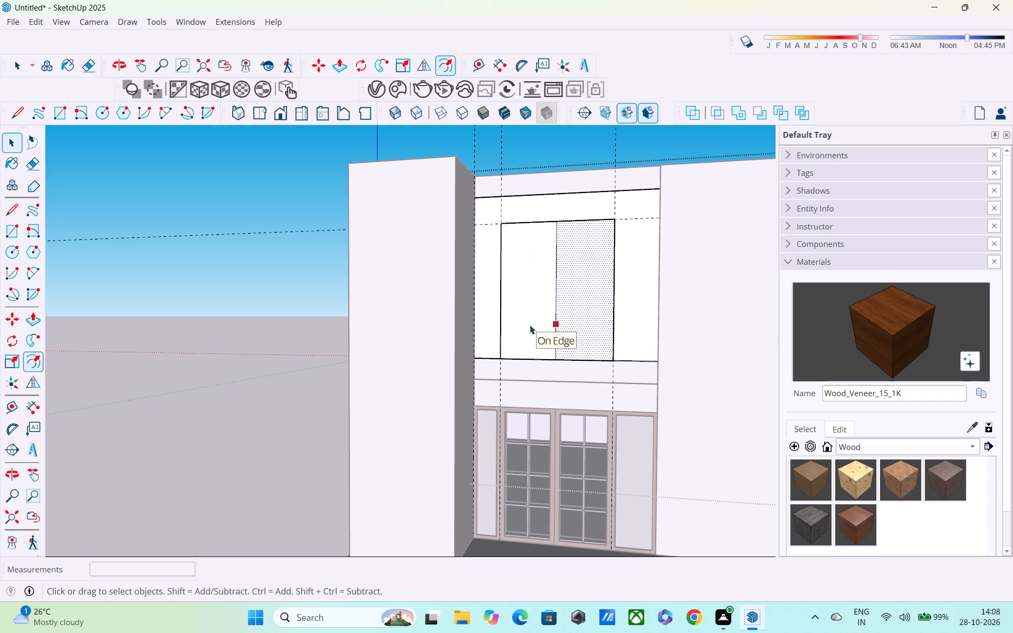
{"action": "left_click", "coordinate": [531, 311]}
{"action": "key", "text": "f"}
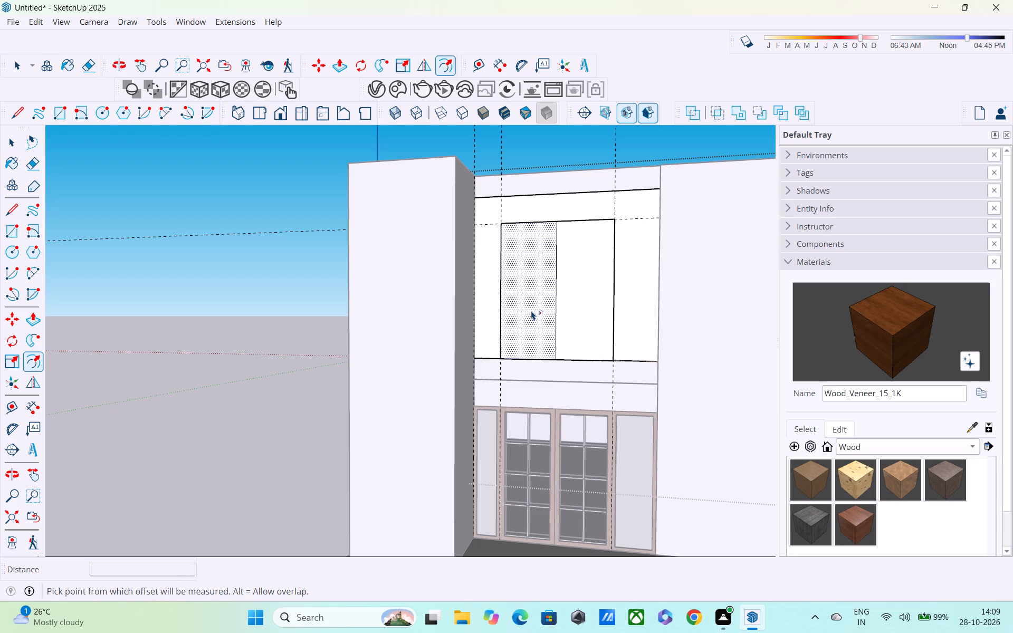
{"action": "left_click", "coordinate": [531, 310]}
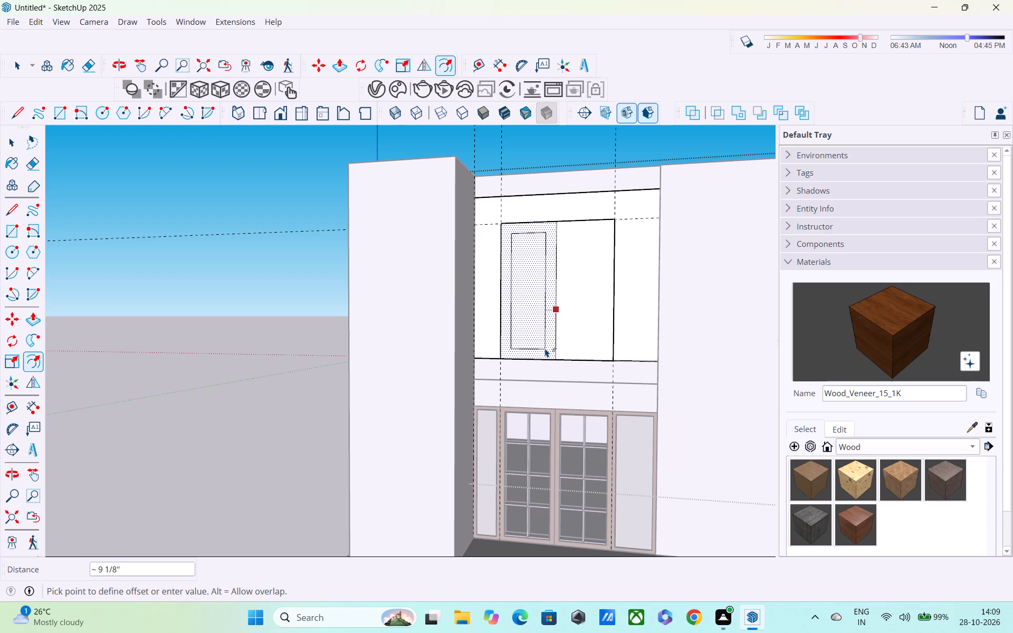
{"action": "type", "text": "4\""}
{"action": "key", "text": "Return"}
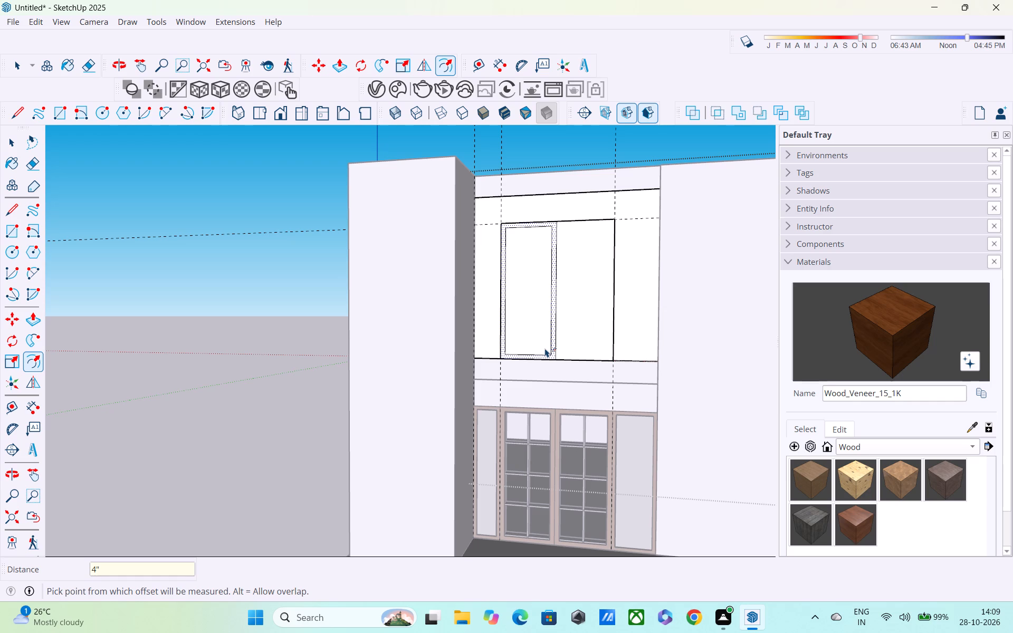
Examine how the new window outline lines up with the double door's frame and panes below it.
{"action": "scroll", "coordinate": [523, 471], "scroll_direction": "up", "scroll_amount": 8}
{"action": "middle_click_drag", "start_coordinate": [534, 450], "coordinate": [621, 439]}
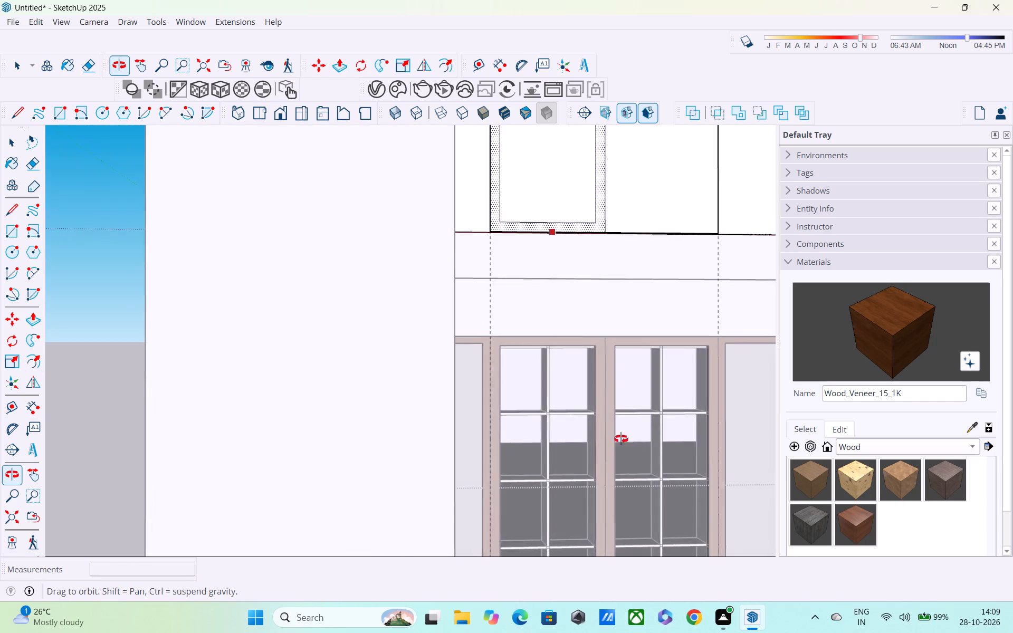
{"action": "middle_click_drag", "start_coordinate": [621, 439], "coordinate": [479, 413]}
{"action": "scroll", "coordinate": [479, 419], "scroll_direction": "down", "scroll_amount": 1}
{"action": "scroll", "coordinate": [480, 386], "scroll_direction": "up", "scroll_amount": 1}
{"action": "scroll", "coordinate": [482, 345], "scroll_direction": "down", "scroll_amount": 5}
{"action": "middle_click_drag", "start_coordinate": [489, 306], "coordinate": [492, 312]}
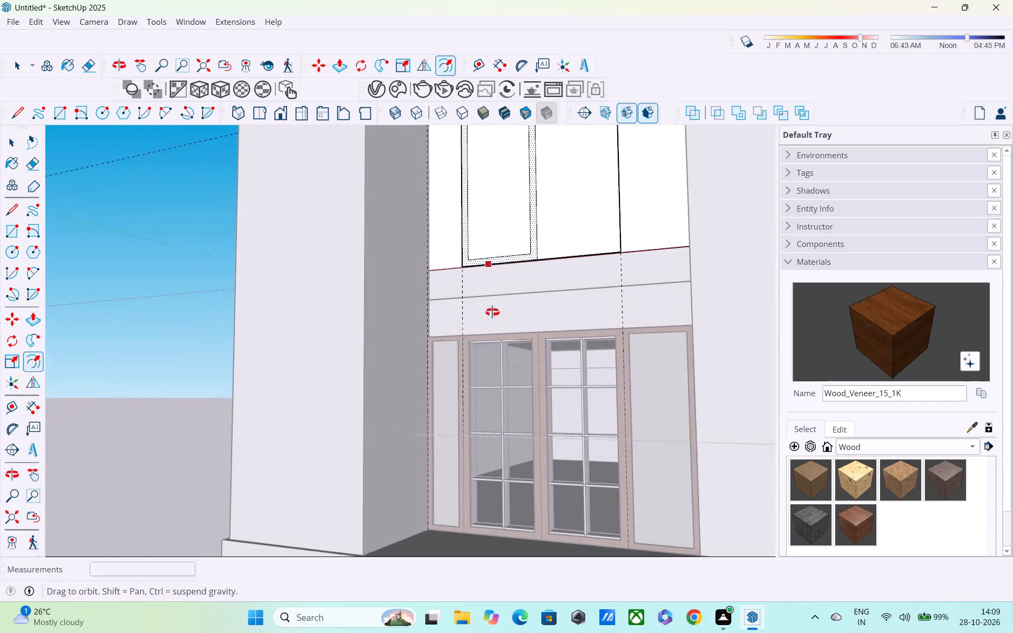
{"action": "middle_click_drag", "start_coordinate": [492, 312], "coordinate": [504, 351]}
{"action": "scroll", "coordinate": [498, 343], "scroll_direction": "down", "scroll_amount": 3}
{"action": "middle_click_drag", "start_coordinate": [490, 332], "coordinate": [486, 371], "text": "shift"}
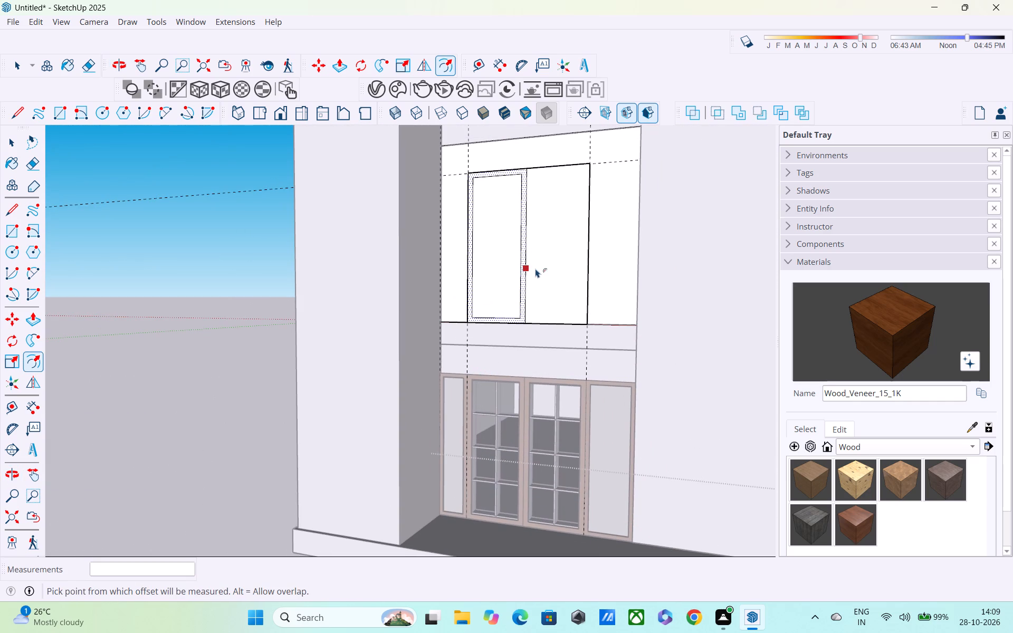
Offset the outline of the window's right half inward by 4" to form its frame.
{"action": "left_click", "coordinate": [544, 268]}
{"action": "key", "text": "Escape"}
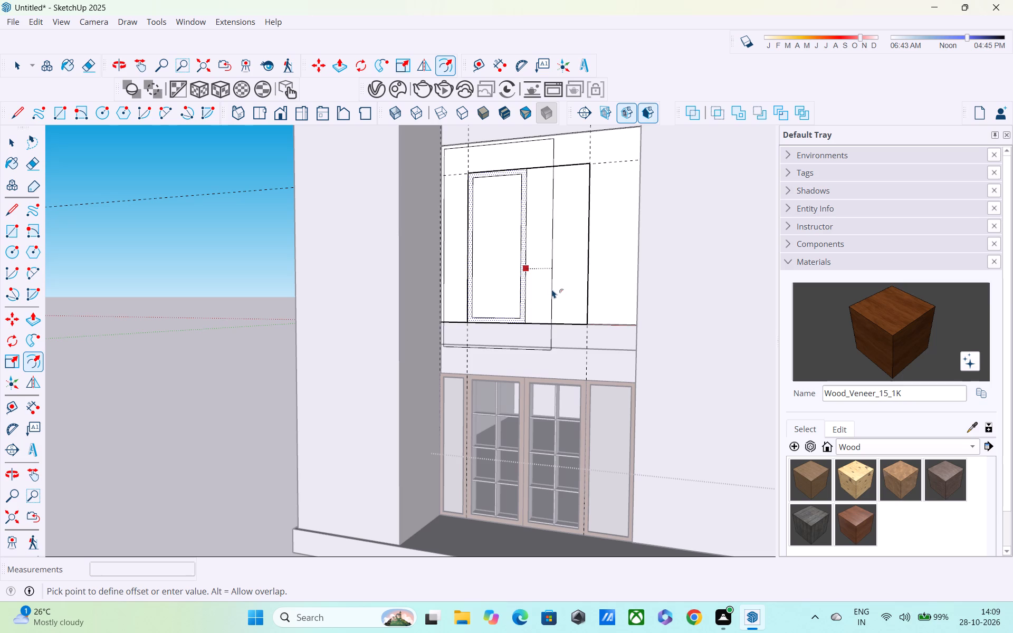
{"action": "key", "text": "space"}
{"action": "left_click", "coordinate": [561, 287]}
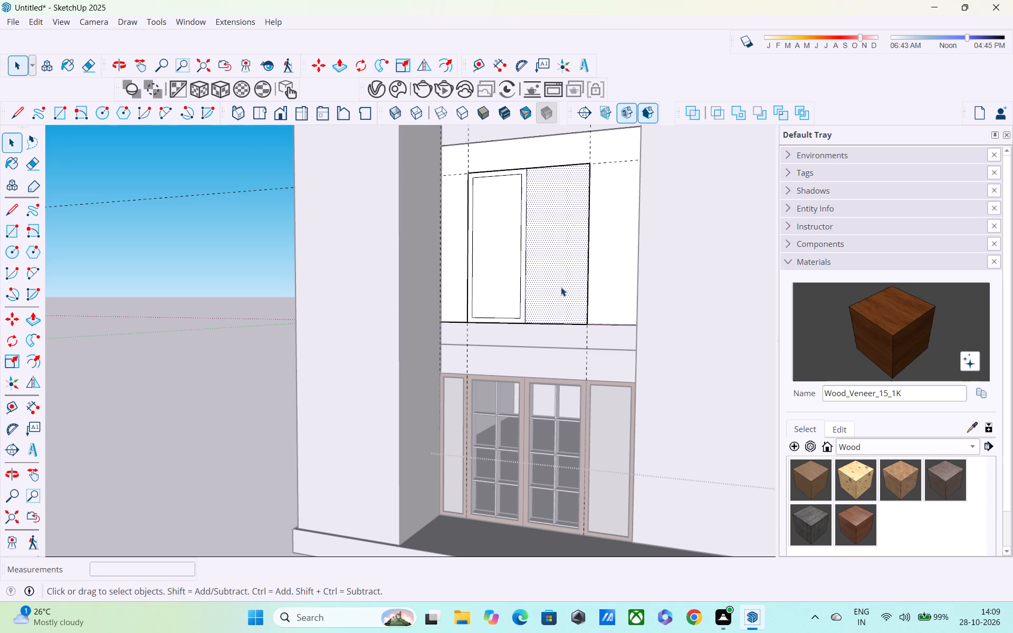
{"action": "type", "text": "f"}
{"action": "key", "text": "space"}
{"action": "key", "text": "f"}
{"action": "left_click", "coordinate": [561, 287]}
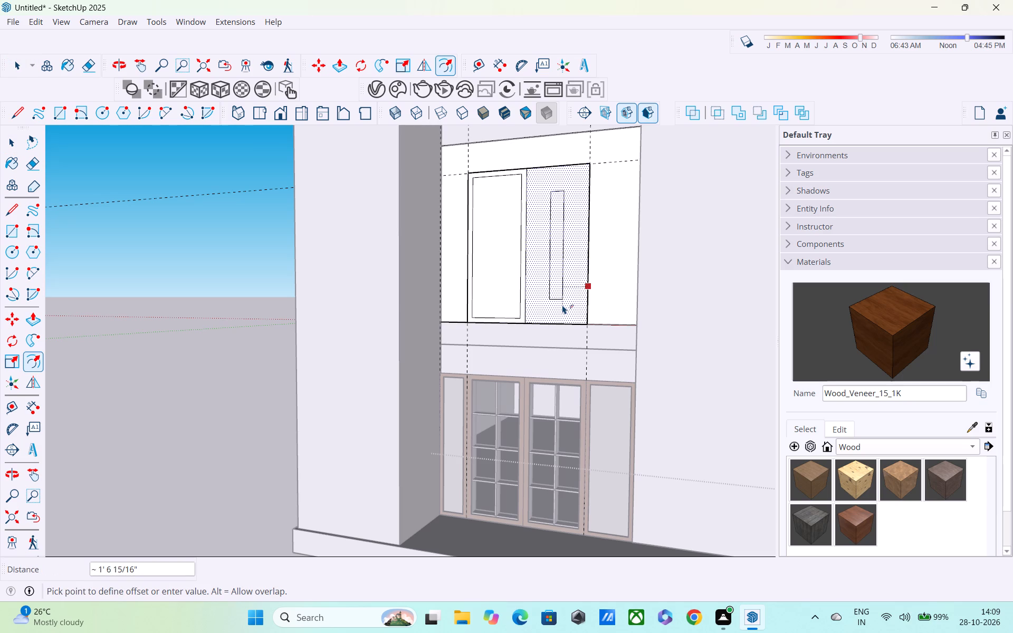
{"action": "type", "text": "4\""}
{"action": "key", "text": "Return"}
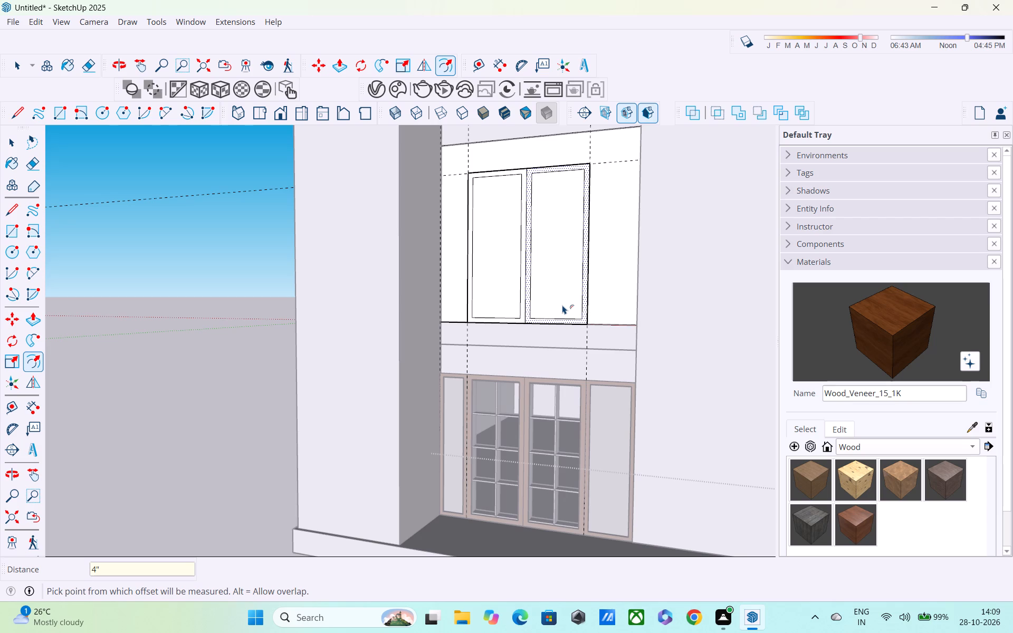
Examine how the two framed window halves line up with the double door and its side panels below.
{"action": "scroll", "coordinate": [562, 306], "scroll_direction": "up", "scroll_amount": 1}
{"action": "scroll", "coordinate": [562, 306], "scroll_direction": "down", "scroll_amount": 4}
{"action": "middle_click_drag", "start_coordinate": [560, 309], "coordinate": [604, 341]}
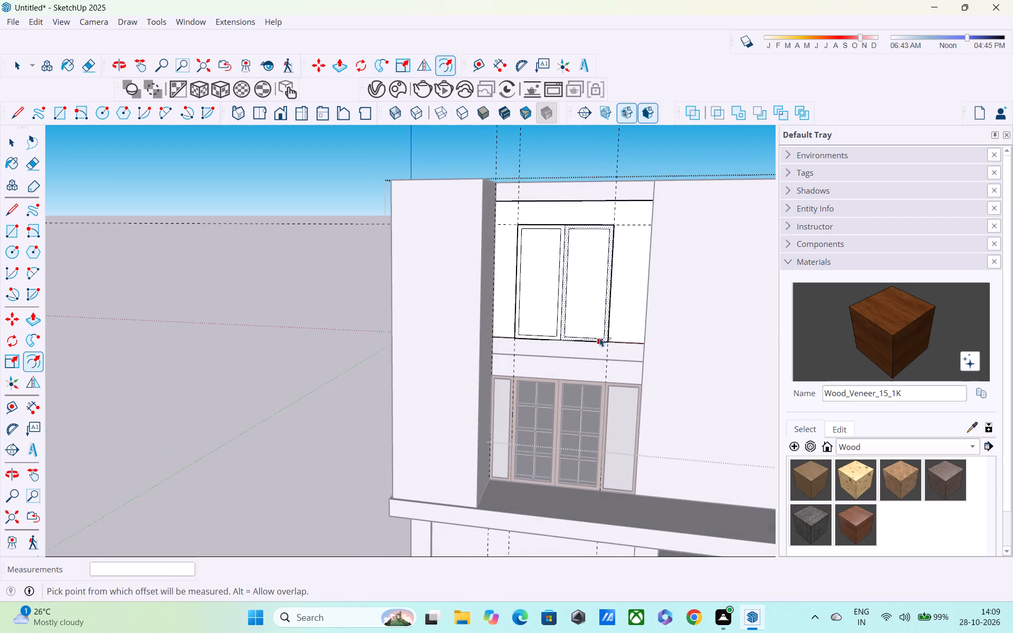
{"action": "middle_click_drag", "start_coordinate": [597, 335], "coordinate": [406, 295], "text": "shift"}
{"action": "scroll", "coordinate": [406, 295], "scroll_direction": "up", "scroll_amount": 1}
{"action": "key", "text": "space"}
{"action": "scroll", "coordinate": [404, 276], "scroll_direction": "down", "scroll_amount": 2}
{"action": "middle_click_drag", "start_coordinate": [404, 276], "coordinate": [400, 308], "text": "shift"}
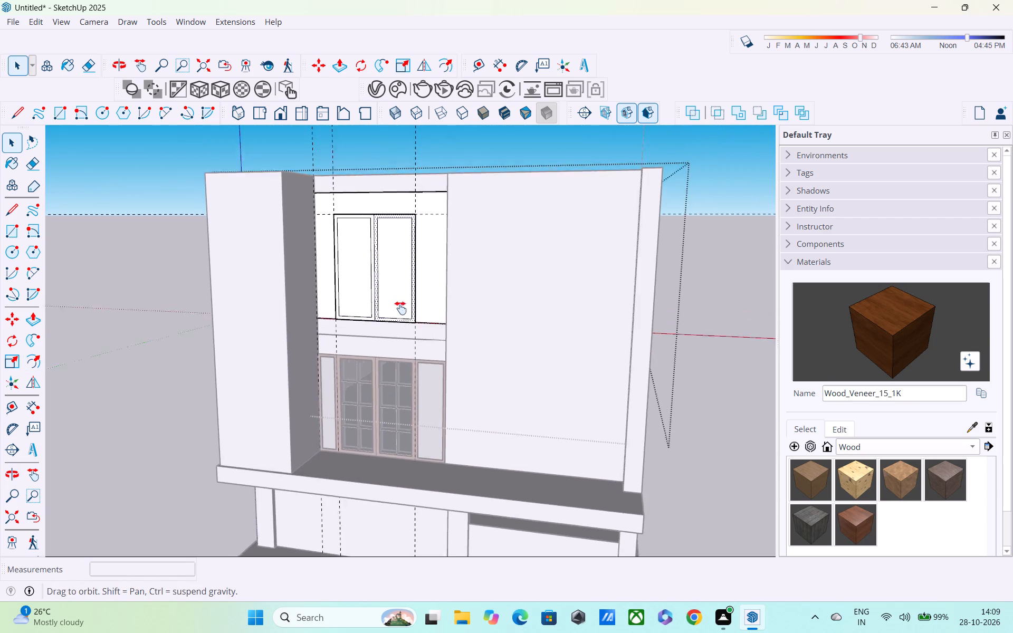
{"action": "middle_click_drag", "start_coordinate": [400, 308], "coordinate": [388, 338], "text": "shift"}
{"action": "scroll", "coordinate": [344, 409], "scroll_direction": "up", "scroll_amount": 7}
{"action": "middle_click_drag", "start_coordinate": [322, 406], "coordinate": [335, 387]}
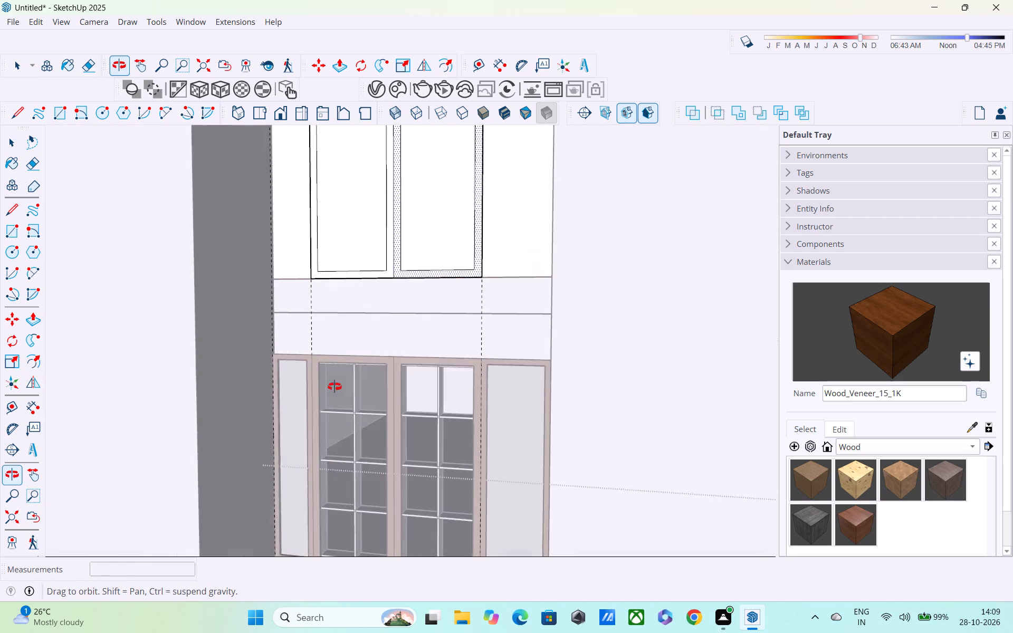
{"action": "middle_click_drag", "start_coordinate": [335, 387], "coordinate": [317, 421]}
{"action": "scroll", "coordinate": [307, 416], "scroll_direction": "down", "scroll_amount": 6}
{"action": "middle_click_drag", "start_coordinate": [336, 496], "coordinate": [347, 437]}
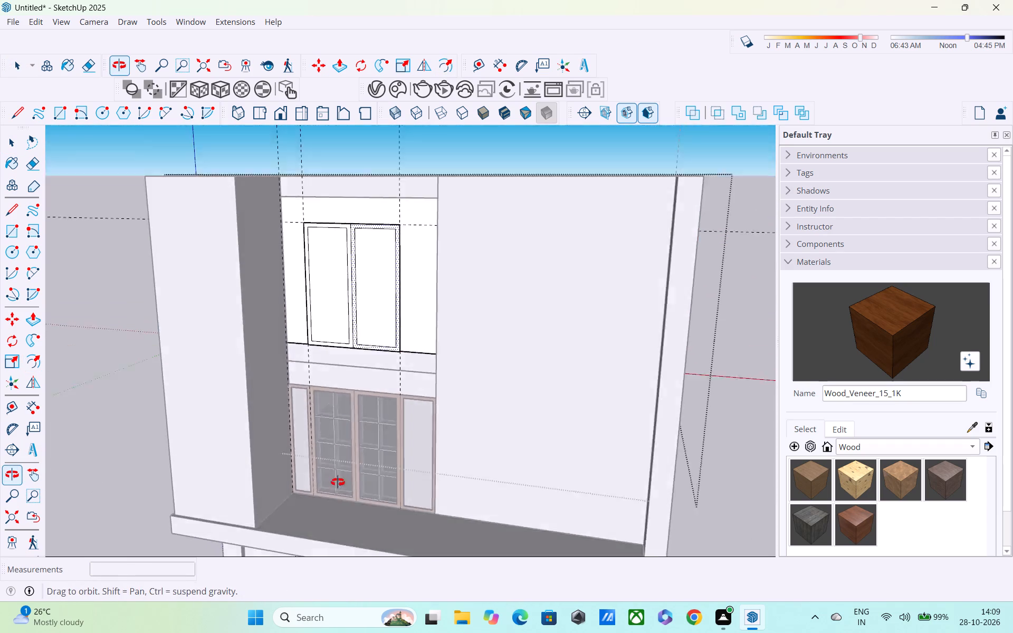
{"action": "middle_click_drag", "start_coordinate": [372, 334], "coordinate": [416, 283]}
Draw a side-panel rectangle from the window's upper right corner down to the wall panel's bottom right corner.
{"action": "key", "text": "r"}
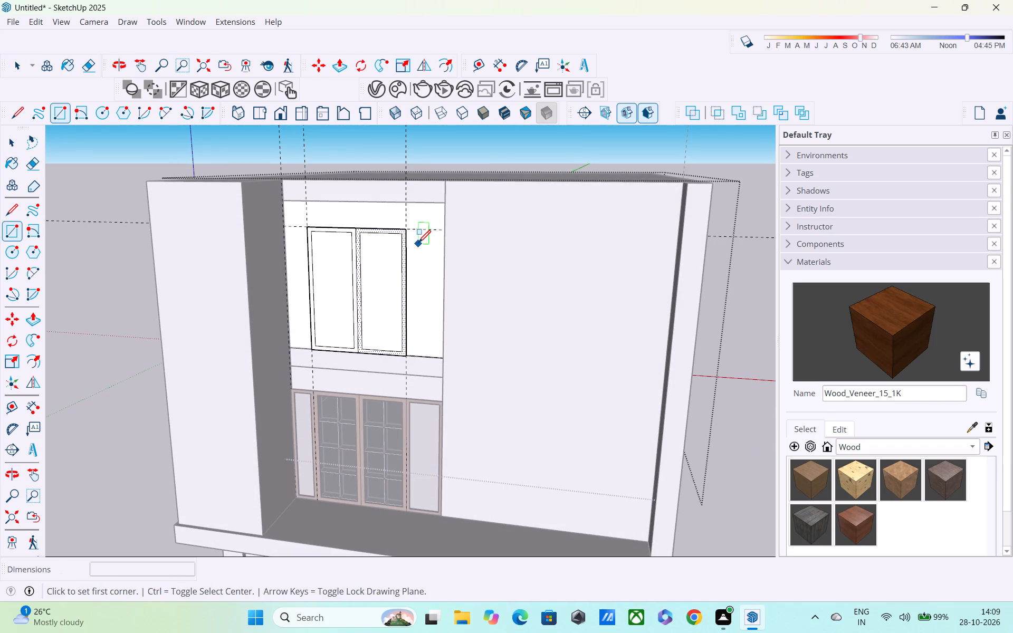
{"action": "scroll", "coordinate": [418, 247], "scroll_direction": "up", "scroll_amount": 12}
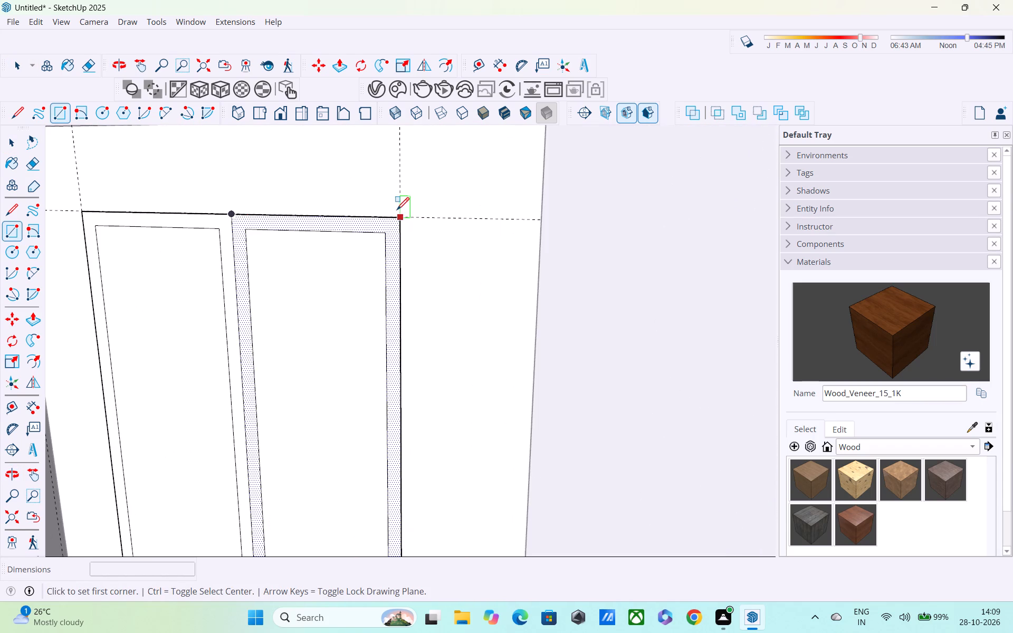
{"action": "left_click", "coordinate": [403, 217]}
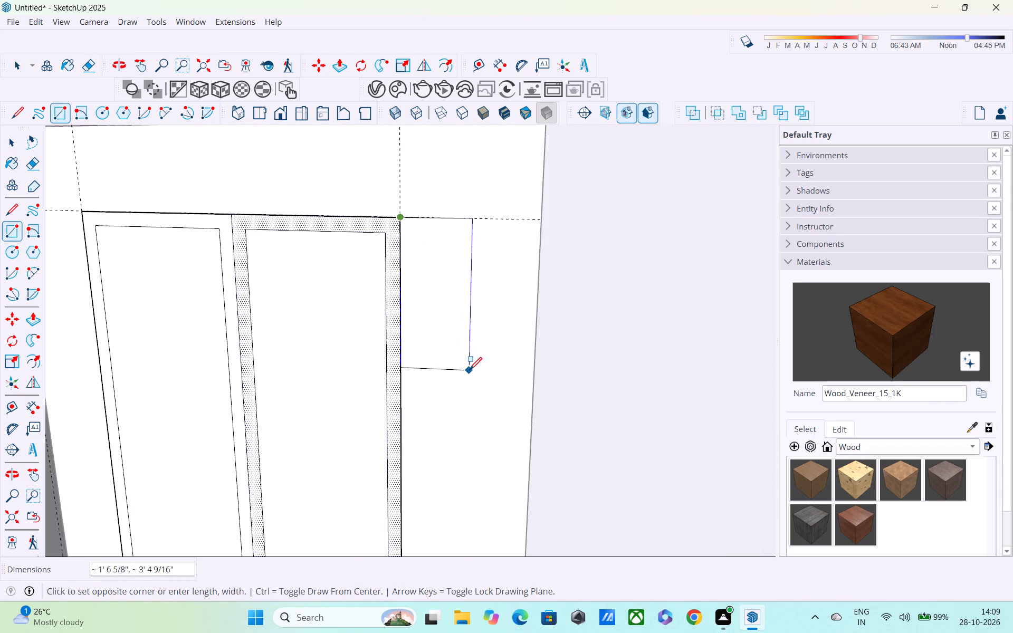
{"action": "middle_click_drag", "start_coordinate": [462, 352], "coordinate": [431, 169], "text": "shift"}
{"action": "scroll", "coordinate": [434, 227], "scroll_direction": "down", "scroll_amount": 1}
{"action": "middle_click_drag", "start_coordinate": [442, 264], "coordinate": [791, 225]}
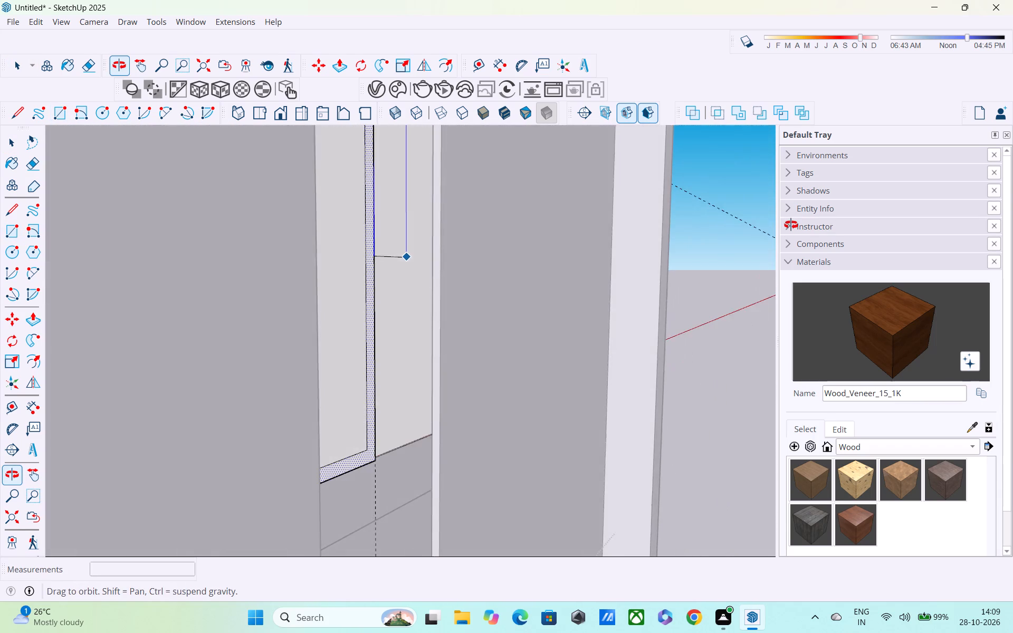
{"action": "middle_click_drag", "start_coordinate": [791, 225], "coordinate": [782, 242]}
{"action": "scroll", "coordinate": [432, 430], "scroll_direction": "up", "scroll_amount": 3}
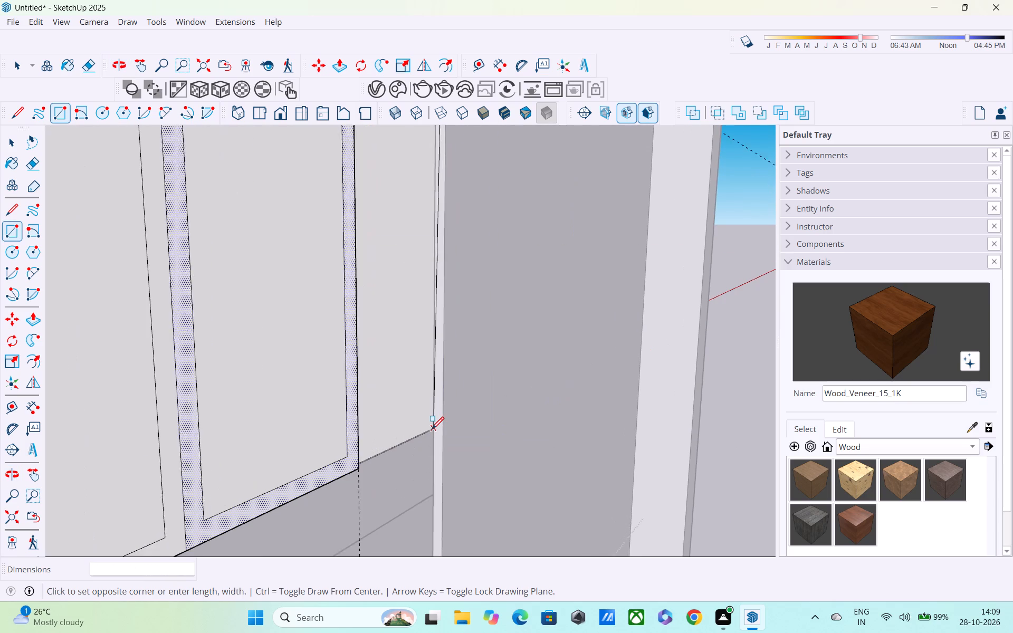
{"action": "left_click", "coordinate": [432, 429]}
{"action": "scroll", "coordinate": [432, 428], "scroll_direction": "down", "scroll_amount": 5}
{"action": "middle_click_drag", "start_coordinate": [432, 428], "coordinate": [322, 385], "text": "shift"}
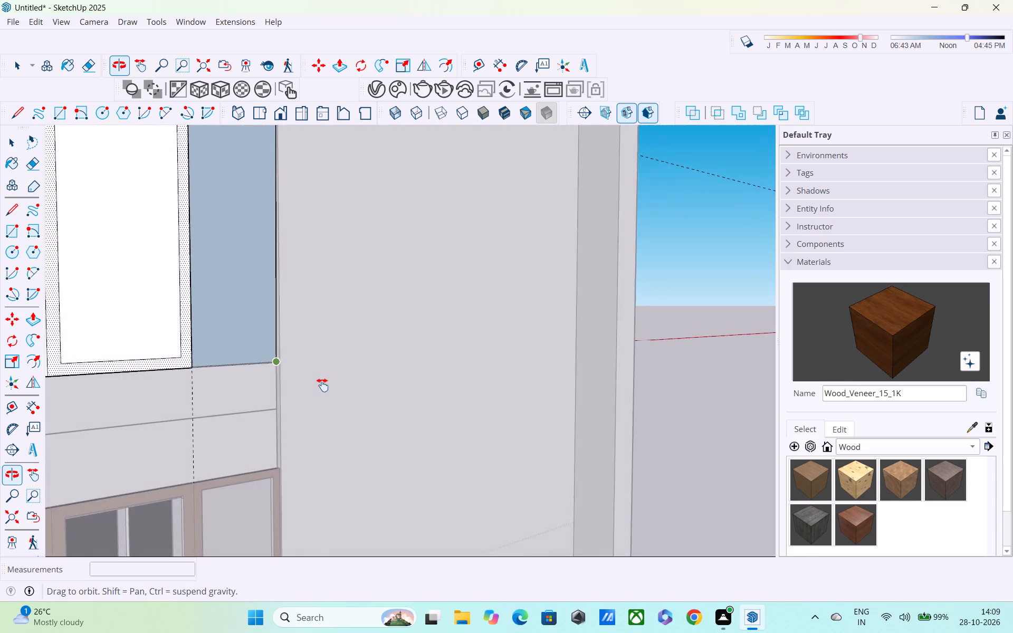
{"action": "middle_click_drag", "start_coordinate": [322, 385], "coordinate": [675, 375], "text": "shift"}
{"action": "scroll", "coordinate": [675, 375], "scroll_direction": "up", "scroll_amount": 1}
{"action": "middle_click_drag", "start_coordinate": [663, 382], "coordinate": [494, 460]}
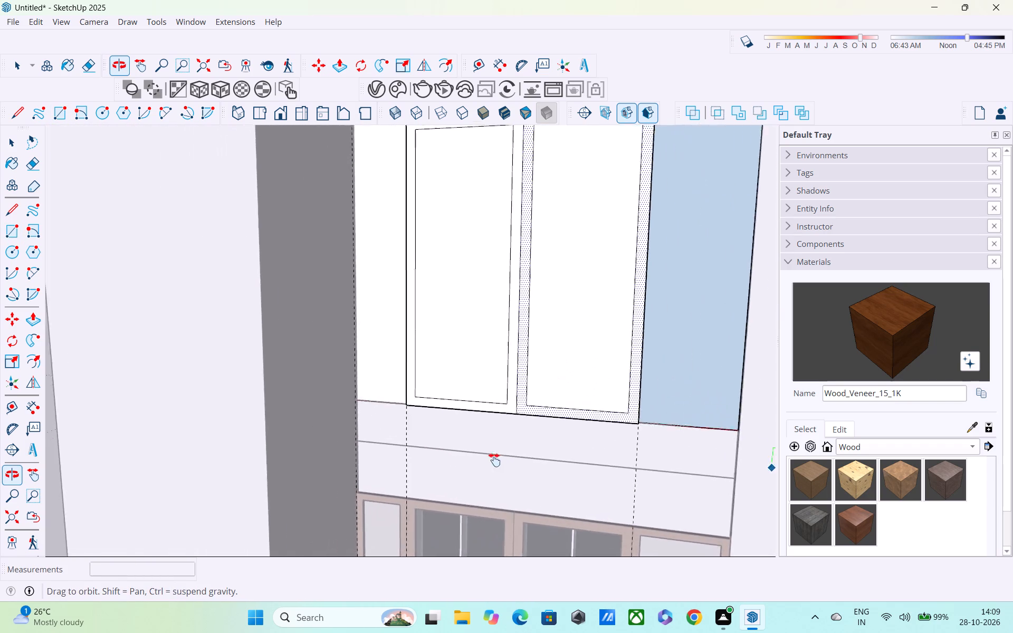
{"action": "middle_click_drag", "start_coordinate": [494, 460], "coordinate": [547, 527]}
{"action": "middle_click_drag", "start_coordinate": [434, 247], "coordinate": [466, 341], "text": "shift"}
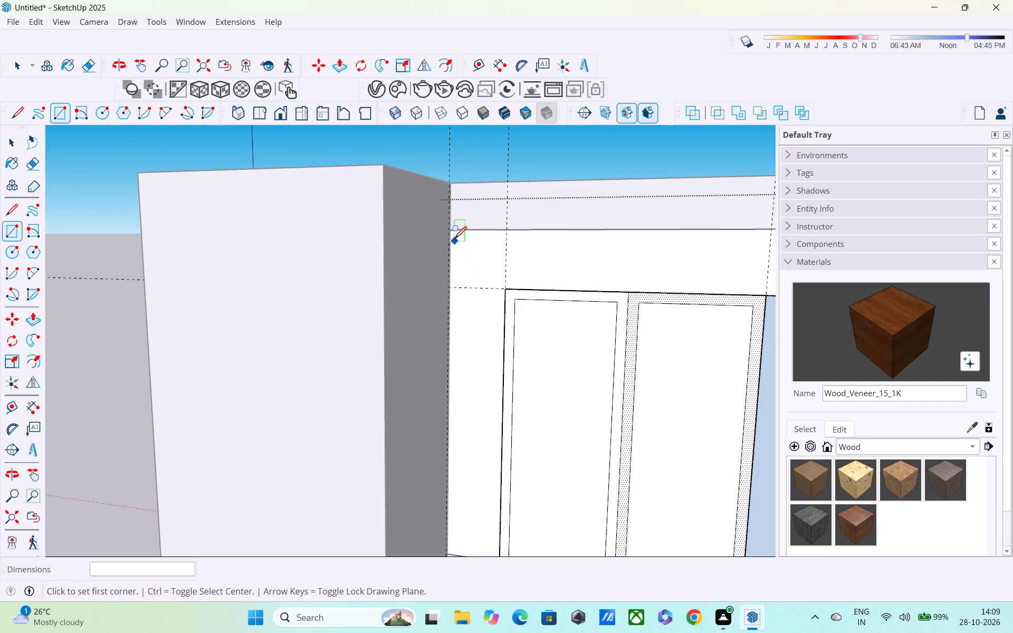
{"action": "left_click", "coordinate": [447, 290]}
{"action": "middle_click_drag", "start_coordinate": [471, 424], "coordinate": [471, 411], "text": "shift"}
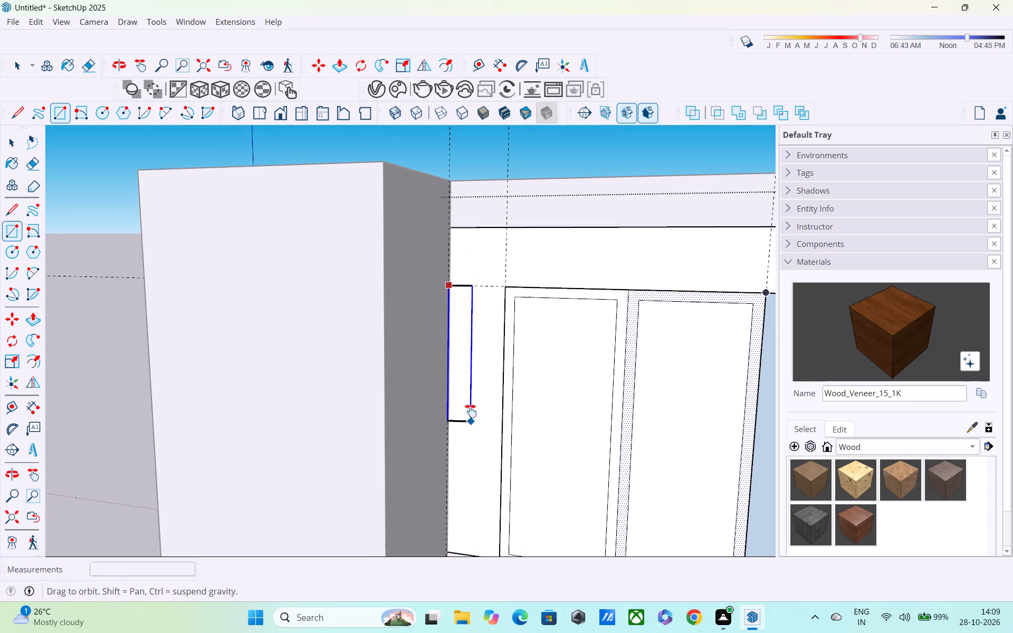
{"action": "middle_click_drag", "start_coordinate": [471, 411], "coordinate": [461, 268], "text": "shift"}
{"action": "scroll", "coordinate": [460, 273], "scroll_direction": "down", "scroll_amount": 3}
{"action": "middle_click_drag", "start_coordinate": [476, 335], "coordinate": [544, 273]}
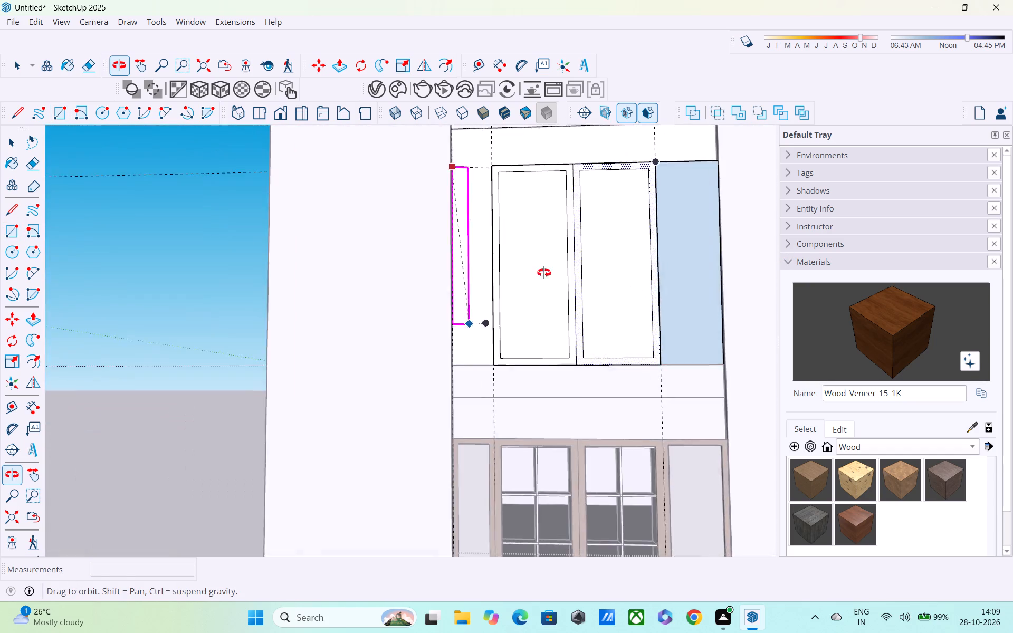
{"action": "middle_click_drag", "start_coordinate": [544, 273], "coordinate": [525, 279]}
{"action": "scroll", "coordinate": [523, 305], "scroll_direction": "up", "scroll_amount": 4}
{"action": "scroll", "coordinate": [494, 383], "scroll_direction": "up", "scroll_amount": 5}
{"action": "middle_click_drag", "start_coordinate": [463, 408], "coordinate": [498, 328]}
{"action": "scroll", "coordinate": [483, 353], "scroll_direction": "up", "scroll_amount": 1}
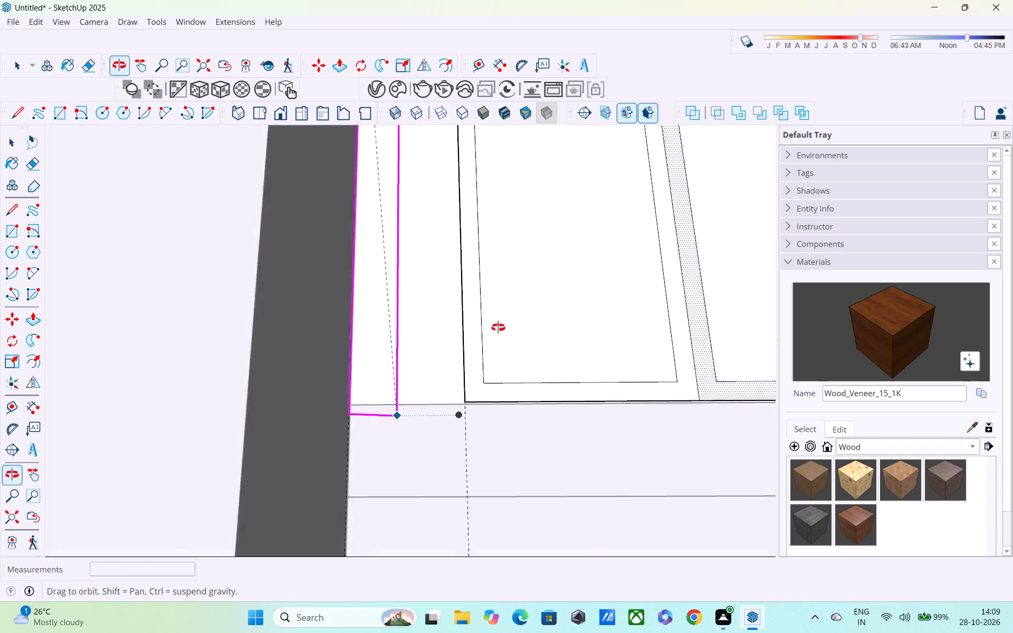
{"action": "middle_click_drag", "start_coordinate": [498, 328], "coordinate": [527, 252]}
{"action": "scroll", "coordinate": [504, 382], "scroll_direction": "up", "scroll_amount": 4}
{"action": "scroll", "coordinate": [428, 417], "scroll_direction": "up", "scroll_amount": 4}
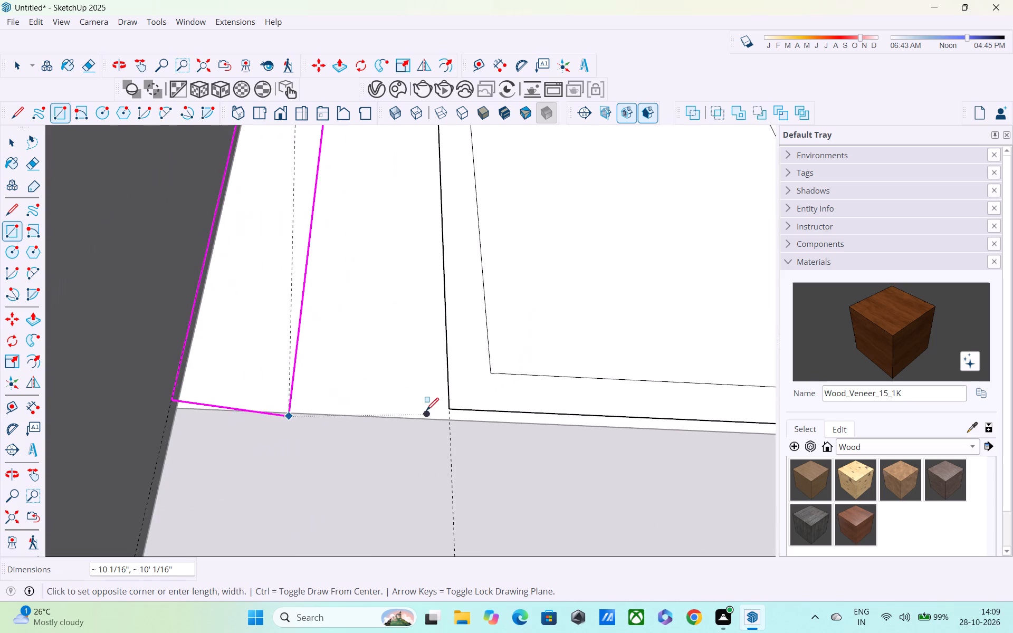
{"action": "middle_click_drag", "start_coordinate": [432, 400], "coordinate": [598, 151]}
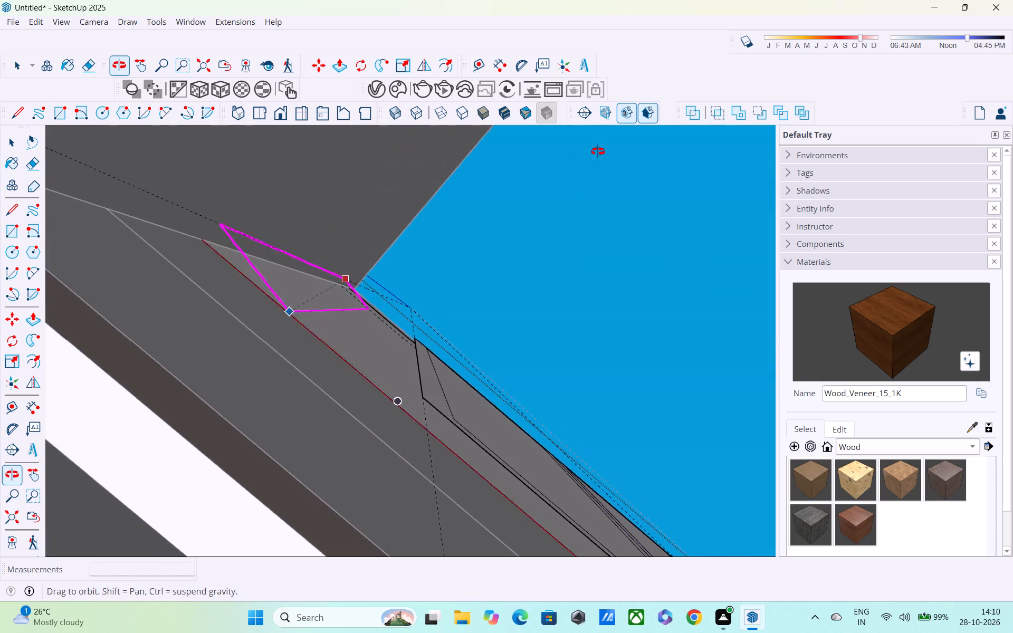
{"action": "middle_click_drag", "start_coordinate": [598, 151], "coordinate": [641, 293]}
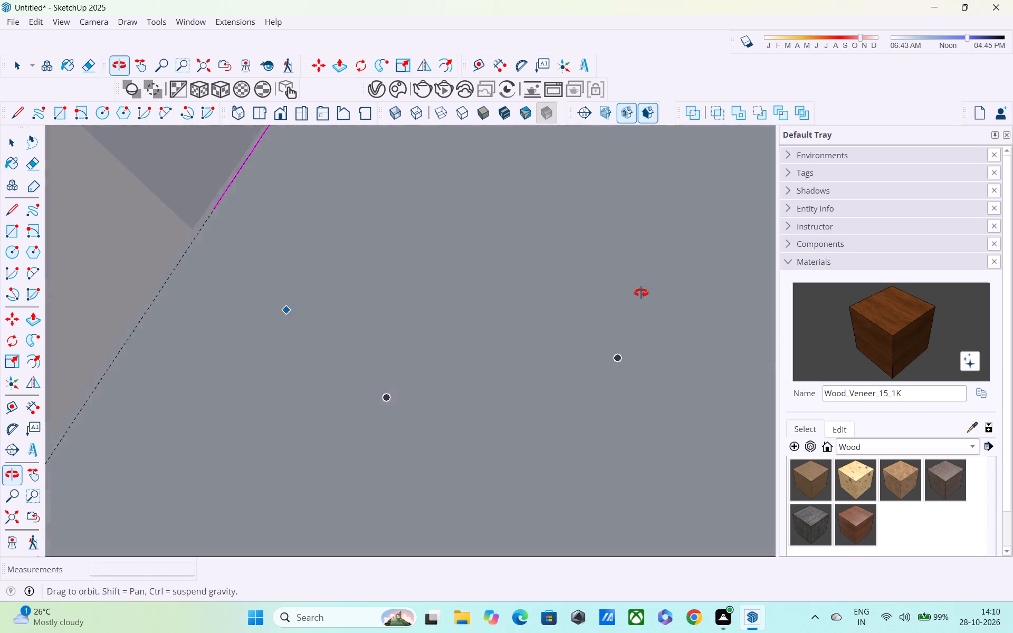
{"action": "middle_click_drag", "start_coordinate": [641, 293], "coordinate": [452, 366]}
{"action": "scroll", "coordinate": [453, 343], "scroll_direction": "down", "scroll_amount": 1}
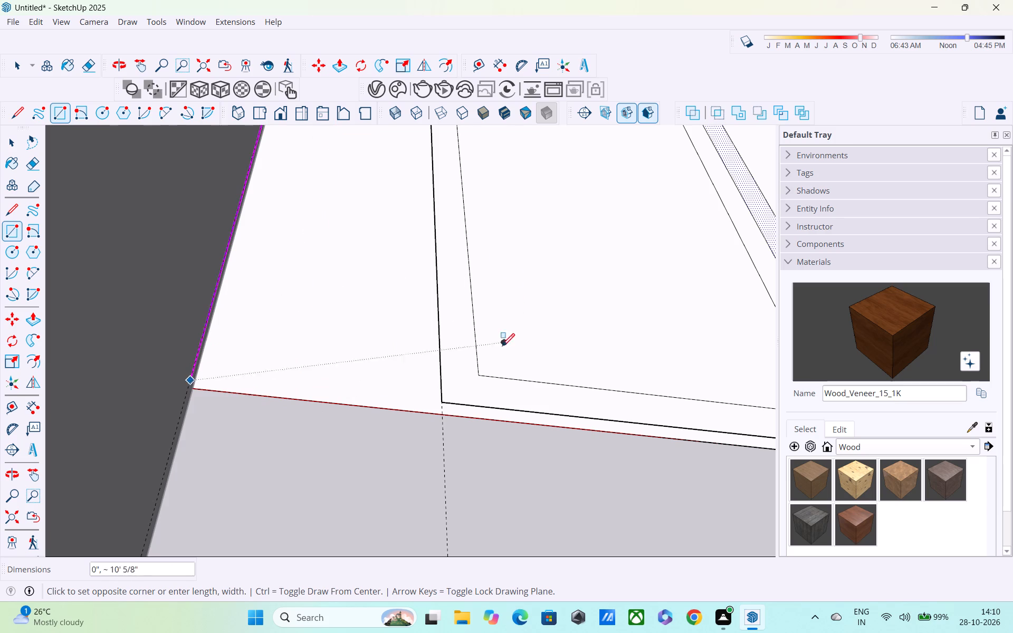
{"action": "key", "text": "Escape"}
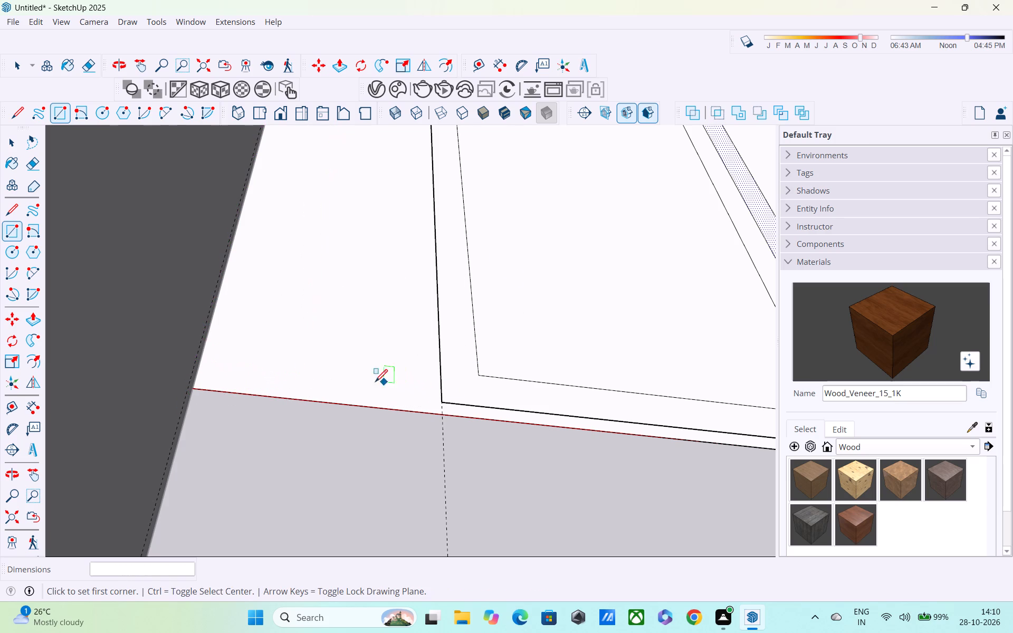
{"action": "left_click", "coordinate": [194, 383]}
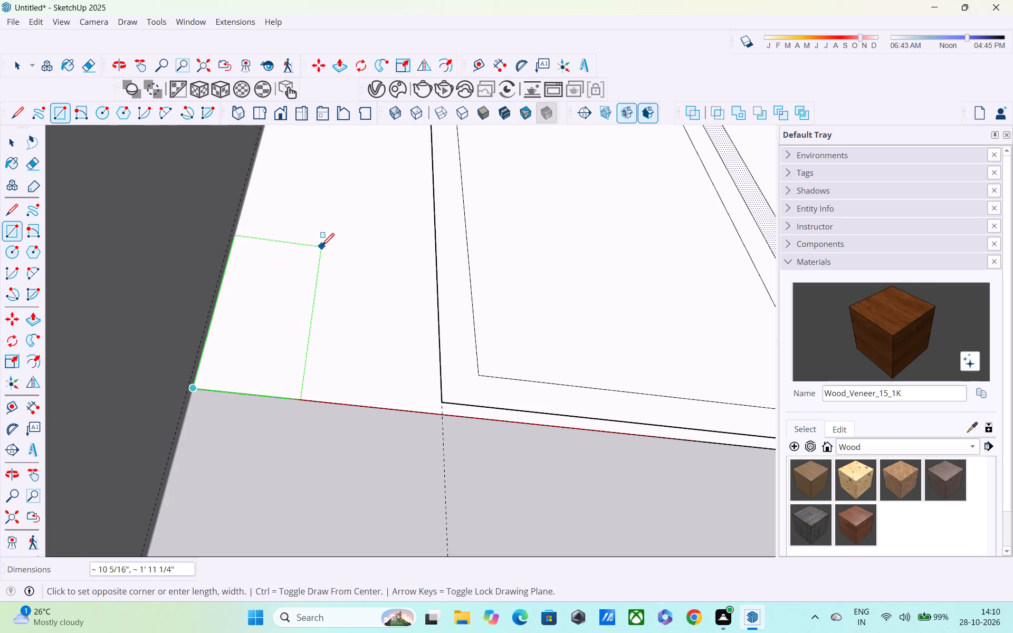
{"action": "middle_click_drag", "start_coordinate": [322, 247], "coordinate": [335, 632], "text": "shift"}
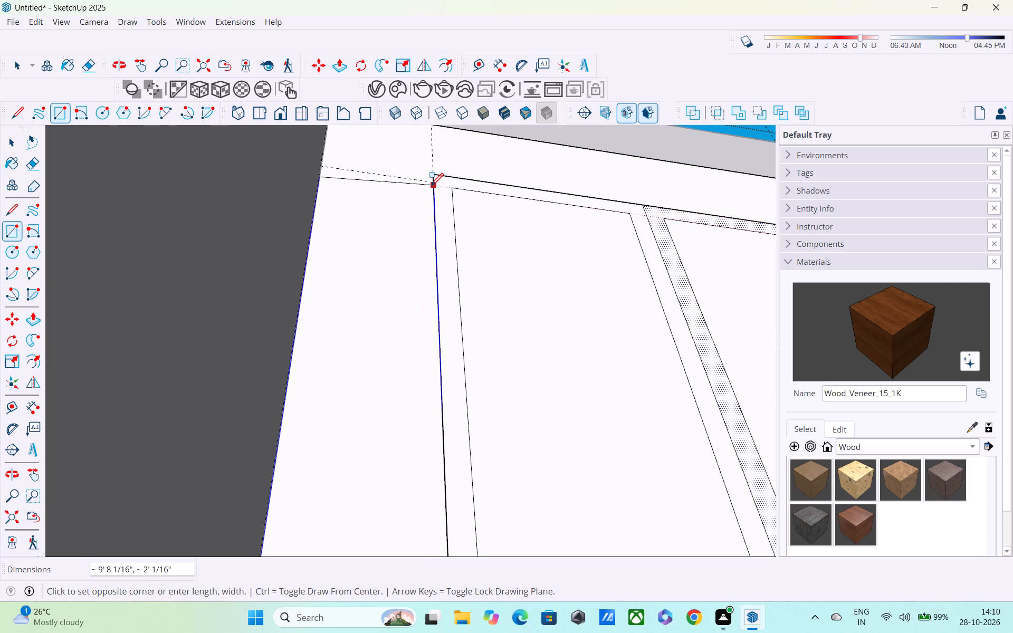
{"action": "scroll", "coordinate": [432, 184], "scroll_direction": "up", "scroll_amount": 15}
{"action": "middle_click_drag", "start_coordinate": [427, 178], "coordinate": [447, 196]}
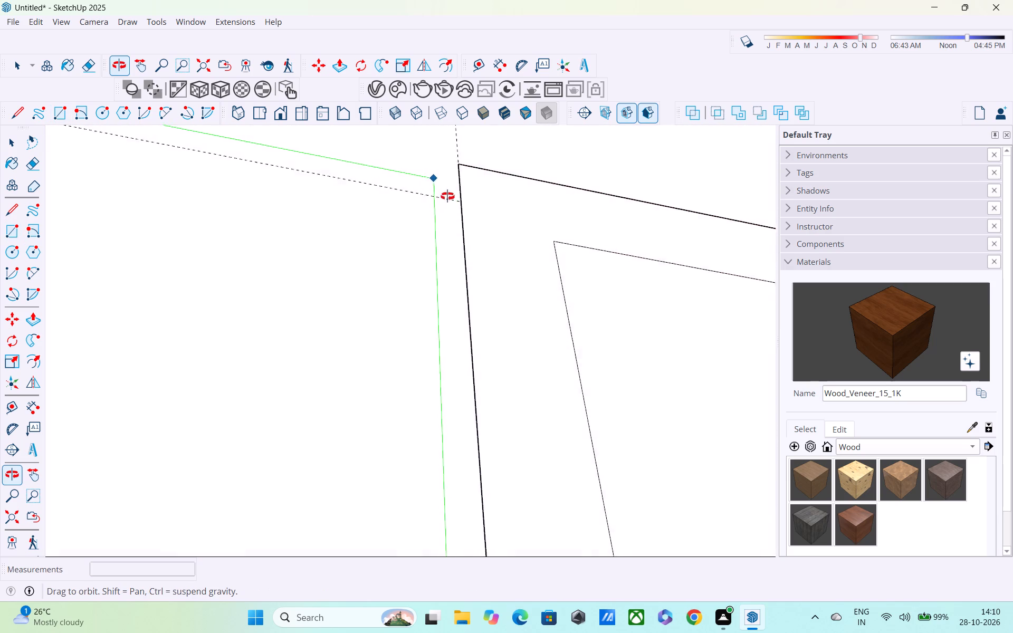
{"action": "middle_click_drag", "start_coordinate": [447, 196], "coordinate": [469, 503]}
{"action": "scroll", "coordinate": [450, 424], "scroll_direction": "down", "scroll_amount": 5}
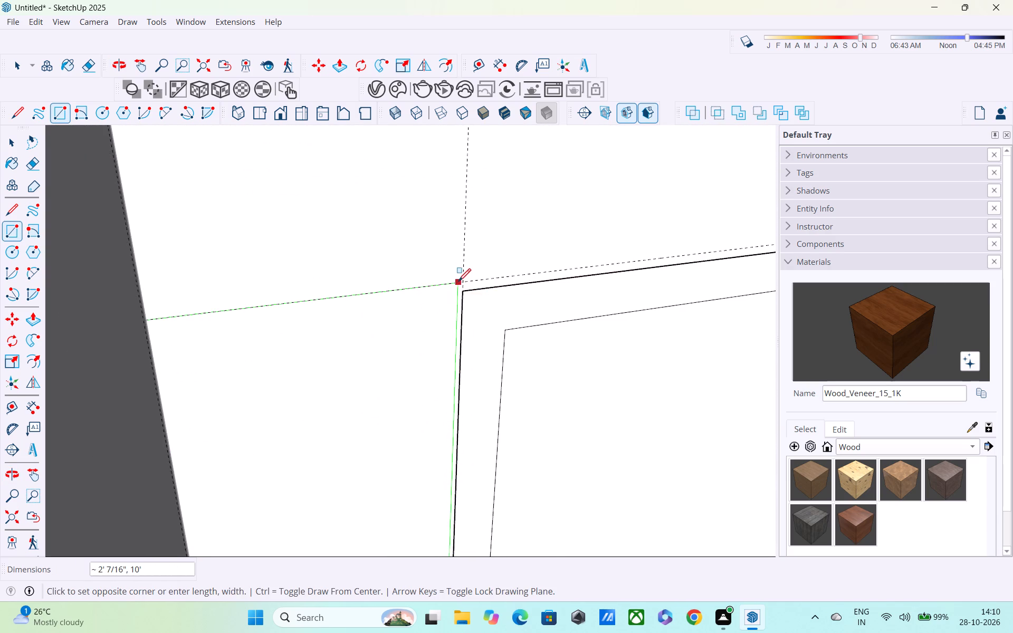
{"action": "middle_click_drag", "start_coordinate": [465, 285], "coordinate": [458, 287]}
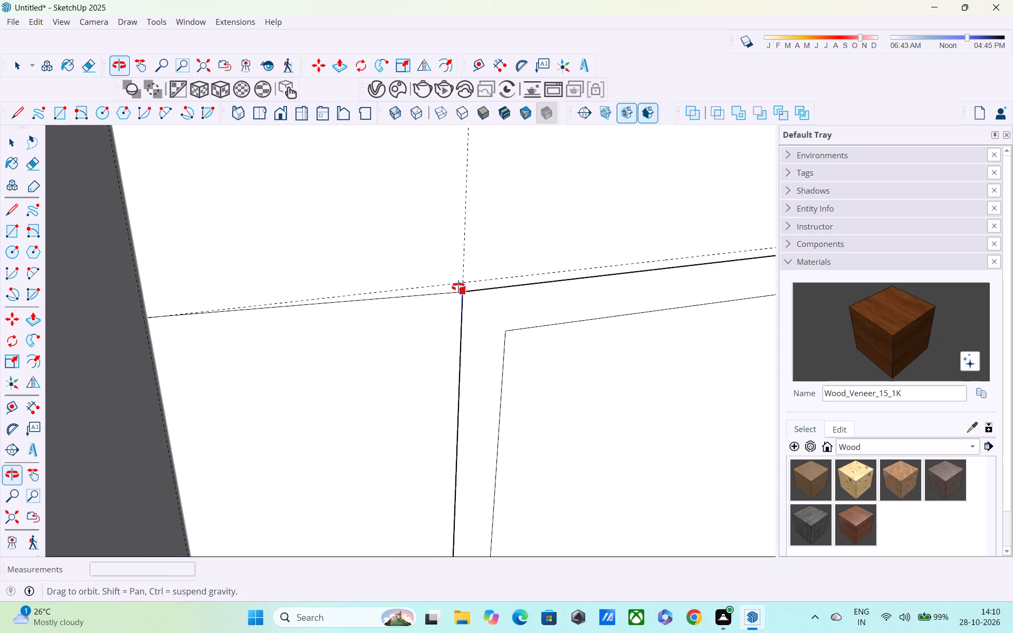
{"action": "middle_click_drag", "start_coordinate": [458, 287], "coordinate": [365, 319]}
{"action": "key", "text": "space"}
Move the frames of both window halves together by about 5 7/8", from their upper left corner toward the guide intersection.
{"action": "scroll", "coordinate": [505, 310], "scroll_direction": "up", "scroll_amount": 1}
{"action": "scroll", "coordinate": [505, 310], "scroll_direction": "down", "scroll_amount": 7}
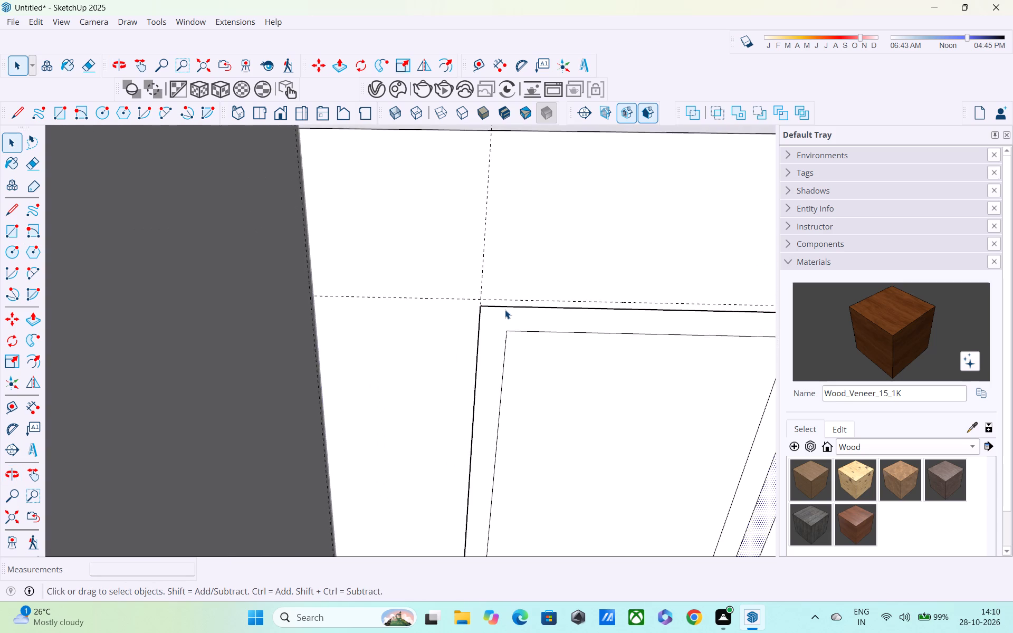
{"action": "scroll", "coordinate": [495, 312], "scroll_direction": "down", "scroll_amount": 7}
{"action": "middle_click_drag", "start_coordinate": [479, 298], "coordinate": [434, 215], "text": "shift"}
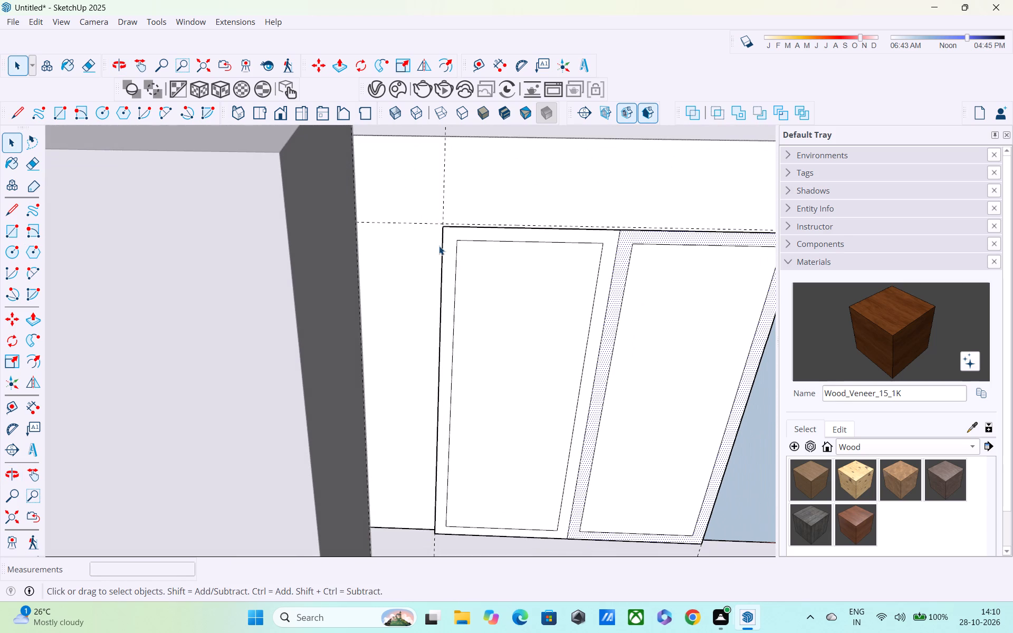
{"action": "left_click", "coordinate": [439, 246]}
{"action": "double_click", "coordinate": [445, 256]}
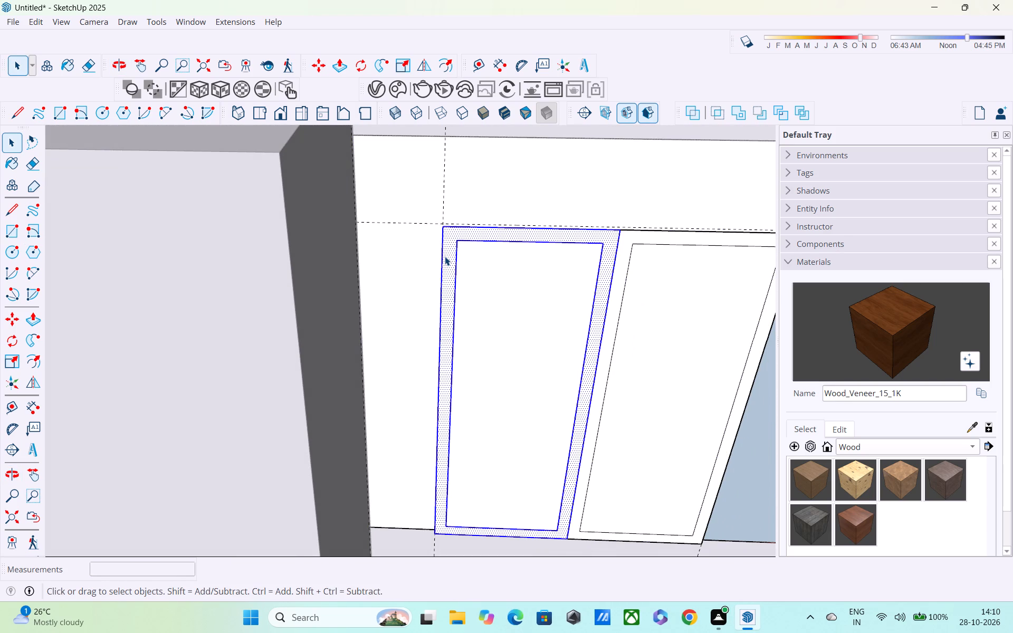
{"action": "double_click", "coordinate": [652, 243], "text": "shift"}
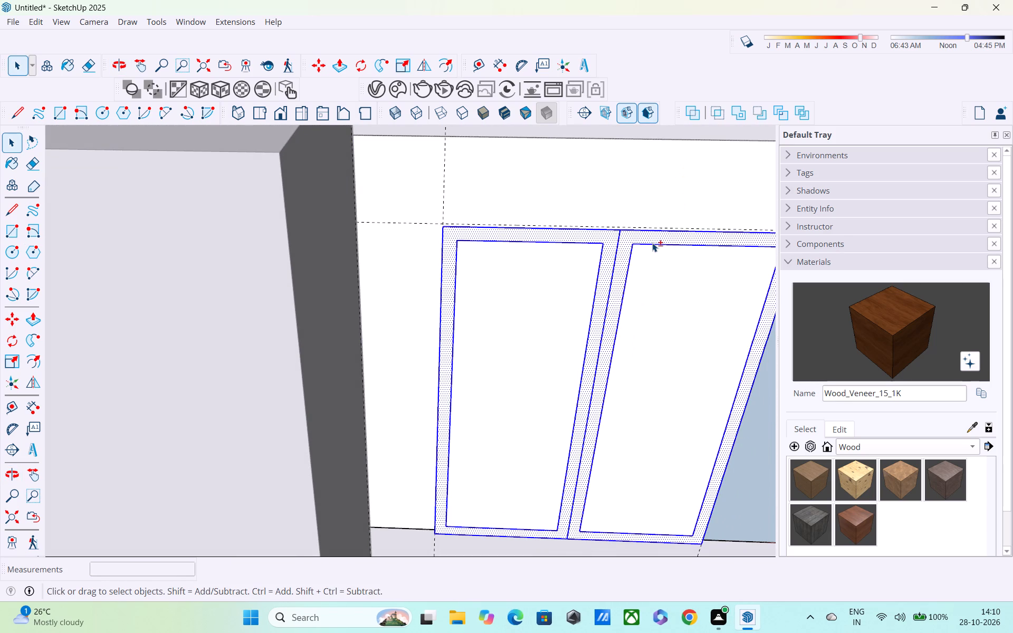
{"action": "middle_click_drag", "start_coordinate": [647, 239], "coordinate": [638, 235], "text": "shift"}
{"action": "key", "text": "m"}
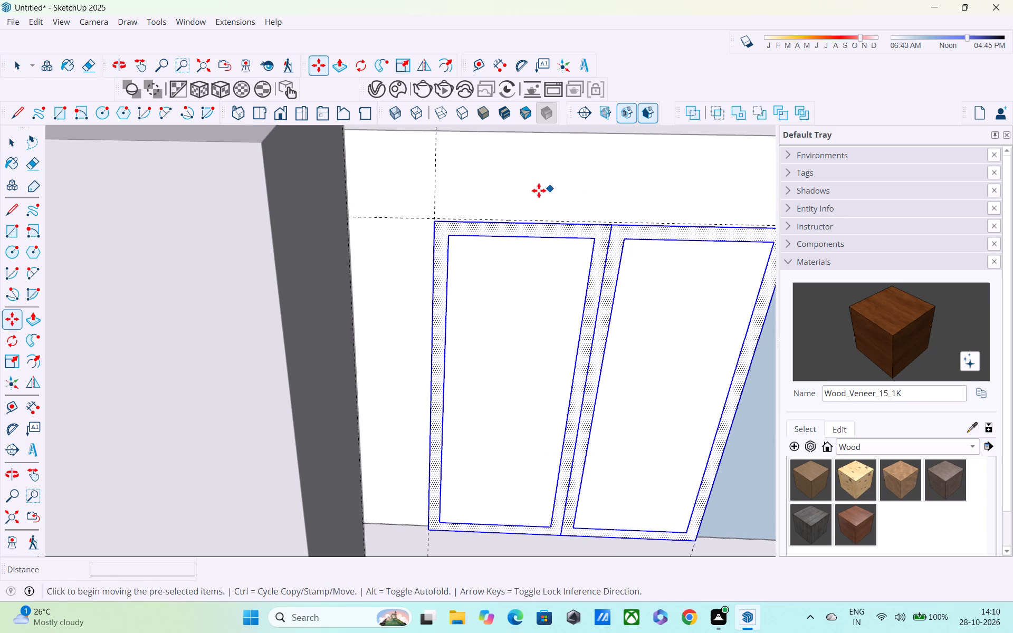
{"action": "left_click", "coordinate": [436, 219]}
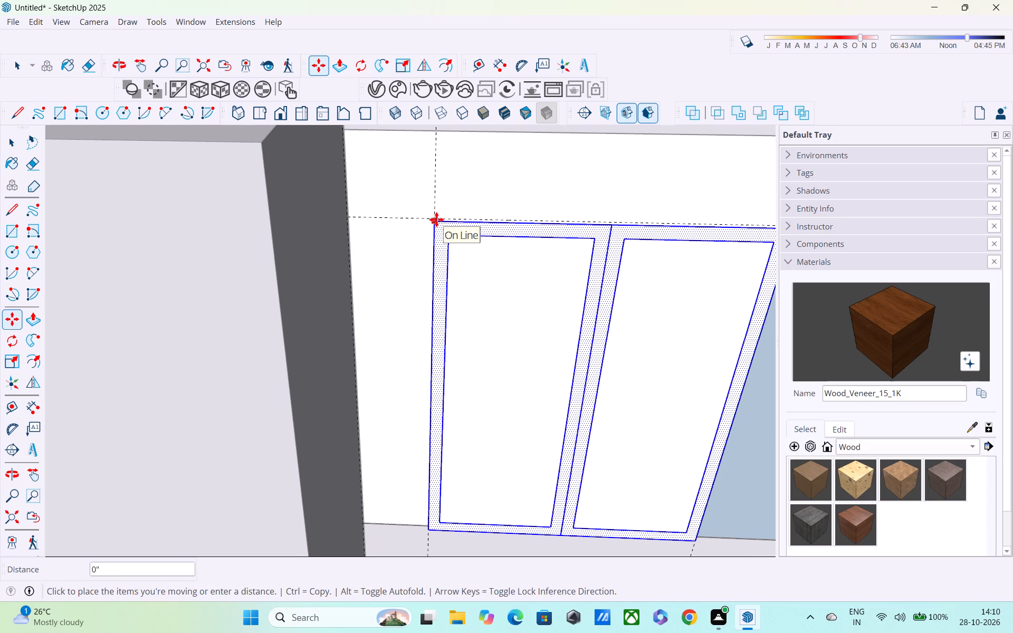
{"action": "middle_click_drag", "start_coordinate": [436, 219], "coordinate": [205, 291]}
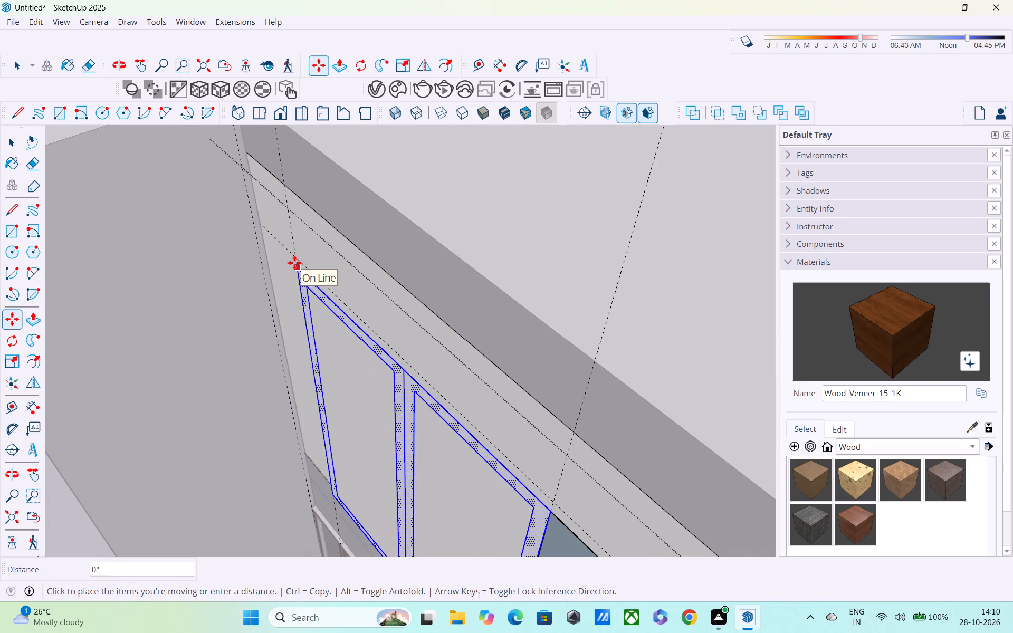
{"action": "scroll", "coordinate": [300, 265], "scroll_direction": "up", "scroll_amount": 4}
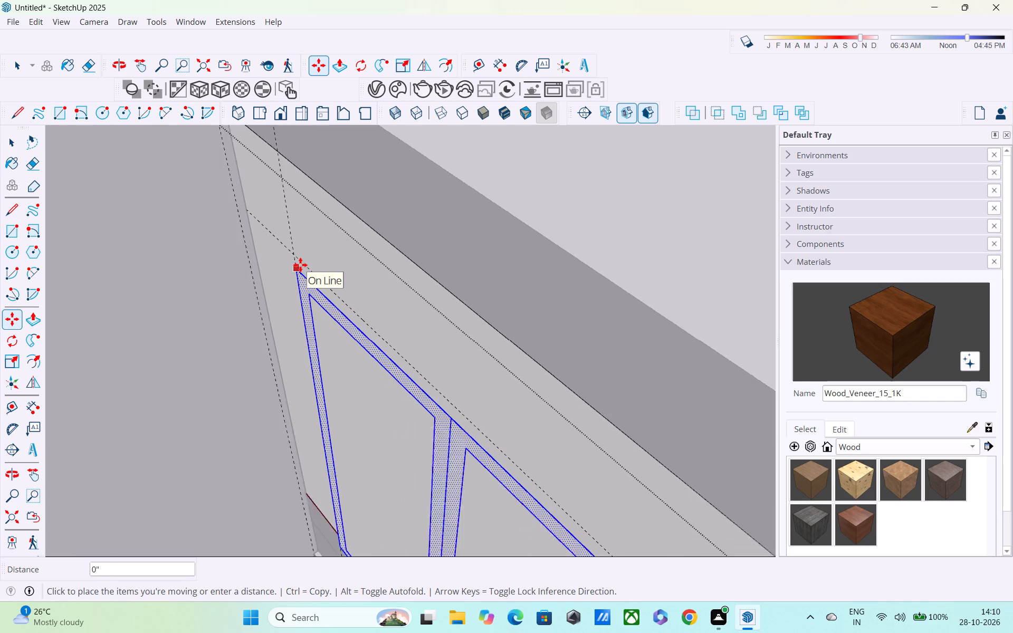
{"action": "scroll", "coordinate": [300, 265], "scroll_direction": "up", "scroll_amount": 2}
{"action": "middle_click_drag", "start_coordinate": [302, 263], "coordinate": [285, 318]}
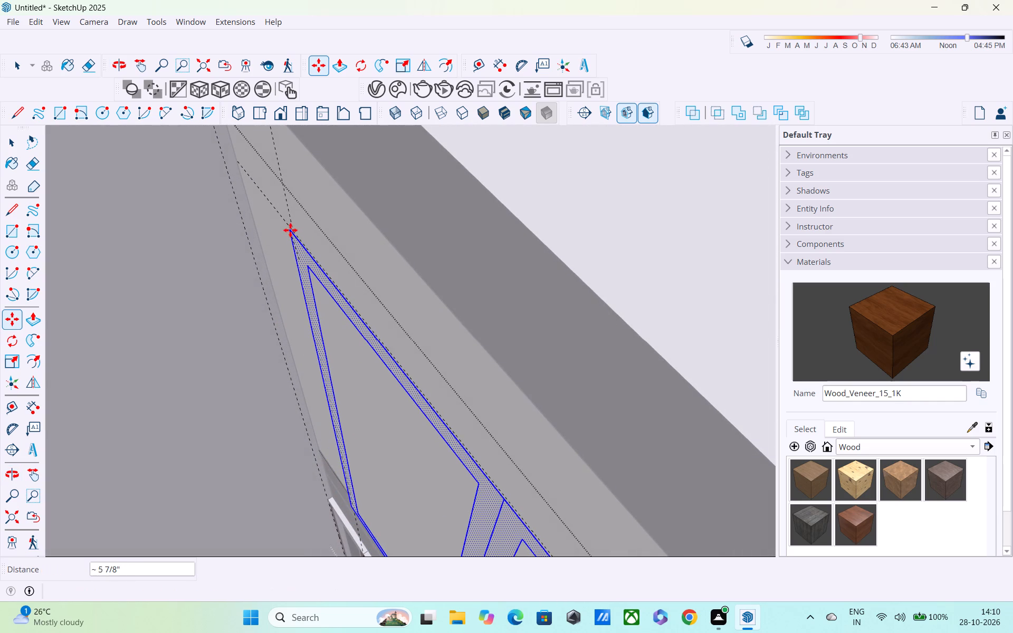
{"action": "left_click", "coordinate": [290, 230]}
{"action": "middle_click_drag", "start_coordinate": [282, 279], "coordinate": [351, 162]}
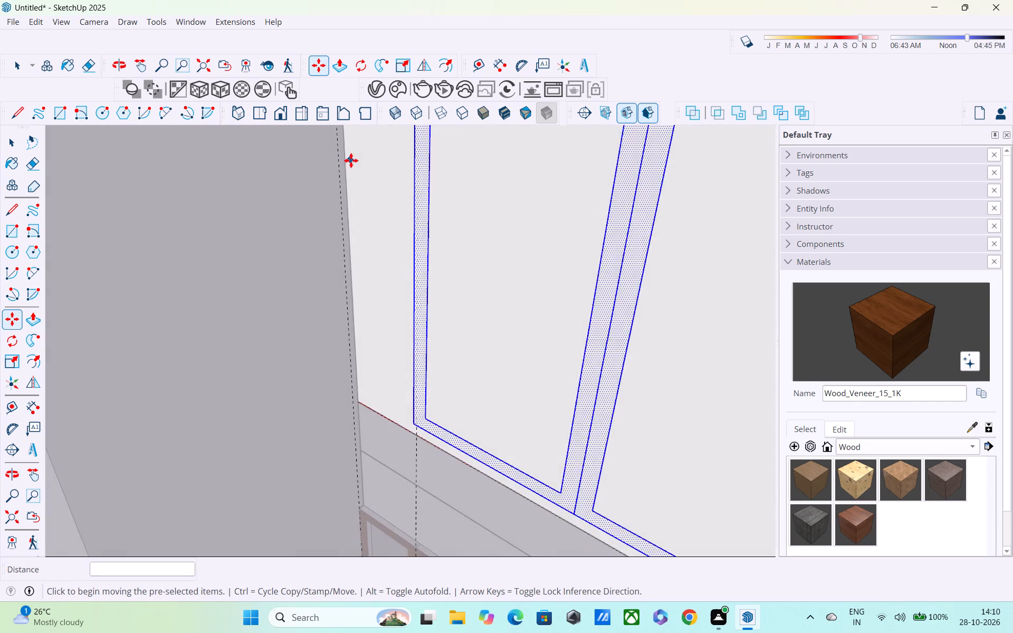
{"action": "scroll", "coordinate": [351, 161], "scroll_direction": "down", "scroll_amount": 7}
{"action": "scroll", "coordinate": [356, 221], "scroll_direction": "down", "scroll_amount": 5}
{"action": "scroll", "coordinate": [365, 254], "scroll_direction": "up", "scroll_amount": 1}
{"action": "middle_click_drag", "start_coordinate": [366, 257], "coordinate": [503, 196]}
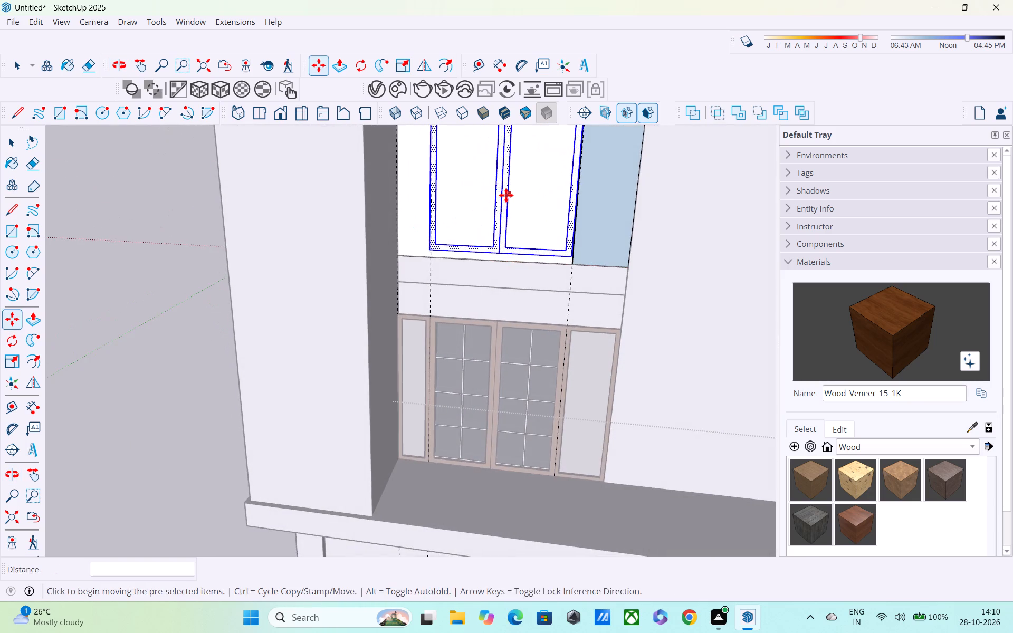
{"action": "key", "text": "space"}
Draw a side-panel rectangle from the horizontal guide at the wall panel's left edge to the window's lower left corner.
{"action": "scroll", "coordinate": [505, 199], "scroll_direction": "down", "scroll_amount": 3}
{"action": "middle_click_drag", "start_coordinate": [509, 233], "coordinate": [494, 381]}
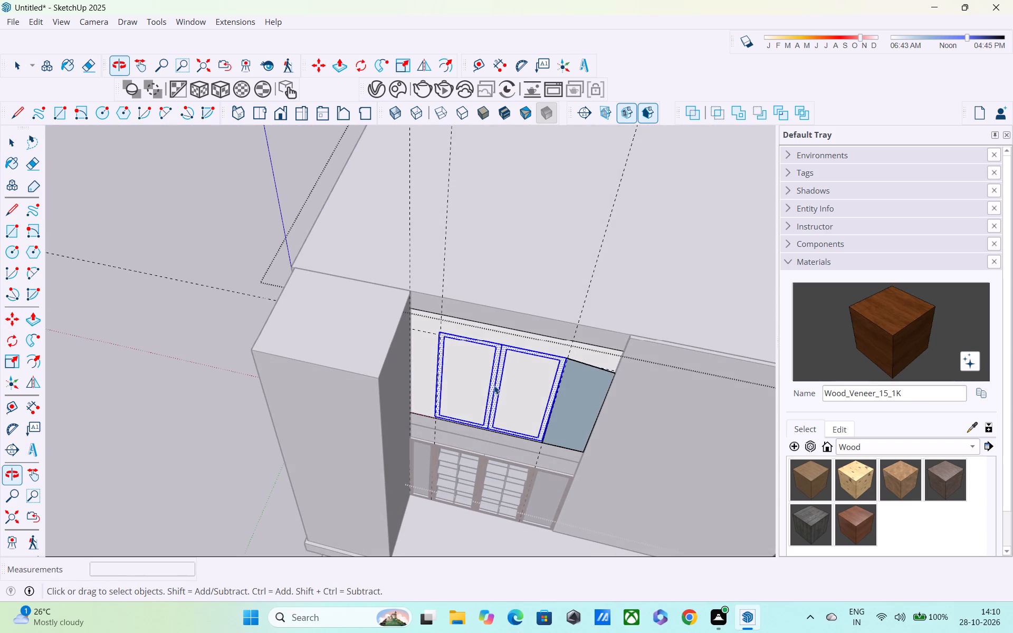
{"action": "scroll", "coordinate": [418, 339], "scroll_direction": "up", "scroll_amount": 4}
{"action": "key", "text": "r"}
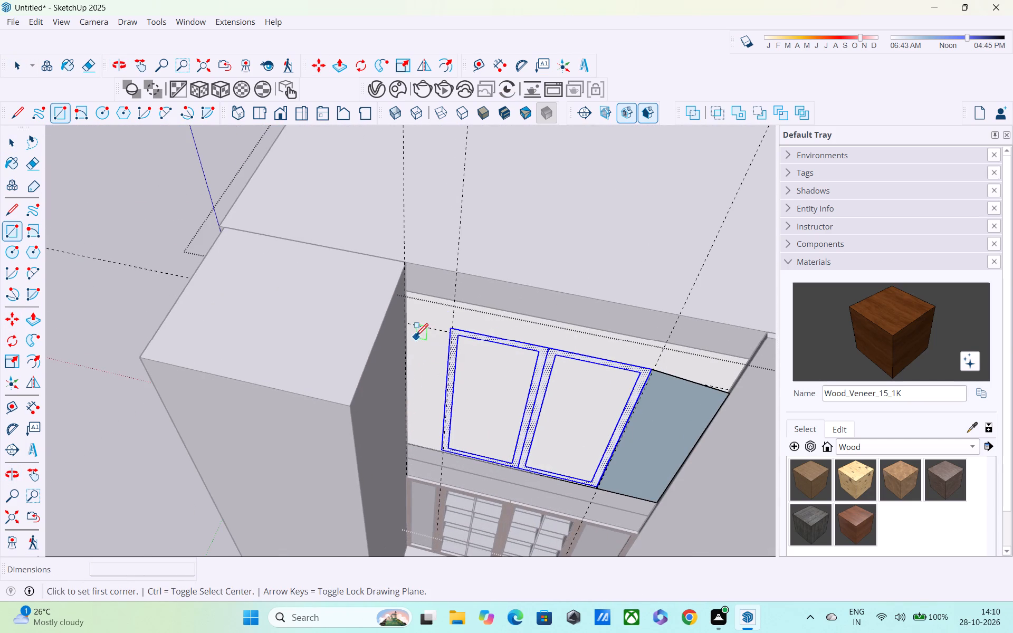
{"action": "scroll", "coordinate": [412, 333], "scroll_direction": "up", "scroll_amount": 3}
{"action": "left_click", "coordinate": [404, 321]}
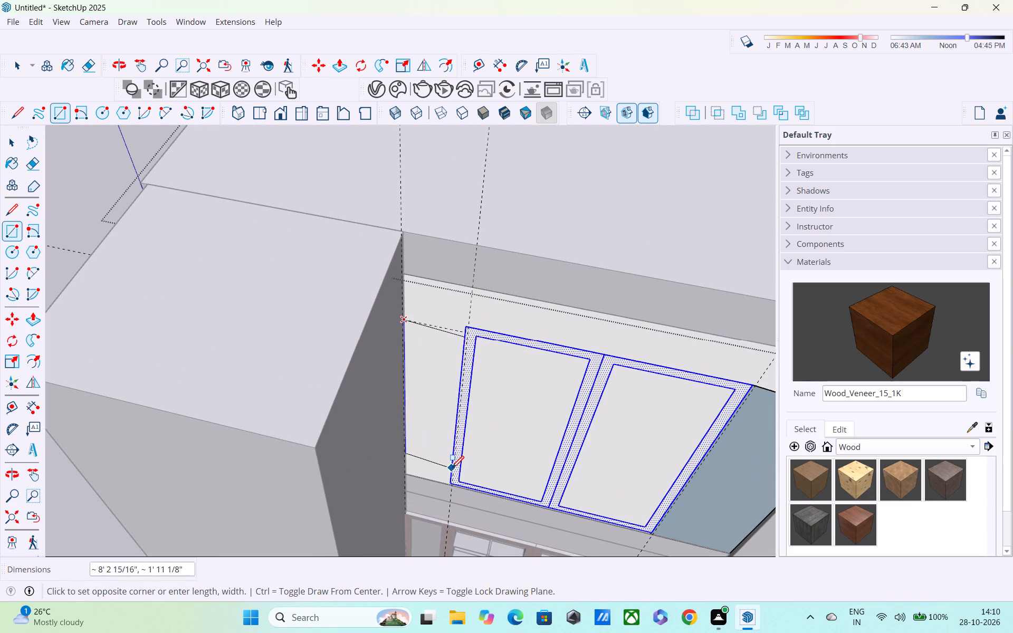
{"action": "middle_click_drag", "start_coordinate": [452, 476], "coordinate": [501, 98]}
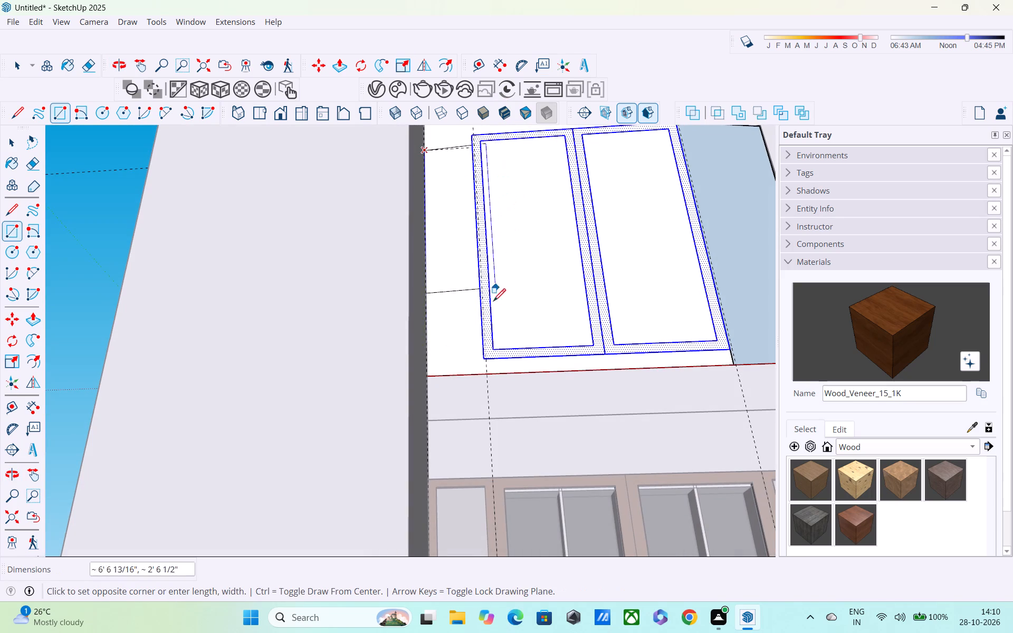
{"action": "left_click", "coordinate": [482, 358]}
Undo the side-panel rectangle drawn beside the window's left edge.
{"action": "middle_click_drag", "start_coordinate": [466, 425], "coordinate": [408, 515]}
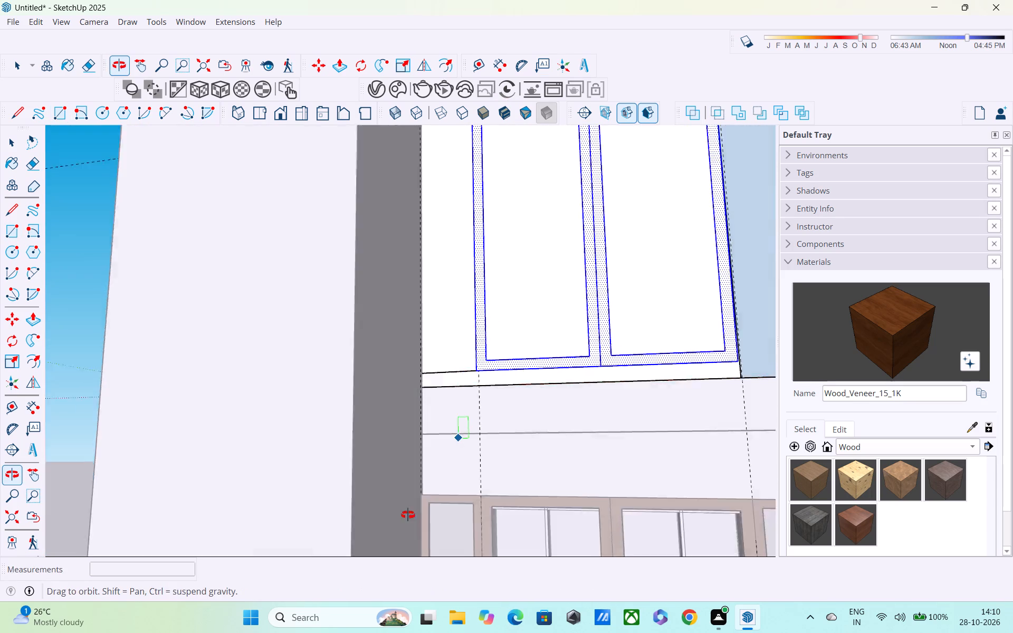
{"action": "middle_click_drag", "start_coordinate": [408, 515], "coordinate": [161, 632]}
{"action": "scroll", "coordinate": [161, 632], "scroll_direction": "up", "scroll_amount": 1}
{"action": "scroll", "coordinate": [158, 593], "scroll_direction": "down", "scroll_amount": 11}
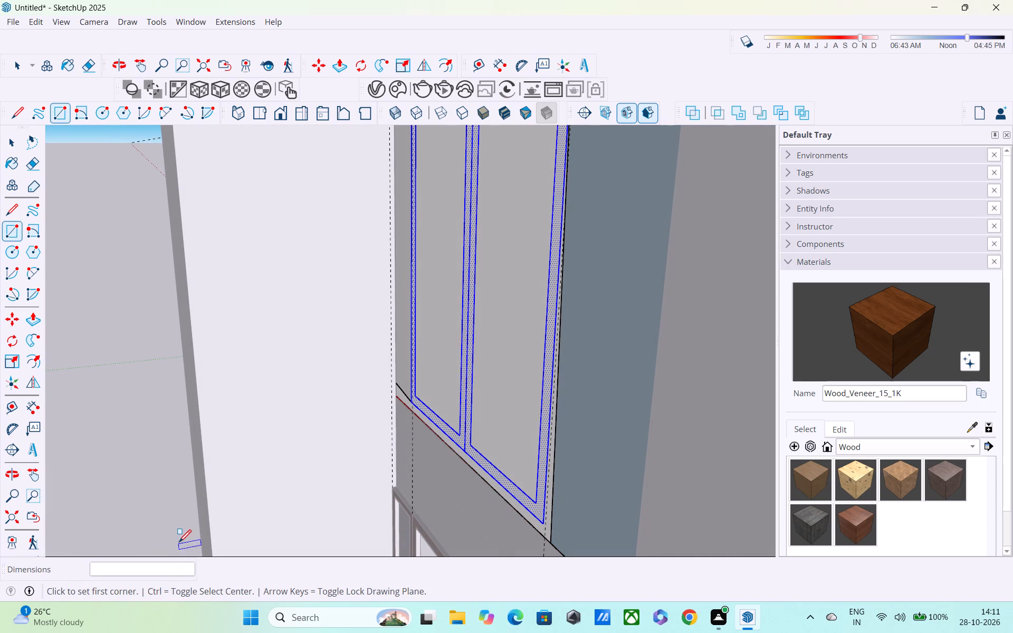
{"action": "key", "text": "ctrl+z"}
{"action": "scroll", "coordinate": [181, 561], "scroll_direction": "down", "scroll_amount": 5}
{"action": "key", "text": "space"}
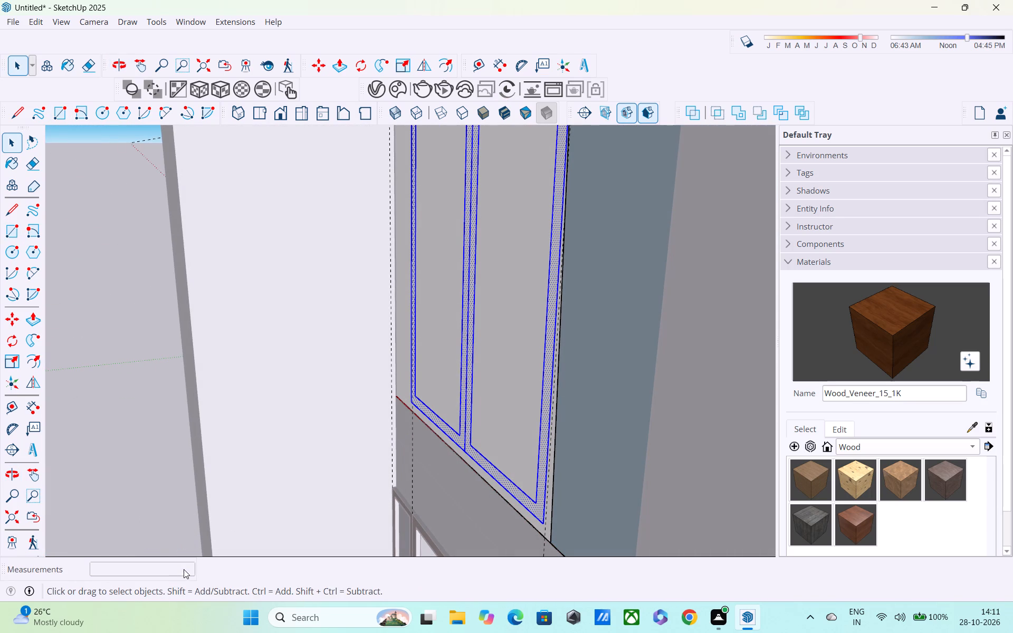
Move both framed window halves again, using the point near their lower right corner as the base point.
{"action": "key", "text": "m"}
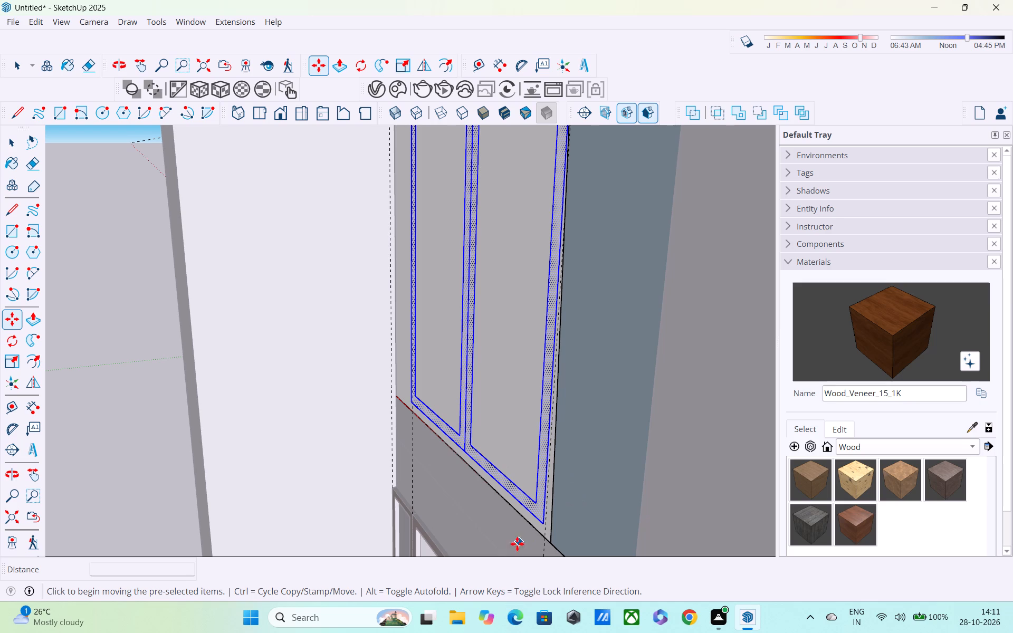
{"action": "left_click", "coordinate": [546, 539]}
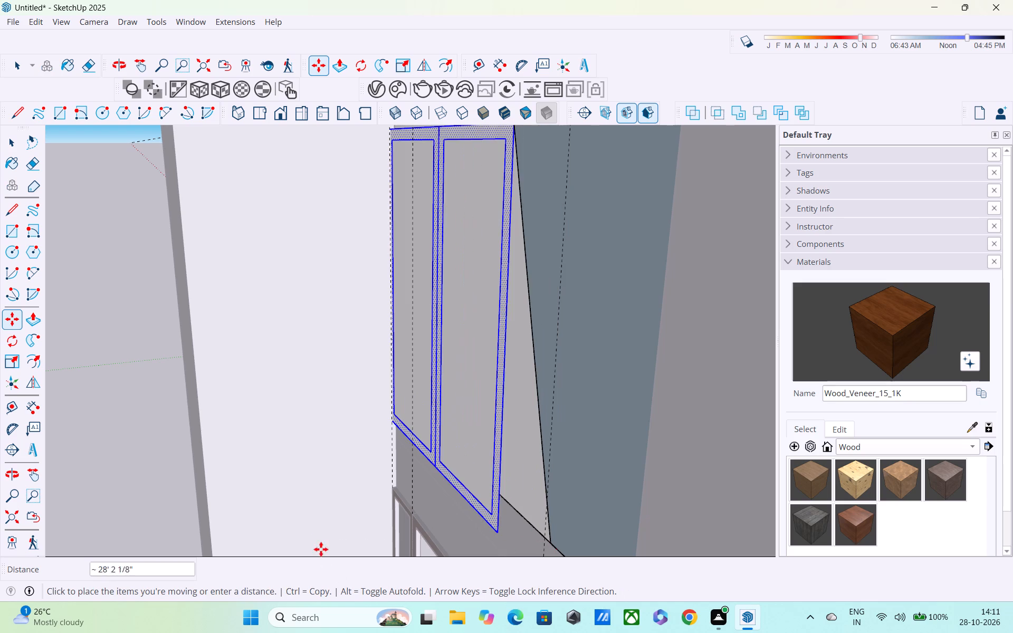
{"action": "scroll", "coordinate": [342, 449], "scroll_direction": "down", "scroll_amount": 4}
{"action": "scroll", "coordinate": [488, 407], "scroll_direction": "down", "scroll_amount": 4}
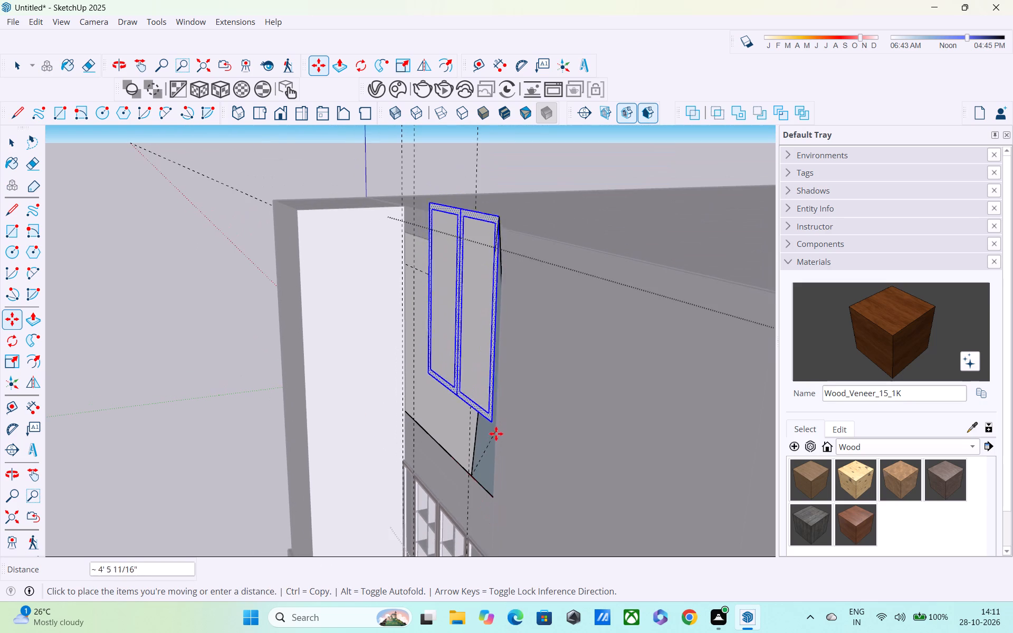
{"action": "left_click", "coordinate": [476, 475]}
Examine how the moved window frames line up with the guides, the wall panel's bottom edge and the right side panel.
{"action": "middle_click_drag", "start_coordinate": [474, 480], "coordinate": [466, 418]}
{"action": "scroll", "coordinate": [466, 418], "scroll_direction": "up", "scroll_amount": 7}
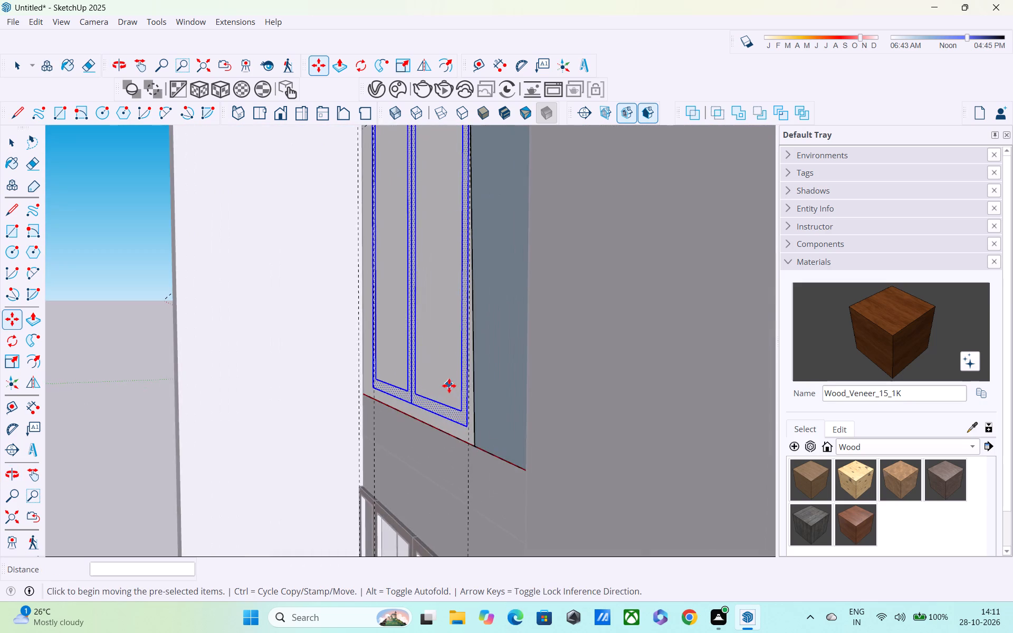
{"action": "scroll", "coordinate": [449, 416], "scroll_direction": "up", "scroll_amount": 8}
{"action": "middle_click_drag", "start_coordinate": [450, 424], "coordinate": [547, 472]}
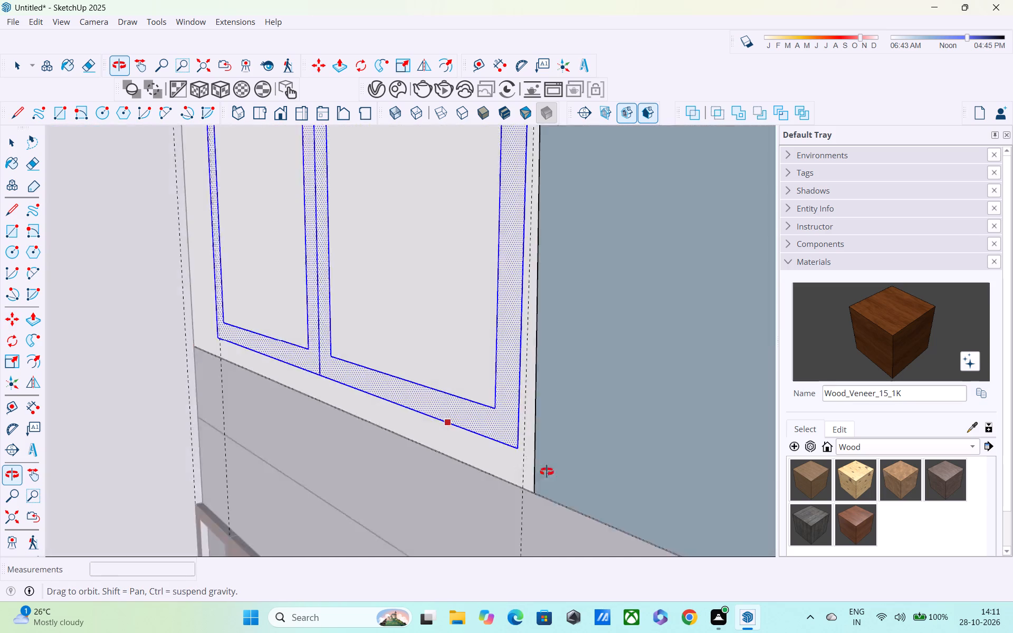
{"action": "middle_click_drag", "start_coordinate": [547, 472], "coordinate": [600, 513]}
{"action": "scroll", "coordinate": [580, 479], "scroll_direction": "down", "scroll_amount": 7}
{"action": "scroll", "coordinate": [531, 434], "scroll_direction": "down", "scroll_amount": 7}
{"action": "scroll", "coordinate": [529, 426], "scroll_direction": "up", "scroll_amount": 2}
{"action": "scroll", "coordinate": [522, 404], "scroll_direction": "down", "scroll_amount": 2}
{"action": "middle_click_drag", "start_coordinate": [521, 402], "coordinate": [525, 455]}
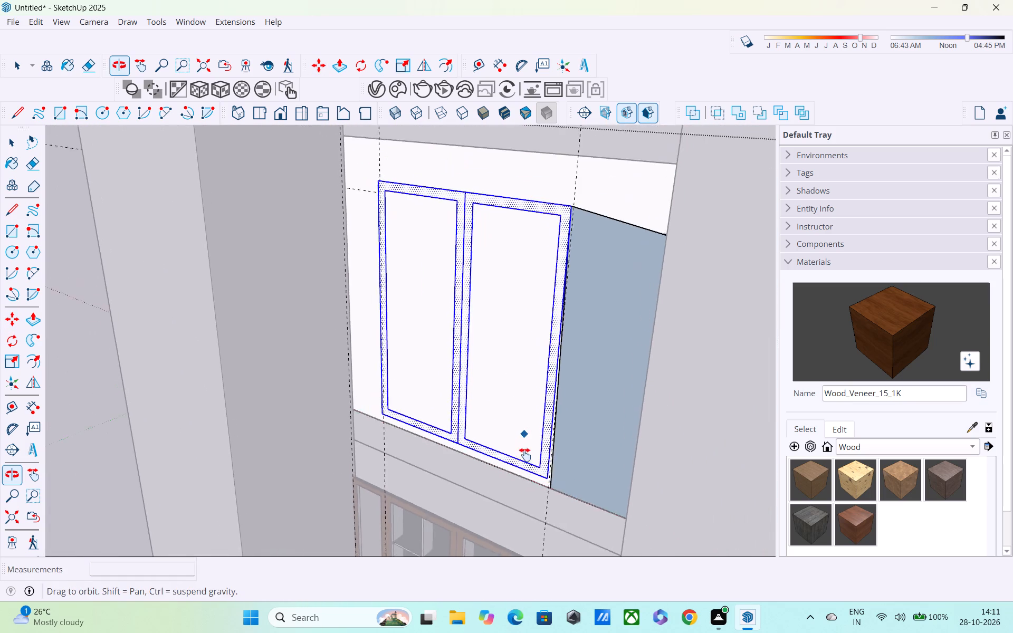
{"action": "middle_click_drag", "start_coordinate": [525, 455], "coordinate": [539, 563]}
{"action": "middle_click_drag", "start_coordinate": [530, 442], "coordinate": [334, 413]}
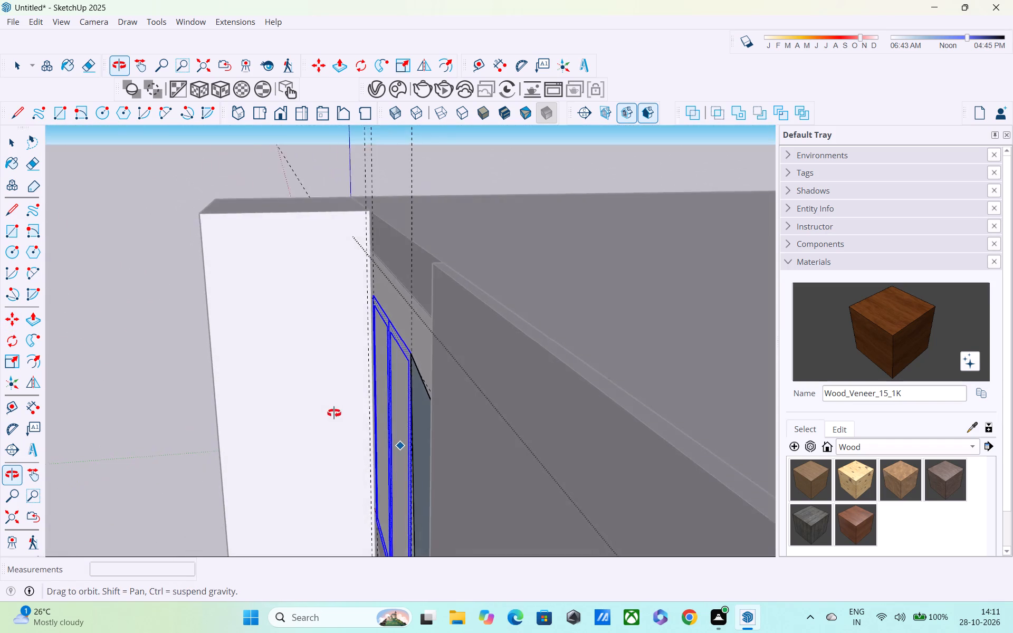
{"action": "middle_click_drag", "start_coordinate": [334, 413], "coordinate": [337, 367]}
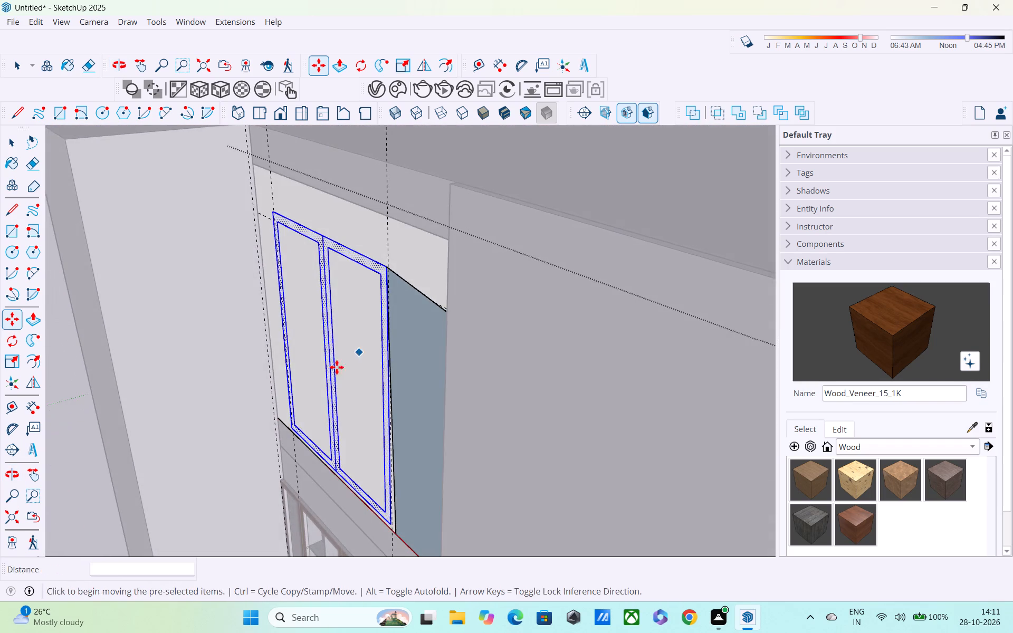
{"action": "middle_click_drag", "start_coordinate": [606, 377], "coordinate": [1012, 304]}
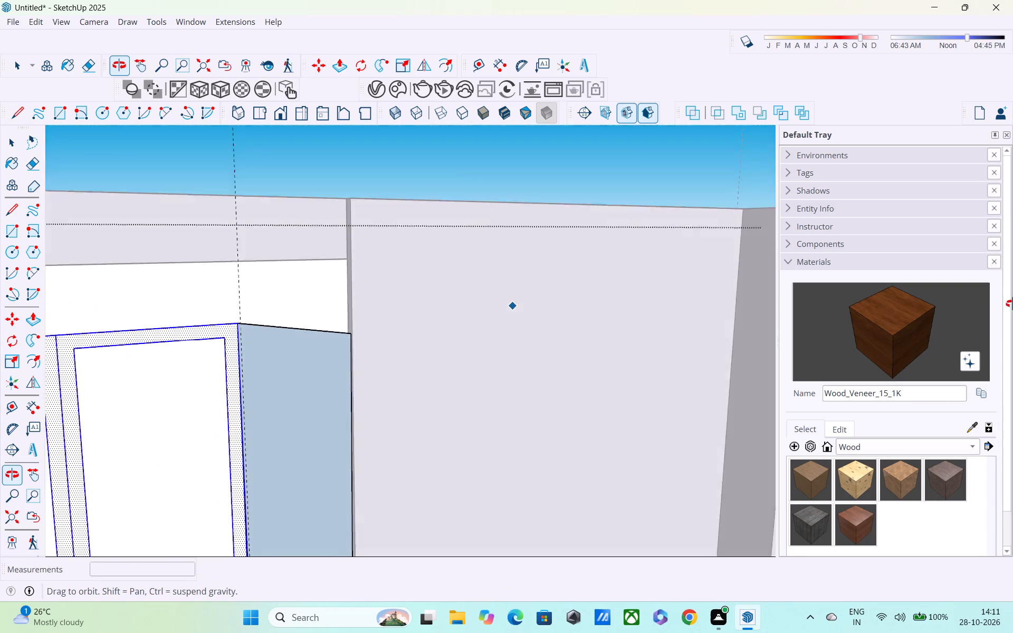
{"action": "middle_click_drag", "start_coordinate": [1012, 304], "coordinate": [381, 532]}
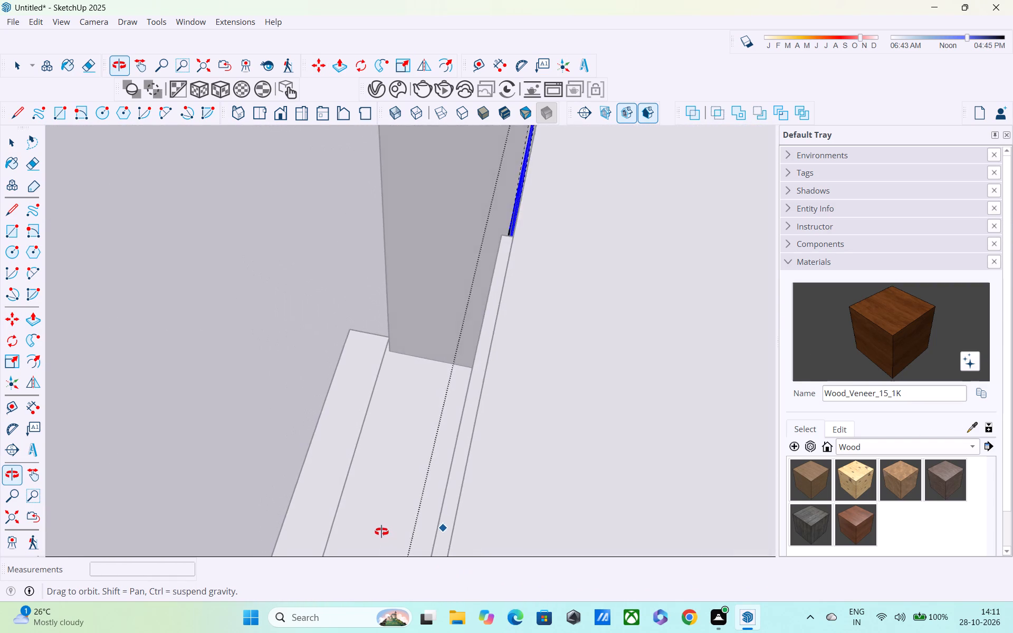
{"action": "middle_click_drag", "start_coordinate": [381, 532], "coordinate": [866, 281]}
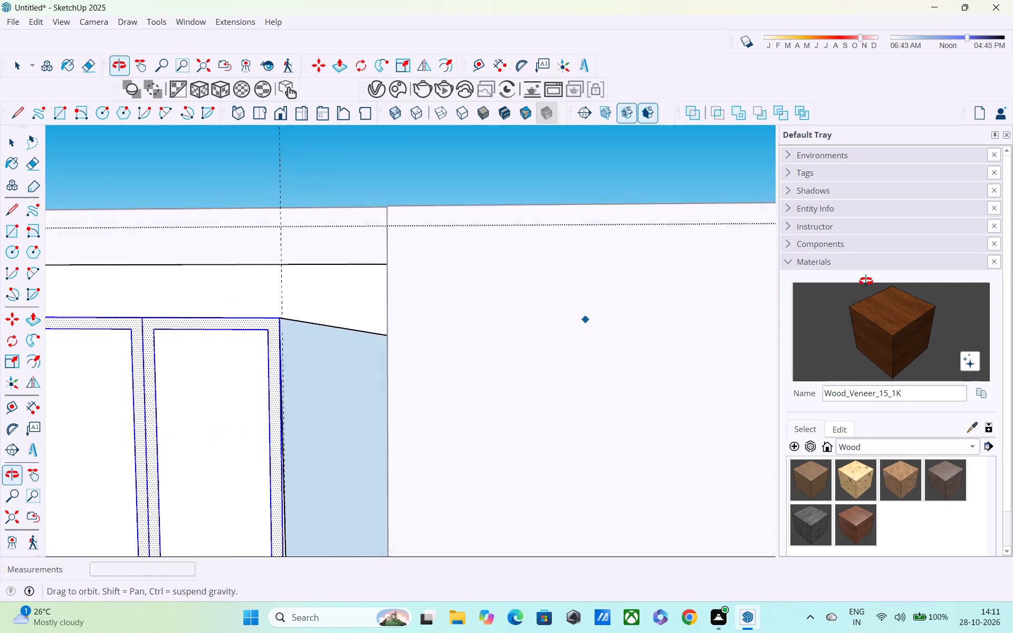
{"action": "middle_click_drag", "start_coordinate": [866, 281], "coordinate": [868, 281]}
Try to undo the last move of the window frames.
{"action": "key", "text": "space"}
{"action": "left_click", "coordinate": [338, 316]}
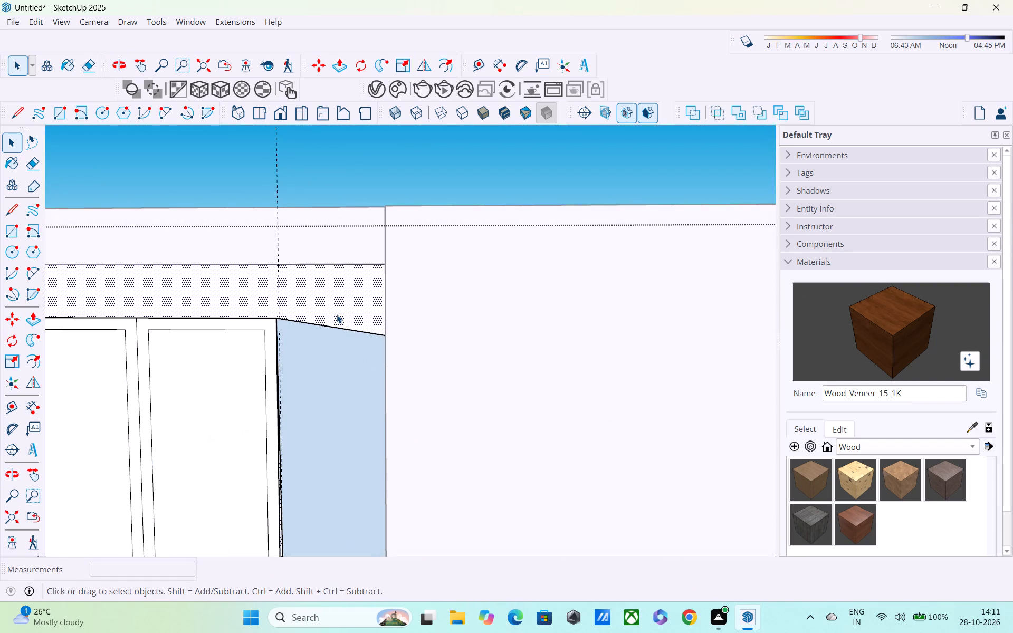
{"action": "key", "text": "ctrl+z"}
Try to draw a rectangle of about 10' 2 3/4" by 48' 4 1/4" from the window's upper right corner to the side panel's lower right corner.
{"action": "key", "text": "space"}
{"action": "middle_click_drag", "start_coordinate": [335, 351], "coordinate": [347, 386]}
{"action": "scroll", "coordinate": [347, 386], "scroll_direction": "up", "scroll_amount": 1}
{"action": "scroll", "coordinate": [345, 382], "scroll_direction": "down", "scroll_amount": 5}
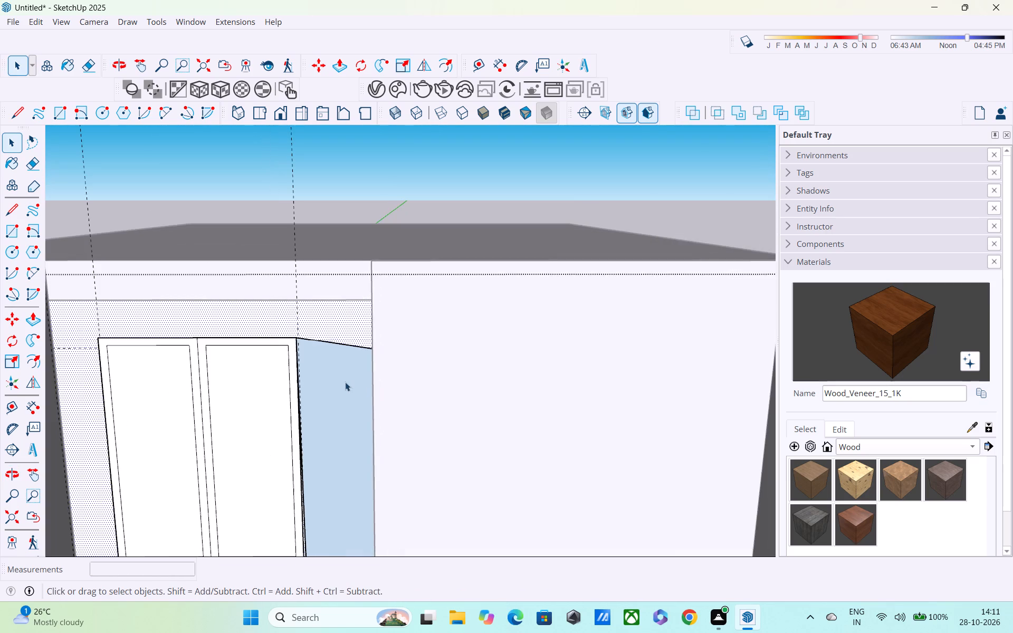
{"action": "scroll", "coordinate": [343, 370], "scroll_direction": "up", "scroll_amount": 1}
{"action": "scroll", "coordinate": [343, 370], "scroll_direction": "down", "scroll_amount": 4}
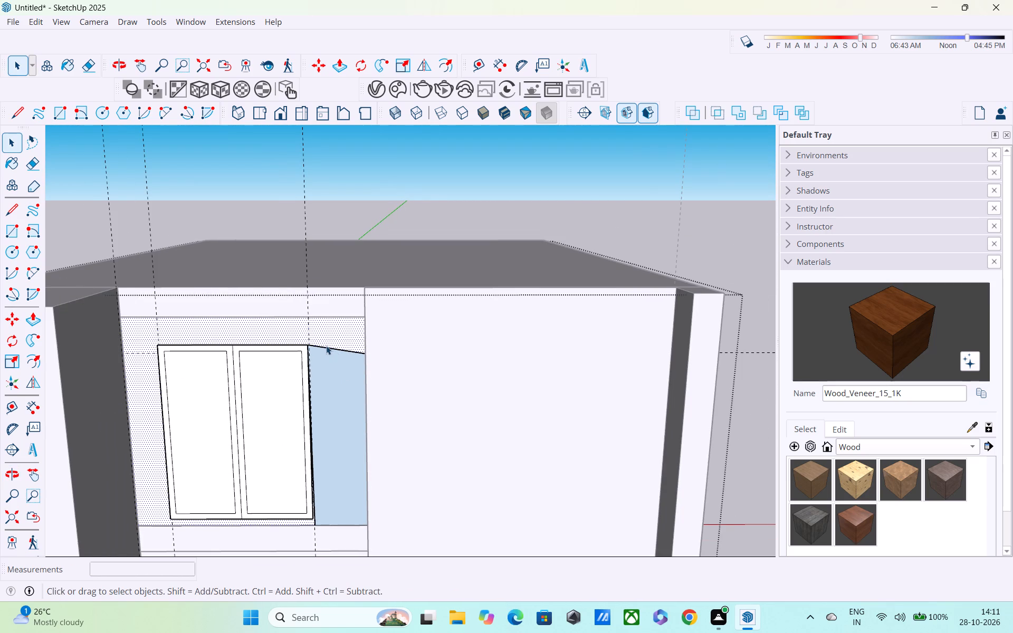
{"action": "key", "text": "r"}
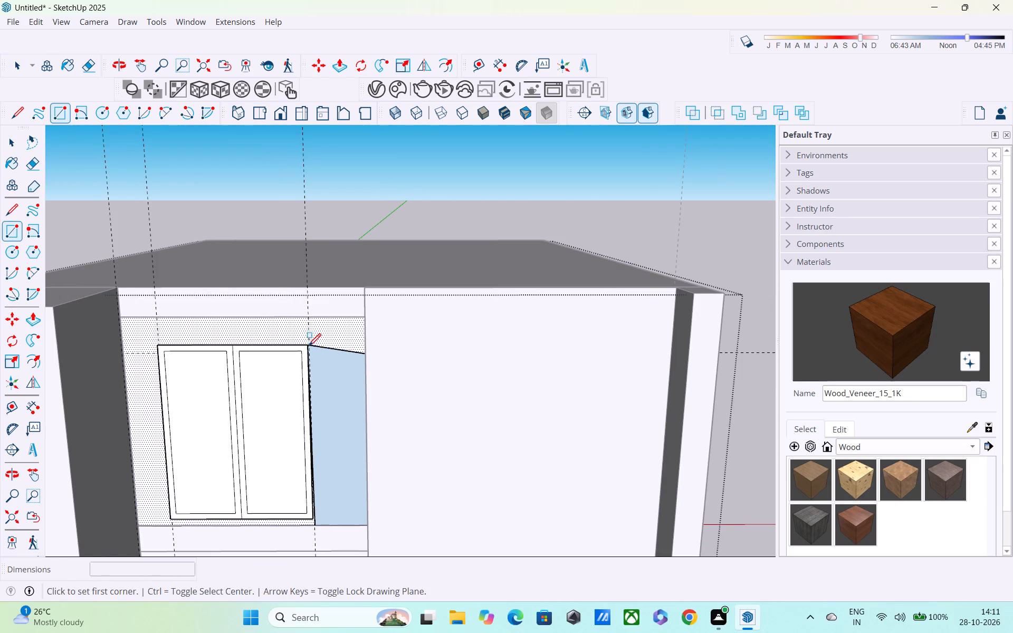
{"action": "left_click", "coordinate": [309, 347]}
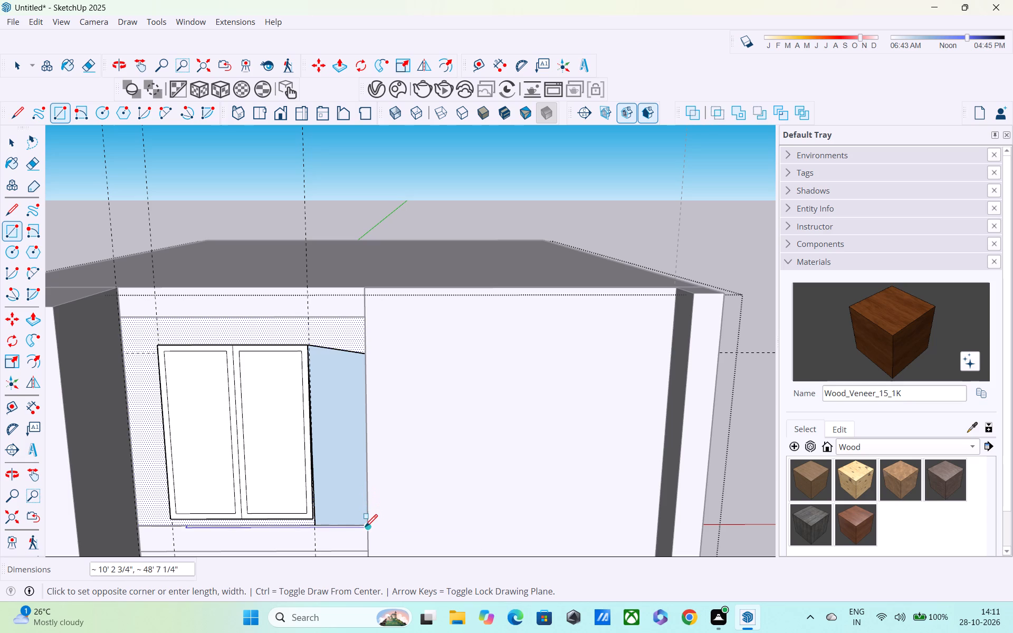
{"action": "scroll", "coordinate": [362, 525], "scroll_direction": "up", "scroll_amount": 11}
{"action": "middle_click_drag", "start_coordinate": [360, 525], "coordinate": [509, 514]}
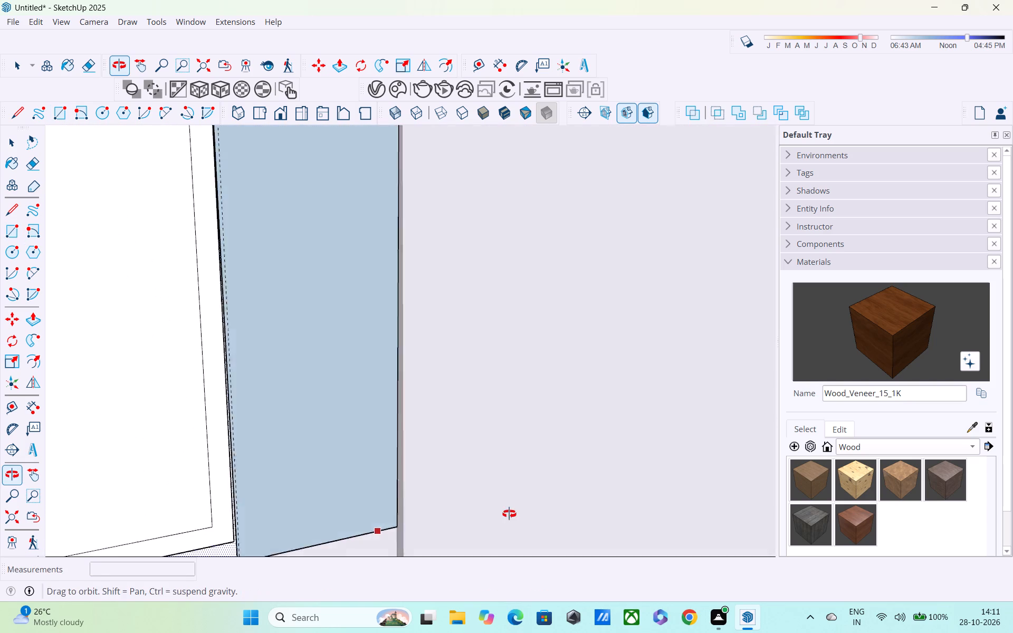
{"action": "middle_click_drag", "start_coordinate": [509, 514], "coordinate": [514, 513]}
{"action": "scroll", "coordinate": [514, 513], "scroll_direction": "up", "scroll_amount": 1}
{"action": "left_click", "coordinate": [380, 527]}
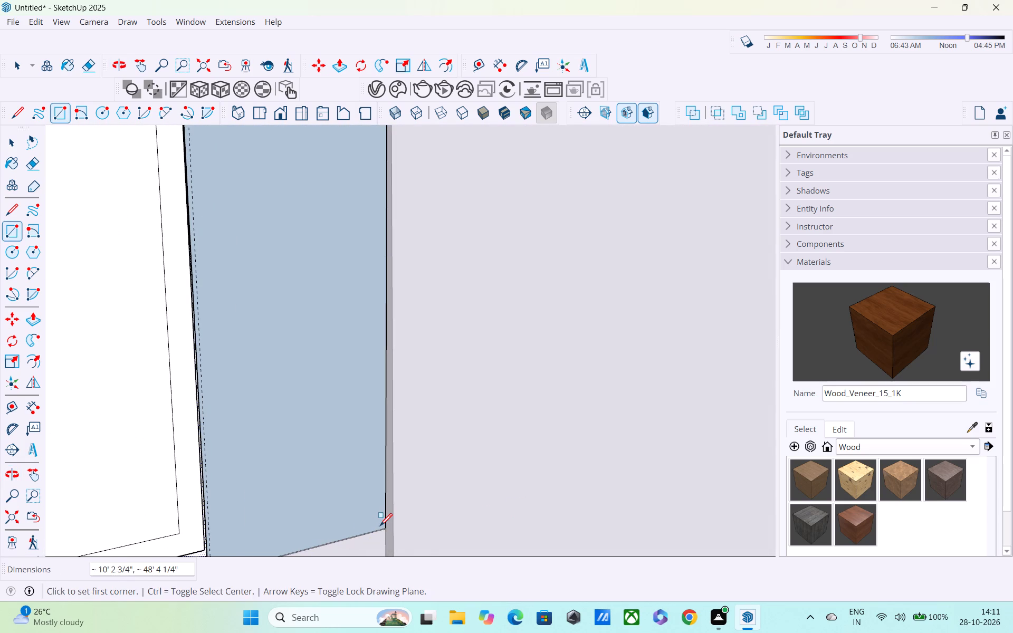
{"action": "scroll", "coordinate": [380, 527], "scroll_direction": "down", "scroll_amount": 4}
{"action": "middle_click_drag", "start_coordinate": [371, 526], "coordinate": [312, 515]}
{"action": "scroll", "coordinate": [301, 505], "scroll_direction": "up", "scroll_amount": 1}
Delete the side-panel face beside the window's right edge and the sloped edge above it.
{"action": "key", "text": "space"}
{"action": "left_click", "coordinate": [293, 463]}
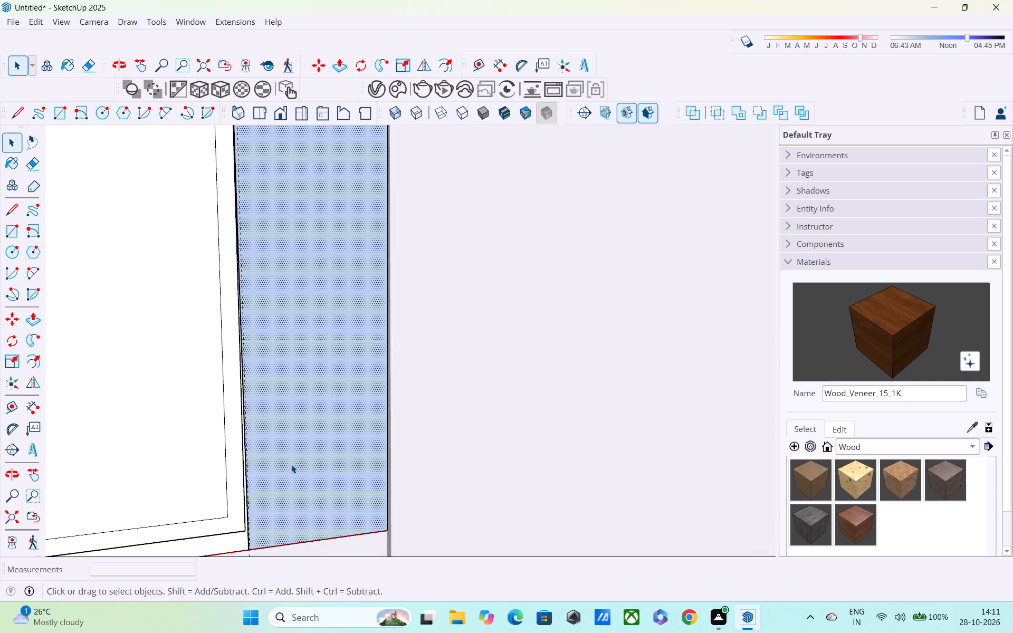
{"action": "key", "text": "Delete"}
{"action": "scroll", "coordinate": [289, 445], "scroll_direction": "down", "scroll_amount": 2}
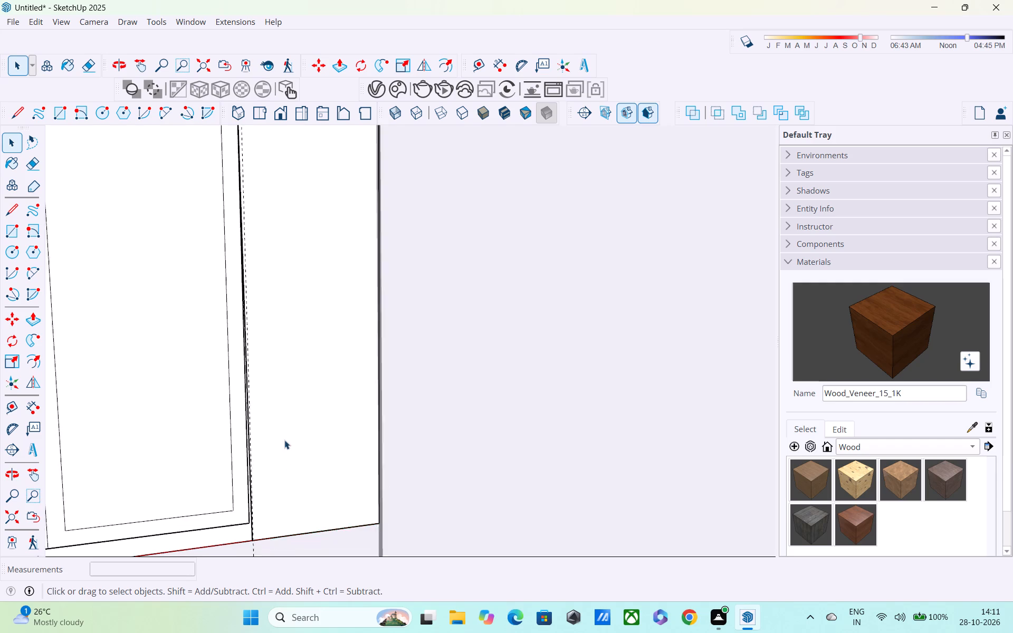
{"action": "scroll", "coordinate": [284, 440], "scroll_direction": "down", "scroll_amount": 3}
{"action": "left_click", "coordinate": [288, 191]}
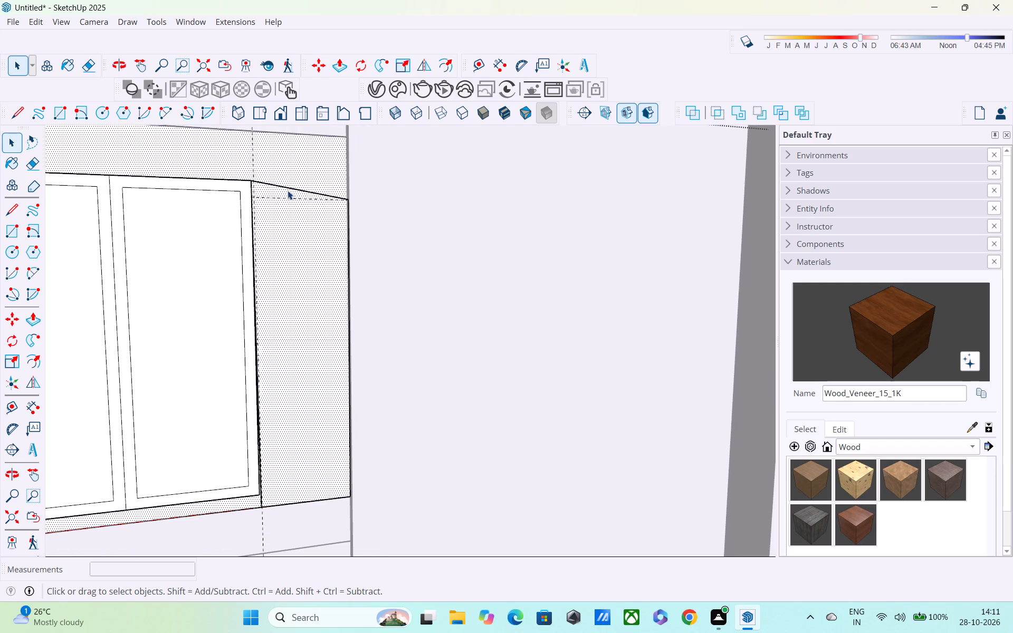
{"action": "left_click", "coordinate": [288, 190]}
{"action": "double_click", "coordinate": [288, 190]}
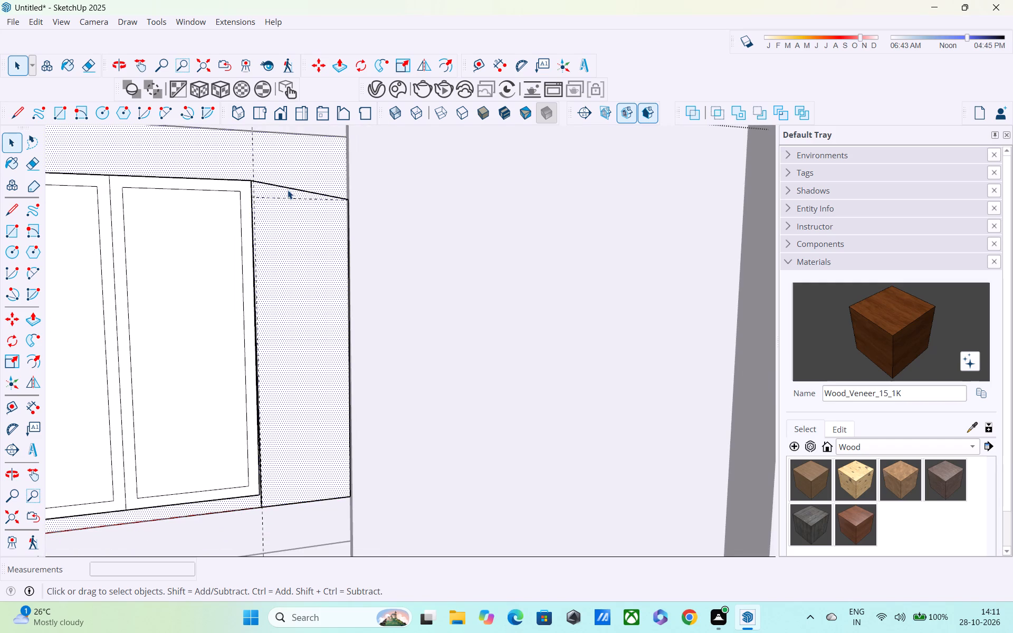
{"action": "key", "text": "Delete"}
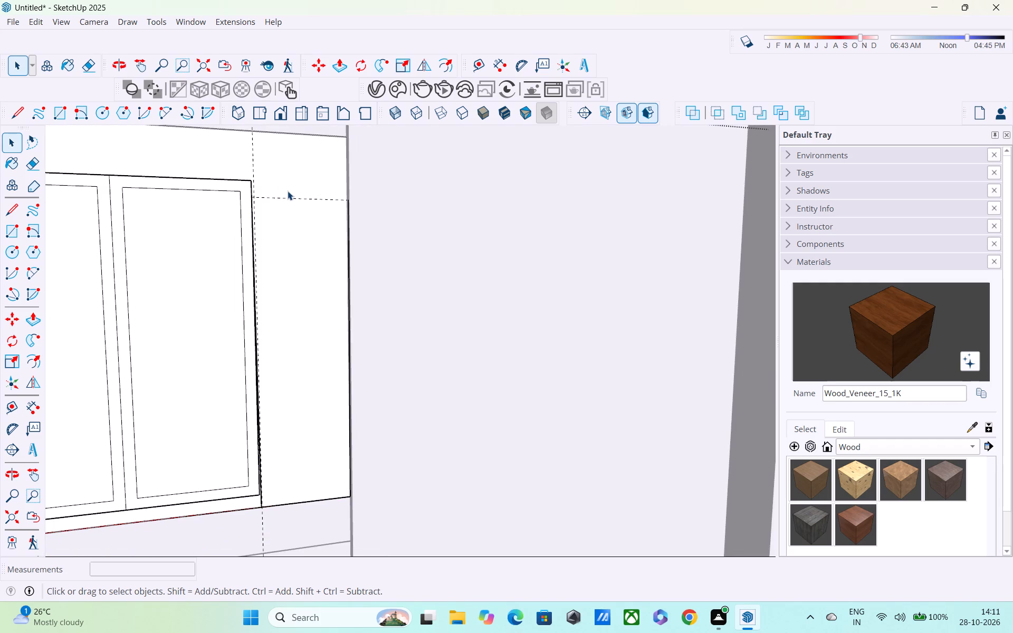
Select the two-panel window geometry in the upper-floor wall and exclude the surrounding wall face.
{"action": "scroll", "coordinate": [268, 183], "scroll_direction": "down", "scroll_amount": 8}
{"action": "middle_click_drag", "start_coordinate": [269, 191], "coordinate": [270, 193], "text": "shift"}
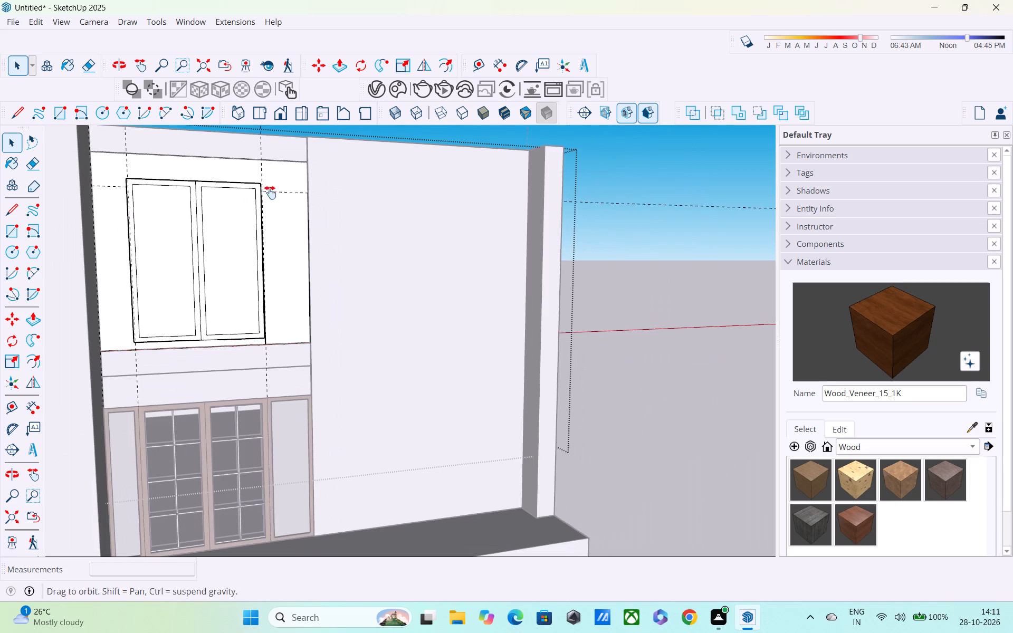
{"action": "middle_click_drag", "start_coordinate": [270, 193], "coordinate": [317, 241], "text": "shift"}
{"action": "scroll", "coordinate": [224, 258], "scroll_direction": "up", "scroll_amount": 2}
{"action": "triple_click", "coordinate": [187, 227]}
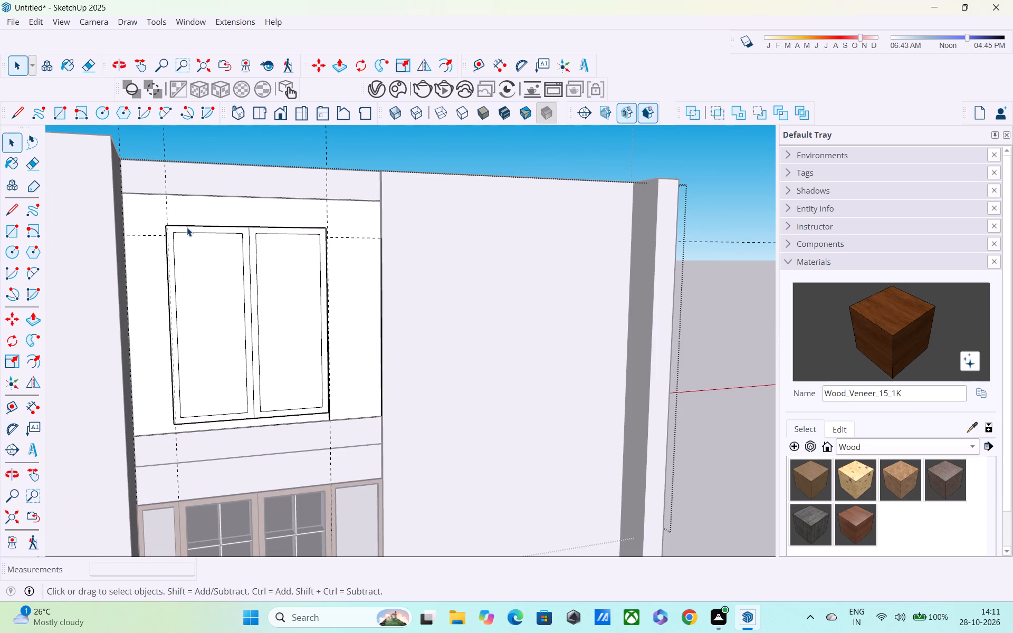
{"action": "left_click", "coordinate": [353, 213], "text": "shift"}
{"action": "left_click", "coordinate": [315, 198], "text": "shift"}
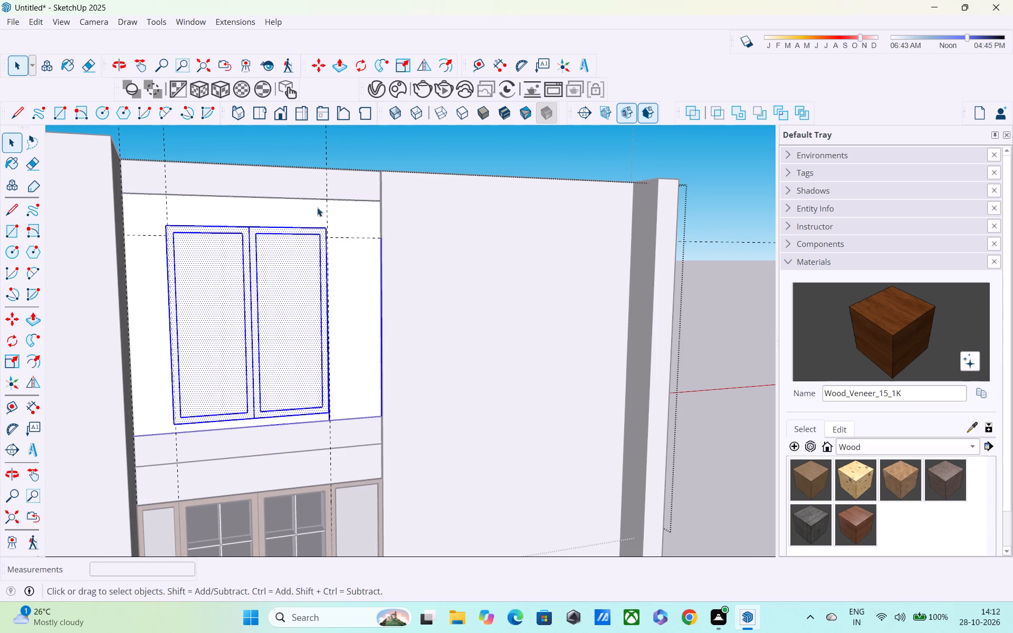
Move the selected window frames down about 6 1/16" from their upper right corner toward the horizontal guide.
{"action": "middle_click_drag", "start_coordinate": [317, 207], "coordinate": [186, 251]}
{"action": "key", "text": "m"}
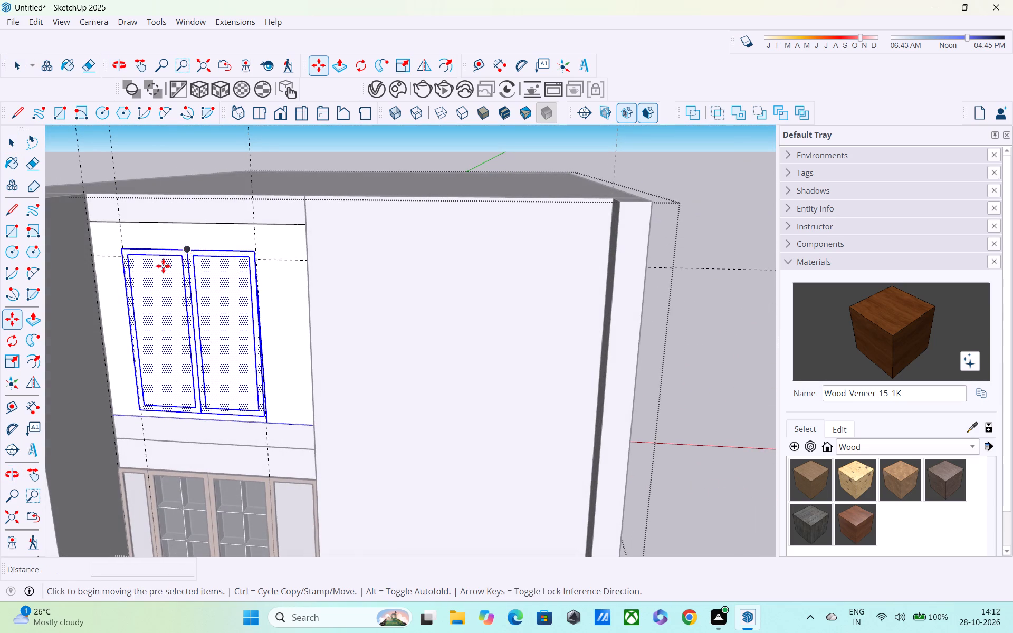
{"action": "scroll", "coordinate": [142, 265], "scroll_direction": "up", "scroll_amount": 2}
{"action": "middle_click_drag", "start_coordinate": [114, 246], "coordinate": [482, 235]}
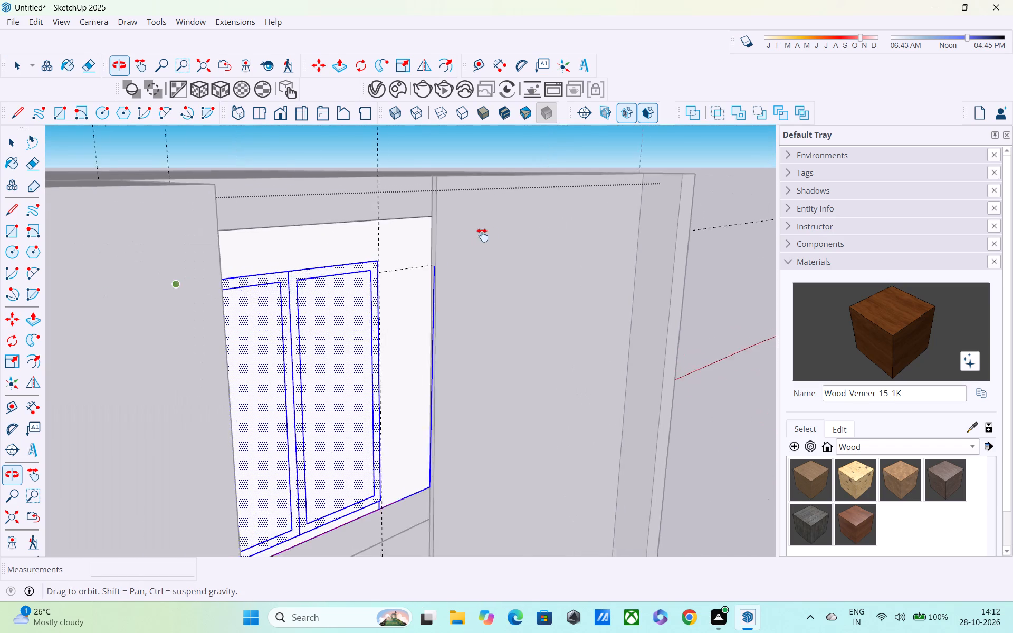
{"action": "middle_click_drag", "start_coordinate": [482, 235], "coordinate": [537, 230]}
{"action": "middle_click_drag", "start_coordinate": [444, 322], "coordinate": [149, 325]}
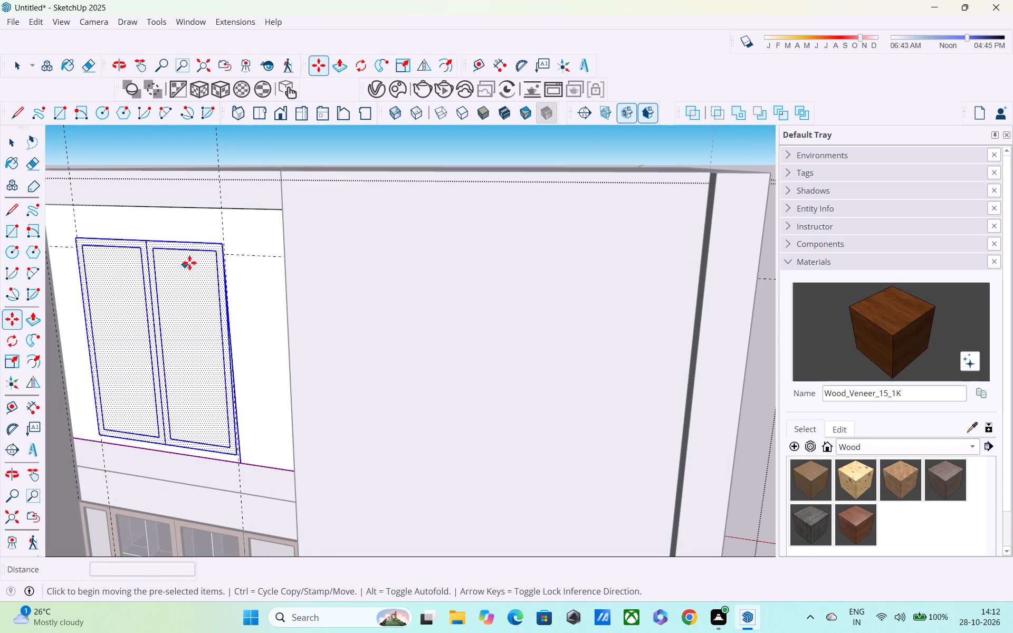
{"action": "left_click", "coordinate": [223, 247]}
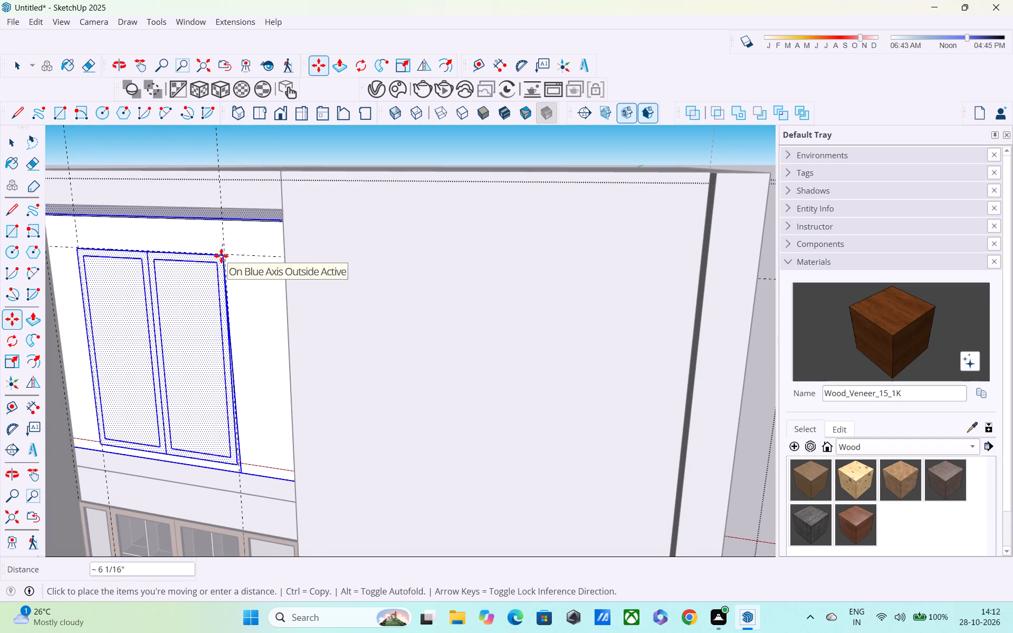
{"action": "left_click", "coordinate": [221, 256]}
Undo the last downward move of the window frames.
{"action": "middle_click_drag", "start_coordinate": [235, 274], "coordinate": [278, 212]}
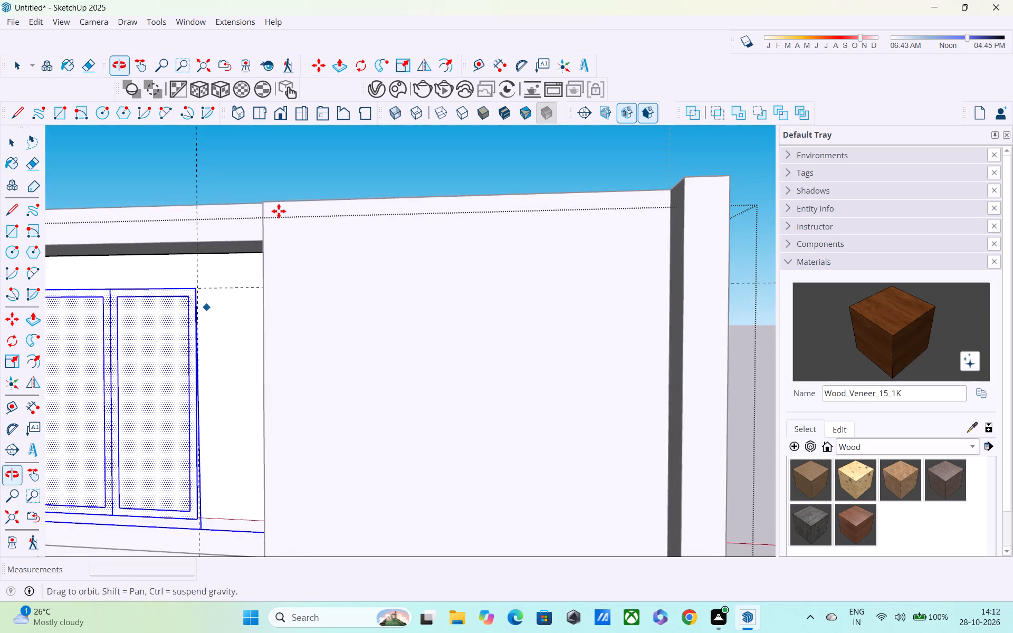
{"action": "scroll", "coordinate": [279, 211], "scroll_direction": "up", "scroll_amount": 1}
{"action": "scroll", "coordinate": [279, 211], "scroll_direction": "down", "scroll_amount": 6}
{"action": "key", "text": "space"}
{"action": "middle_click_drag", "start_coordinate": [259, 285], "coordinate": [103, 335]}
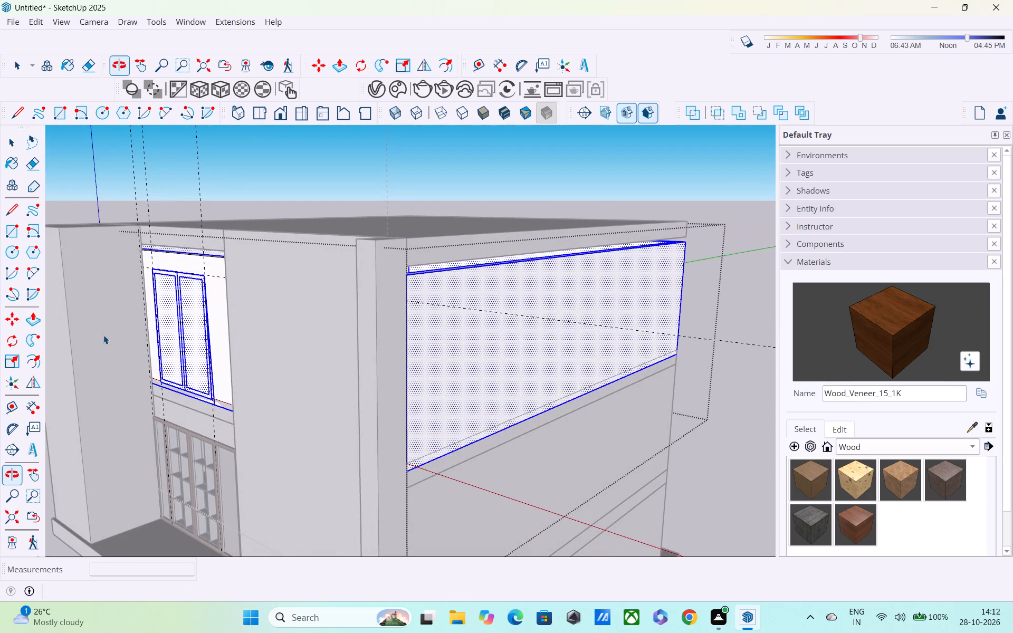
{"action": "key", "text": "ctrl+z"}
Move the selected window frames down about 5" from their upper right corner toward the horizontal guide.
{"action": "scroll", "coordinate": [131, 303], "scroll_direction": "up", "scroll_amount": 3}
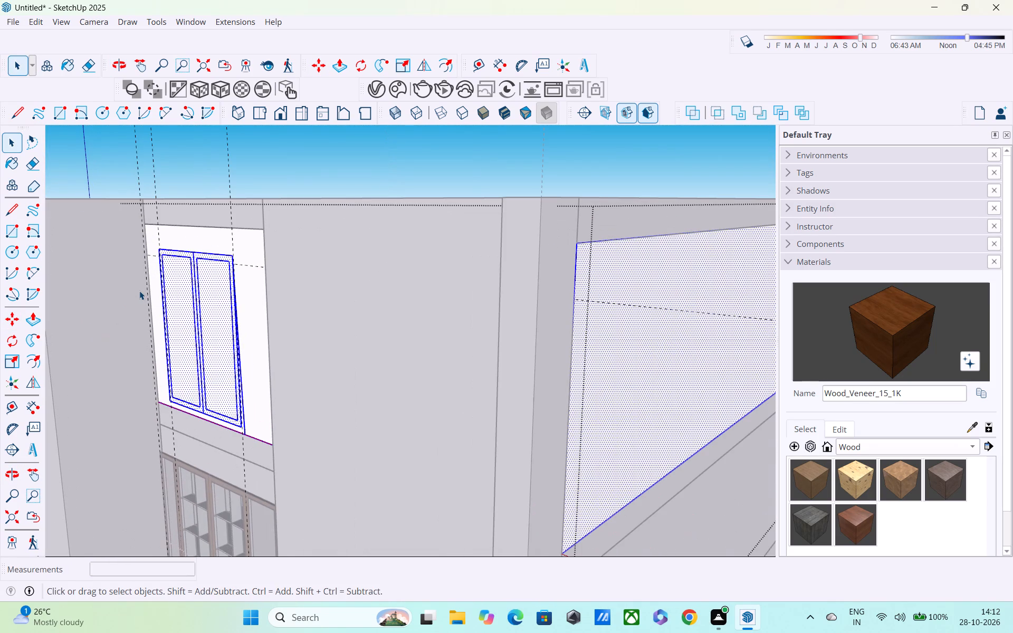
{"action": "key", "text": "n"}
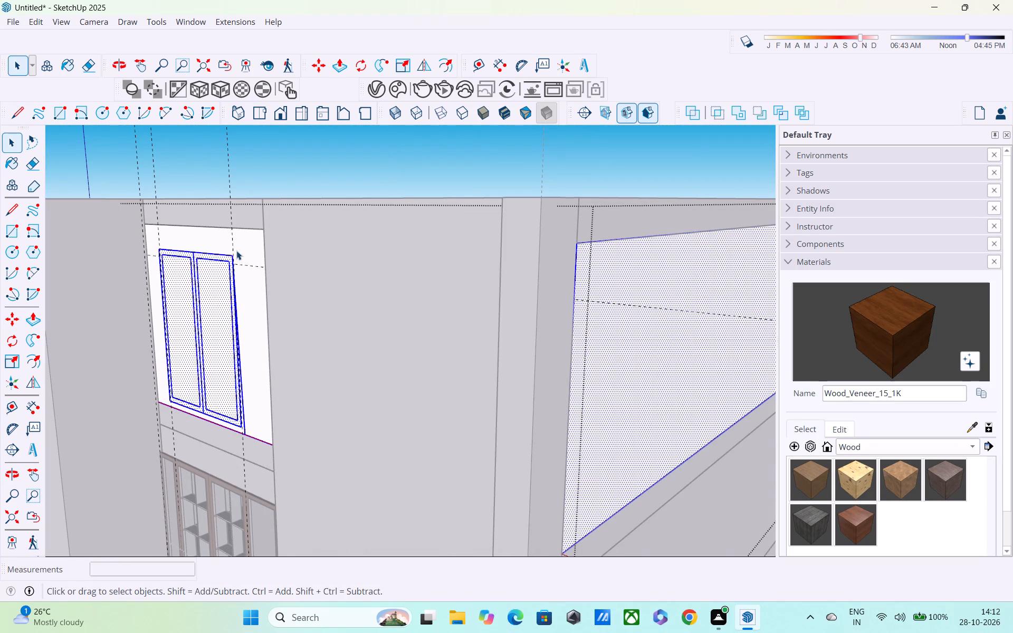
{"action": "key", "text": "m"}
{"action": "left_click", "coordinate": [233, 258]}
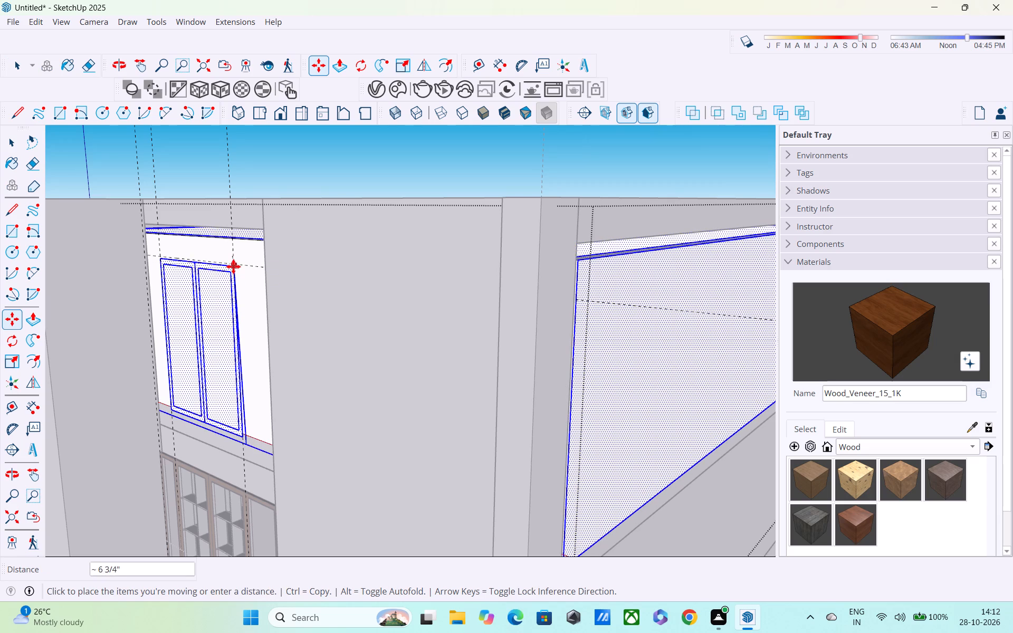
{"action": "left_click", "coordinate": [232, 264]}
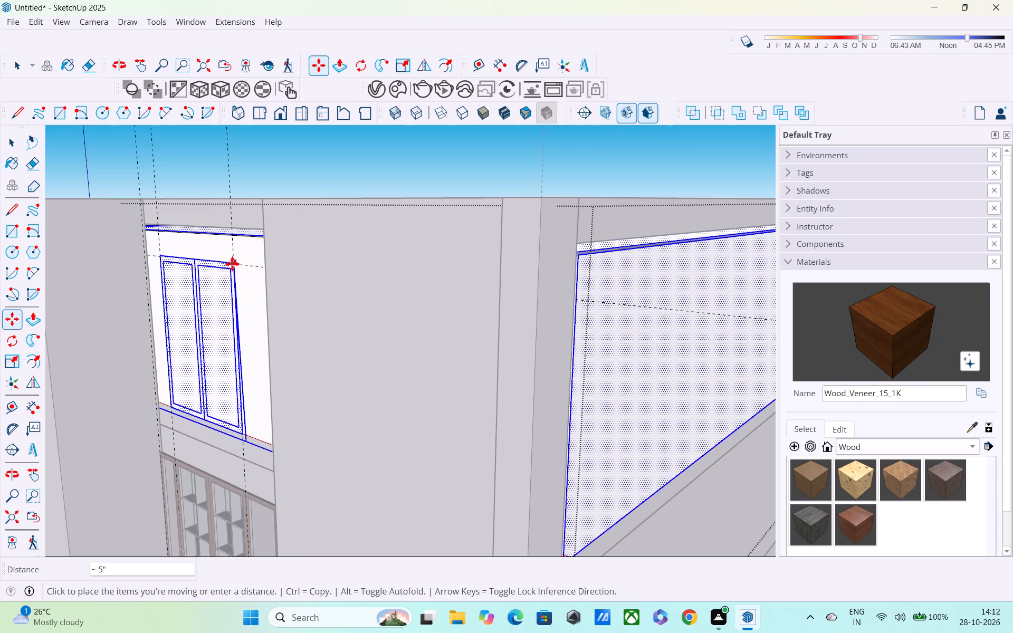
Push/Pull the narrow ledge face along the top of the long side wall up about 5 13/16" to close the gap.
{"action": "middle_click_drag", "start_coordinate": [236, 264], "coordinate": [369, 320]}
{"action": "scroll", "coordinate": [152, 193], "scroll_direction": "down", "scroll_amount": 1}
{"action": "scroll", "coordinate": [152, 195], "scroll_direction": "up", "scroll_amount": 3}
{"action": "scroll", "coordinate": [160, 212], "scroll_direction": "down", "scroll_amount": 1}
{"action": "middle_click_drag", "start_coordinate": [394, 369], "coordinate": [177, 322]}
{"action": "scroll", "coordinate": [176, 322], "scroll_direction": "down", "scroll_amount": 7}
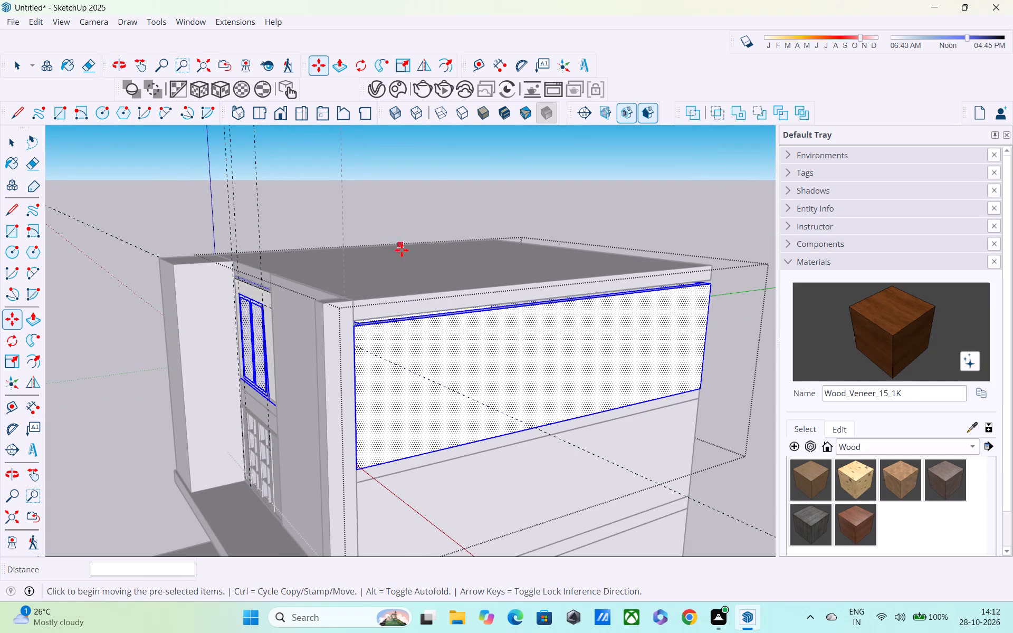
{"action": "middle_click_drag", "start_coordinate": [424, 296], "coordinate": [388, 331]}
{"action": "scroll", "coordinate": [388, 331], "scroll_direction": "up", "scroll_amount": 13}
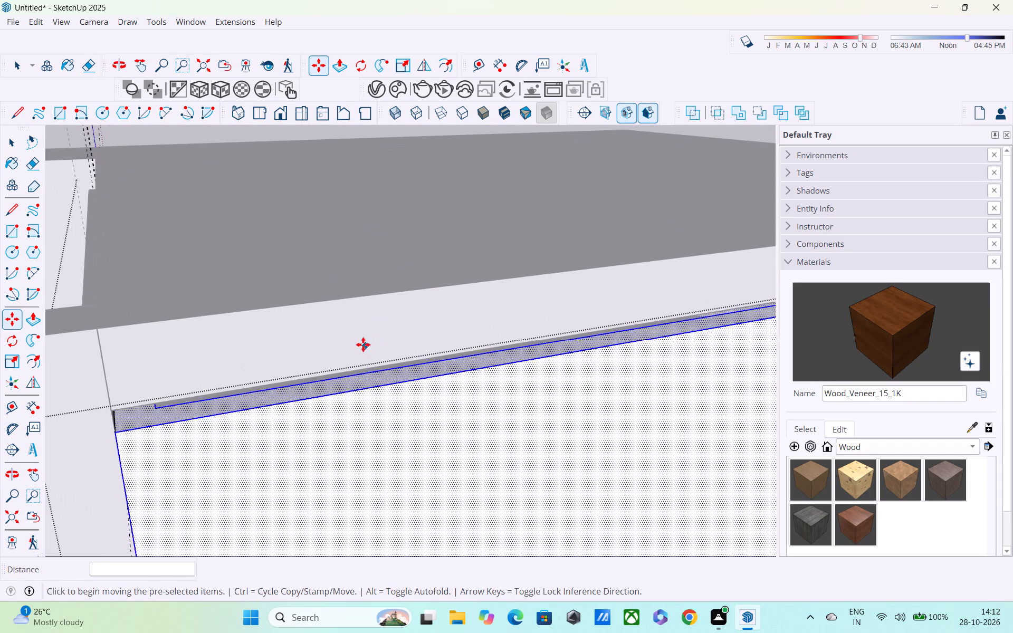
{"action": "scroll", "coordinate": [363, 344], "scroll_direction": "up", "scroll_amount": 1}
{"action": "key", "text": "p"}
{"action": "left_click", "coordinate": [318, 390]}
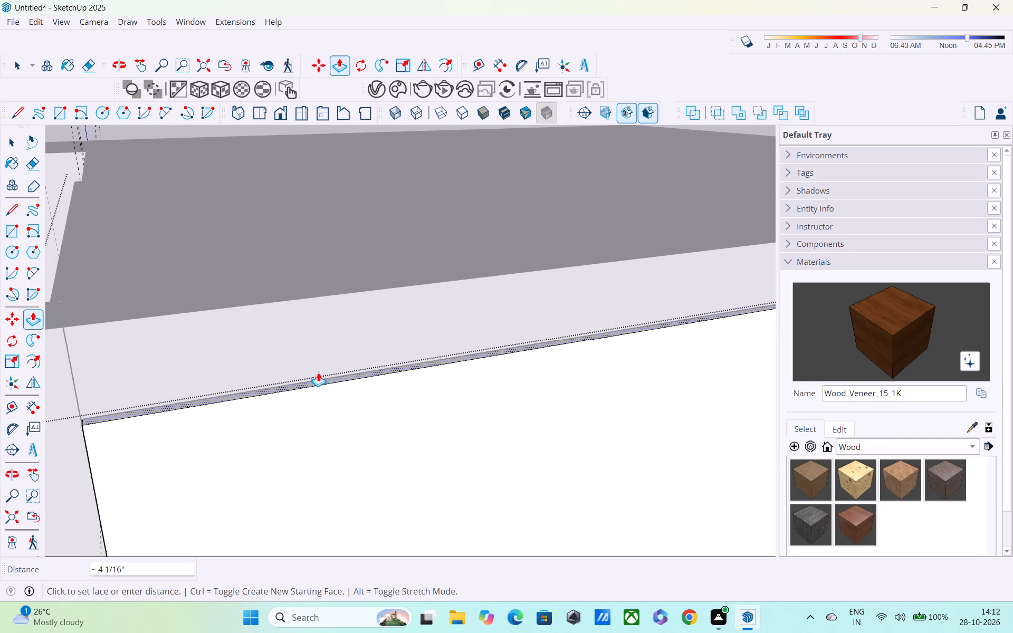
{"action": "left_click", "coordinate": [316, 367]}
Exit editing of the upper-floor wall group.
{"action": "scroll", "coordinate": [269, 376], "scroll_direction": "down", "scroll_amount": 5}
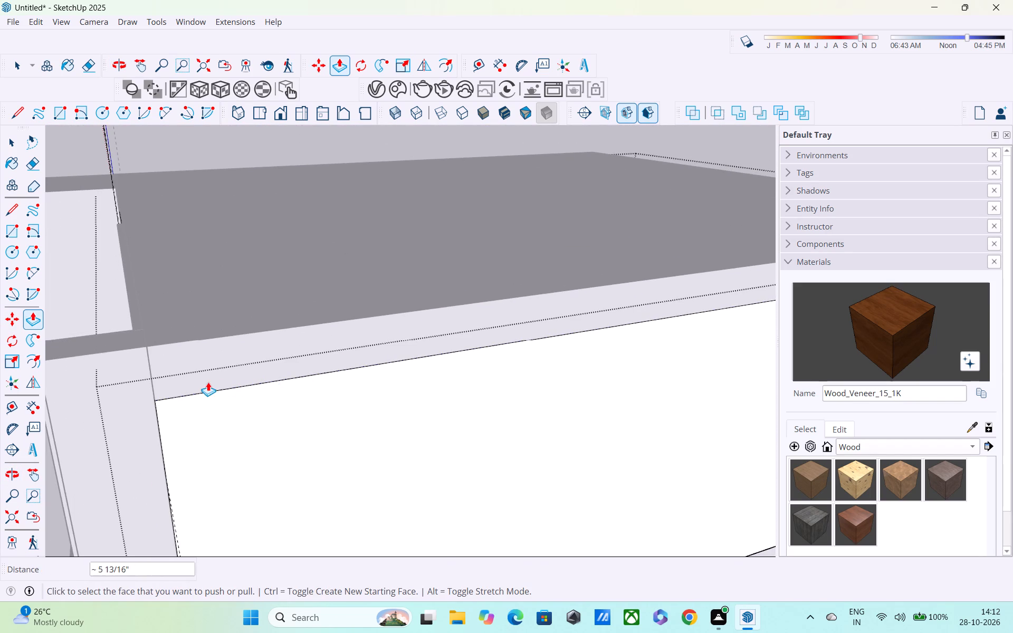
{"action": "scroll", "coordinate": [256, 354], "scroll_direction": "down", "scroll_amount": 6}
{"action": "scroll", "coordinate": [112, 393], "scroll_direction": "up", "scroll_amount": 1}
{"action": "middle_click_drag", "start_coordinate": [97, 399], "coordinate": [365, 347]}
{"action": "scroll", "coordinate": [367, 346], "scroll_direction": "up", "scroll_amount": 1}
{"action": "scroll", "coordinate": [367, 346], "scroll_direction": "down", "scroll_amount": 3}
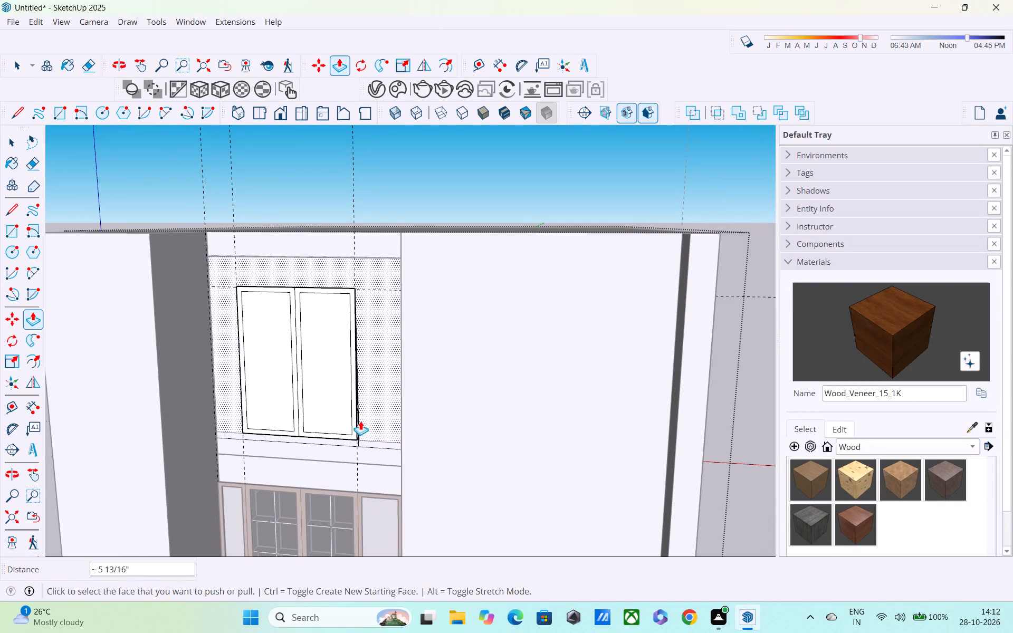
{"action": "key", "text": "space"}
{"action": "left_click", "coordinate": [438, 196]}
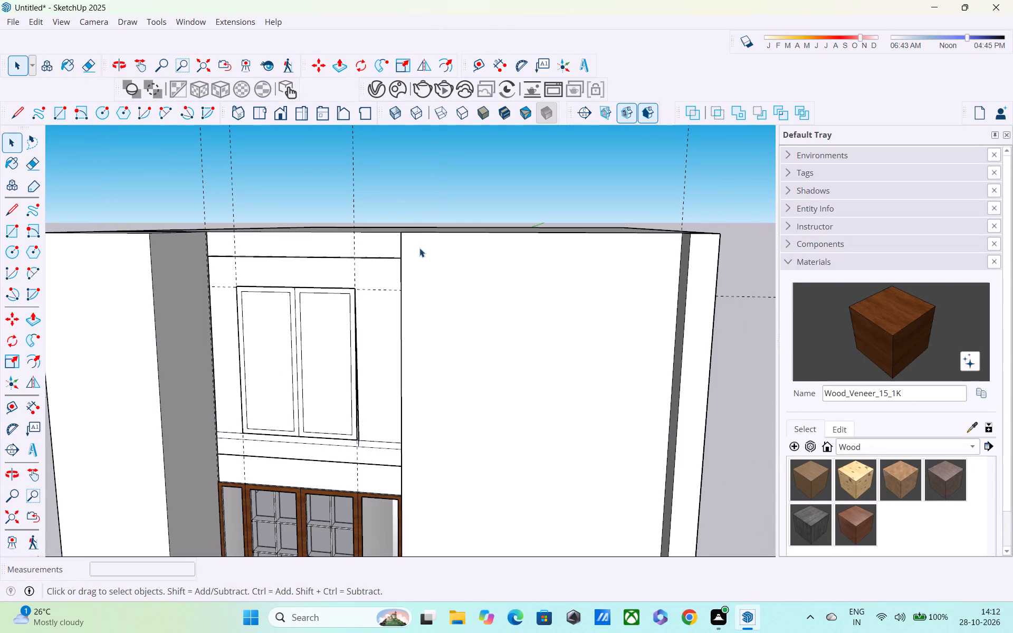
Draw a side-panel rectangle about 2' wide and 10' high between the left wall corner and the upper-floor window frame.
{"action": "scroll", "coordinate": [435, 166], "scroll_direction": "down", "scroll_amount": 1}
{"action": "scroll", "coordinate": [438, 165], "scroll_direction": "up", "scroll_amount": 1}
{"action": "scroll", "coordinate": [426, 203], "scroll_direction": "down", "scroll_amount": 3}
{"action": "middle_click_drag", "start_coordinate": [384, 298], "coordinate": [393, 254]}
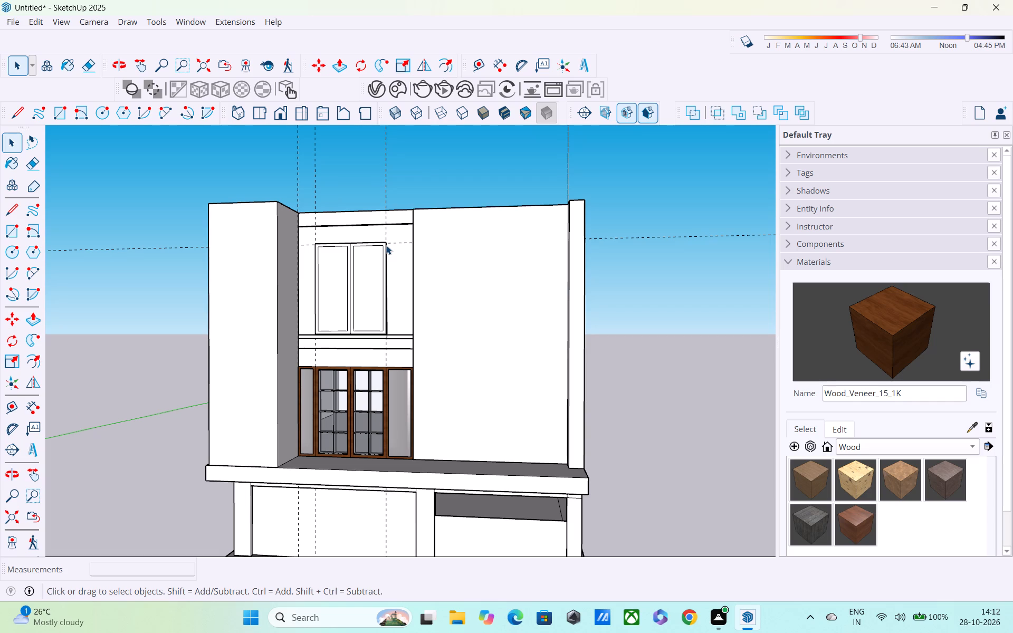
{"action": "key", "text": "r"}
{"action": "scroll", "coordinate": [289, 260], "scroll_direction": "up", "scroll_amount": 8}
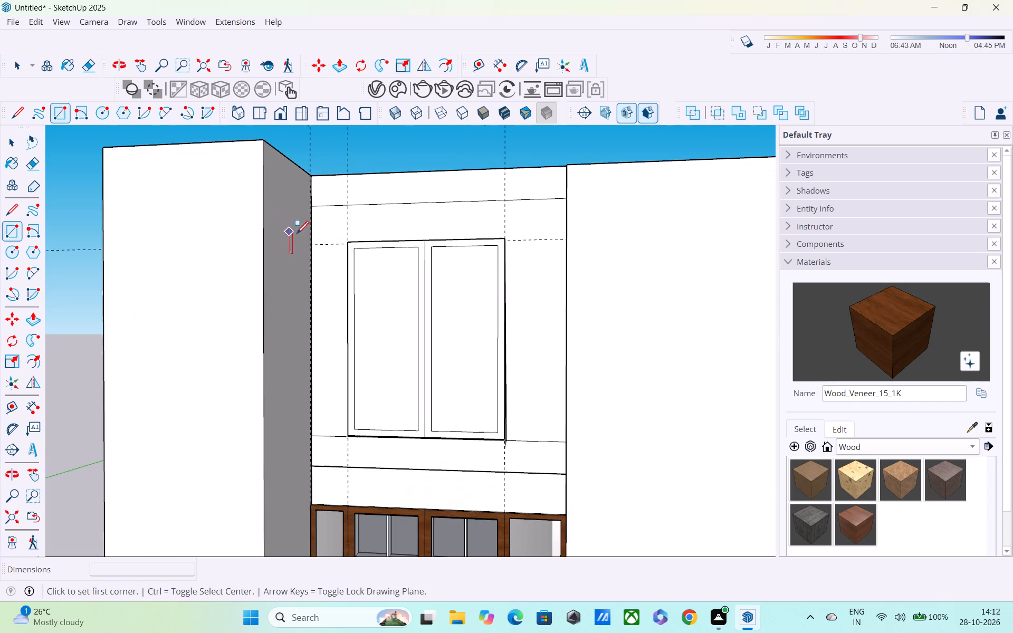
{"action": "scroll", "coordinate": [359, 248], "scroll_direction": "up", "scroll_amount": 3}
{"action": "middle_click_drag", "start_coordinate": [336, 261], "coordinate": [246, 632]}
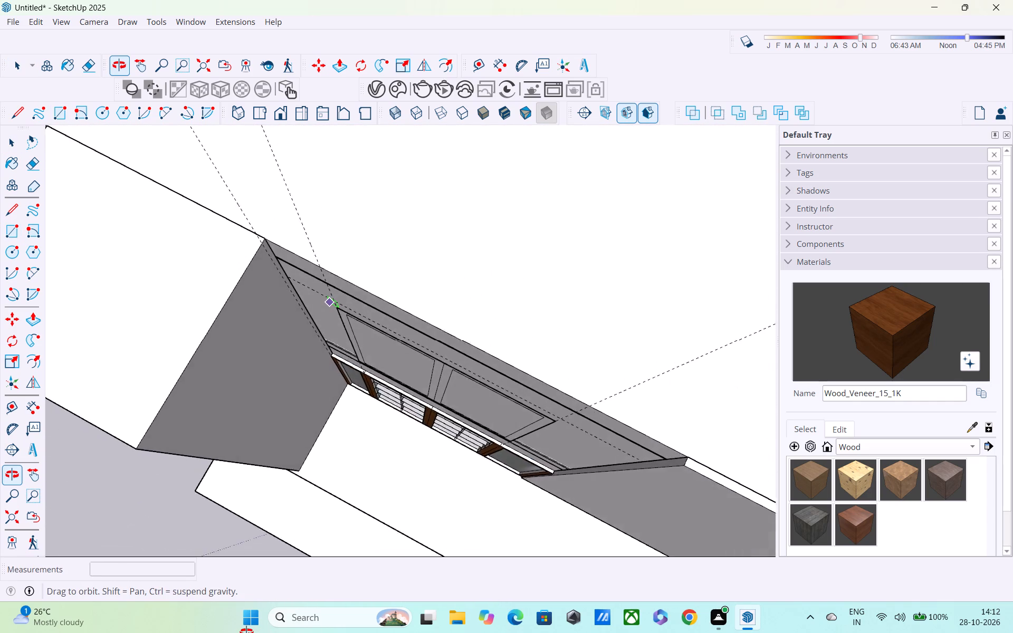
{"action": "middle_click_drag", "start_coordinate": [246, 632], "coordinate": [381, 152]}
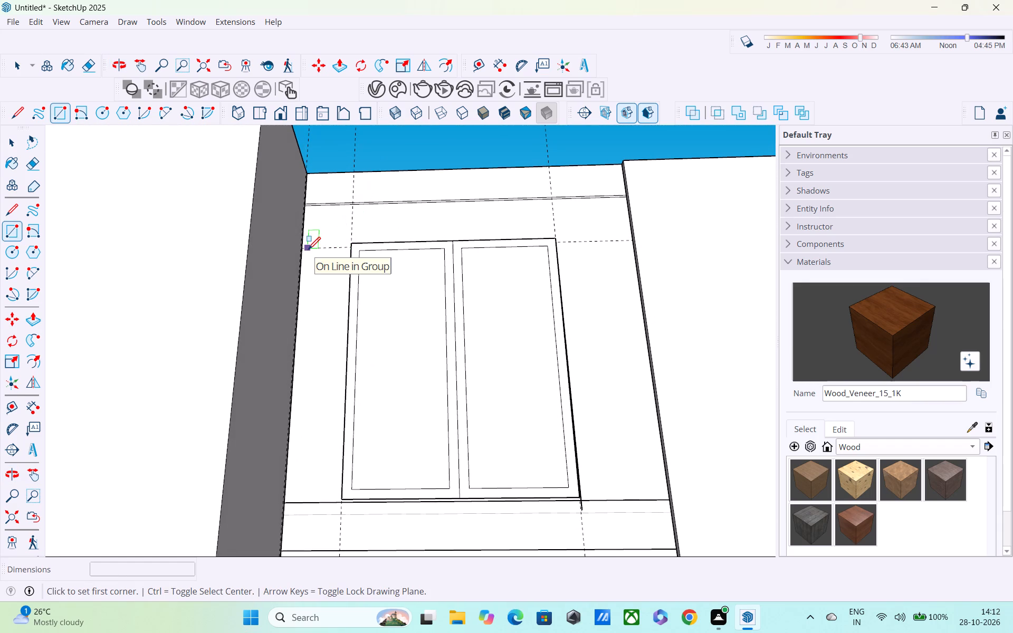
{"action": "middle_click_drag", "start_coordinate": [300, 248], "coordinate": [0, 439]}
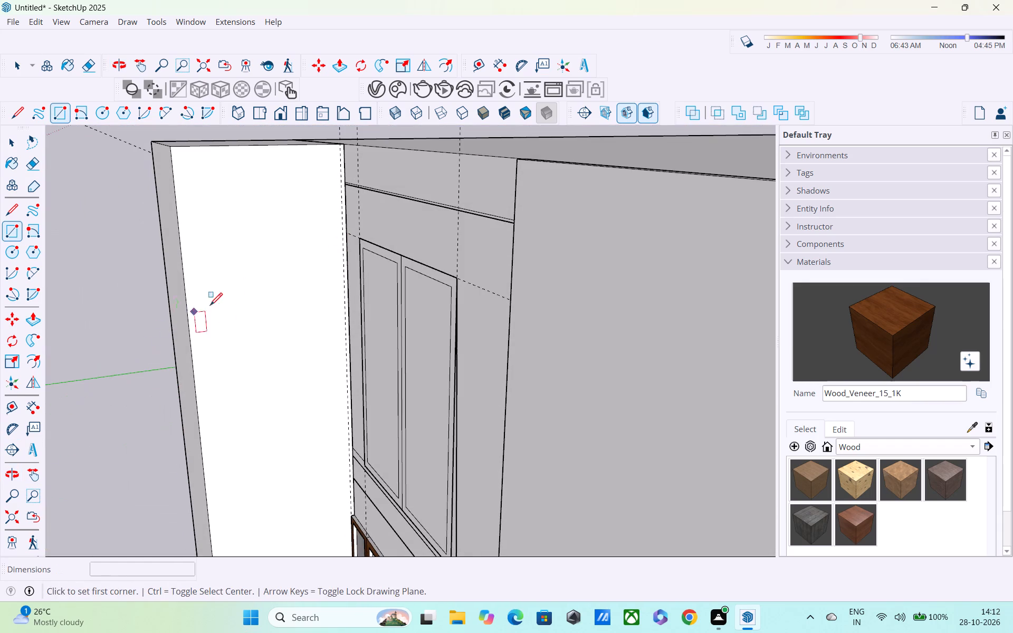
{"action": "scroll", "coordinate": [335, 235], "scroll_direction": "up", "scroll_amount": 6}
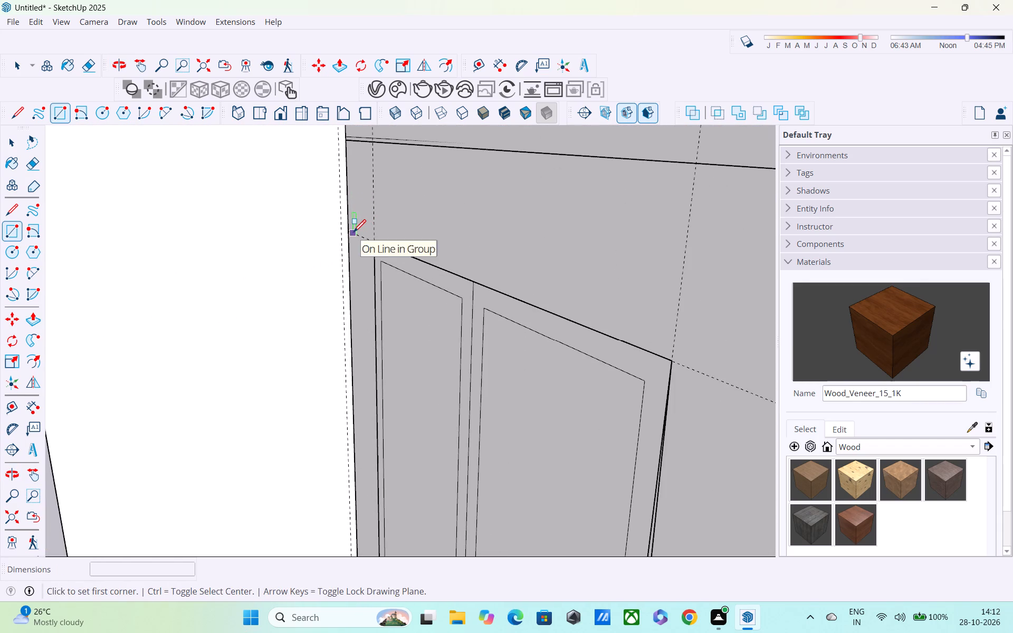
{"action": "left_click", "coordinate": [348, 230]}
{"action": "middle_click_drag", "start_coordinate": [362, 405], "coordinate": [440, 226]}
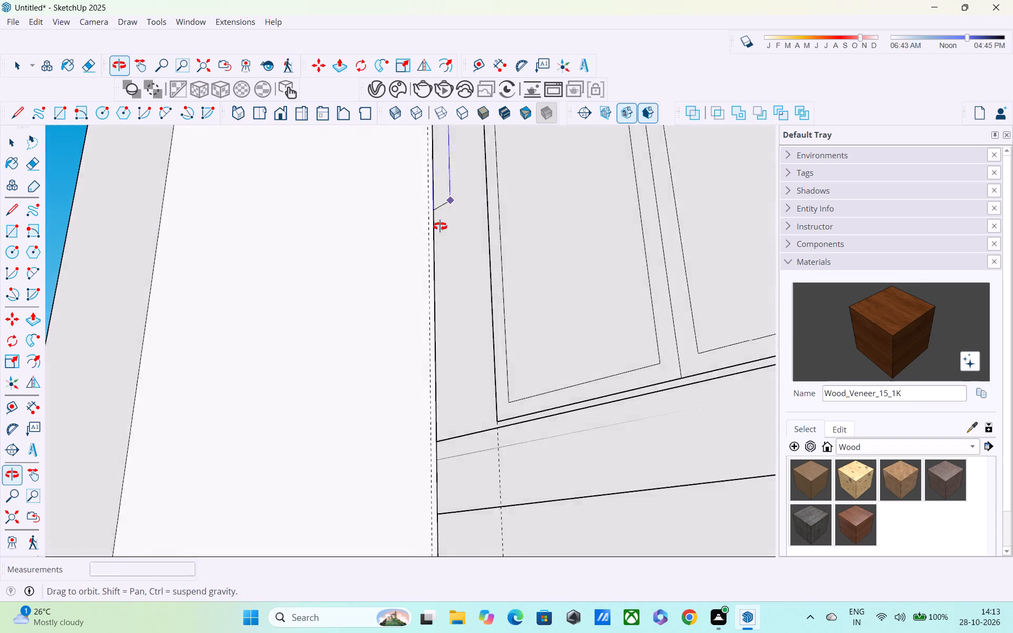
{"action": "middle_click_drag", "start_coordinate": [440, 226], "coordinate": [445, 229]}
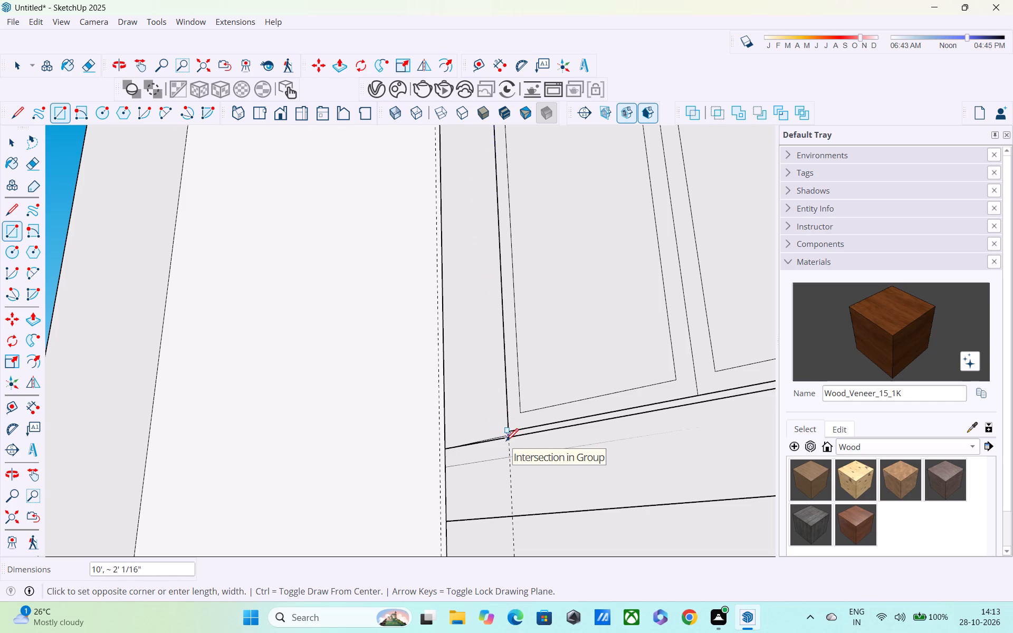
{"action": "scroll", "coordinate": [506, 436], "scroll_direction": "up", "scroll_amount": 5}
{"action": "middle_click_drag", "start_coordinate": [506, 437], "coordinate": [500, 475]}
{"action": "scroll", "coordinate": [500, 475], "scroll_direction": "up", "scroll_amount": 3}
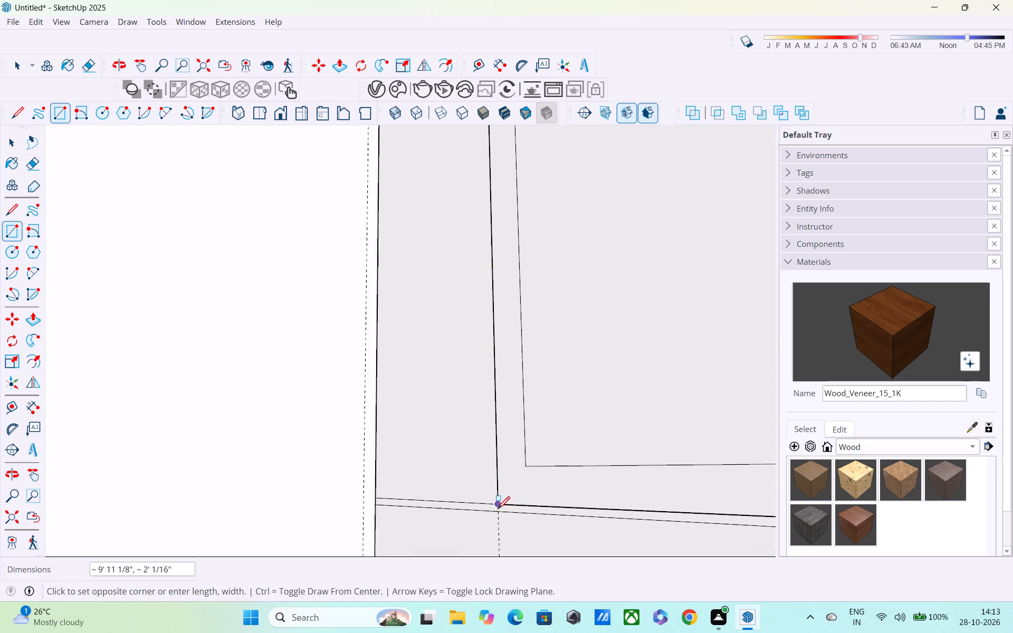
{"action": "scroll", "coordinate": [498, 510], "scroll_direction": "up", "scroll_amount": 3}
{"action": "left_click", "coordinate": [496, 512]}
Draw a side-panel rectangle about 2' 9" wide and 10' 1" high from the window frame's upper right corner toward the right wall corner.
{"action": "middle_click_drag", "start_coordinate": [475, 509], "coordinate": [475, 520]}
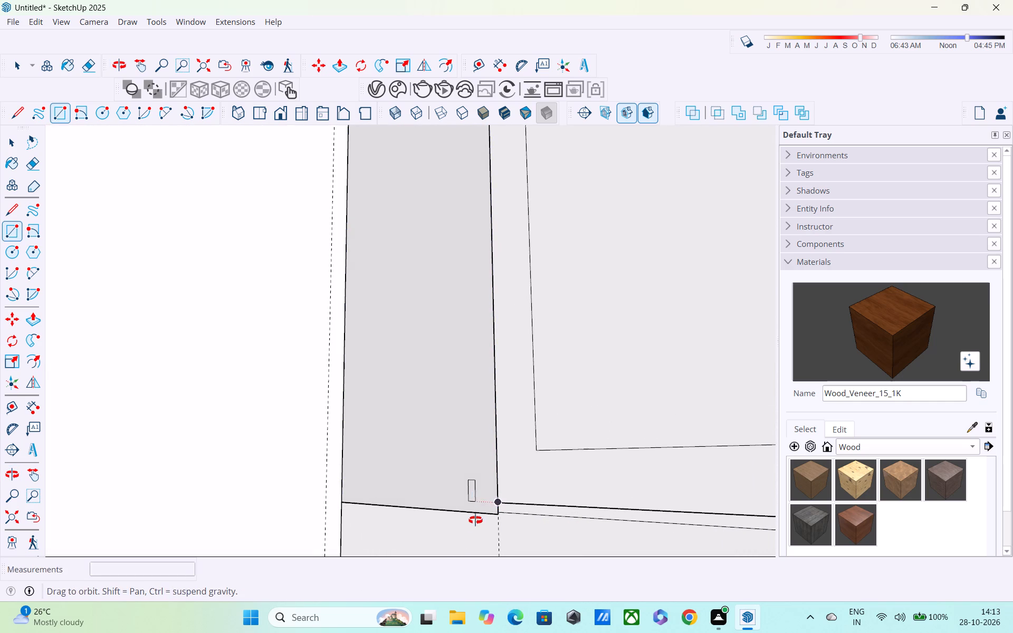
{"action": "middle_click_drag", "start_coordinate": [475, 520], "coordinate": [475, 534]}
{"action": "scroll", "coordinate": [473, 501], "scroll_direction": "down", "scroll_amount": 15}
{"action": "scroll", "coordinate": [425, 446], "scroll_direction": "down", "scroll_amount": 7}
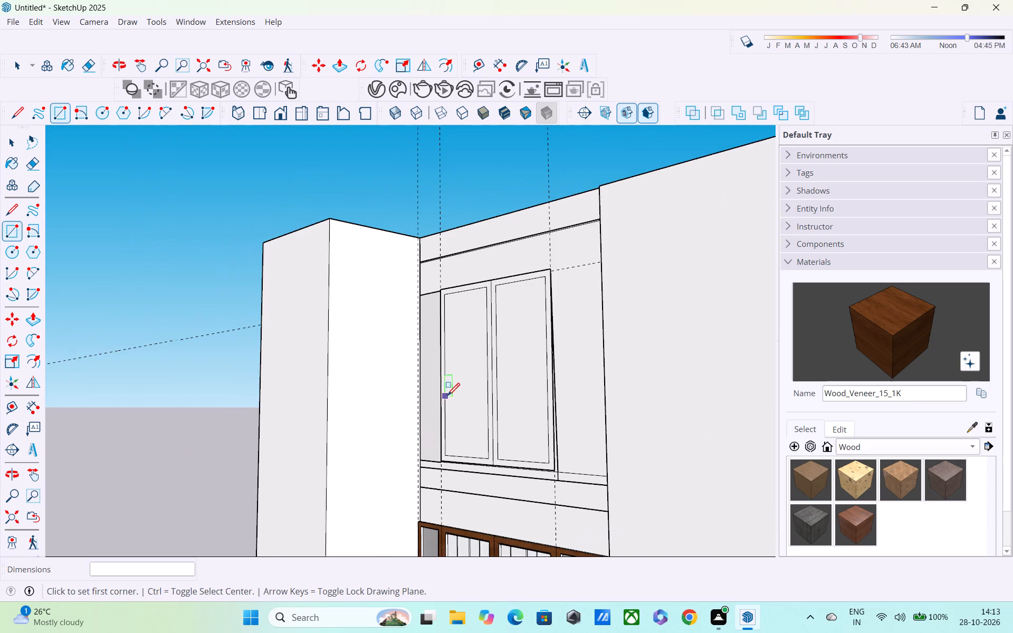
{"action": "middle_click_drag", "start_coordinate": [483, 376], "coordinate": [648, 474]}
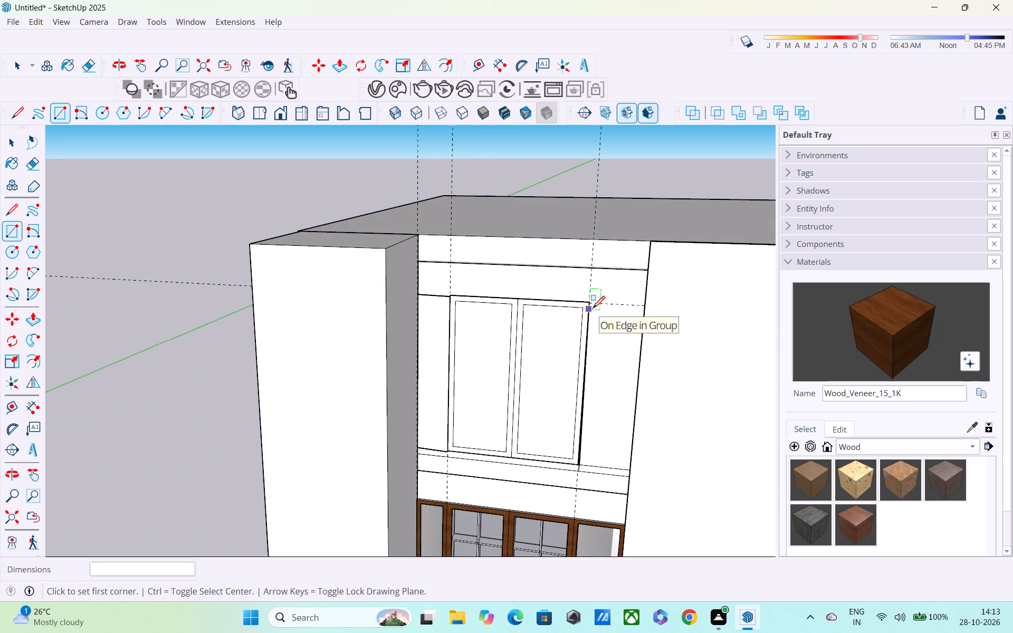
{"action": "left_click", "coordinate": [592, 300]}
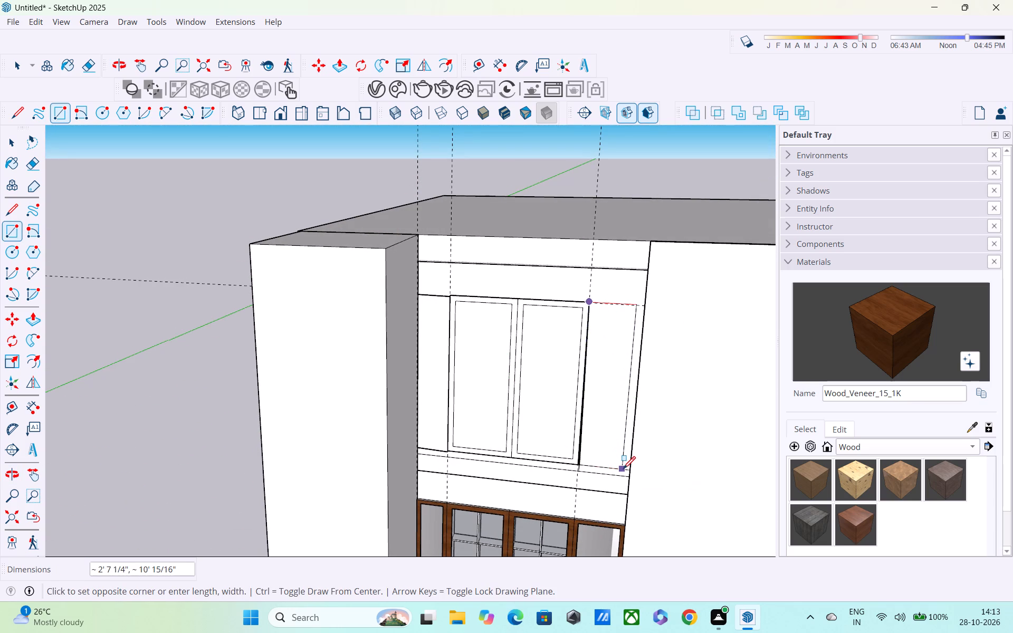
{"action": "middle_click_drag", "start_coordinate": [624, 471], "coordinate": [769, 434]}
{"action": "scroll", "coordinate": [611, 475], "scroll_direction": "up", "scroll_amount": 6}
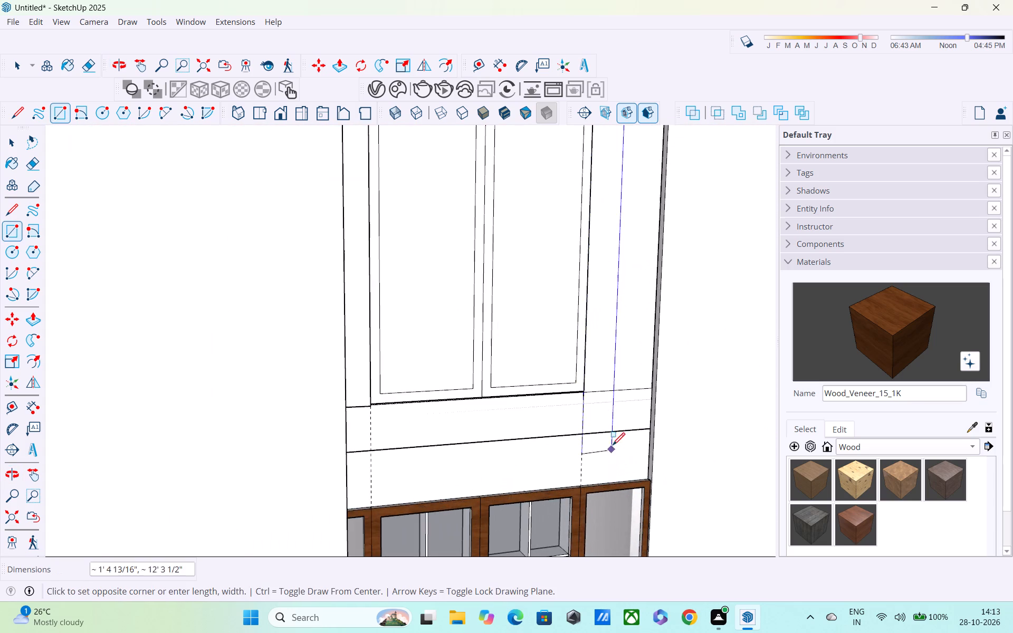
{"action": "scroll", "coordinate": [618, 427], "scroll_direction": "up", "scroll_amount": 5}
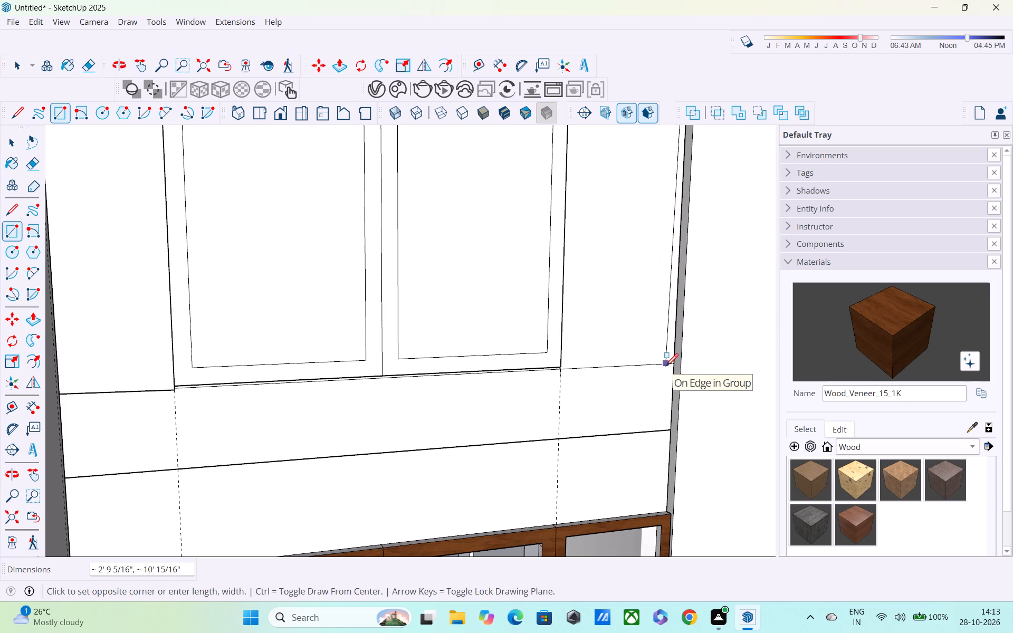
{"action": "left_click", "coordinate": [666, 367]}
{"action": "scroll", "coordinate": [649, 383], "scroll_direction": "down", "scroll_amount": 11}
{"action": "scroll", "coordinate": [593, 357], "scroll_direction": "down", "scroll_amount": 2}
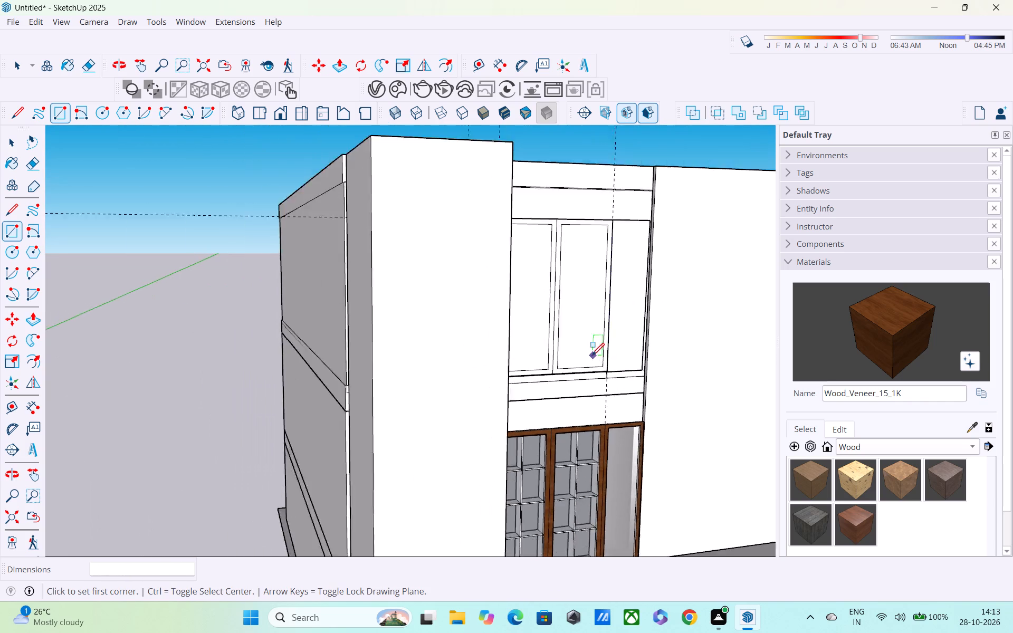
{"action": "scroll", "coordinate": [592, 357], "scroll_direction": "down", "scroll_amount": 2}
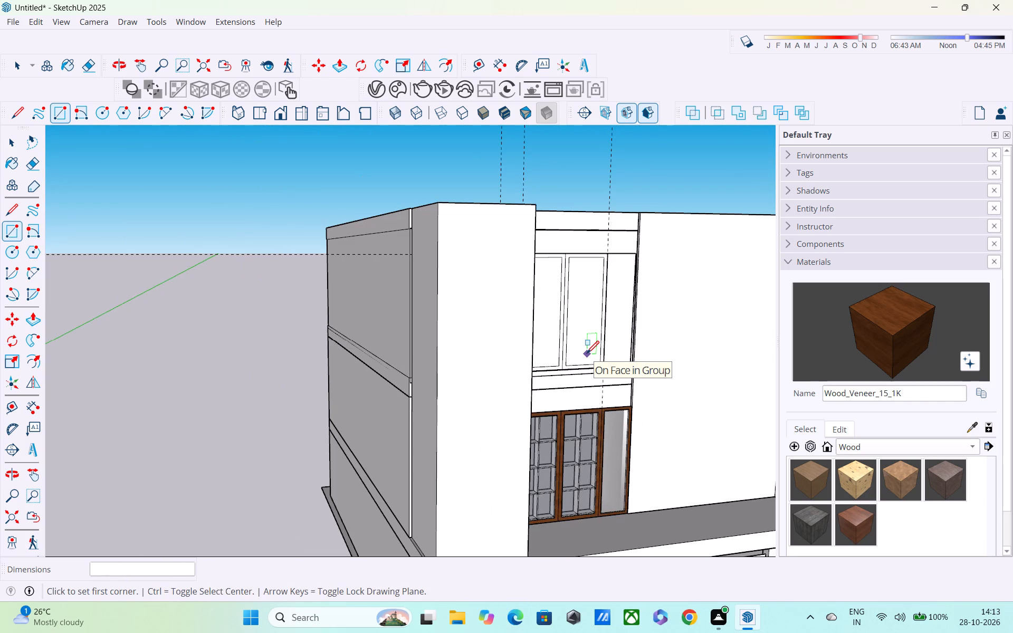
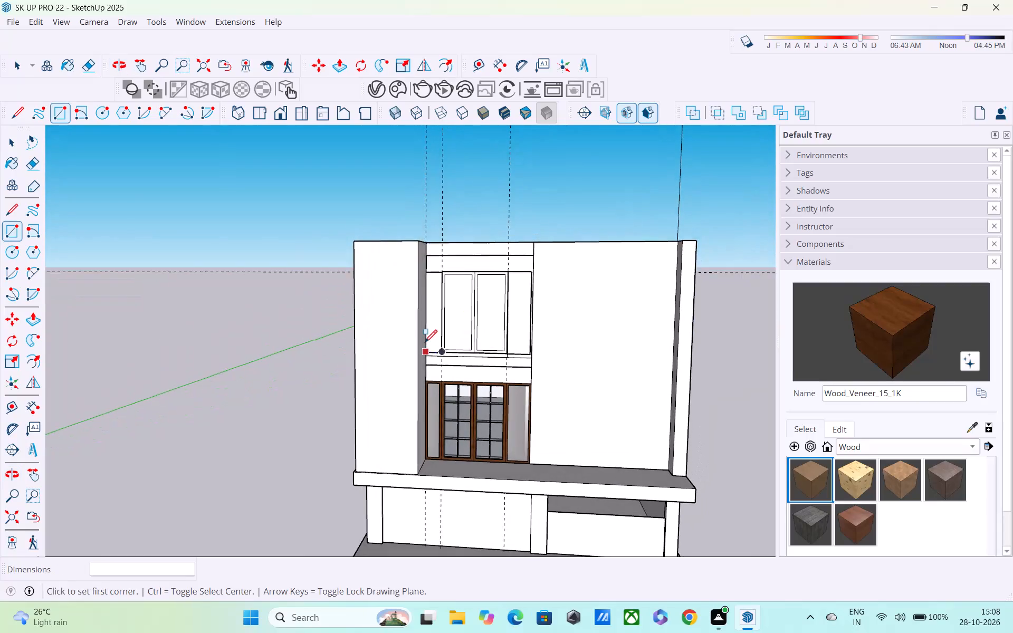
Examine the ground-level double door and its side panels from several angles as reference for the upper-floor window.
{"action": "scroll", "coordinate": [425, 343], "scroll_direction": "down", "scroll_amount": 4}
{"action": "middle_click_drag", "start_coordinate": [447, 350], "coordinate": [347, 264]}
{"action": "scroll", "coordinate": [347, 264], "scroll_direction": "down", "scroll_amount": 1}
{"action": "scroll", "coordinate": [562, 399], "scroll_direction": "up", "scroll_amount": 5}
{"action": "middle_click_drag", "start_coordinate": [454, 382], "coordinate": [531, 507]}
{"action": "scroll", "coordinate": [464, 404], "scroll_direction": "up", "scroll_amount": 1}
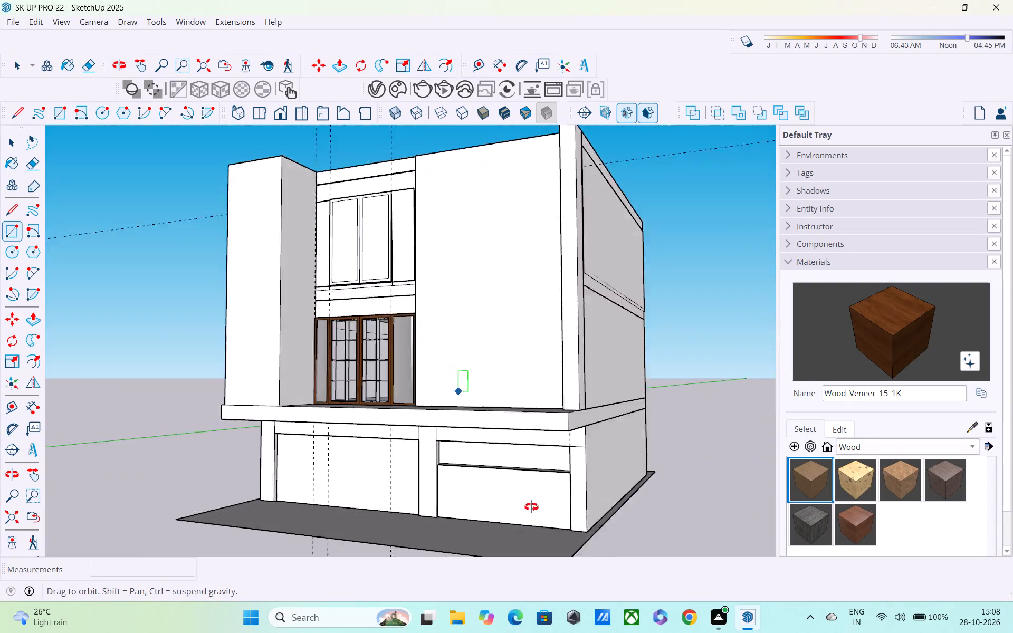
{"action": "middle_click_drag", "start_coordinate": [531, 507], "coordinate": [547, 522]}
{"action": "scroll", "coordinate": [415, 392], "scroll_direction": "up", "scroll_amount": 17}
{"action": "middle_click_drag", "start_coordinate": [405, 309], "coordinate": [303, 323]}
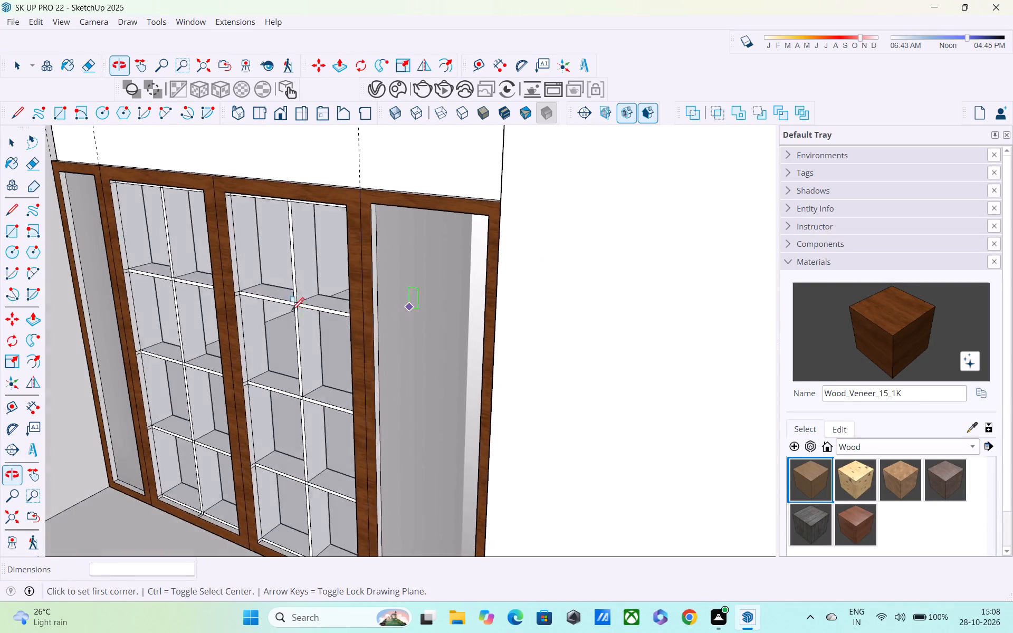
{"action": "scroll", "coordinate": [290, 301], "scroll_direction": "down", "scroll_amount": 13}
{"action": "scroll", "coordinate": [312, 268], "scroll_direction": "up", "scroll_amount": 1}
{"action": "middle_click_drag", "start_coordinate": [312, 268], "coordinate": [334, 156]}
{"action": "scroll", "coordinate": [310, 268], "scroll_direction": "up", "scroll_amount": 6}
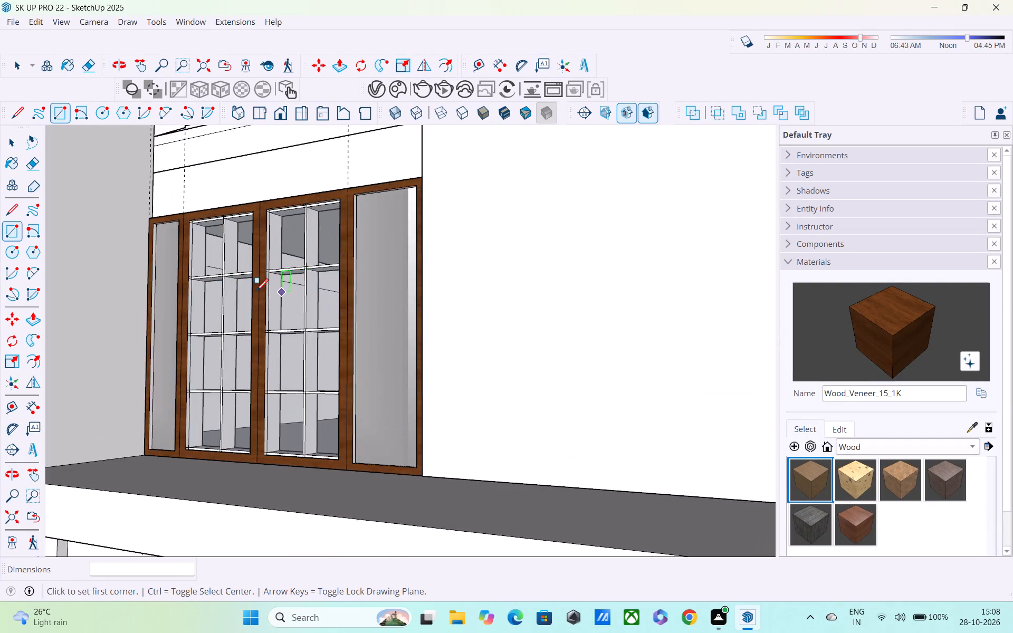
{"action": "scroll", "coordinate": [255, 292], "scroll_direction": "up", "scroll_amount": 6}
{"action": "middle_click_drag", "start_coordinate": [255, 280], "coordinate": [428, 352]}
{"action": "scroll", "coordinate": [432, 347], "scroll_direction": "up", "scroll_amount": 1}
{"action": "scroll", "coordinate": [432, 333], "scroll_direction": "down", "scroll_amount": 7}
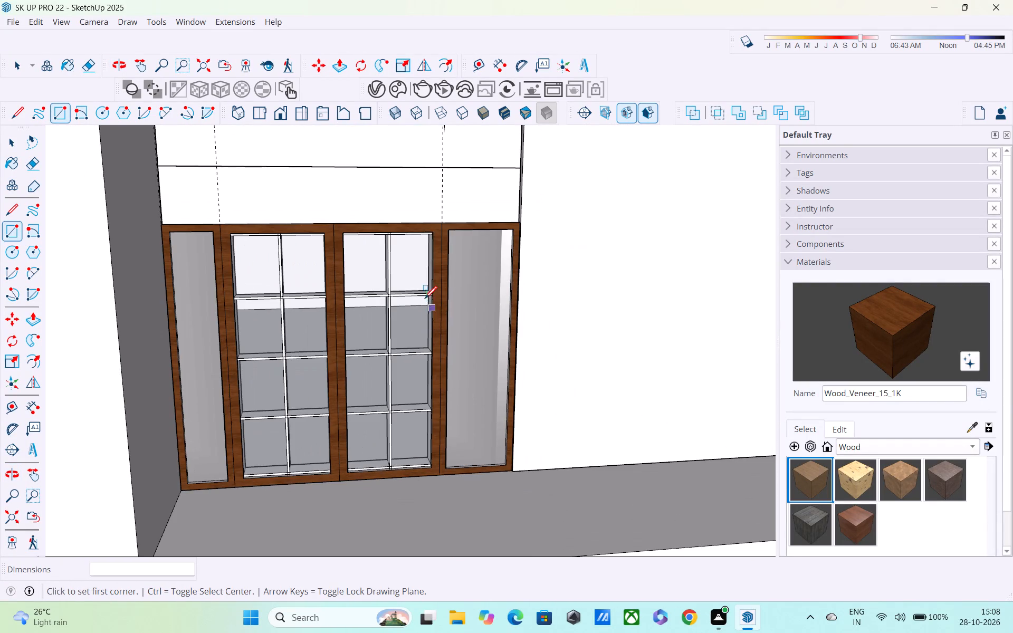
{"action": "middle_click_drag", "start_coordinate": [390, 354], "coordinate": [367, 292]}
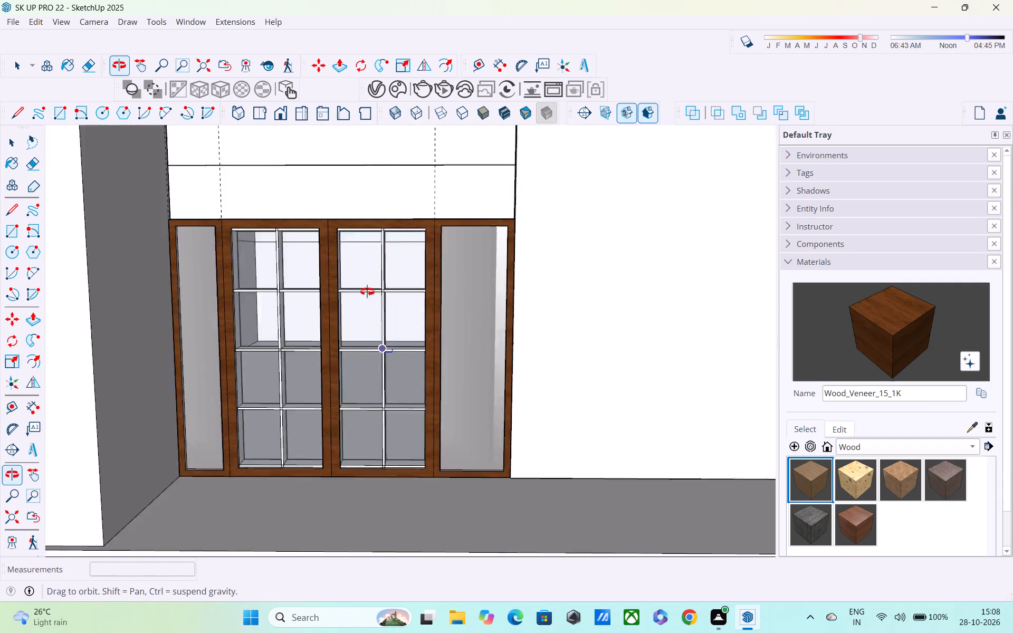
{"action": "middle_click_drag", "start_coordinate": [367, 292], "coordinate": [351, 324]}
{"action": "scroll", "coordinate": [351, 312], "scroll_direction": "down", "scroll_amount": 8}
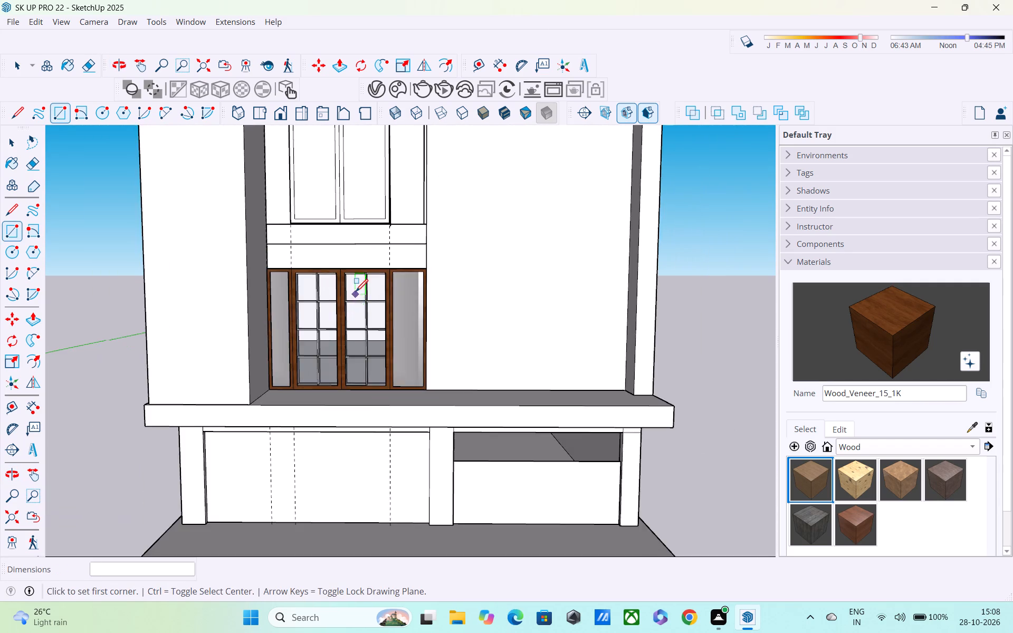
{"action": "scroll", "coordinate": [356, 293], "scroll_direction": "down", "scroll_amount": 6}
{"action": "middle_click_drag", "start_coordinate": [355, 278], "coordinate": [331, 424]}
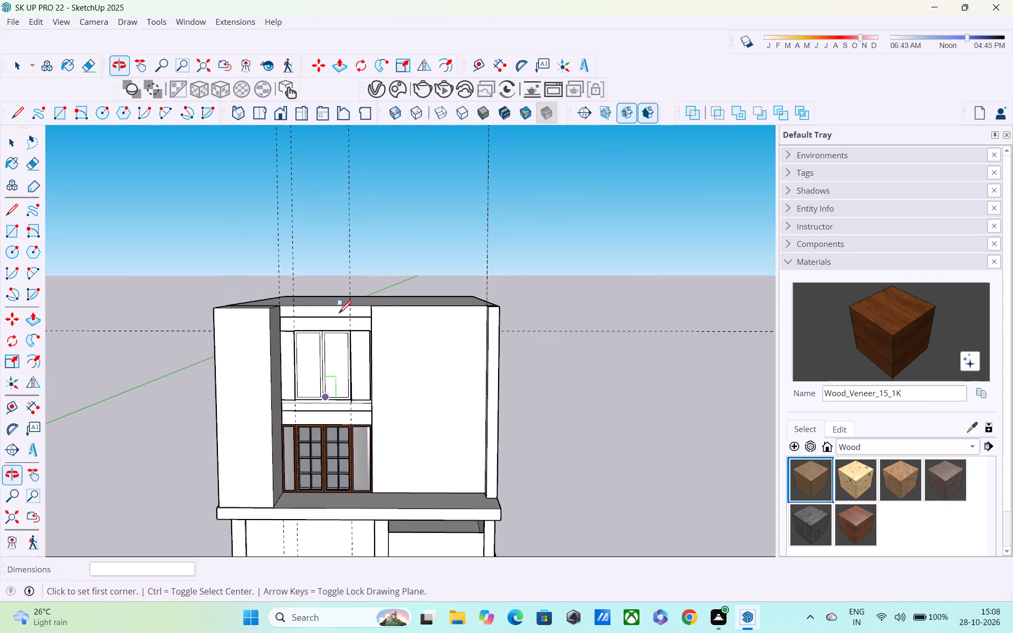
Offset the outline of the narrow side panel beside the projecting wall inward by 3" on the upper-floor window.
{"action": "middle_click_drag", "start_coordinate": [347, 279], "coordinate": [147, 362]}
{"action": "scroll", "coordinate": [313, 330], "scroll_direction": "up", "scroll_amount": 16}
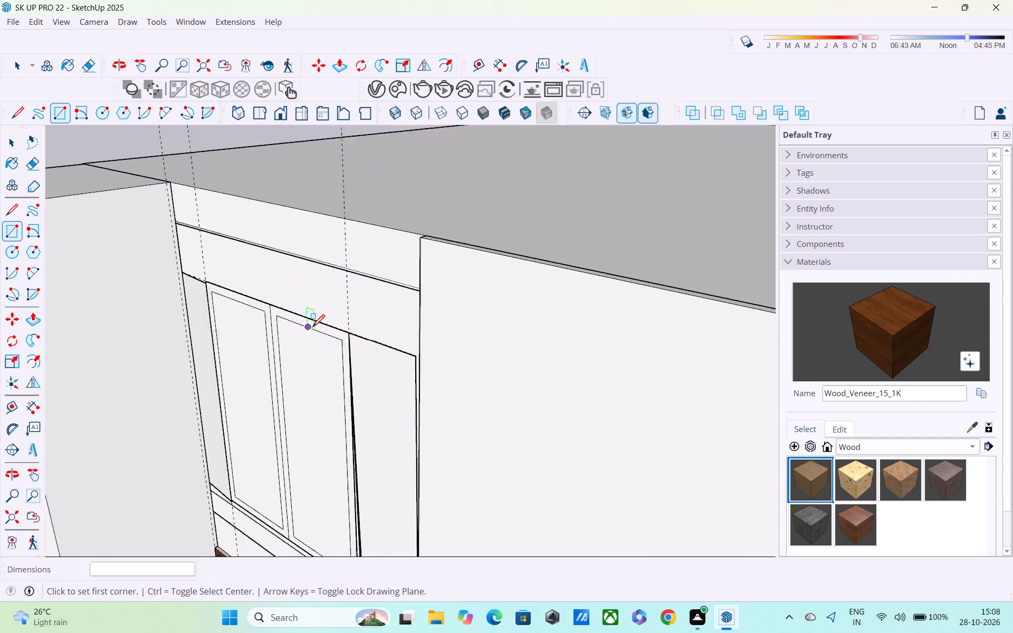
{"action": "scroll", "coordinate": [312, 328], "scroll_direction": "up", "scroll_amount": 3}
{"action": "middle_click_drag", "start_coordinate": [308, 328], "coordinate": [194, 464]}
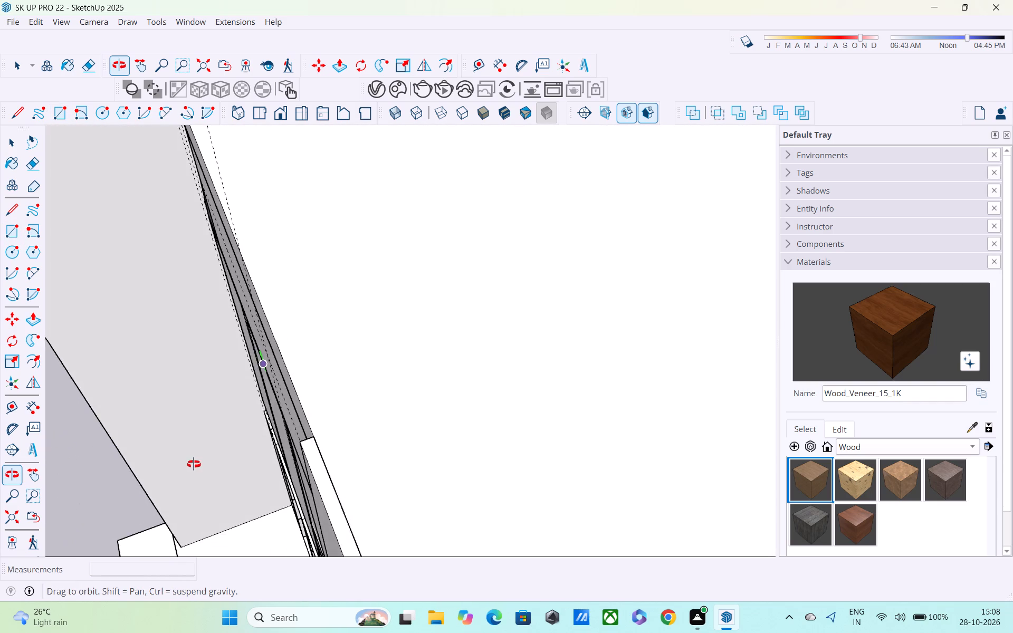
{"action": "middle_click_drag", "start_coordinate": [194, 464], "coordinate": [550, 232]}
{"action": "middle_click_drag", "start_coordinate": [237, 250], "coordinate": [293, 244], "text": "shift"}
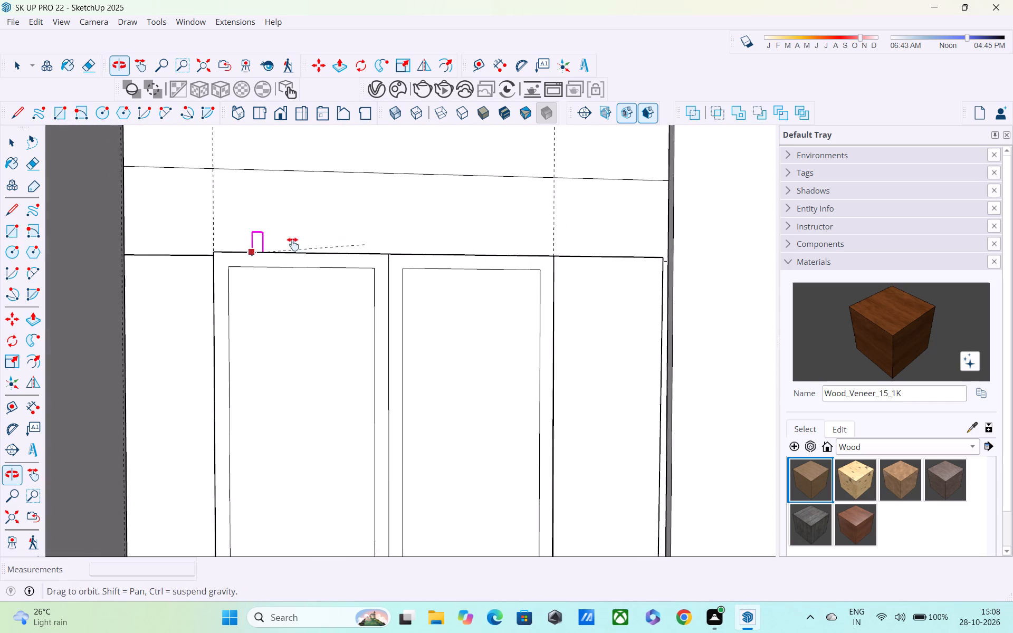
{"action": "middle_click_drag", "start_coordinate": [293, 244], "coordinate": [458, 199], "text": "shift"}
{"action": "middle_click_drag", "start_coordinate": [265, 276], "coordinate": [34, 364]}
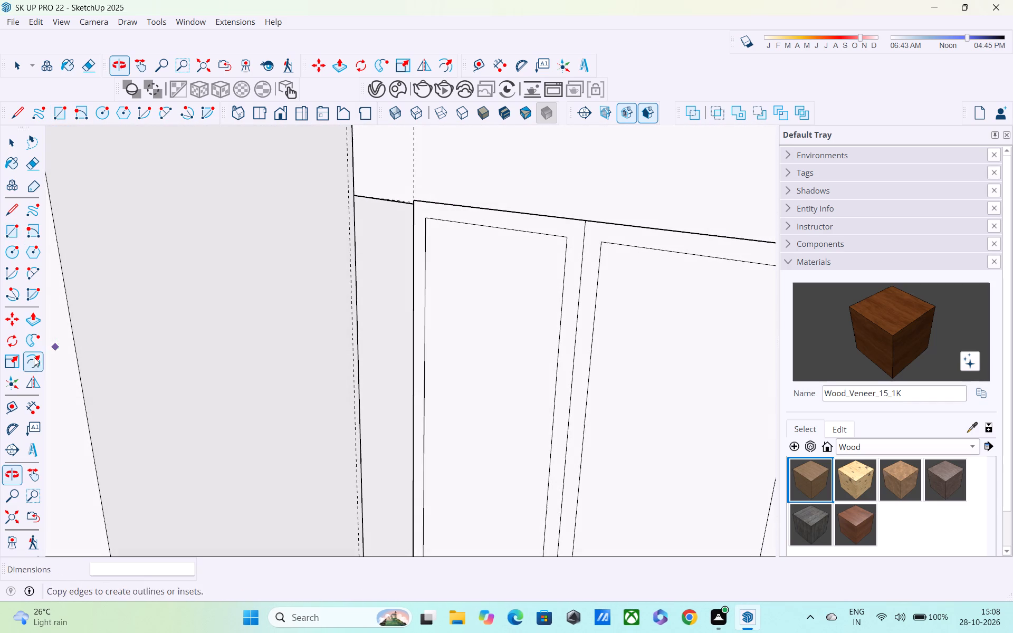
{"action": "key", "text": "space"}
{"action": "type", "text": "DF"}
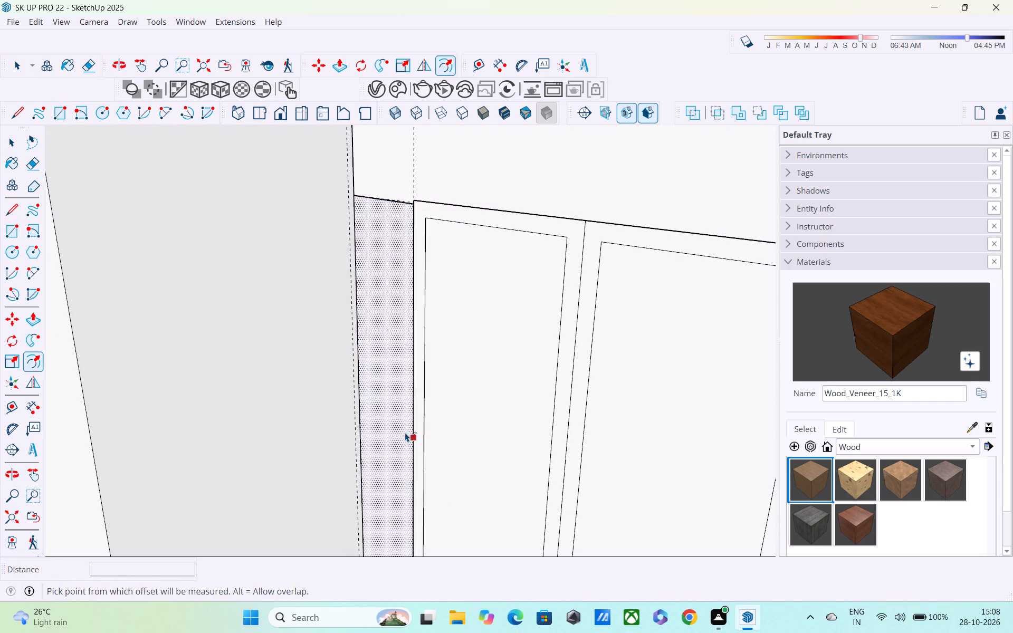
{"action": "left_click", "coordinate": [404, 429]}
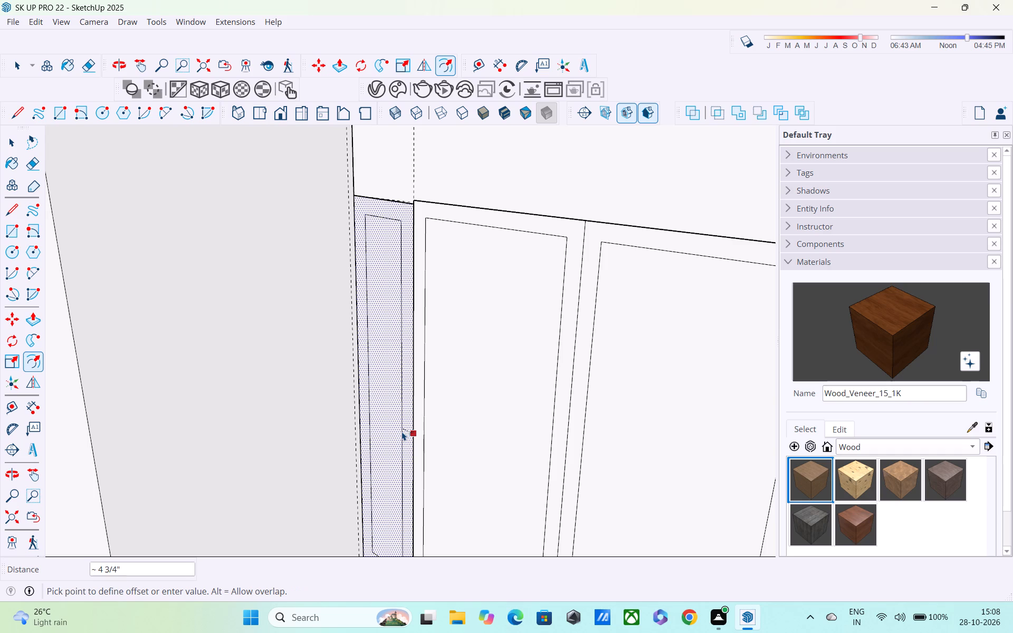
{"action": "type", "text": "3\""}
{"action": "key", "text": "Return"}
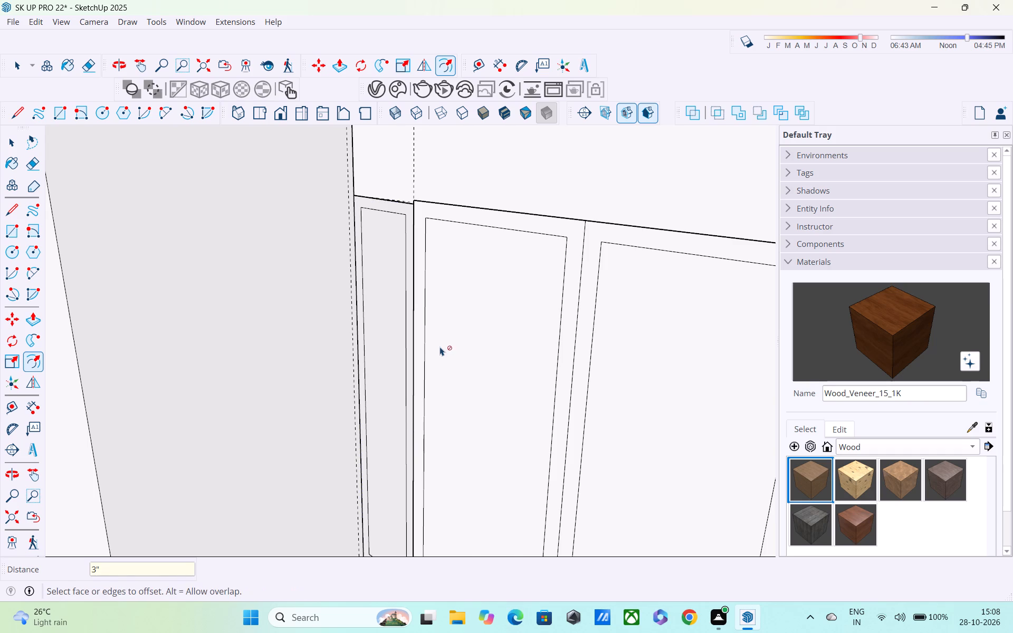
Offset the outline of the wider side panel at the other end of the upper-floor window inward by 3".
{"action": "scroll", "coordinate": [440, 347], "scroll_direction": "down", "scroll_amount": 4}
{"action": "middle_click_drag", "start_coordinate": [433, 386], "coordinate": [412, 439]}
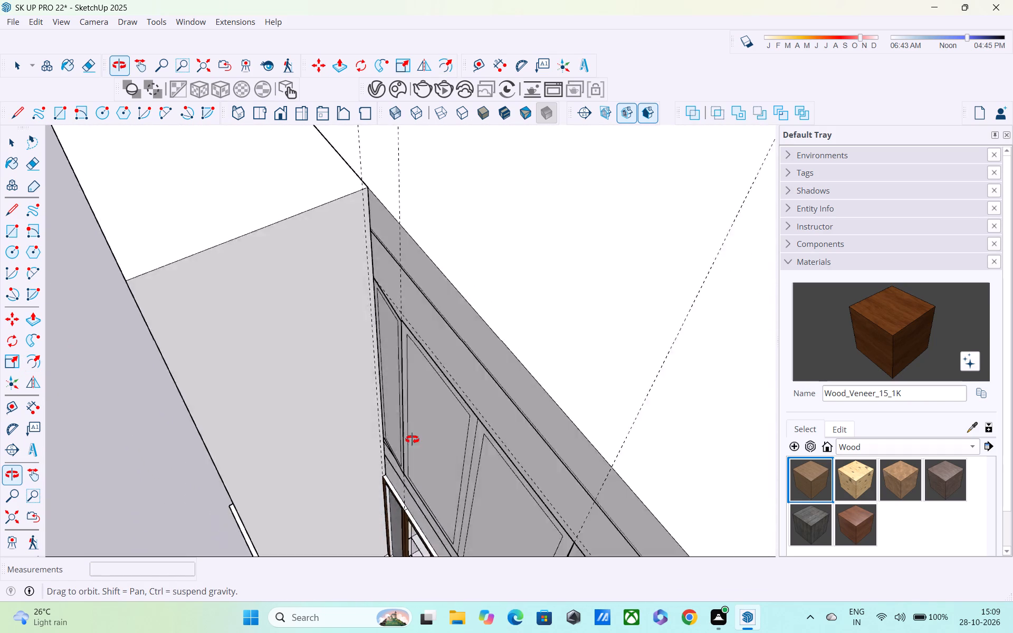
{"action": "middle_click_drag", "start_coordinate": [412, 439], "coordinate": [487, 295]}
{"action": "scroll", "coordinate": [494, 281], "scroll_direction": "up", "scroll_amount": 1}
{"action": "scroll", "coordinate": [494, 281], "scroll_direction": "down", "scroll_amount": 6}
{"action": "middle_click_drag", "start_coordinate": [546, 343], "coordinate": [510, 335]}
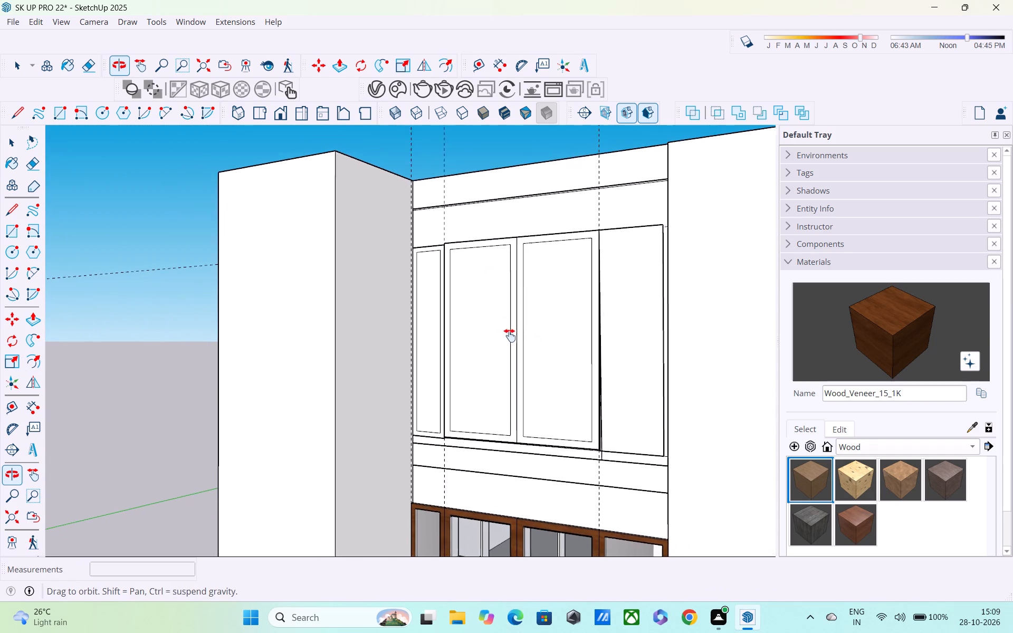
{"action": "middle_click_drag", "start_coordinate": [510, 335], "coordinate": [472, 316]}
{"action": "scroll", "coordinate": [471, 315], "scroll_direction": "up", "scroll_amount": 1}
{"action": "middle_click_drag", "start_coordinate": [582, 334], "coordinate": [725, 407]}
{"action": "scroll", "coordinate": [725, 405], "scroll_direction": "up", "scroll_amount": 1}
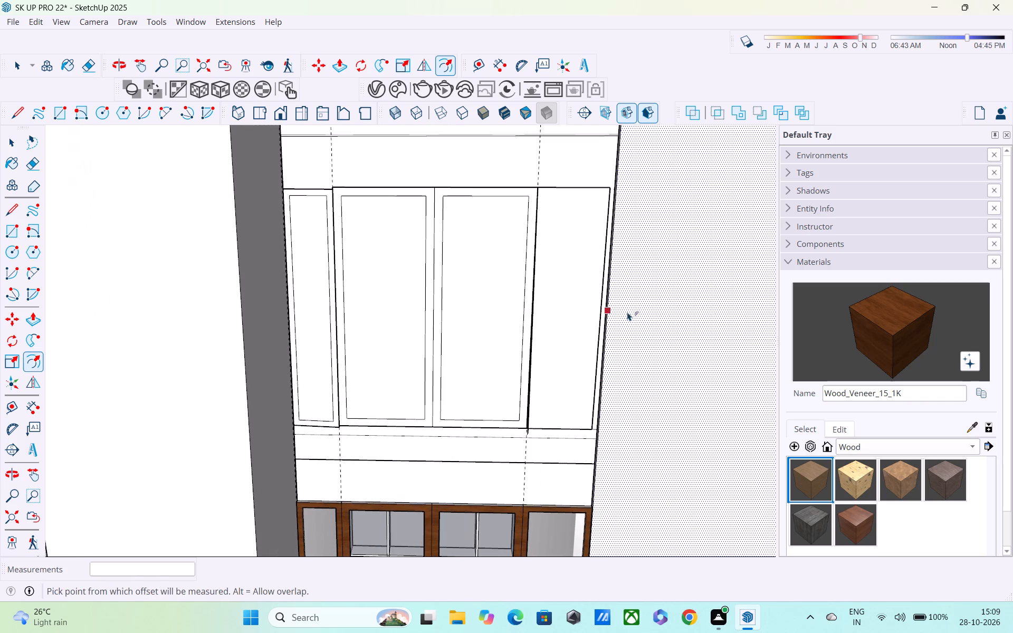
{"action": "left_click", "coordinate": [581, 305]}
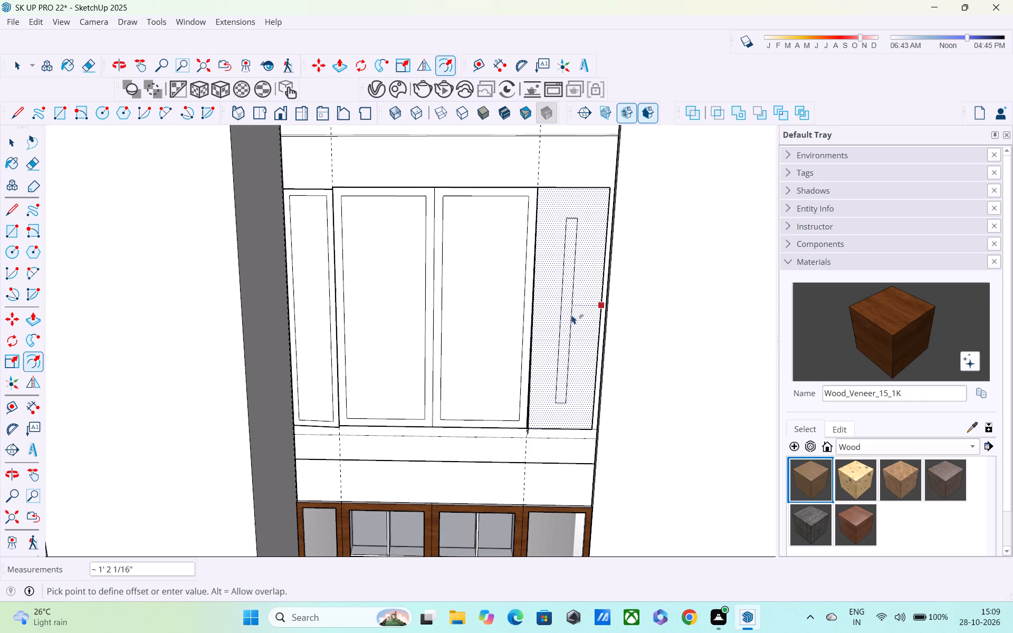
{"action": "type", "text": "3\";"}
{"action": "key", "text": "Return"}
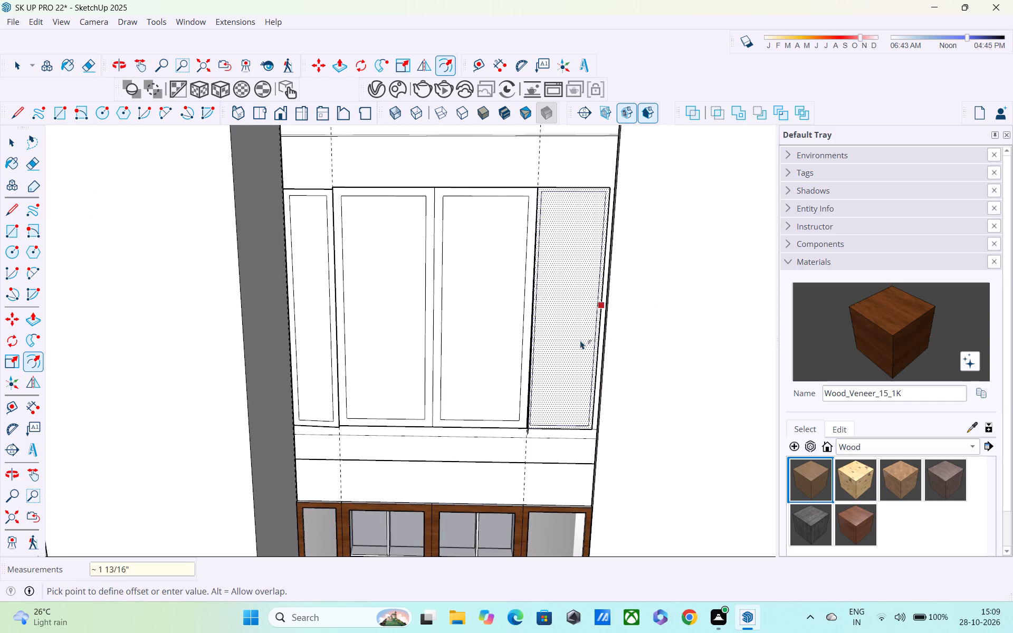
{"action": "type", "text": "3\""}
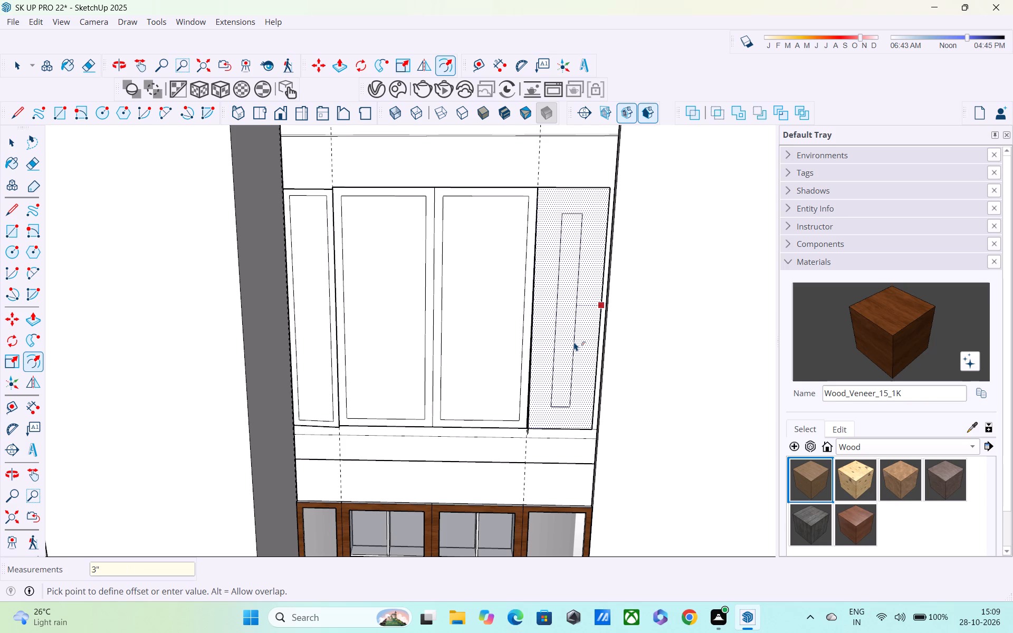
{"action": "key", "text": "Return"}
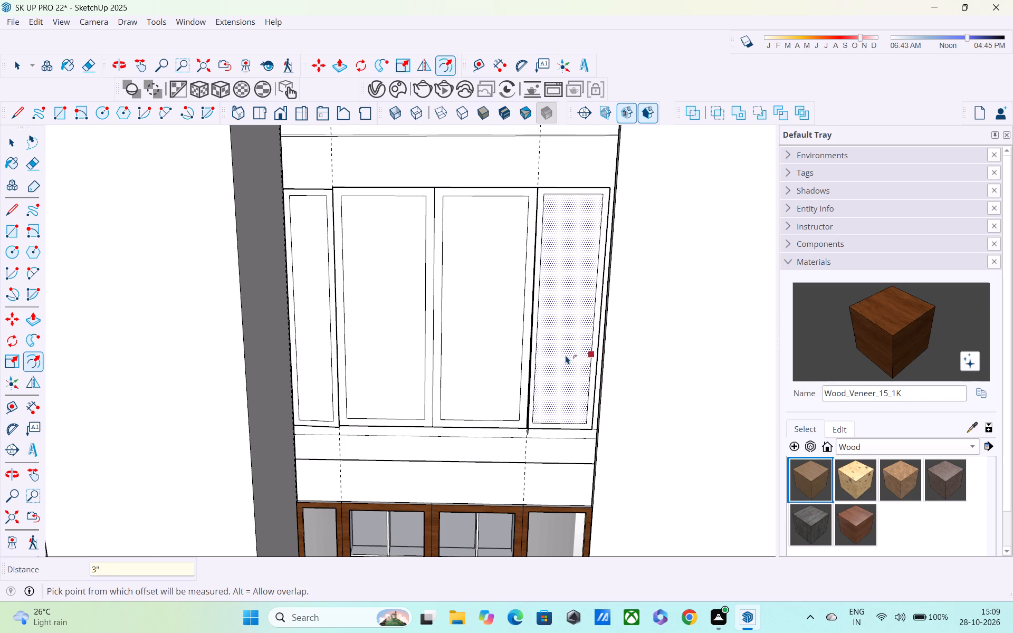
Measure the top frame thickness of the wider wooden side panel beside the double door below, using the hidden back-edge display.
{"action": "scroll", "coordinate": [563, 363], "scroll_direction": "down", "scroll_amount": 2}
{"action": "middle_click_drag", "start_coordinate": [551, 324], "coordinate": [544, 183]}
{"action": "scroll", "coordinate": [544, 183], "scroll_direction": "up", "scroll_amount": 1}
{"action": "middle_click_drag", "start_coordinate": [538, 263], "coordinate": [530, 75], "text": "shift"}
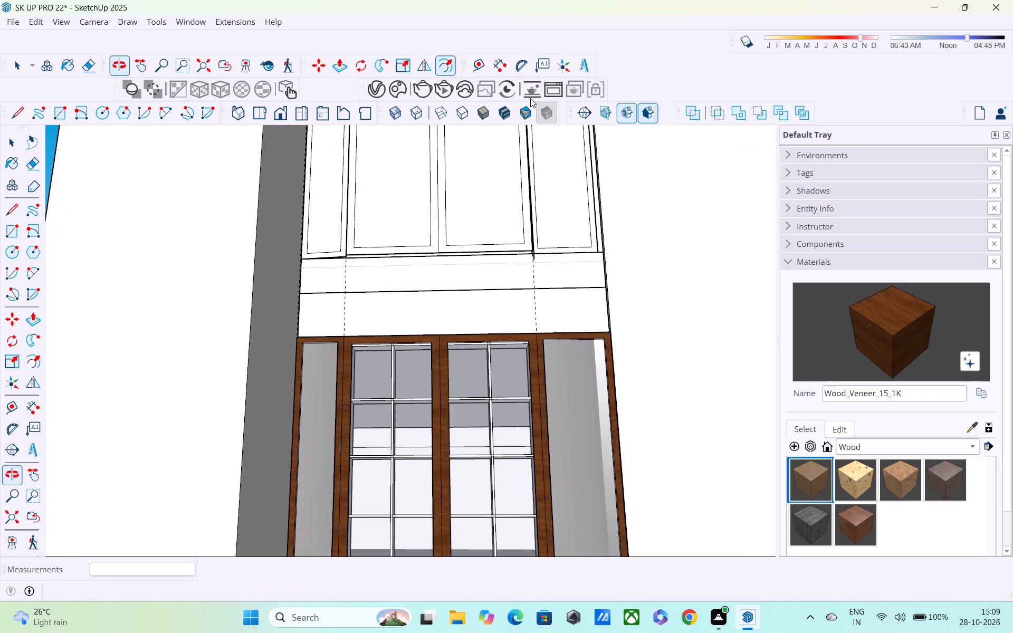
{"action": "scroll", "coordinate": [545, 327], "scroll_direction": "up", "scroll_amount": 3}
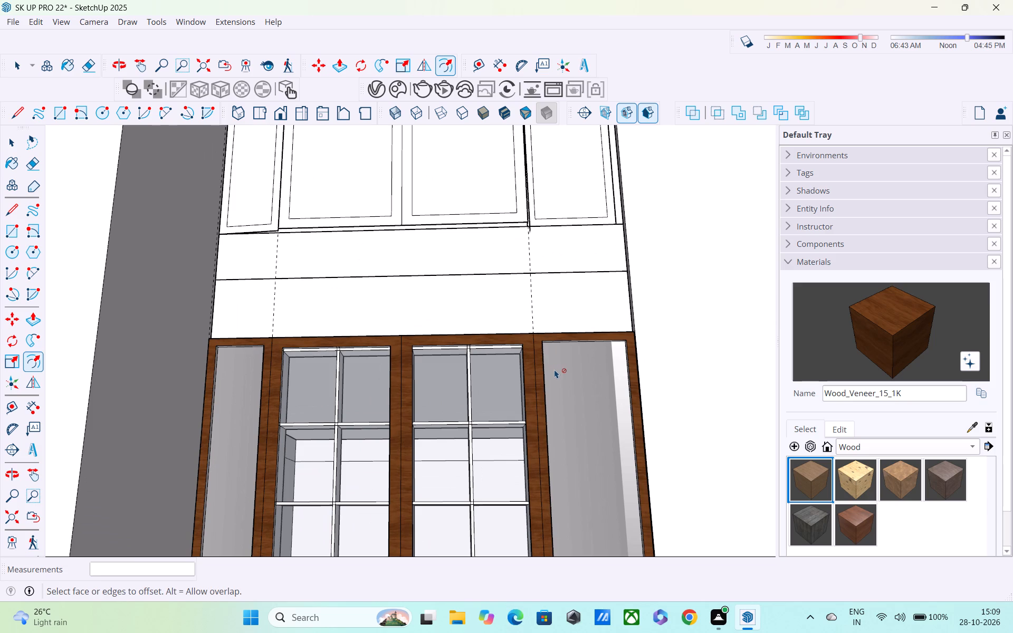
{"action": "key", "text": "space"}
{"action": "left_click", "coordinate": [555, 370]}
{"action": "left_click", "coordinate": [555, 370]}
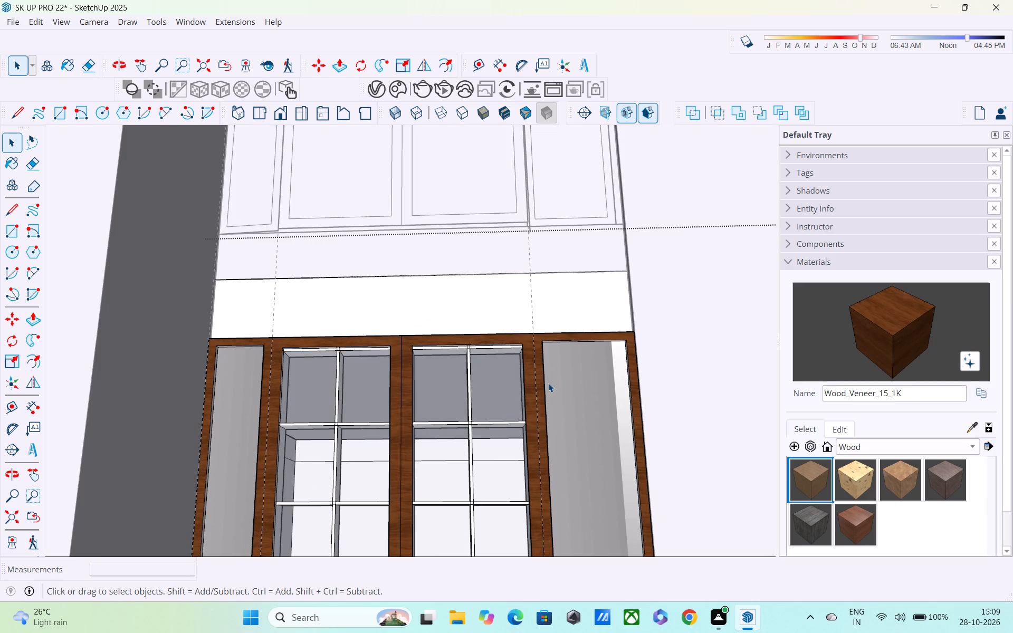
{"action": "key", "text": "k"}
{"action": "scroll", "coordinate": [543, 388], "scroll_direction": "up", "scroll_amount": 5}
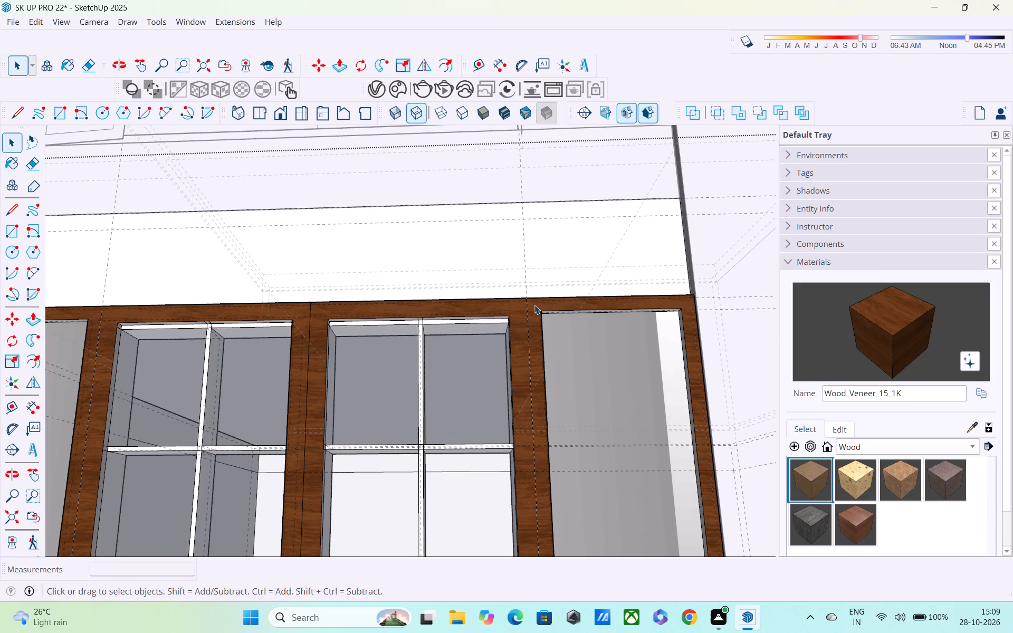
{"action": "key", "text": "t"}
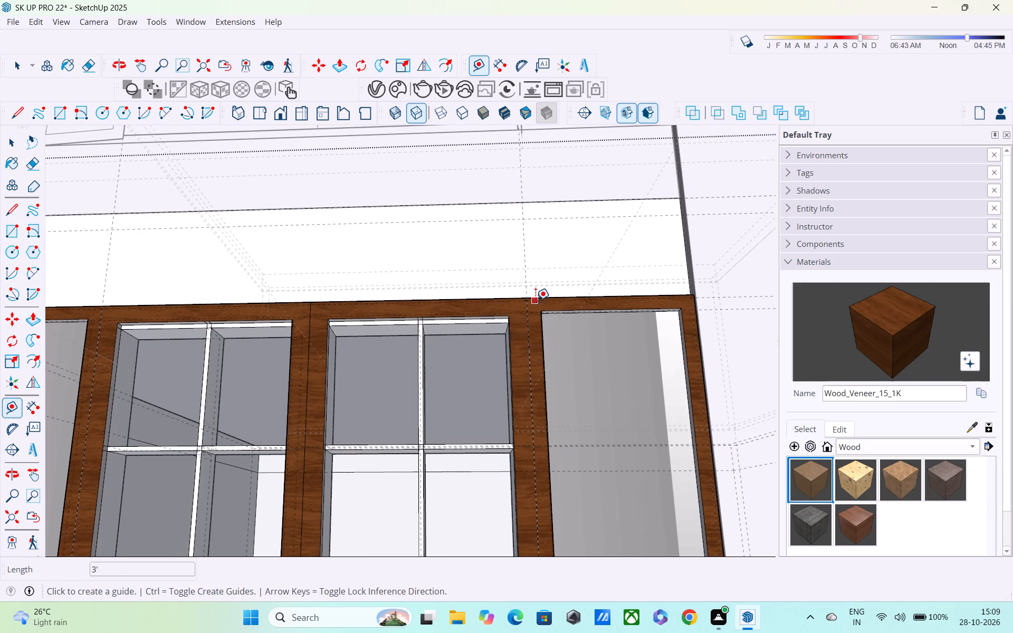
{"action": "left_click", "coordinate": [540, 297]}
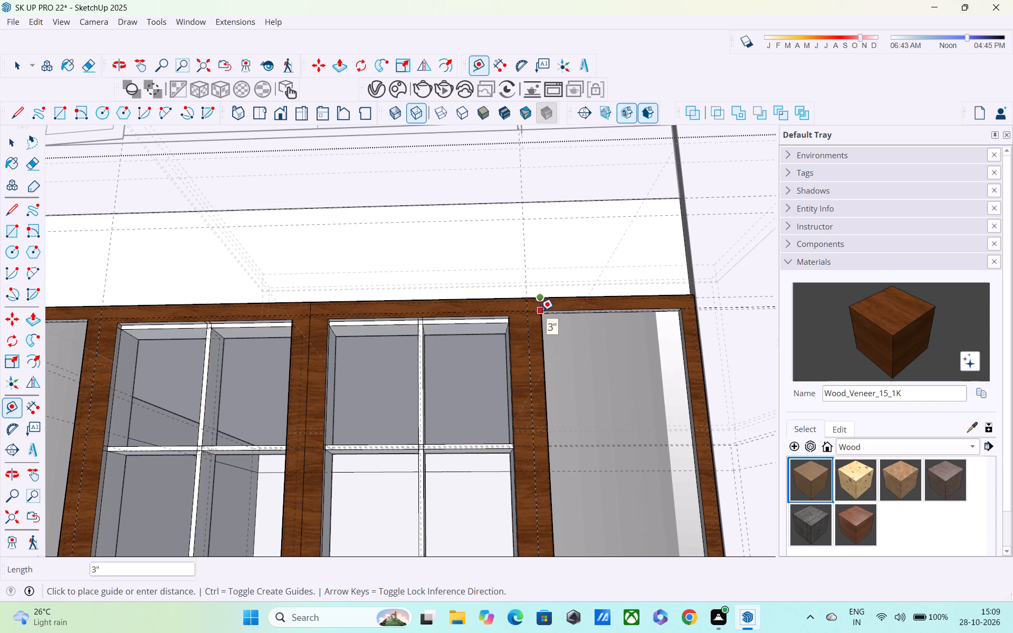
{"action": "key", "text": "Escape"}
{"action": "scroll", "coordinate": [529, 283], "scroll_direction": "down", "scroll_amount": 17}
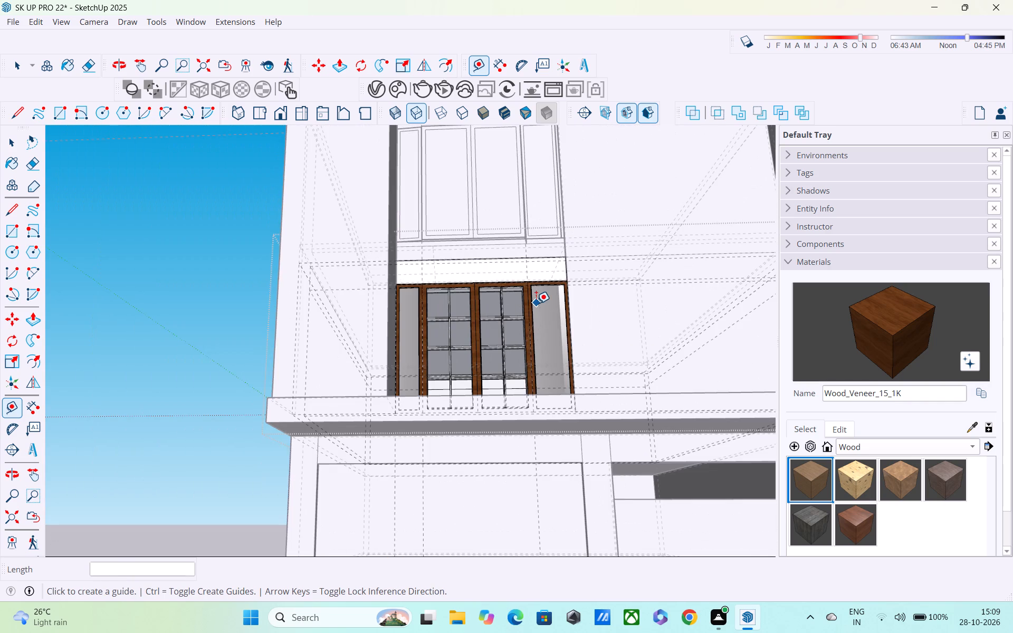
{"action": "key", "text": "space"}
{"action": "left_click", "coordinate": [210, 227]}
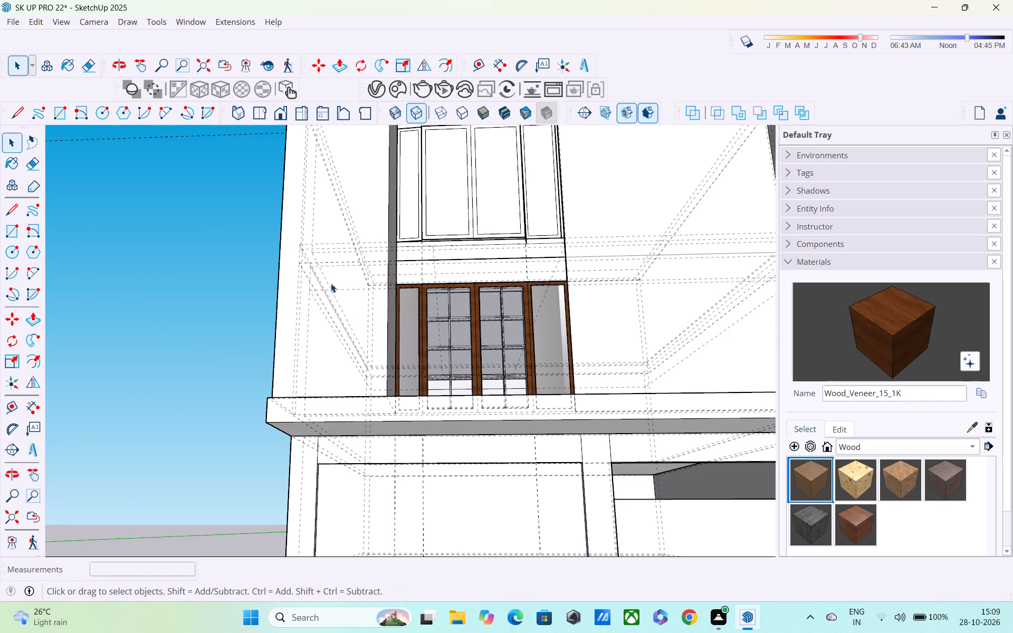
{"action": "scroll", "coordinate": [459, 205], "scroll_direction": "up", "scroll_amount": 4}
{"action": "key", "text": "k"}
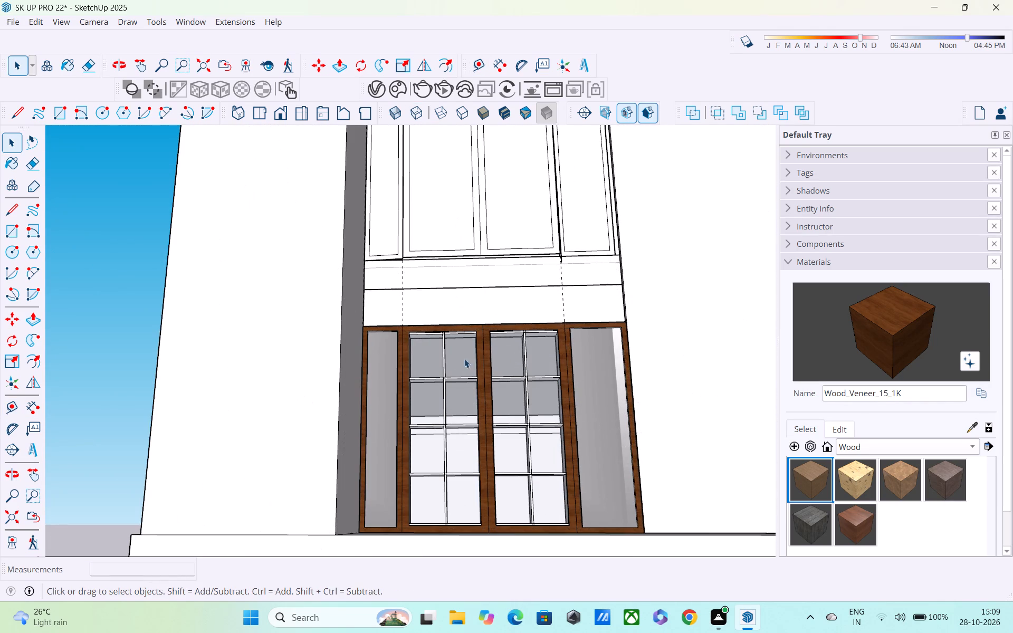
Inspect from several angles how the upper-floor window and its side panels sit on the wall above the double door.
{"action": "scroll", "coordinate": [482, 389], "scroll_direction": "up", "scroll_amount": 5}
{"action": "scroll", "coordinate": [458, 350], "scroll_direction": "up", "scroll_amount": 1}
{"action": "middle_click_drag", "start_coordinate": [458, 354], "coordinate": [428, 533], "text": "shift"}
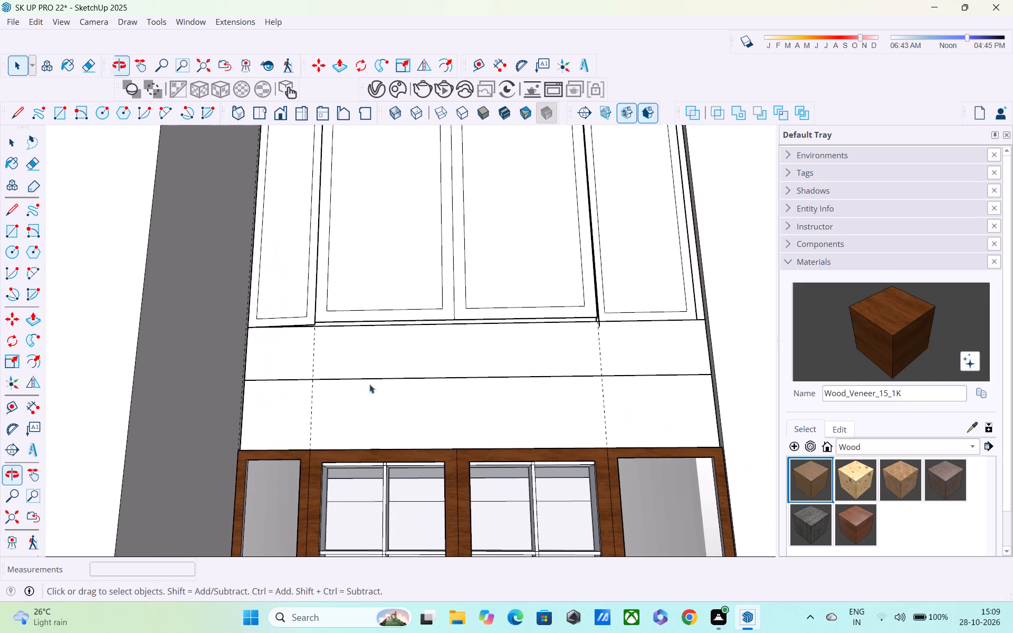
{"action": "scroll", "coordinate": [361, 372], "scroll_direction": "up", "scroll_amount": 1}
{"action": "middle_click_drag", "start_coordinate": [359, 370], "coordinate": [0, 387]}
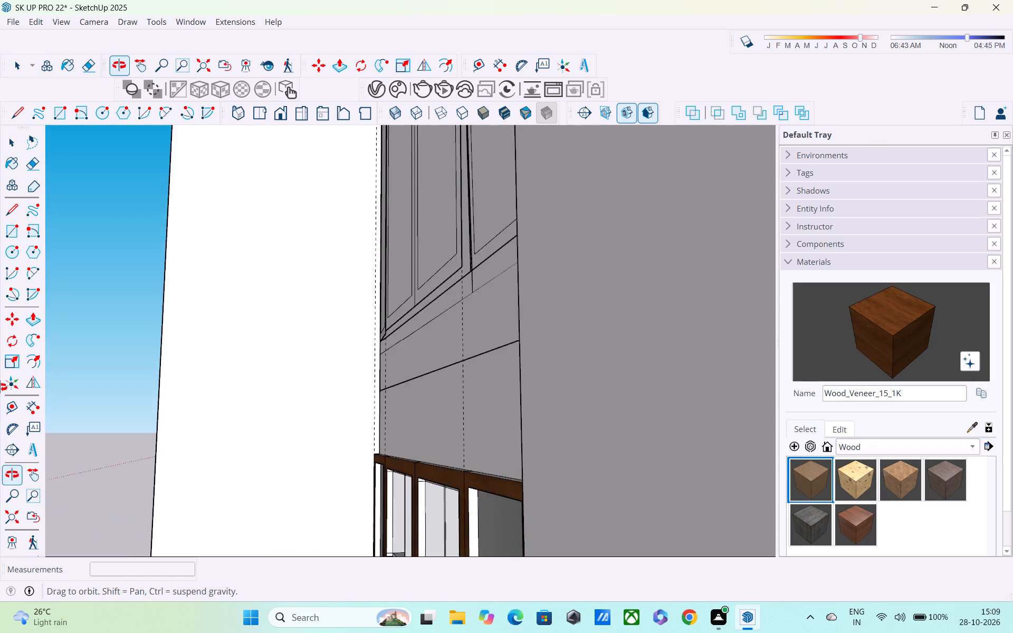
{"action": "middle_click_drag", "start_coordinate": [0, 387], "coordinate": [492, 317]}
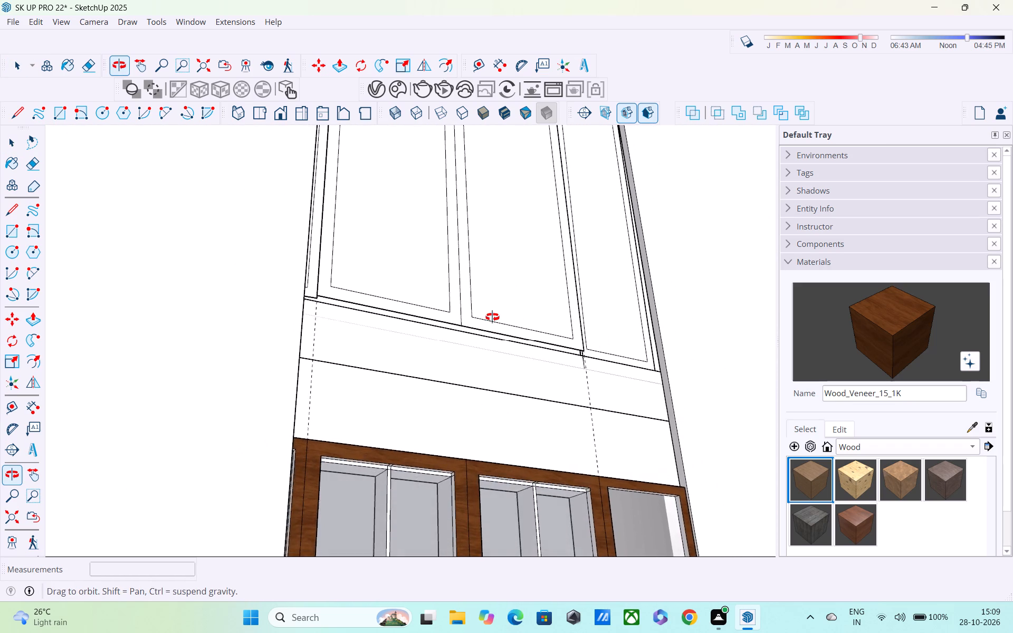
{"action": "middle_click_drag", "start_coordinate": [492, 317], "coordinate": [1, 429]}
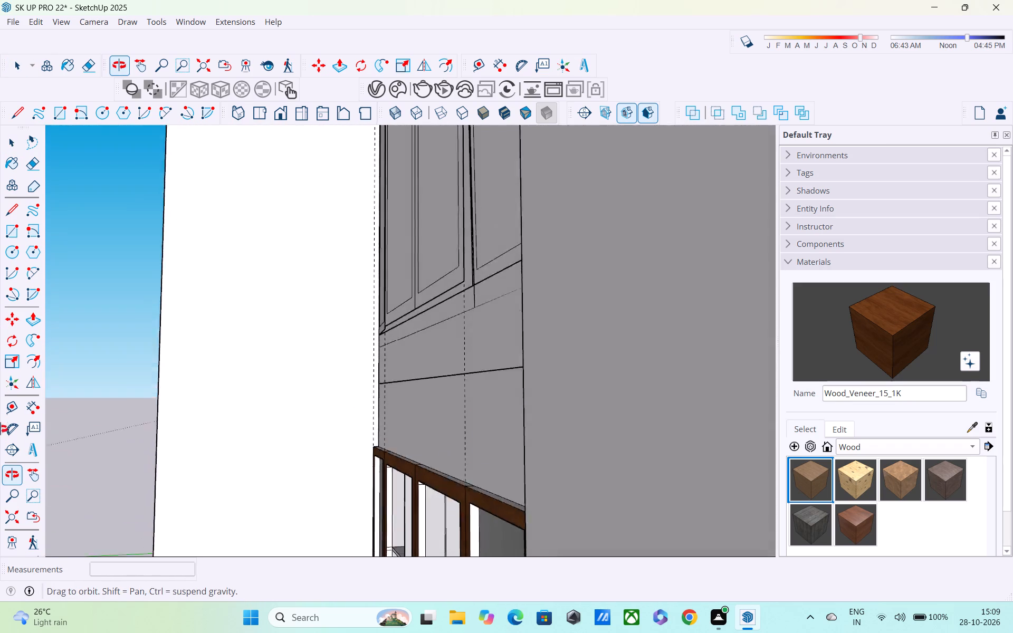
{"action": "middle_click_drag", "start_coordinate": [1, 429], "coordinate": [282, 559]}
{"action": "scroll", "coordinate": [291, 507], "scroll_direction": "down", "scroll_amount": 5}
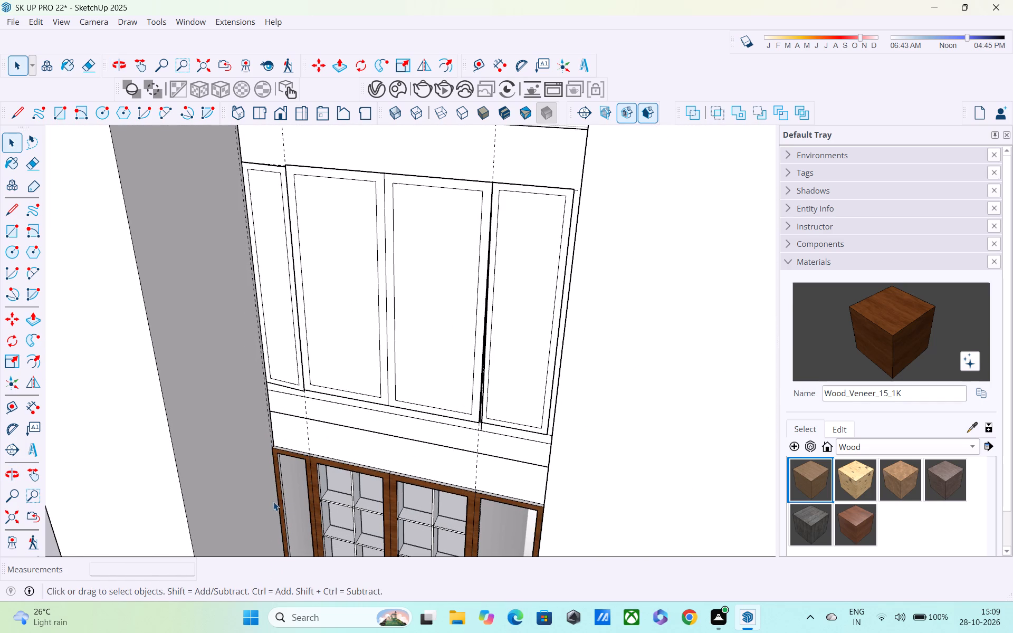
Move the upper-floor double window's geometry about 2 3/8" from its top corner beside the narrow panel onto the horizontal guide.
{"action": "scroll", "coordinate": [238, 449], "scroll_direction": "down", "scroll_amount": 2}
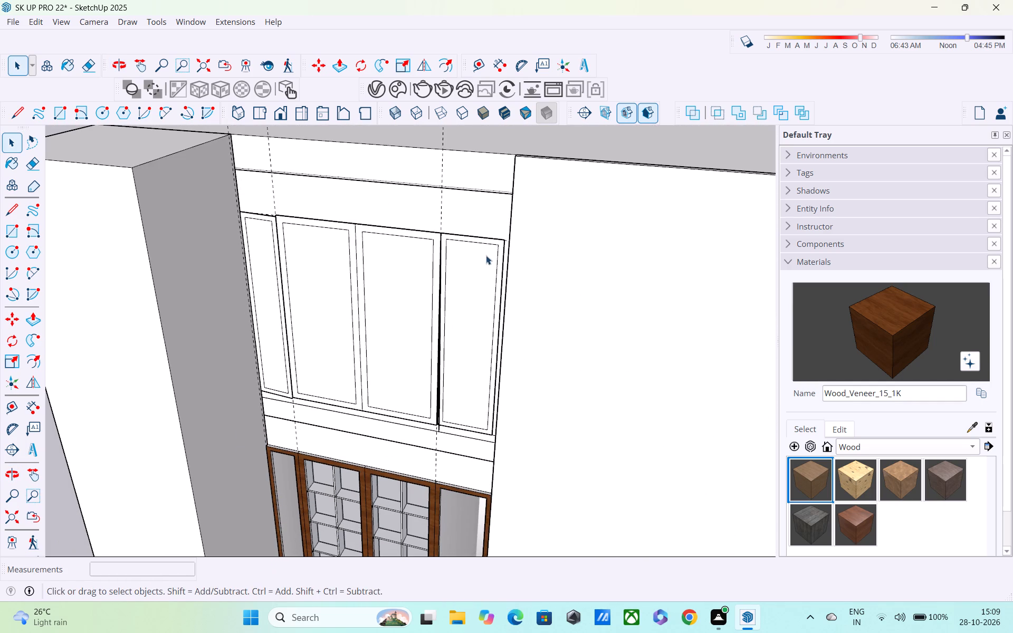
{"action": "middle_click_drag", "start_coordinate": [451, 293], "coordinate": [459, 487], "text": "shift"}
{"action": "scroll", "coordinate": [393, 436], "scroll_direction": "up", "scroll_amount": 6}
{"action": "scroll", "coordinate": [266, 331], "scroll_direction": "up", "scroll_amount": 1}
{"action": "middle_click_drag", "start_coordinate": [266, 332], "coordinate": [266, 390]}
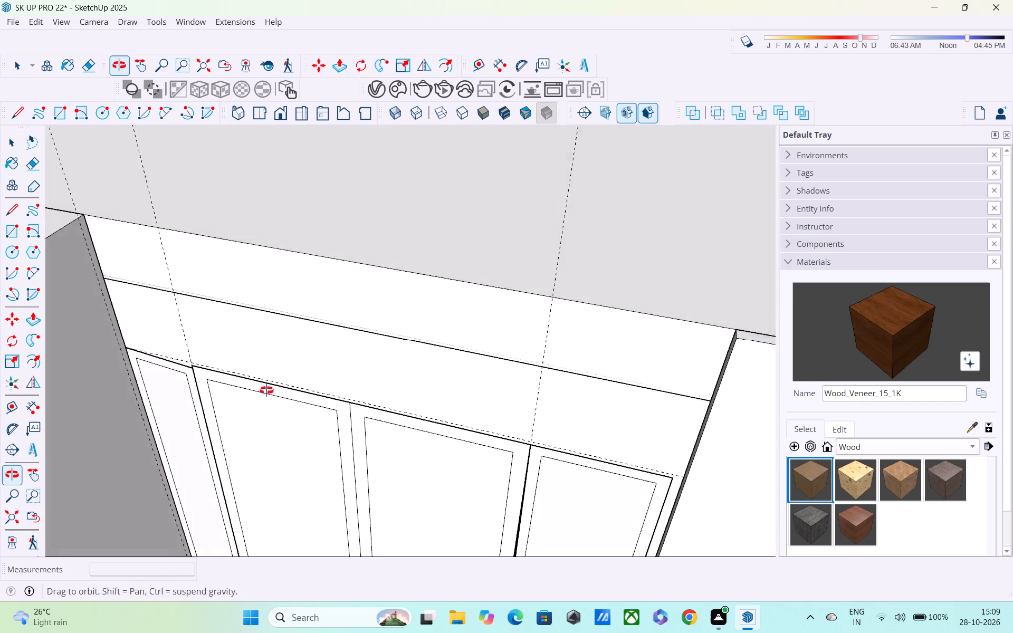
{"action": "middle_click_drag", "start_coordinate": [266, 390], "coordinate": [265, 447]}
{"action": "scroll", "coordinate": [172, 238], "scroll_direction": "up", "scroll_amount": 7}
{"action": "scroll", "coordinate": [145, 381], "scroll_direction": "up", "scroll_amount": 7}
{"action": "scroll", "coordinate": [139, 393], "scroll_direction": "down", "scroll_amount": 3}
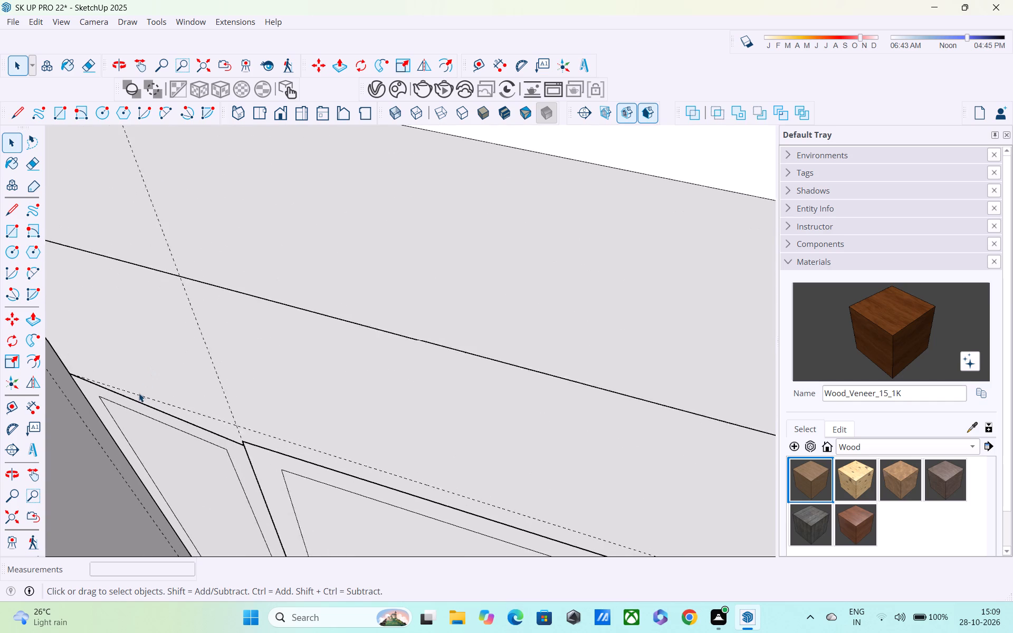
{"action": "scroll", "coordinate": [139, 393], "scroll_direction": "down", "scroll_amount": 3}
{"action": "middle_click_drag", "start_coordinate": [332, 472], "coordinate": [230, 588]}
{"action": "scroll", "coordinate": [320, 487], "scroll_direction": "up", "scroll_amount": 1}
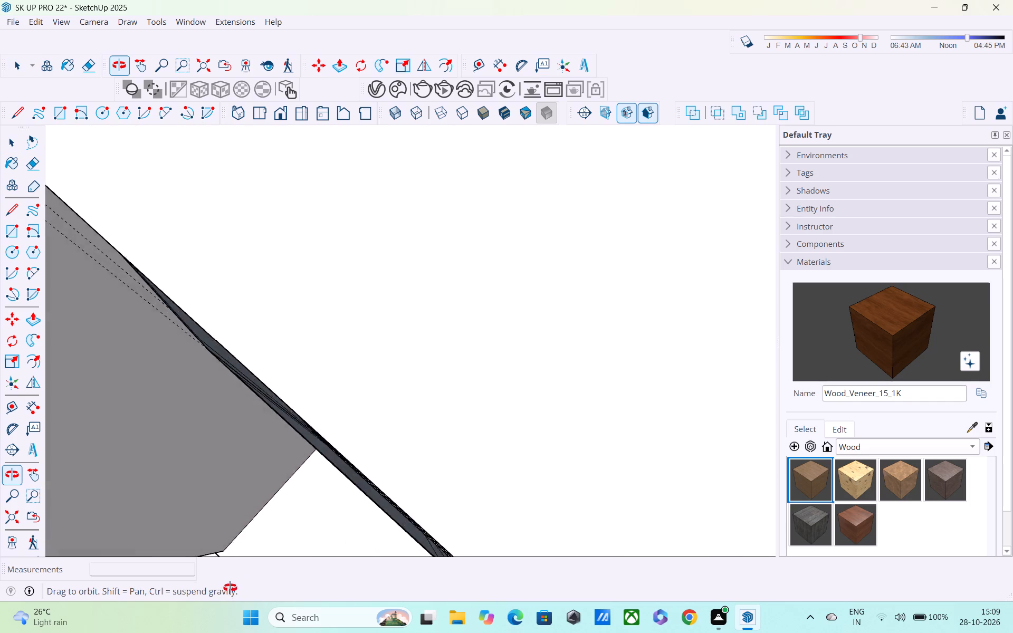
{"action": "middle_click_drag", "start_coordinate": [230, 588], "coordinate": [239, 546]}
{"action": "scroll", "coordinate": [250, 487], "scroll_direction": "up", "scroll_amount": 1}
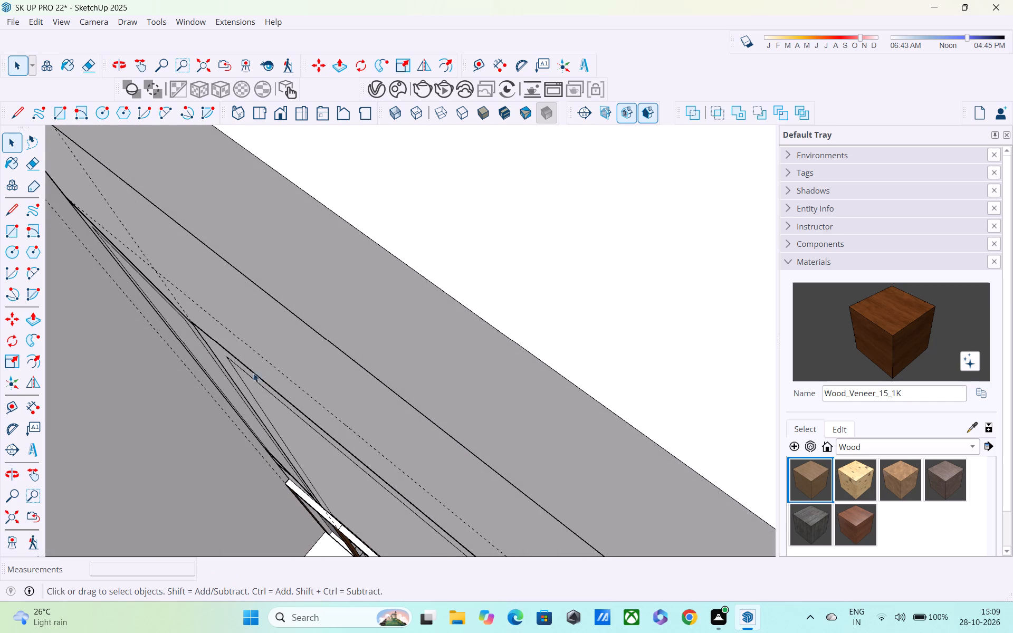
{"action": "double_click", "coordinate": [237, 363]}
{"action": "double_click", "coordinate": [237, 363]}
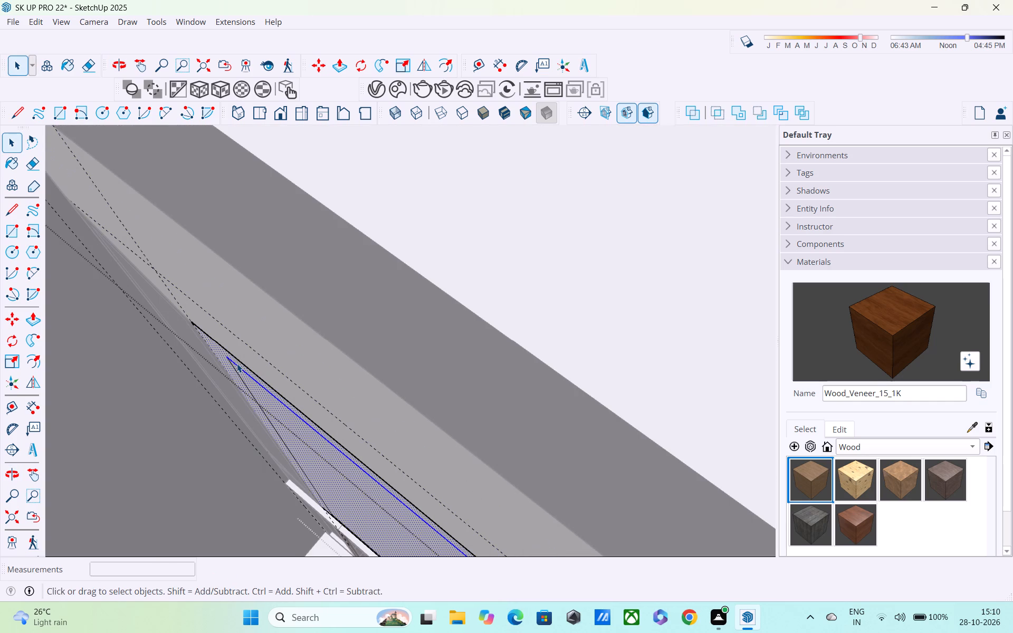
{"action": "triple_click", "coordinate": [200, 331]}
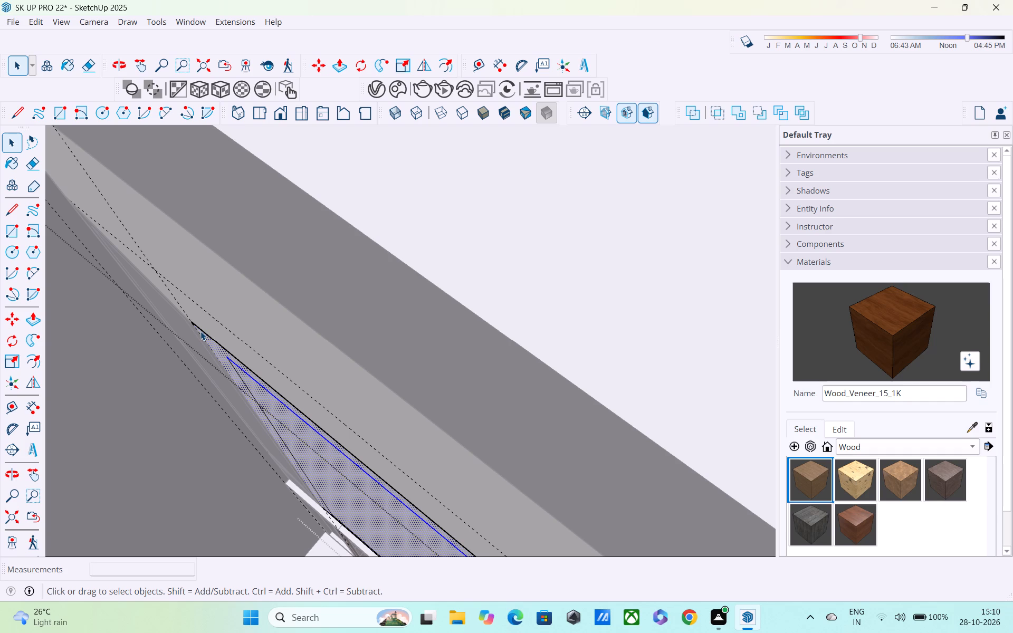
{"action": "triple_click", "coordinate": [200, 331]}
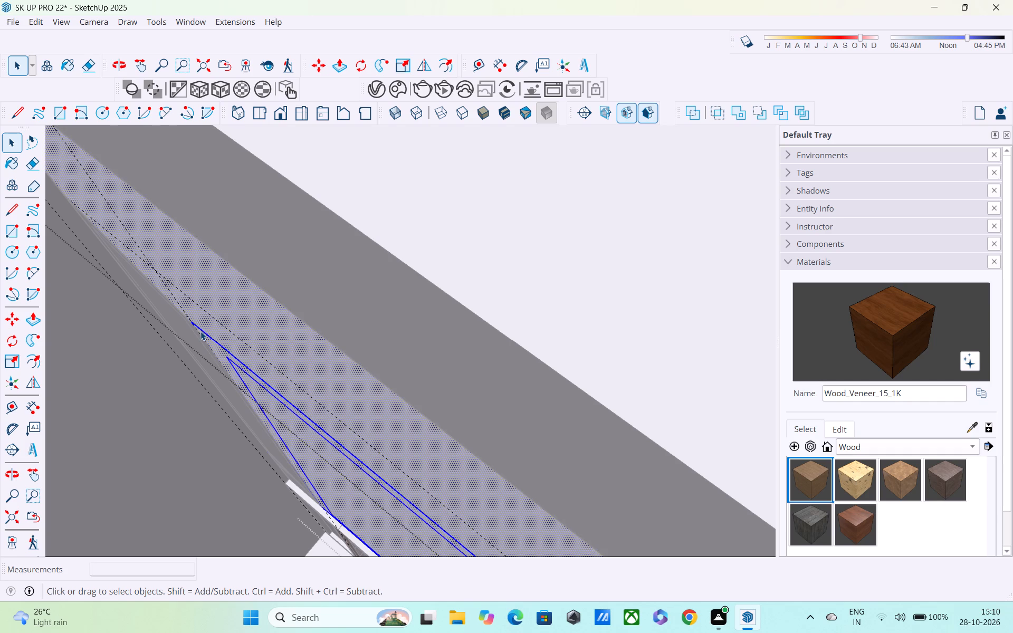
{"action": "scroll", "coordinate": [197, 326], "scroll_direction": "down", "scroll_amount": 7}
{"action": "middle_click_drag", "start_coordinate": [195, 320], "coordinate": [310, 129]}
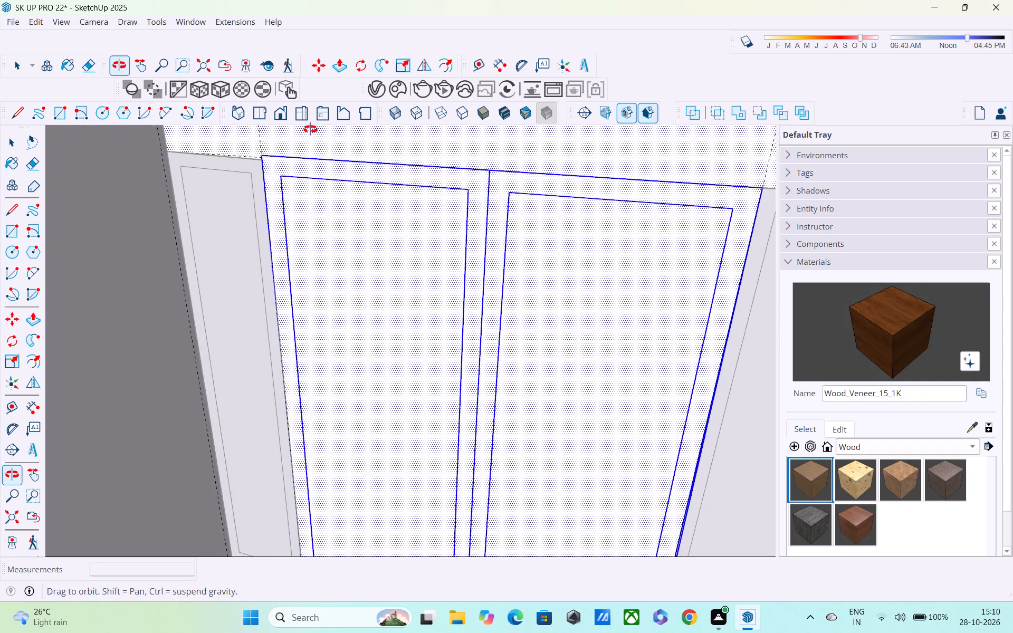
{"action": "middle_click_drag", "start_coordinate": [310, 129], "coordinate": [249, 281]}
{"action": "scroll", "coordinate": [459, 289], "scroll_direction": "up", "scroll_amount": 6}
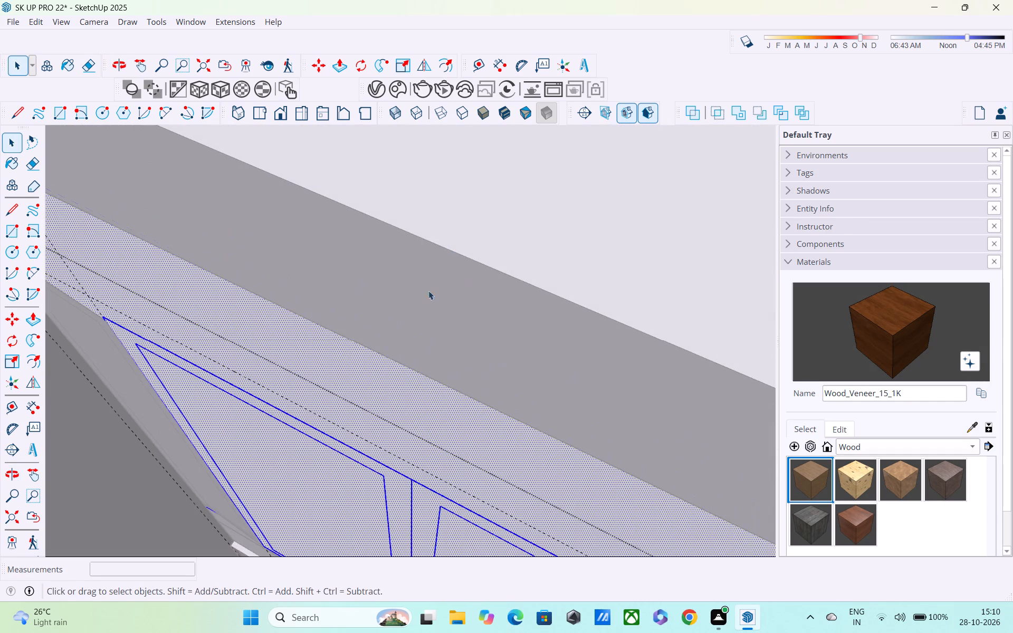
{"action": "scroll", "coordinate": [178, 231], "scroll_direction": "up", "scroll_amount": 4}
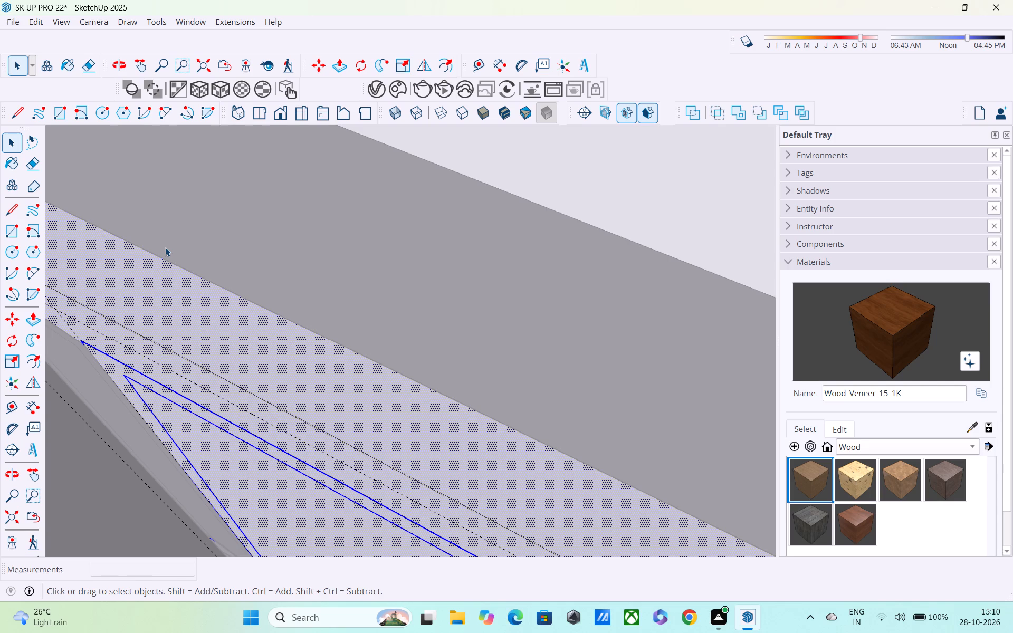
{"action": "key", "text": "m"}
{"action": "scroll", "coordinate": [104, 363], "scroll_direction": "up", "scroll_amount": 3}
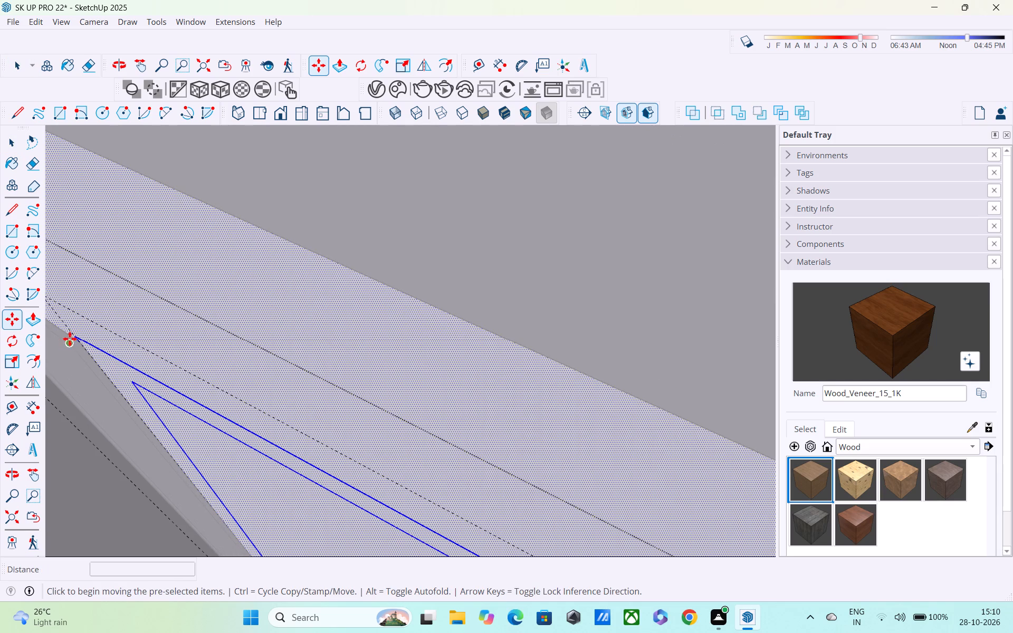
{"action": "left_click", "coordinate": [73, 339]}
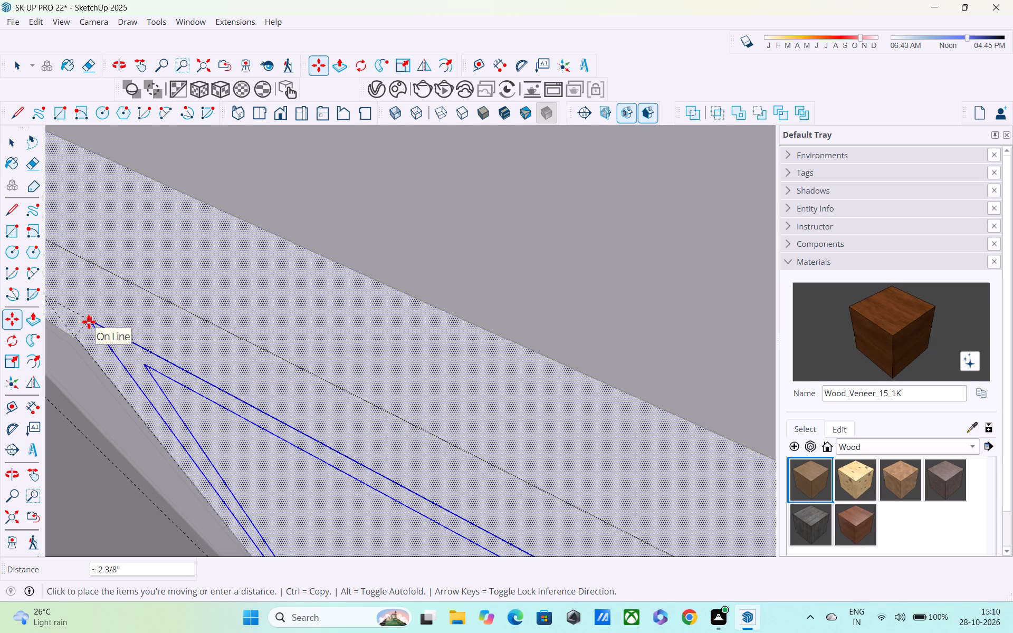
{"action": "left_click", "coordinate": [89, 322]}
Inspect the moved double window from several angles against its side panels and the door below, and leave its group.
{"action": "scroll", "coordinate": [90, 318], "scroll_direction": "down", "scroll_amount": 7}
{"action": "middle_click_drag", "start_coordinate": [410, 87], "coordinate": [448, 61]}
{"action": "scroll", "coordinate": [275, 294], "scroll_direction": "down", "scroll_amount": 5}
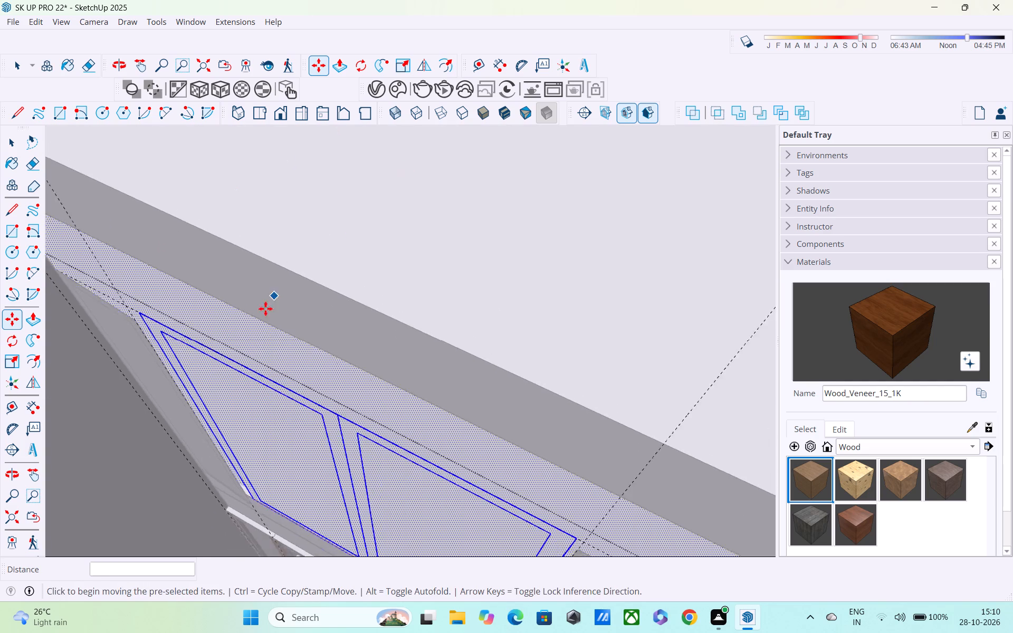
{"action": "scroll", "coordinate": [235, 335], "scroll_direction": "up", "scroll_amount": 2}
{"action": "middle_click_drag", "start_coordinate": [234, 329], "coordinate": [442, 105]}
{"action": "scroll", "coordinate": [386, 171], "scroll_direction": "down", "scroll_amount": 6}
{"action": "scroll", "coordinate": [365, 196], "scroll_direction": "up", "scroll_amount": 1}
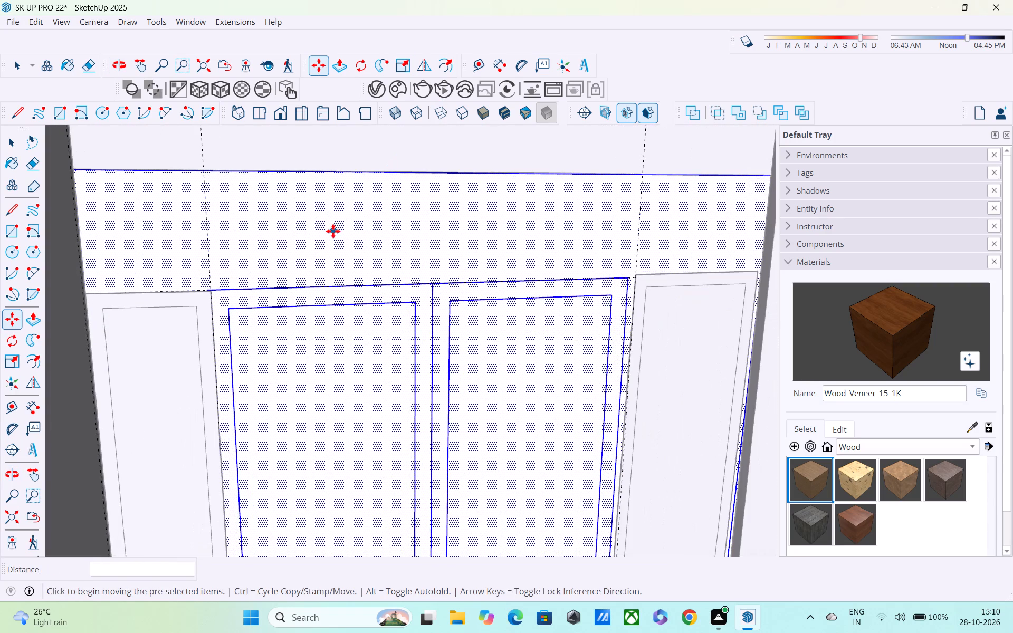
{"action": "middle_click_drag", "start_coordinate": [333, 231], "coordinate": [727, 106], "text": "shift"}
{"action": "middle_click_drag", "start_coordinate": [727, 106], "coordinate": [455, 109], "text": "shift"}
{"action": "scroll", "coordinate": [455, 109], "scroll_direction": "up", "scroll_amount": 1}
{"action": "scroll", "coordinate": [454, 108], "scroll_direction": "down", "scroll_amount": 7}
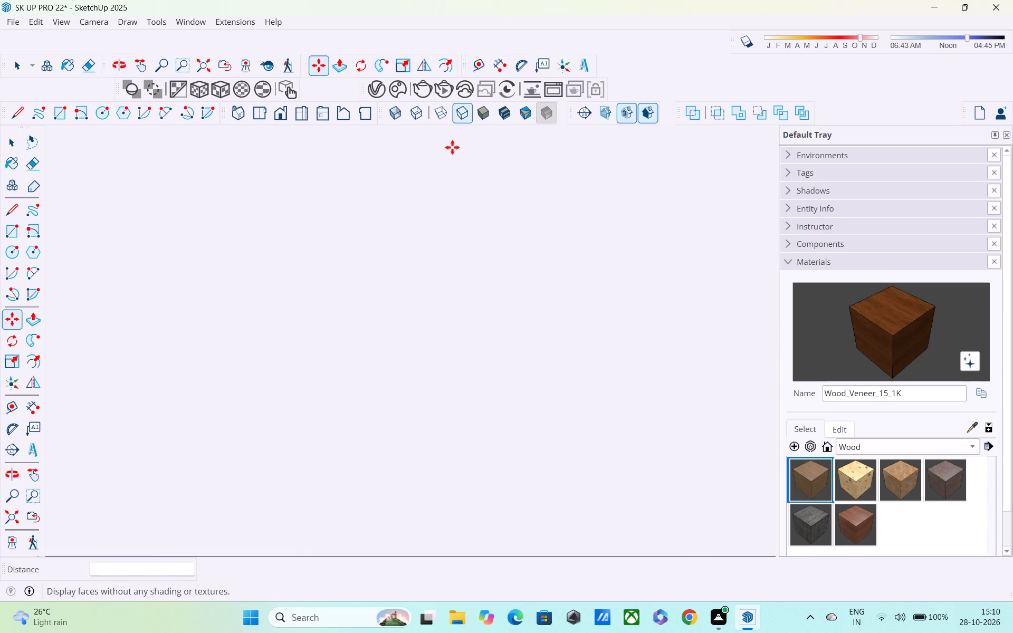
{"action": "middle_click_drag", "start_coordinate": [604, 243], "coordinate": [212, 219], "text": "shift"}
{"action": "scroll", "coordinate": [728, 200], "scroll_direction": "down", "scroll_amount": 3}
{"action": "middle_click_drag", "start_coordinate": [716, 205], "coordinate": [319, 266]}
{"action": "scroll", "coordinate": [453, 223], "scroll_direction": "up", "scroll_amount": 5}
{"action": "middle_click_drag", "start_coordinate": [519, 207], "coordinate": [326, 376]}
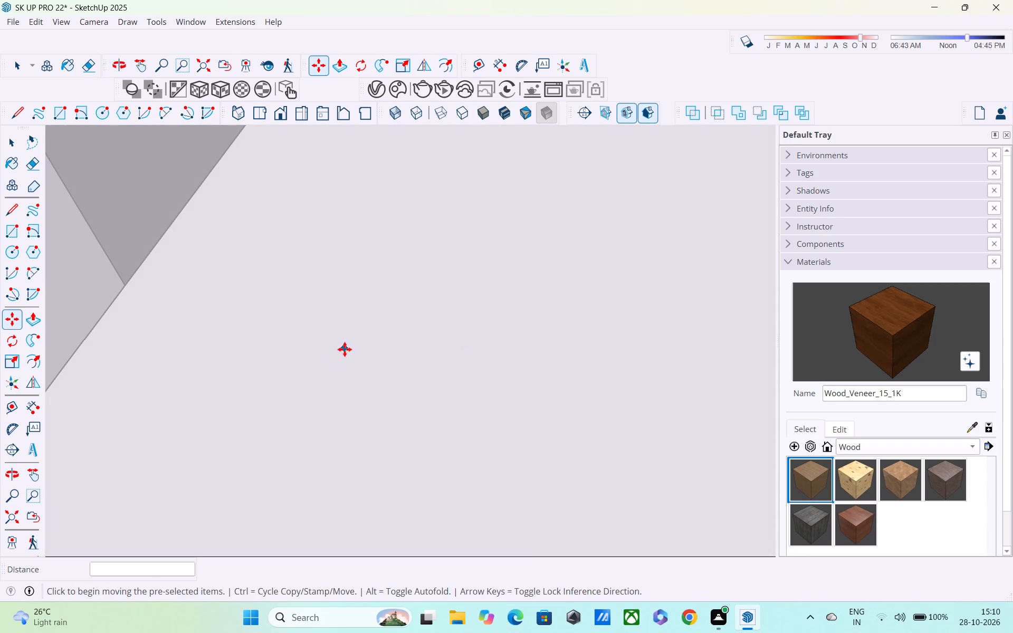
{"action": "middle_click_drag", "start_coordinate": [345, 349], "coordinate": [1012, 233], "text": "shift"}
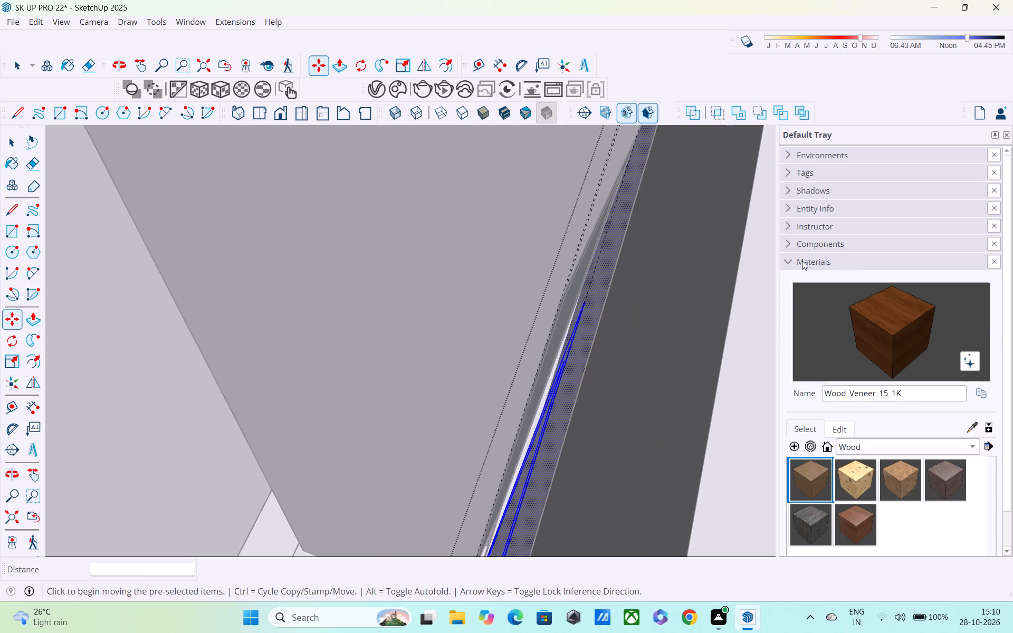
{"action": "scroll", "coordinate": [792, 261], "scroll_direction": "down", "scroll_amount": 6}
{"action": "scroll", "coordinate": [450, 397], "scroll_direction": "down", "scroll_amount": 5}
{"action": "scroll", "coordinate": [422, 419], "scroll_direction": "up", "scroll_amount": 1}
{"action": "middle_click_drag", "start_coordinate": [427, 416], "coordinate": [752, 298]}
{"action": "scroll", "coordinate": [691, 313], "scroll_direction": "down", "scroll_amount": 1, "text": "shift"}
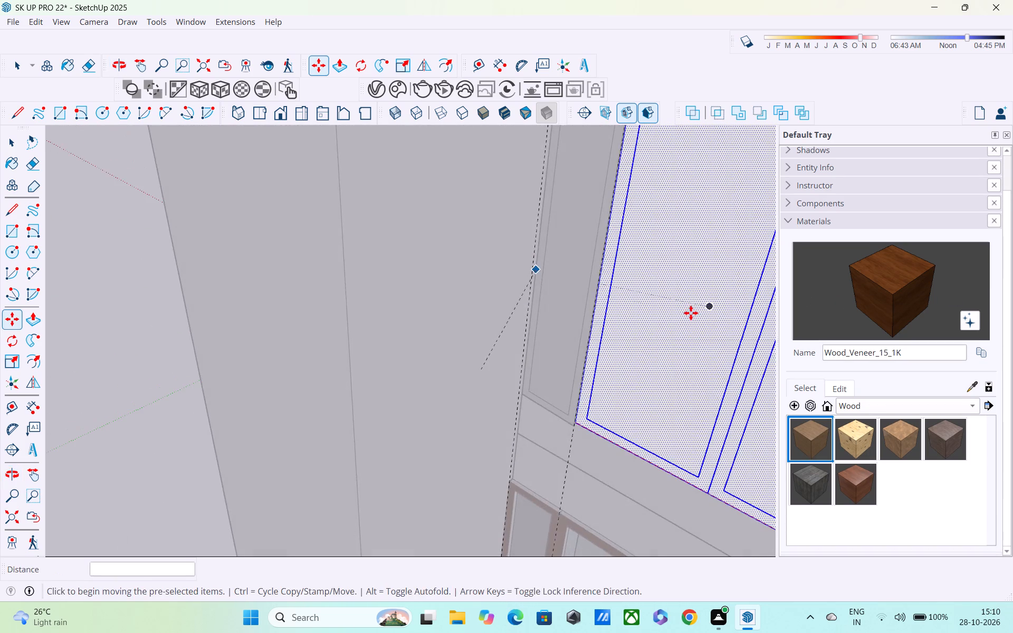
{"action": "middle_click_drag", "start_coordinate": [691, 313], "coordinate": [481, 145], "text": "shift"}
{"action": "scroll", "coordinate": [475, 139], "scroll_direction": "up", "scroll_amount": 1}
{"action": "scroll", "coordinate": [470, 144], "scroll_direction": "down", "scroll_amount": 5}
{"action": "middle_click_drag", "start_coordinate": [582, 515], "coordinate": [606, 503]}
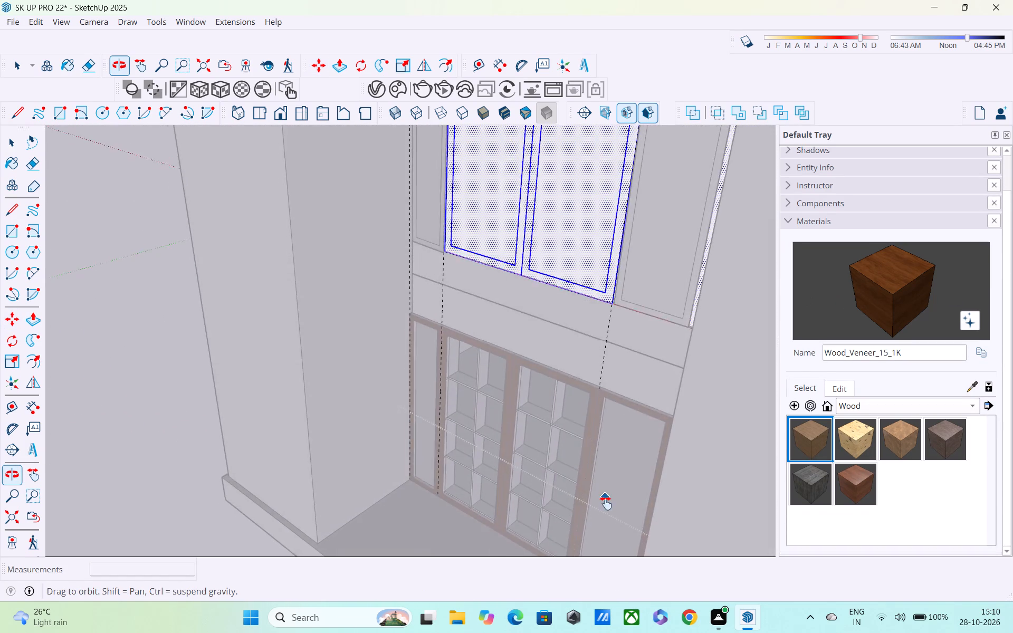
{"action": "middle_click_drag", "start_coordinate": [606, 503], "coordinate": [778, 616]}
{"action": "scroll", "coordinate": [774, 607], "scroll_direction": "up", "scroll_amount": 1}
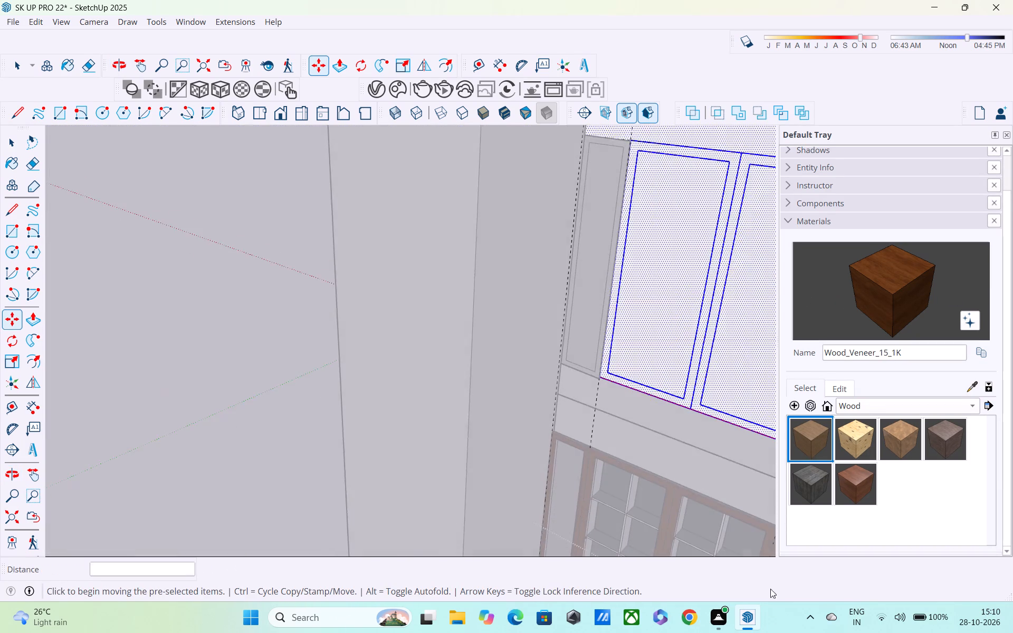
{"action": "scroll", "coordinate": [770, 589], "scroll_direction": "up", "scroll_amount": 1}
{"action": "key", "text": "space"}
{"action": "scroll", "coordinate": [665, 464], "scroll_direction": "down", "scroll_amount": 8}
{"action": "scroll", "coordinate": [628, 427], "scroll_direction": "down", "scroll_amount": 3}
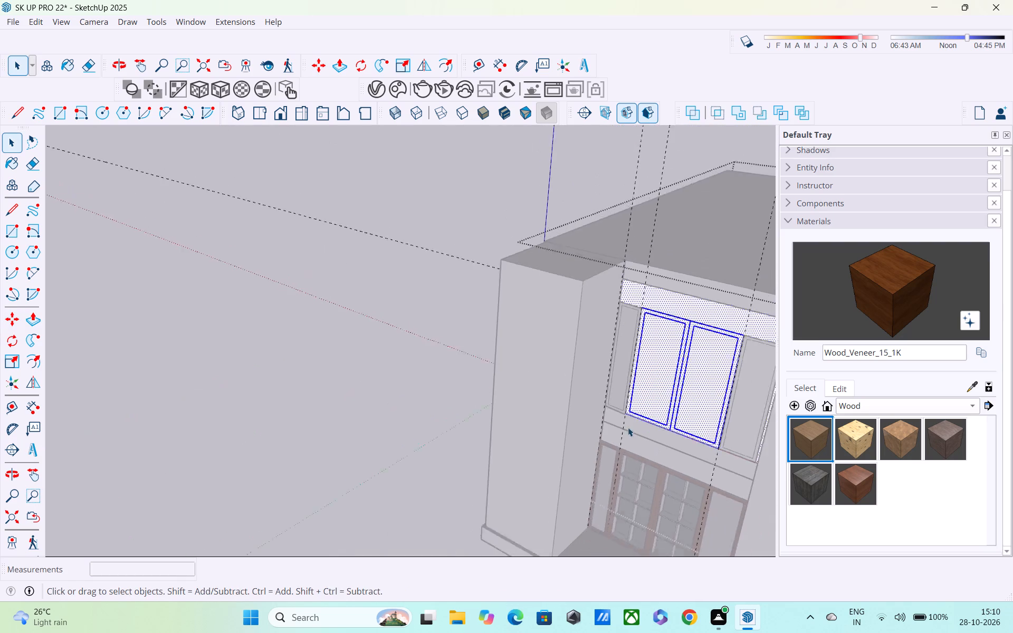
{"action": "scroll", "coordinate": [628, 427], "scroll_direction": "down", "scroll_amount": 4}
{"action": "left_click", "coordinate": [427, 226]}
Delete the face, outline and inner offset of the narrow side panel beside the projecting wall on the upper floor.
{"action": "scroll", "coordinate": [683, 387], "scroll_direction": "up", "scroll_amount": 5}
{"action": "scroll", "coordinate": [642, 371], "scroll_direction": "up", "scroll_amount": 7}
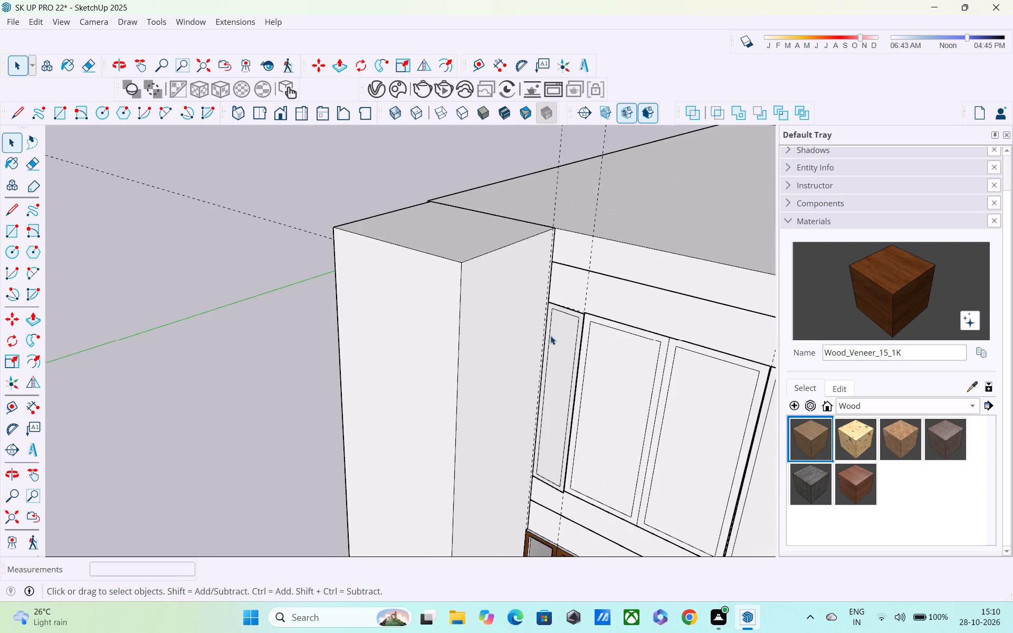
{"action": "scroll", "coordinate": [549, 334], "scroll_direction": "up", "scroll_amount": 6}
{"action": "left_click", "coordinate": [563, 287]}
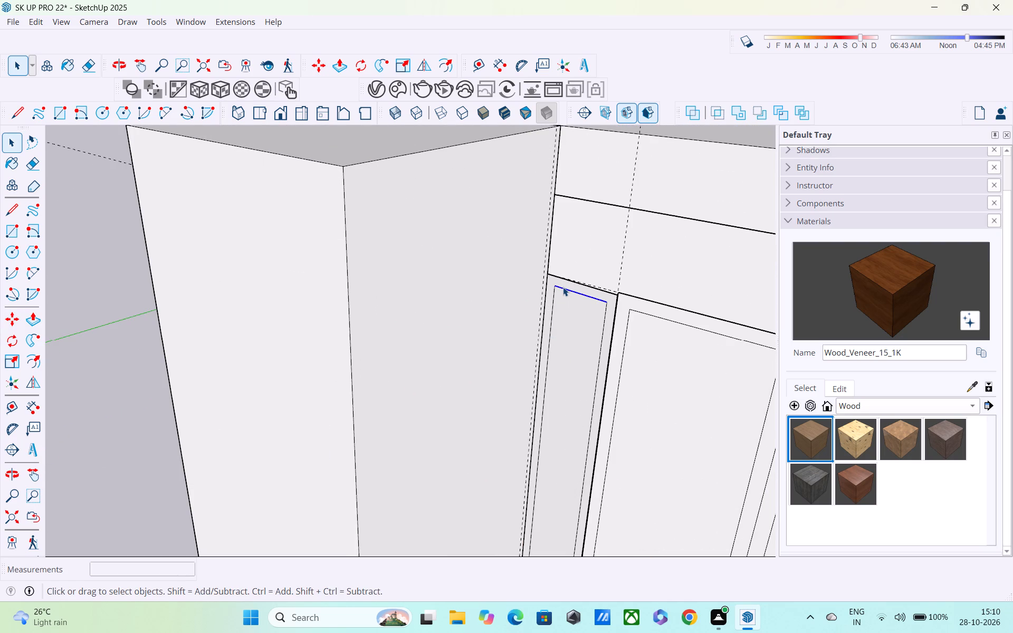
{"action": "double_click", "coordinate": [563, 287]}
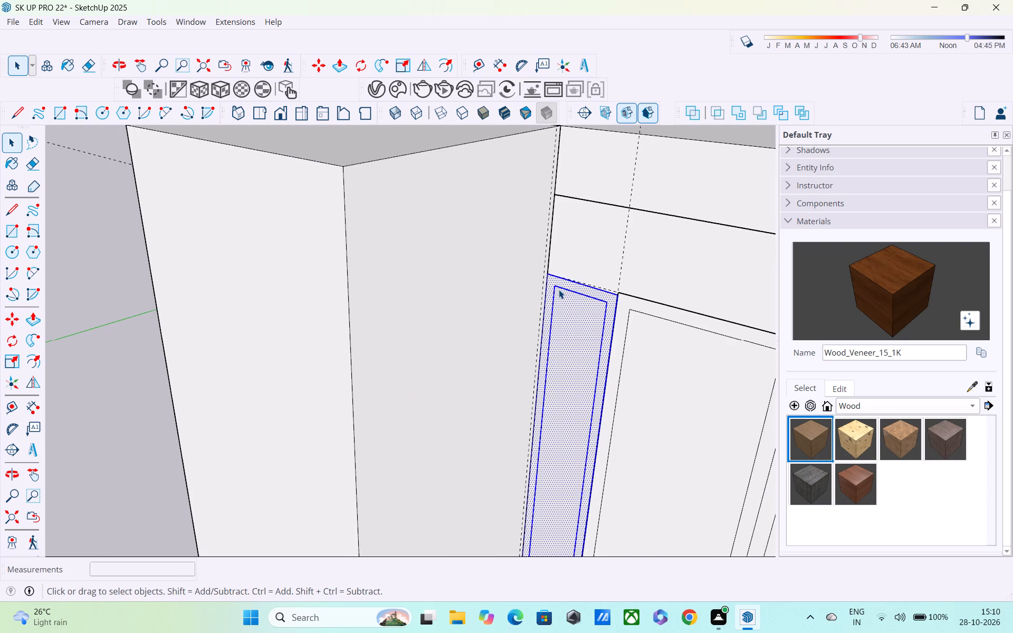
{"action": "key", "text": "Delete"}
Redraw the narrow side panel as a rectangle from the guide at the projecting wall to the double window's lower corner.
{"action": "scroll", "coordinate": [559, 290], "scroll_direction": "down", "scroll_amount": 2}
{"action": "scroll", "coordinate": [560, 297], "scroll_direction": "up", "scroll_amount": 1}
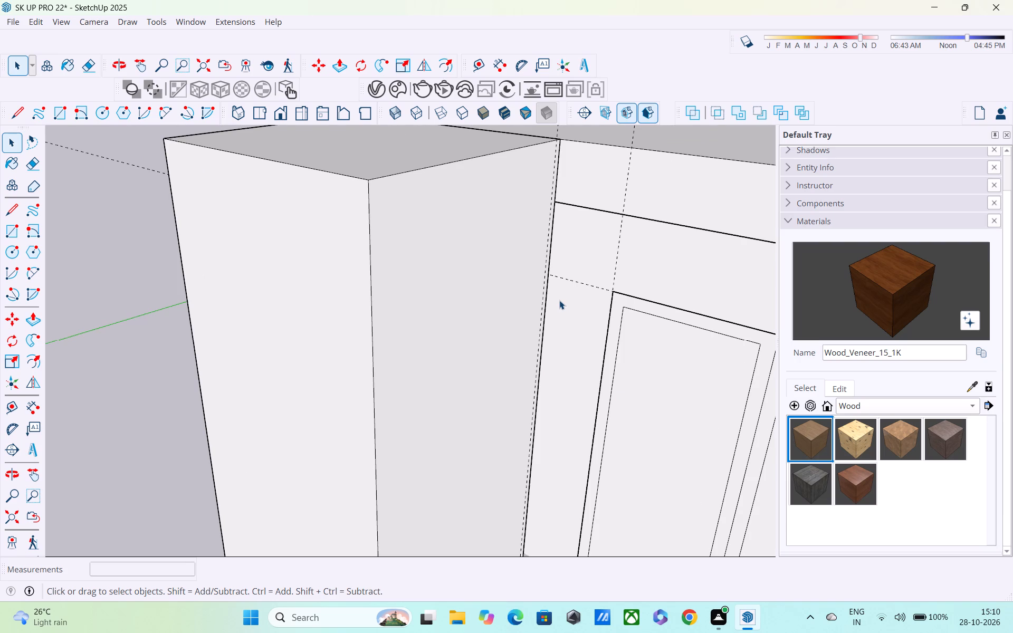
{"action": "key", "text": "r"}
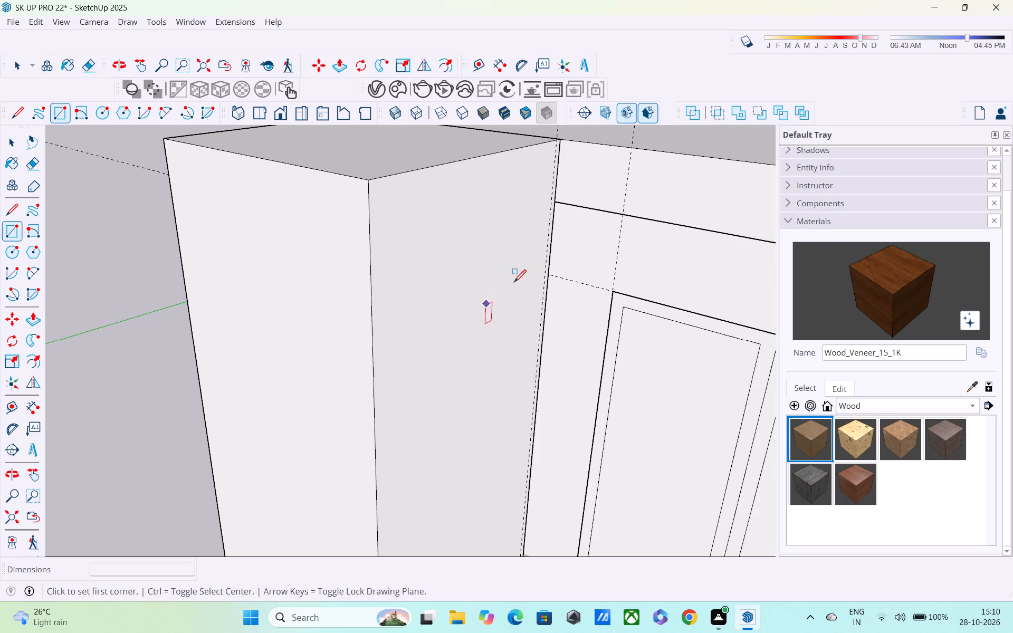
{"action": "left_click", "coordinate": [549, 275]}
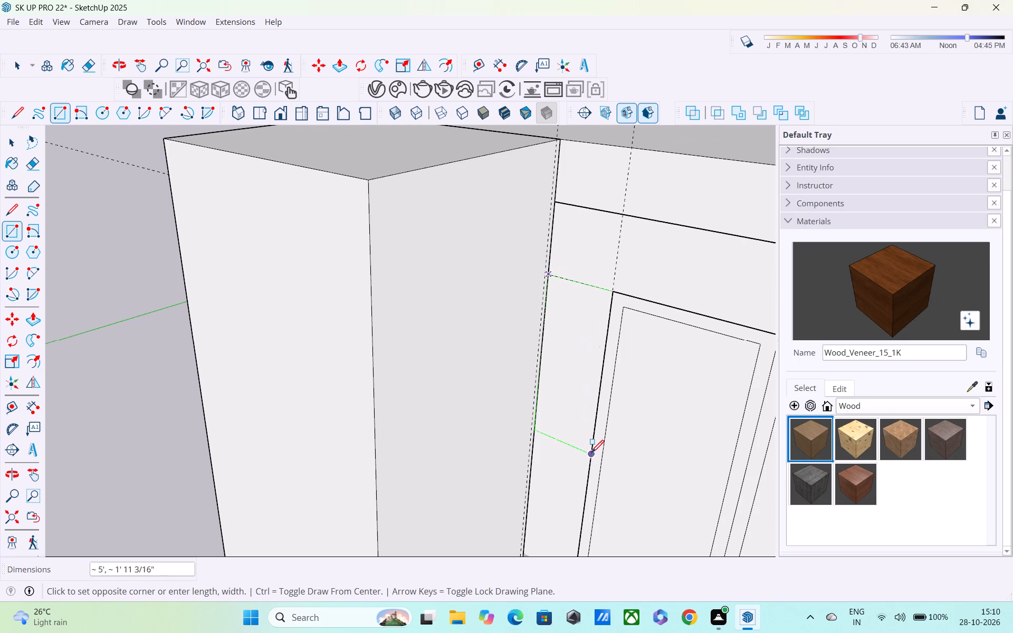
{"action": "middle_click_drag", "start_coordinate": [594, 458], "coordinate": [633, 112], "text": "shift"}
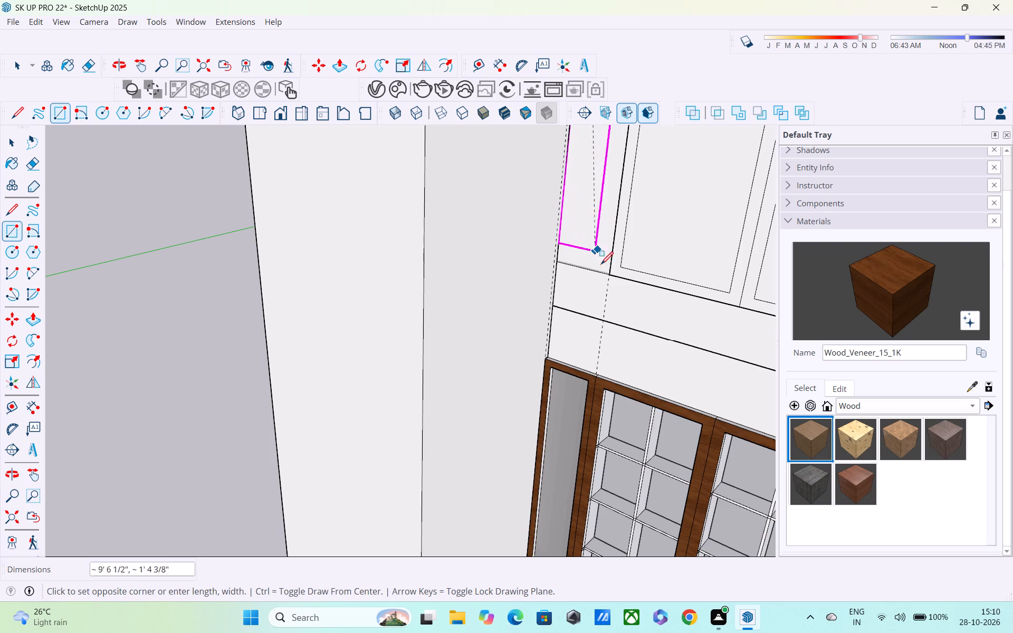
{"action": "left_click", "coordinate": [608, 278], "text": "shift"}
Move the other narrow side panel, at the double window's opposite end, about 5 11/16" up along the vertical guide from its top corner.
{"action": "middle_click_drag", "start_coordinate": [640, 279], "coordinate": [523, 632], "text": "shift"}
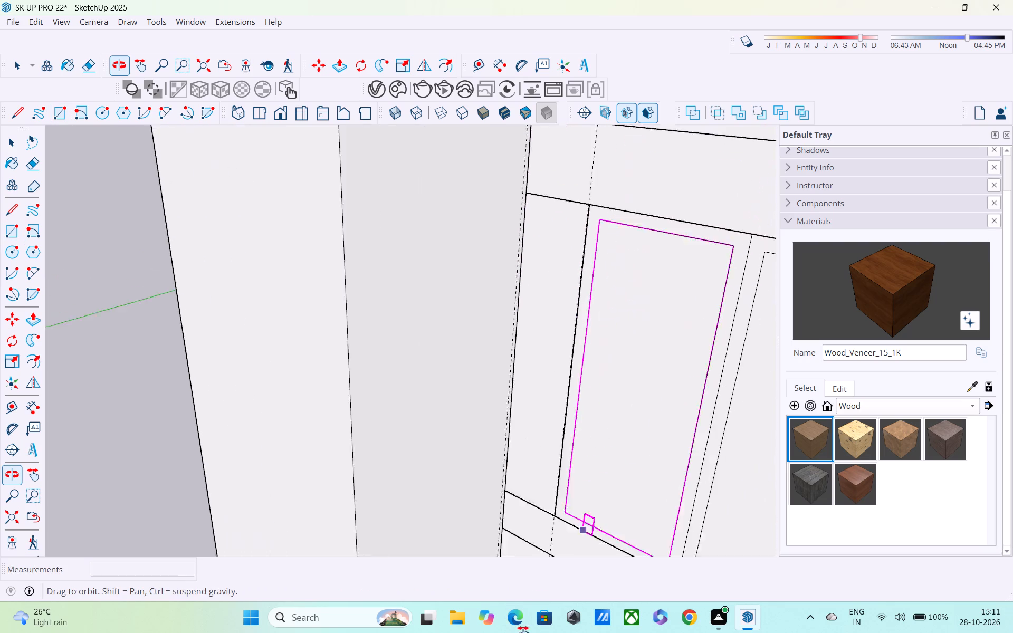
{"action": "middle_click_drag", "start_coordinate": [523, 632], "coordinate": [486, 632], "text": "shift"}
{"action": "scroll", "coordinate": [485, 632], "scroll_direction": "up", "scroll_amount": 1}
{"action": "middle_click_drag", "start_coordinate": [434, 388], "coordinate": [253, 509]}
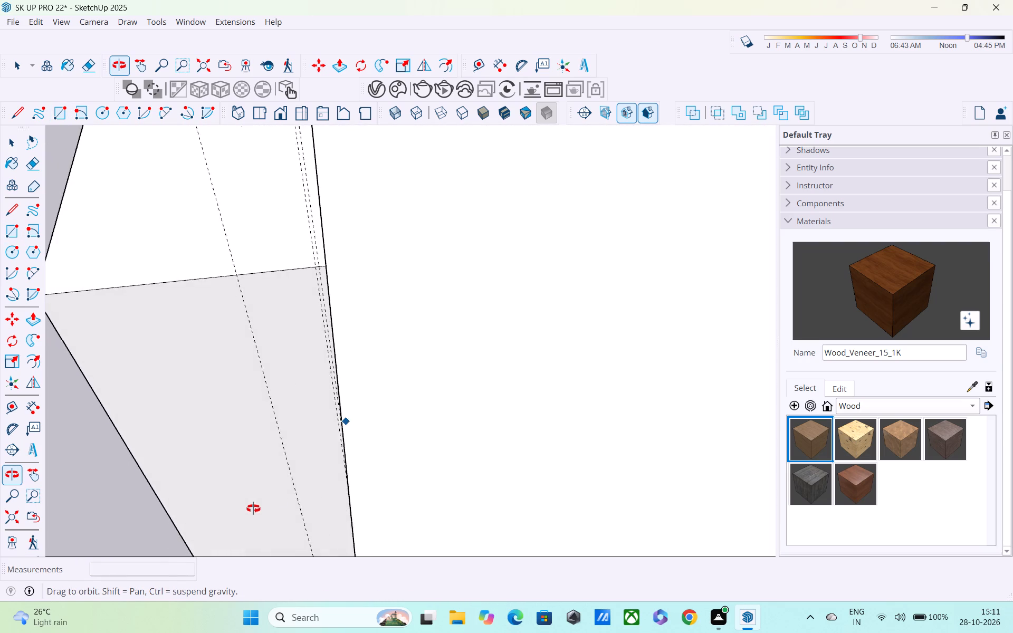
{"action": "middle_click_drag", "start_coordinate": [253, 509], "coordinate": [597, 297]}
{"action": "middle_click_drag", "start_coordinate": [406, 314], "coordinate": [258, 632]}
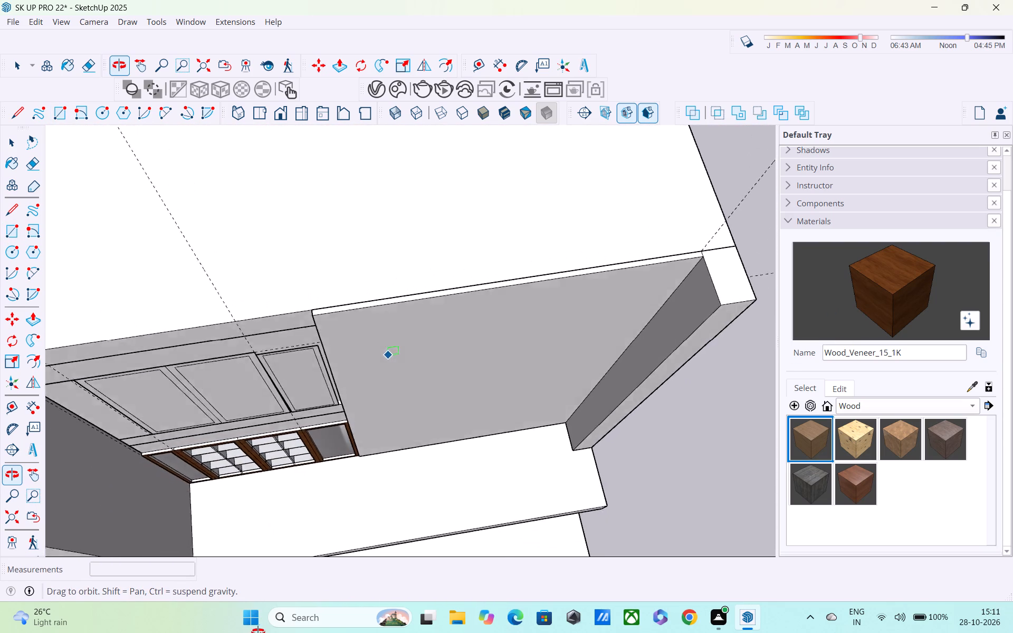
{"action": "middle_click_drag", "start_coordinate": [258, 632], "coordinate": [285, 540]}
{"action": "middle_click", "coordinate": [605, 476]}
{"action": "scroll", "coordinate": [603, 461], "scroll_direction": "up", "scroll_amount": 1}
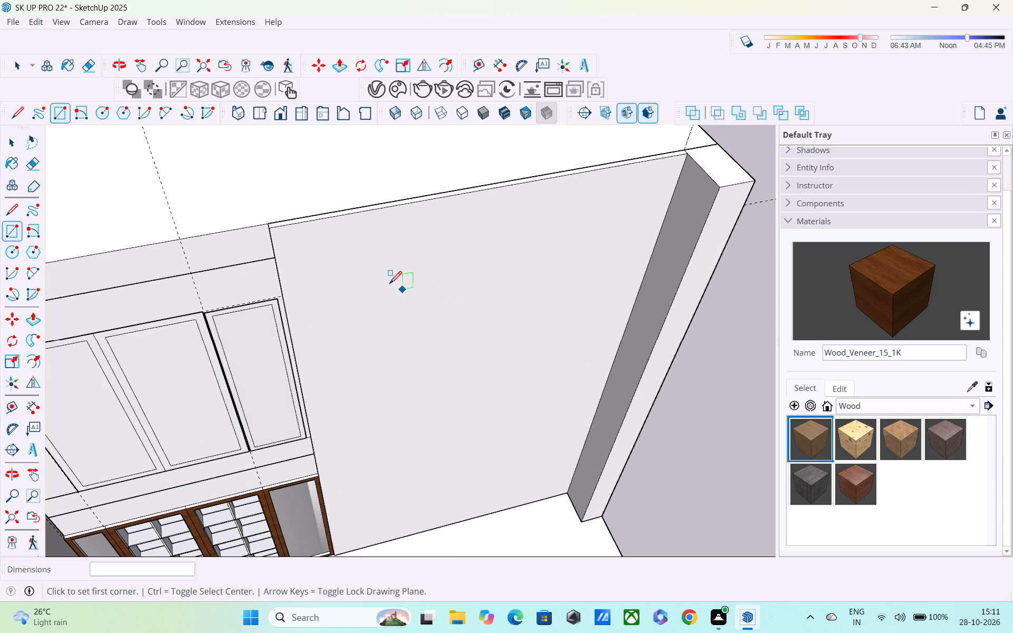
{"action": "middle_click_drag", "start_coordinate": [388, 285], "coordinate": [668, 290]}
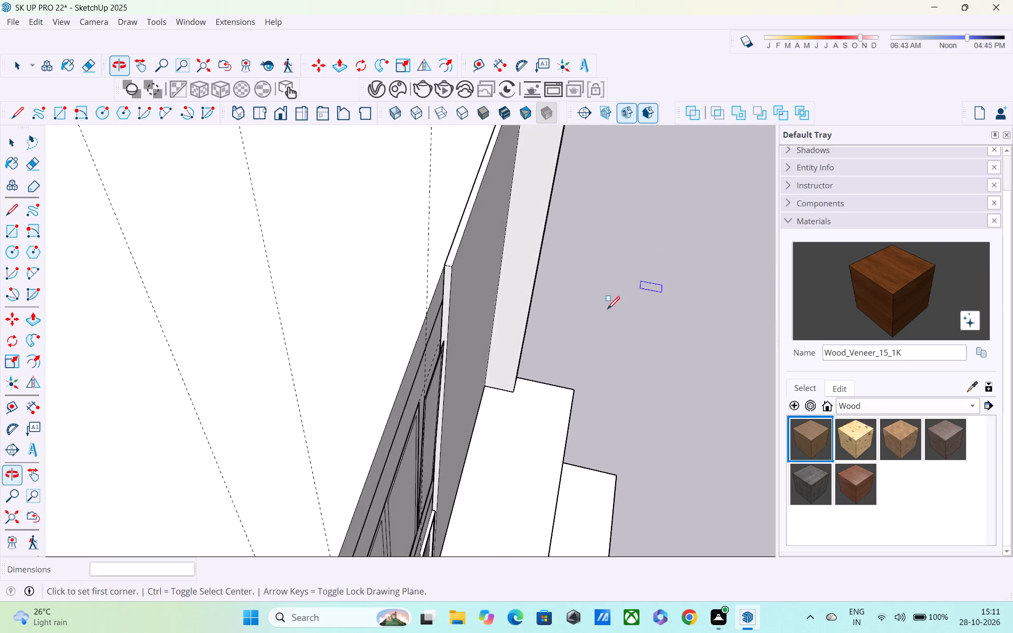
{"action": "scroll", "coordinate": [447, 381], "scroll_direction": "up", "scroll_amount": 8}
{"action": "key", "text": "space"}
{"action": "double_click", "coordinate": [415, 403]}
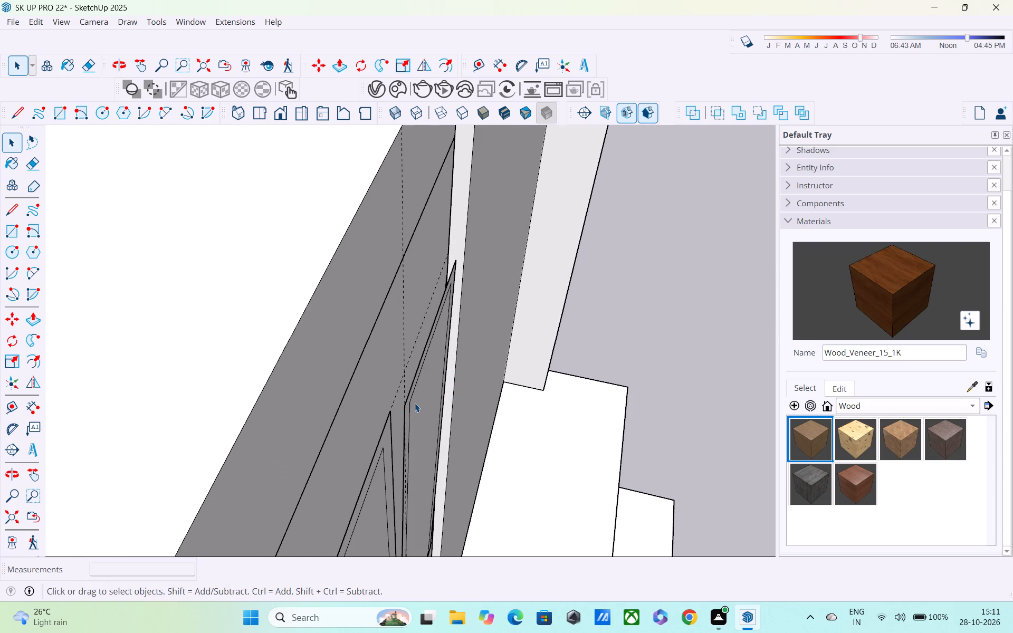
{"action": "double_click", "coordinate": [410, 398]}
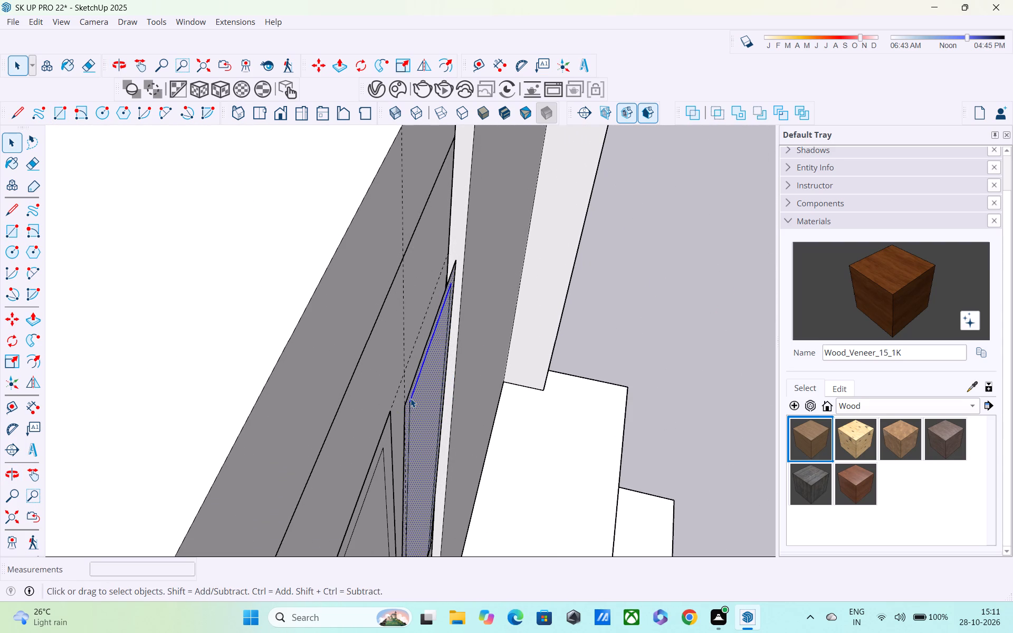
{"action": "left_click", "coordinate": [410, 398]}
{"action": "double_click", "coordinate": [404, 442]}
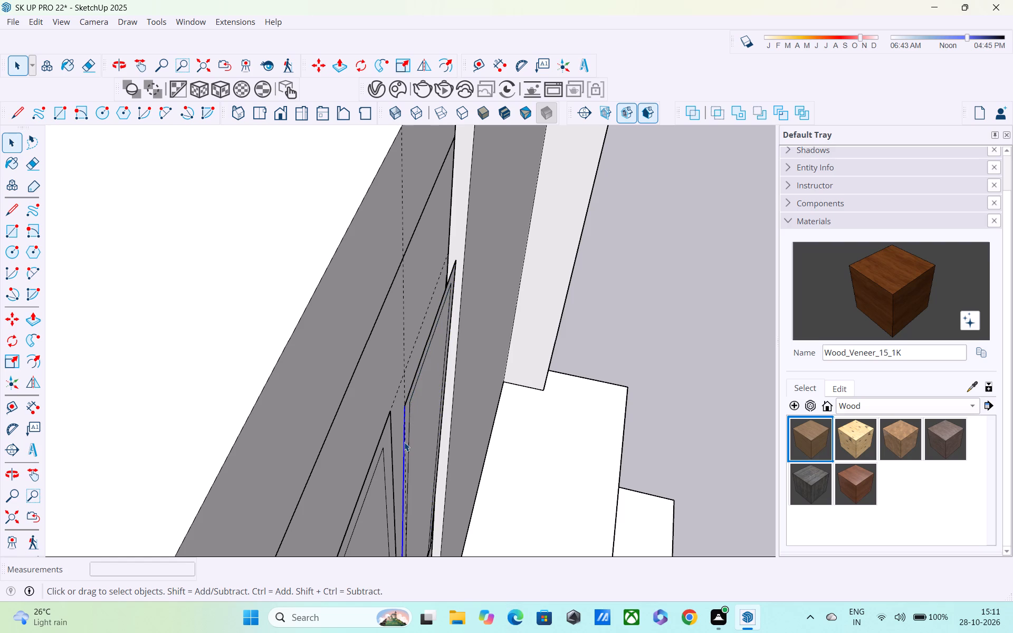
{"action": "left_click", "coordinate": [404, 442]}
{"action": "triple_click", "coordinate": [413, 401]}
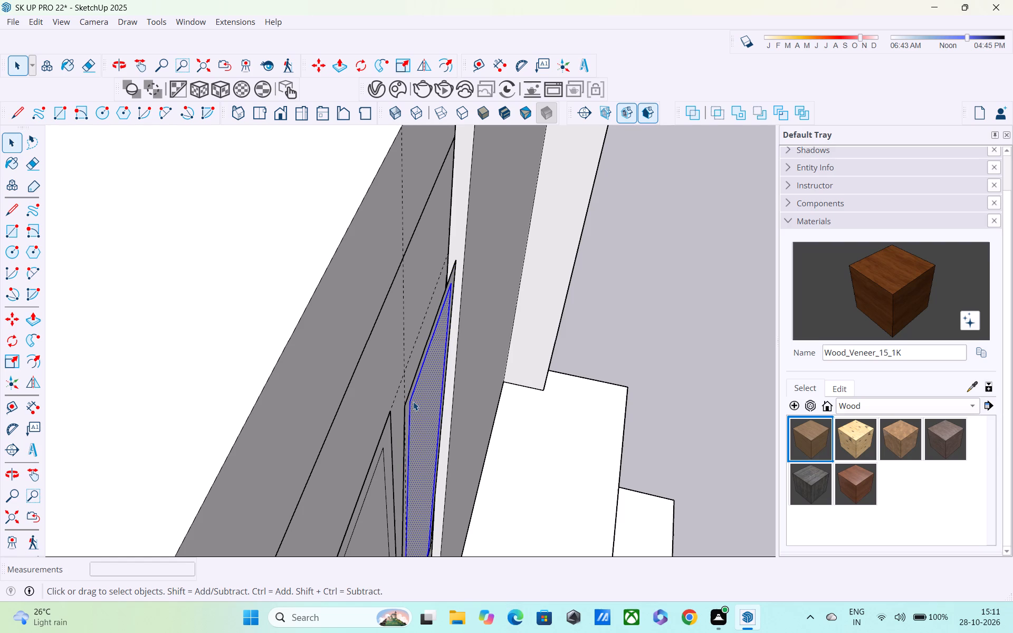
{"action": "key", "text": "m"}
{"action": "scroll", "coordinate": [411, 405], "scroll_direction": "up", "scroll_amount": 4}
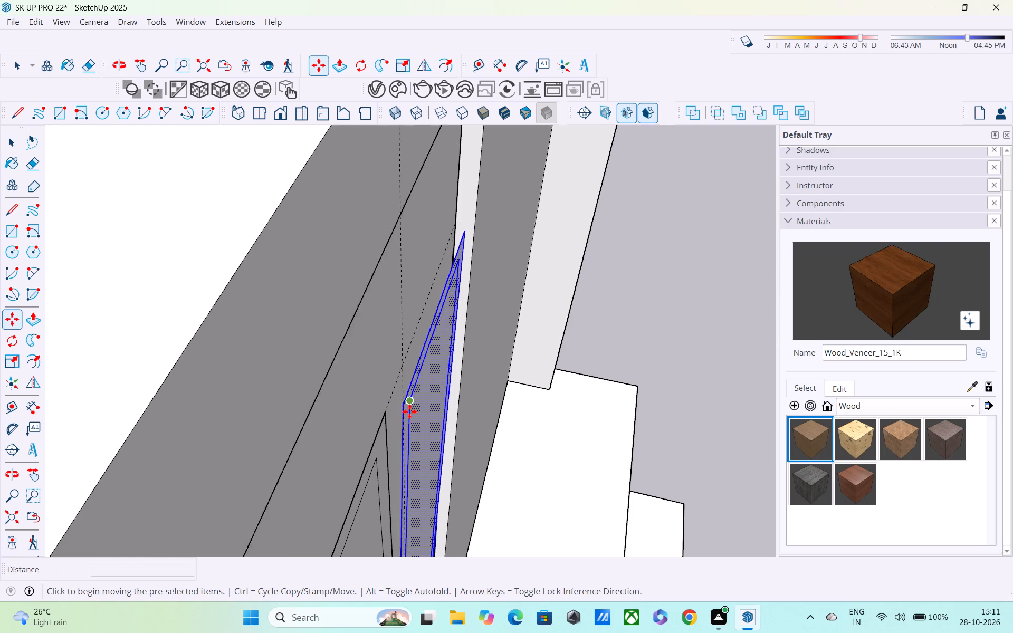
{"action": "scroll", "coordinate": [407, 394], "scroll_direction": "up", "scroll_amount": 7}
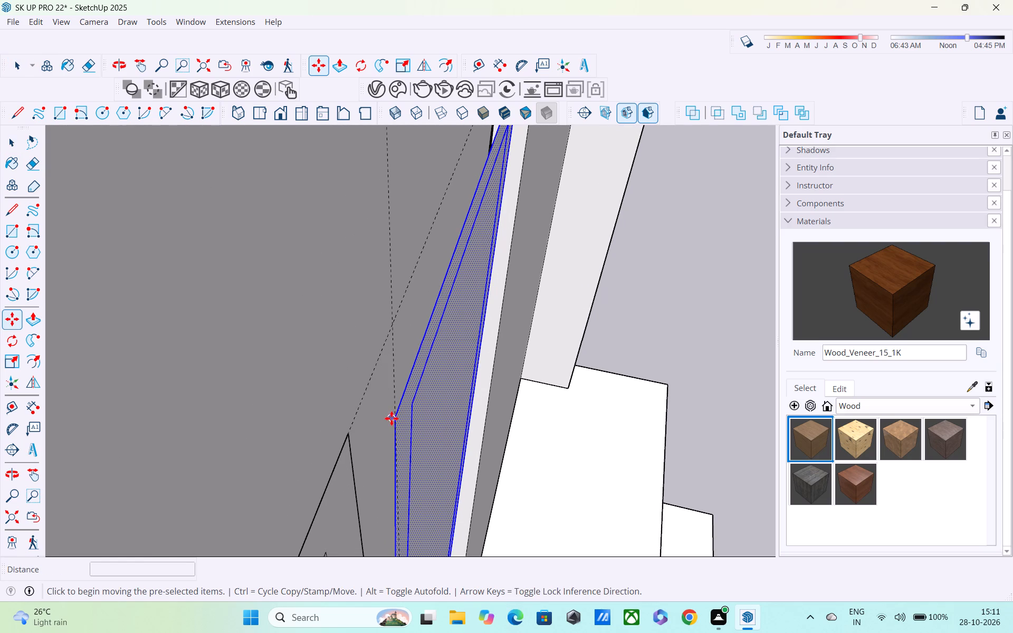
{"action": "left_click", "coordinate": [394, 419]}
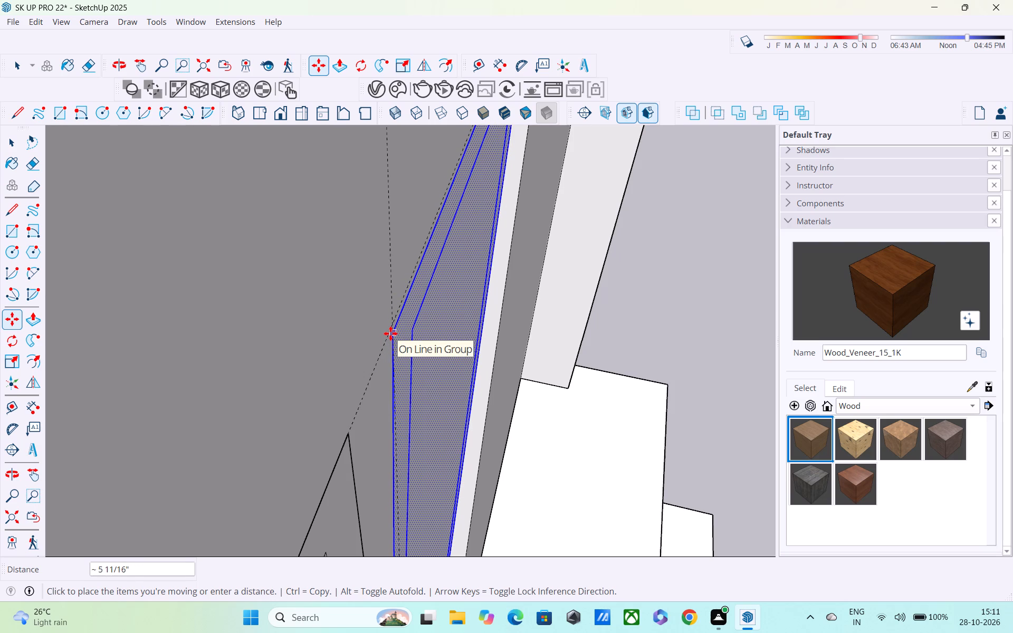
{"action": "left_click", "coordinate": [390, 333]}
Shift that side panel from its lower corner in short moves down towards the double window's bottom edge.
{"action": "scroll", "coordinate": [389, 346], "scroll_direction": "down", "scroll_amount": 6}
{"action": "middle_click_drag", "start_coordinate": [356, 346], "coordinate": [237, 279]}
{"action": "scroll", "coordinate": [225, 245], "scroll_direction": "up", "scroll_amount": 1}
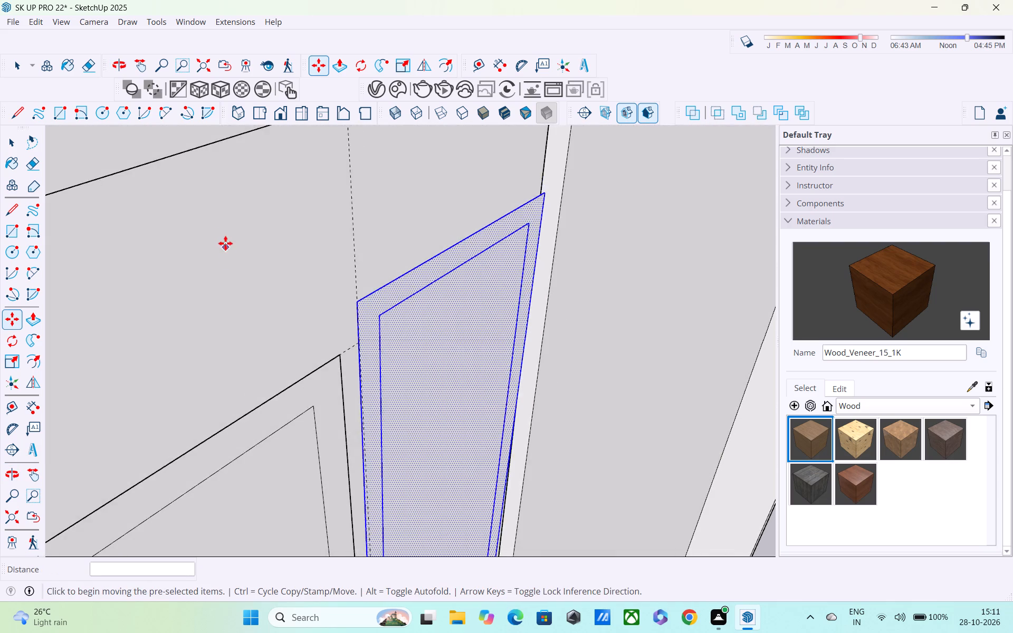
{"action": "scroll", "coordinate": [225, 242], "scroll_direction": "down", "scroll_amount": 6}
{"action": "middle_click_drag", "start_coordinate": [399, 393], "coordinate": [410, 291]}
{"action": "scroll", "coordinate": [426, 243], "scroll_direction": "up", "scroll_amount": 1}
{"action": "scroll", "coordinate": [423, 263], "scroll_direction": "down", "scroll_amount": 5}
{"action": "middle_click_drag", "start_coordinate": [426, 293], "coordinate": [426, 138], "text": "shift"}
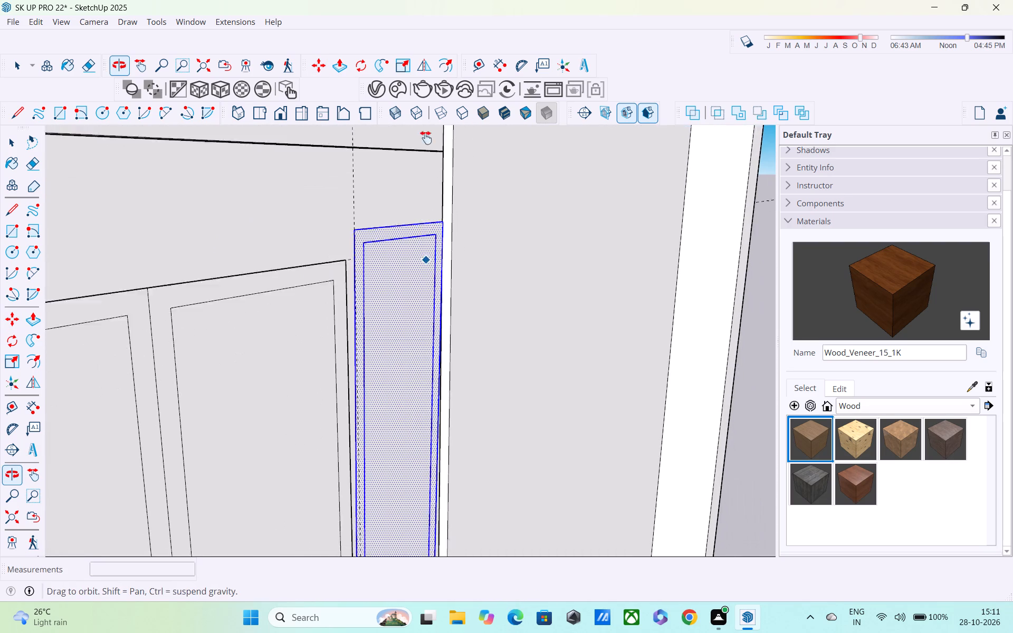
{"action": "middle_click_drag", "start_coordinate": [426, 138], "coordinate": [426, 0], "text": "shift"}
{"action": "scroll", "coordinate": [419, 368], "scroll_direction": "up", "scroll_amount": 6}
{"action": "middle_click_drag", "start_coordinate": [356, 450], "coordinate": [407, 237]}
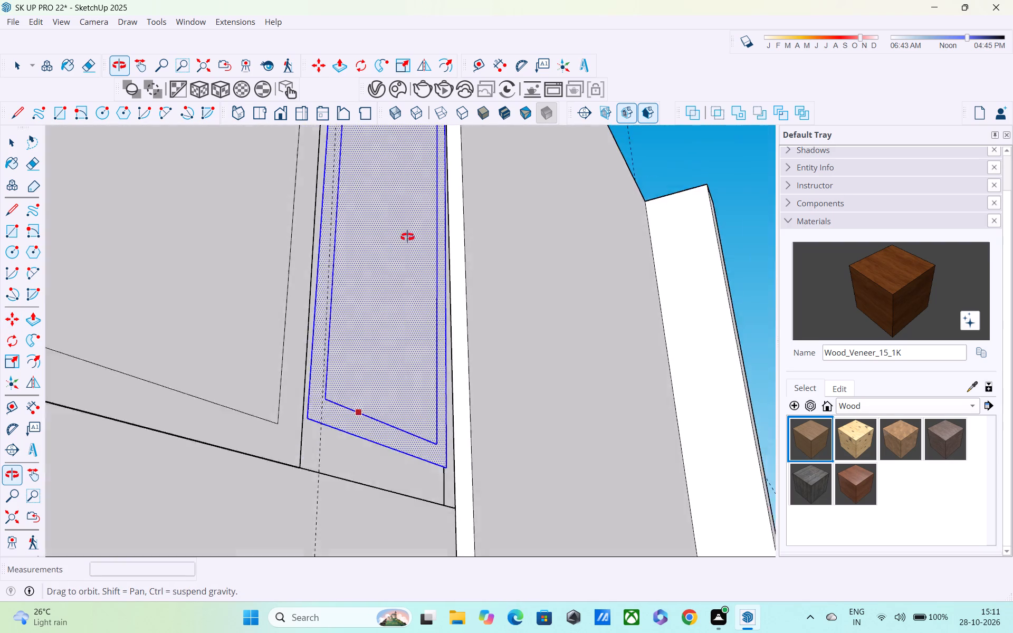
{"action": "middle_click_drag", "start_coordinate": [407, 237], "coordinate": [534, 209]}
{"action": "middle_click_drag", "start_coordinate": [369, 248], "coordinate": [165, 300]}
{"action": "scroll", "coordinate": [840, 168], "scroll_direction": "down", "scroll_amount": 1}
{"action": "scroll", "coordinate": [718, 186], "scroll_direction": "down", "scroll_amount": 7}
{"action": "middle_click_drag", "start_coordinate": [655, 207], "coordinate": [581, 258], "text": "shift"}
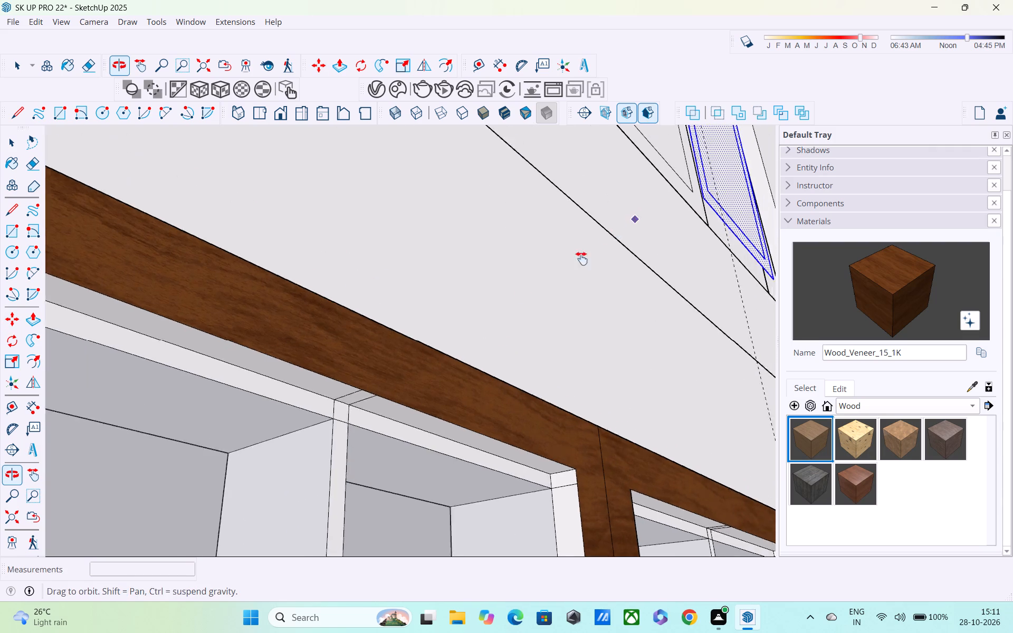
{"action": "middle_click_drag", "start_coordinate": [581, 258], "coordinate": [234, 483], "text": "shift"}
{"action": "scroll", "coordinate": [386, 445], "scroll_direction": "up", "scroll_amount": 5}
{"action": "scroll", "coordinate": [470, 359], "scroll_direction": "up", "scroll_amount": 4}
{"action": "scroll", "coordinate": [416, 358], "scroll_direction": "up", "scroll_amount": 6}
{"action": "left_click", "coordinate": [376, 358]}
{"action": "left_click_drag", "start_coordinate": [404, 420], "coordinate": [413, 476]}
{"action": "left_click", "coordinate": [405, 416]}
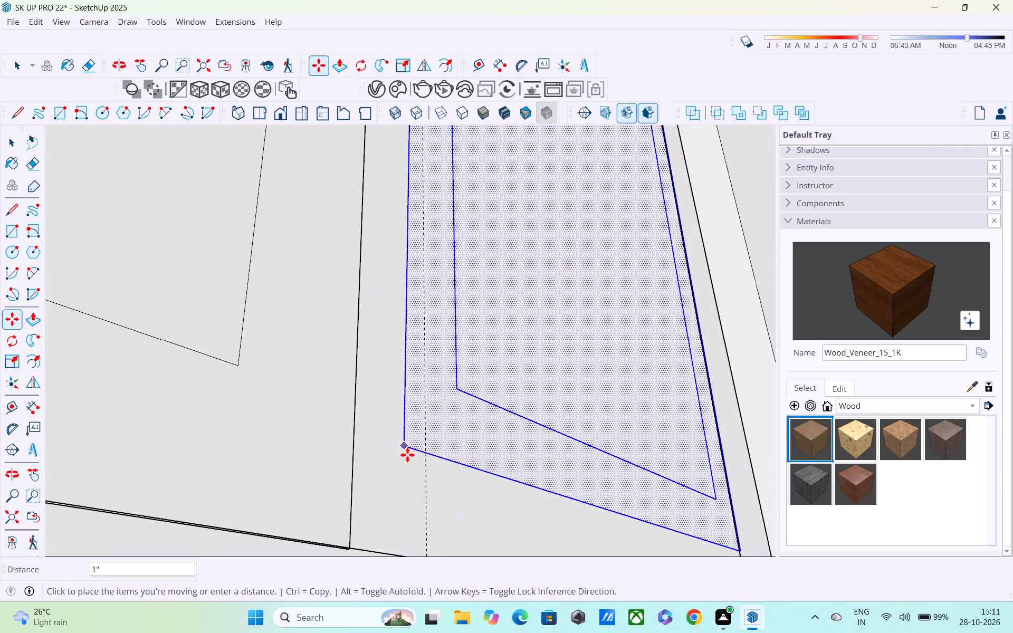
{"action": "left_click_drag", "start_coordinate": [416, 491], "coordinate": [419, 507]}
Move the side panel about 5 7/16" from its lower corner towards the double window's lower corner.
{"action": "left_click", "coordinate": [418, 486]}
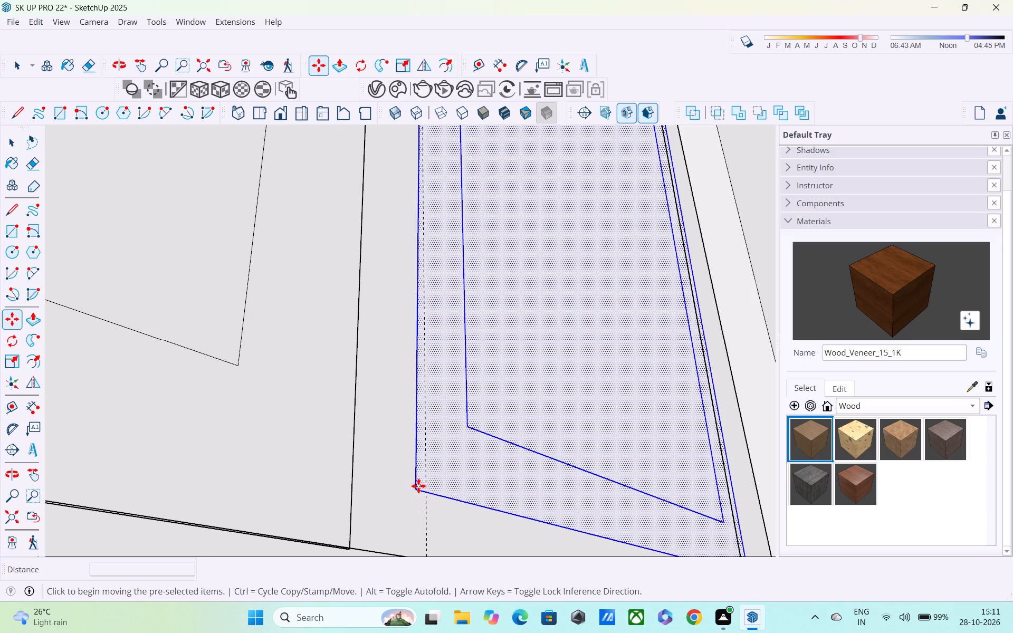
{"action": "middle_click_drag", "start_coordinate": [336, 504], "coordinate": [60, 468]}
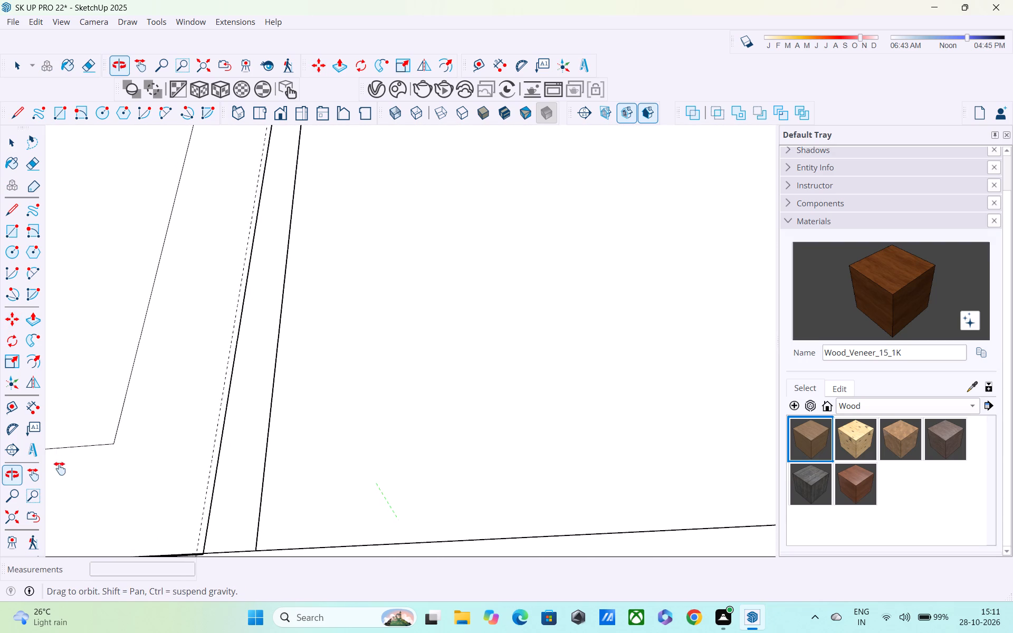
{"action": "middle_click_drag", "start_coordinate": [60, 468], "coordinate": [85, 353]}
{"action": "scroll", "coordinate": [426, 356], "scroll_direction": "down", "scroll_amount": 1}
{"action": "middle_click_drag", "start_coordinate": [427, 356], "coordinate": [261, 584]}
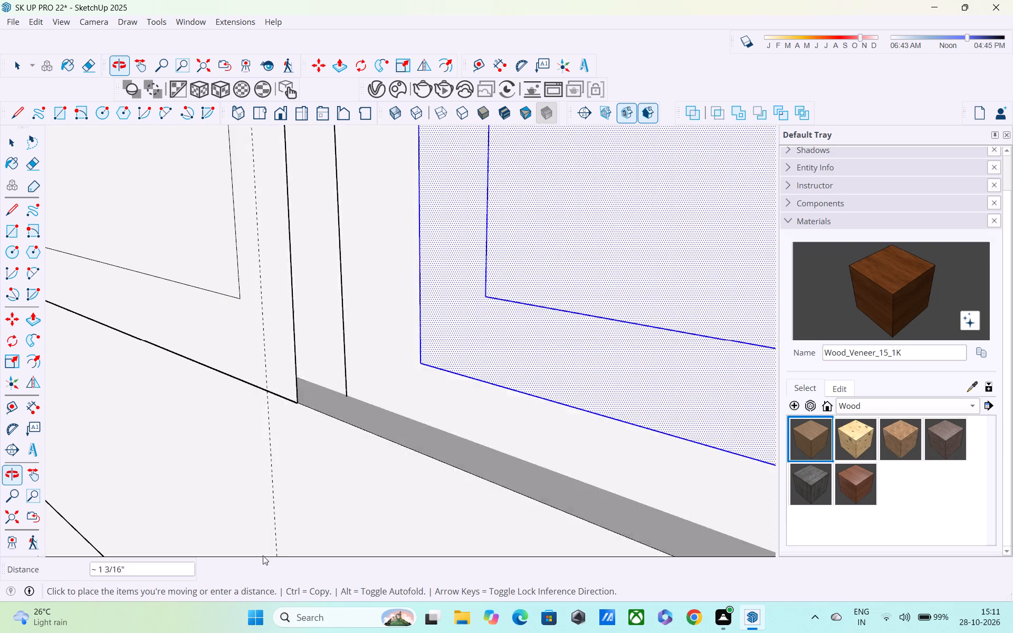
{"action": "left_click", "coordinate": [347, 400]}
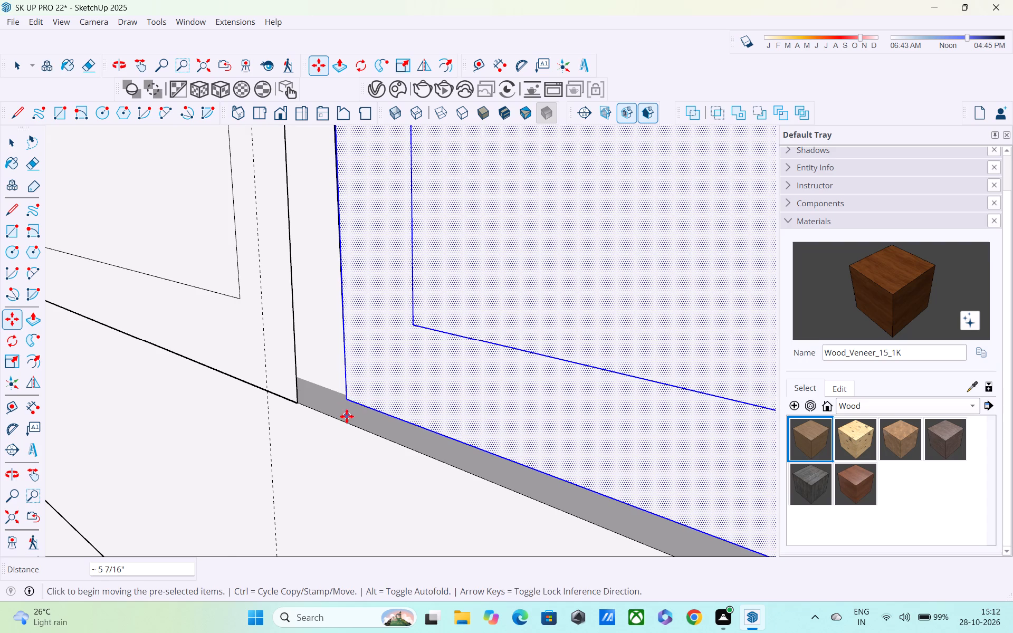
Reposition the side panel about 8 1/8" from its lower corner, beside the double window above the bottom edge.
{"action": "scroll", "coordinate": [347, 418], "scroll_direction": "down", "scroll_amount": 6}
{"action": "scroll", "coordinate": [234, 455], "scroll_direction": "down", "scroll_amount": 5}
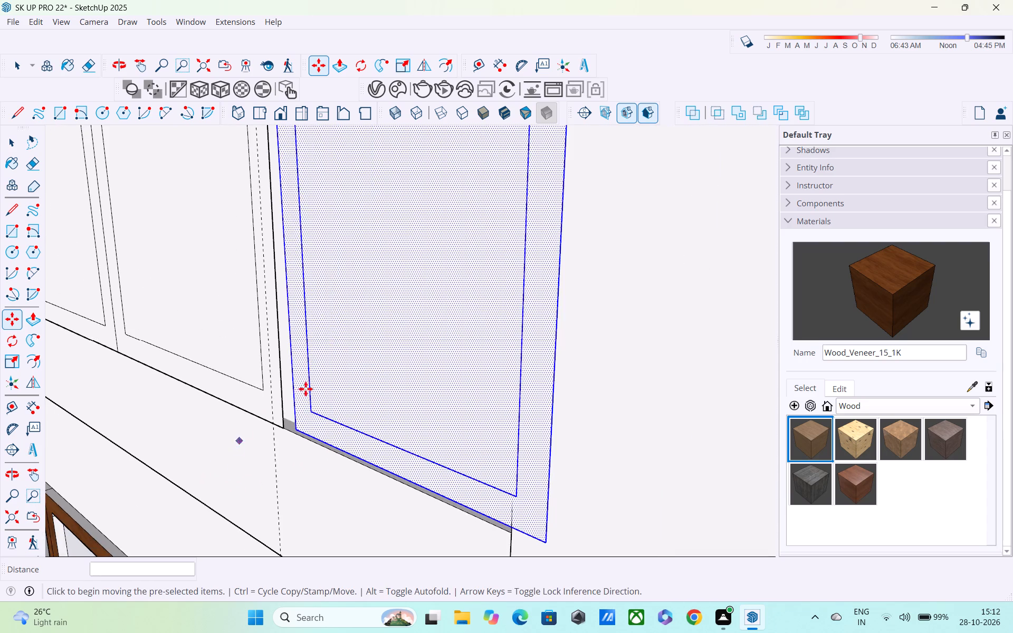
{"action": "middle_click_drag", "start_coordinate": [560, 309], "coordinate": [523, 172]}
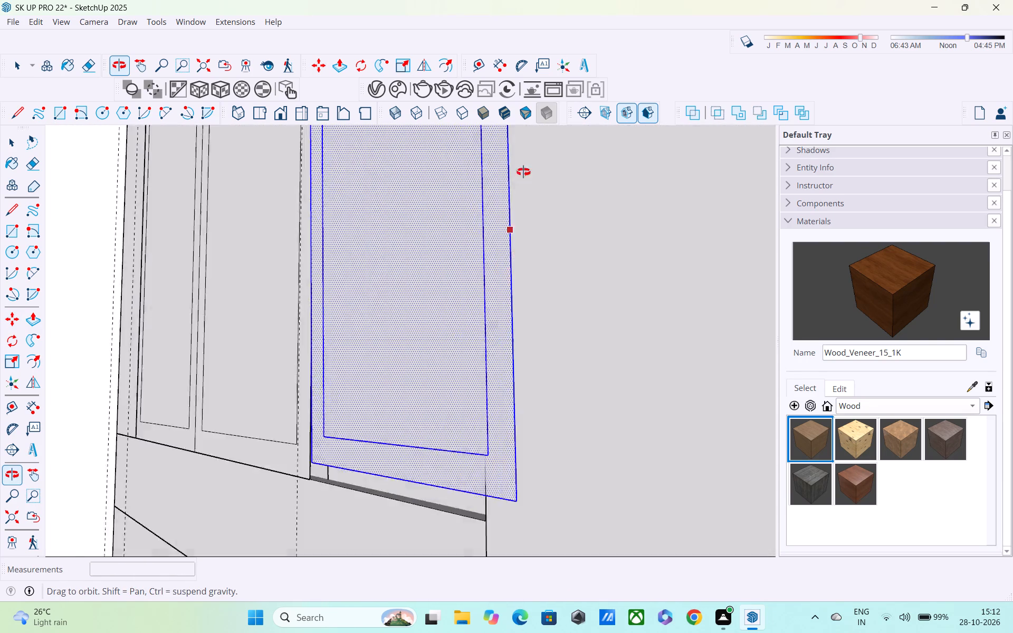
{"action": "middle_click_drag", "start_coordinate": [523, 172], "coordinate": [574, 137]}
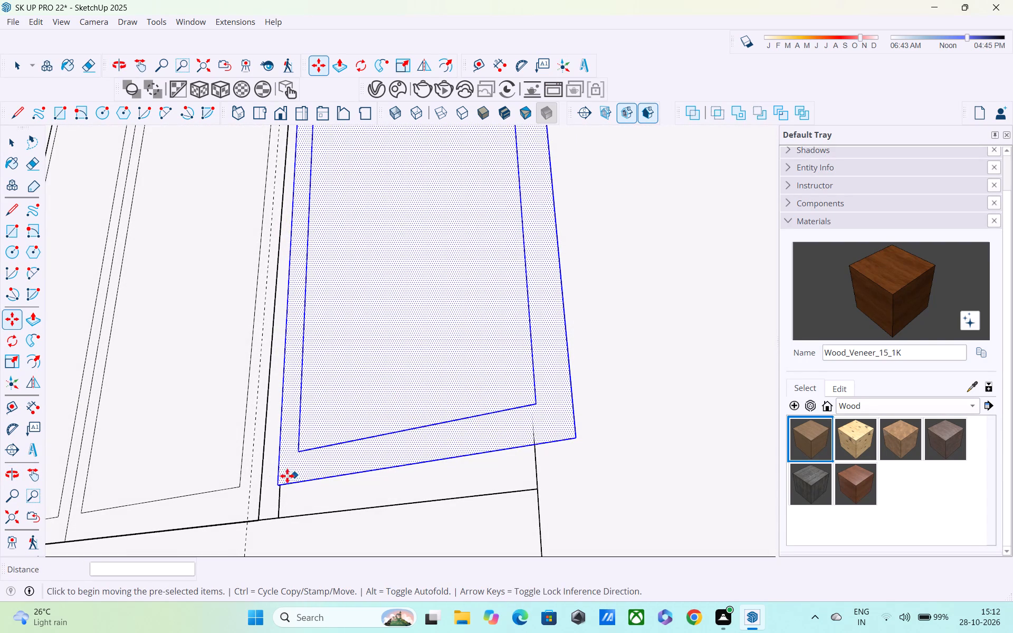
{"action": "left_click", "coordinate": [278, 480]}
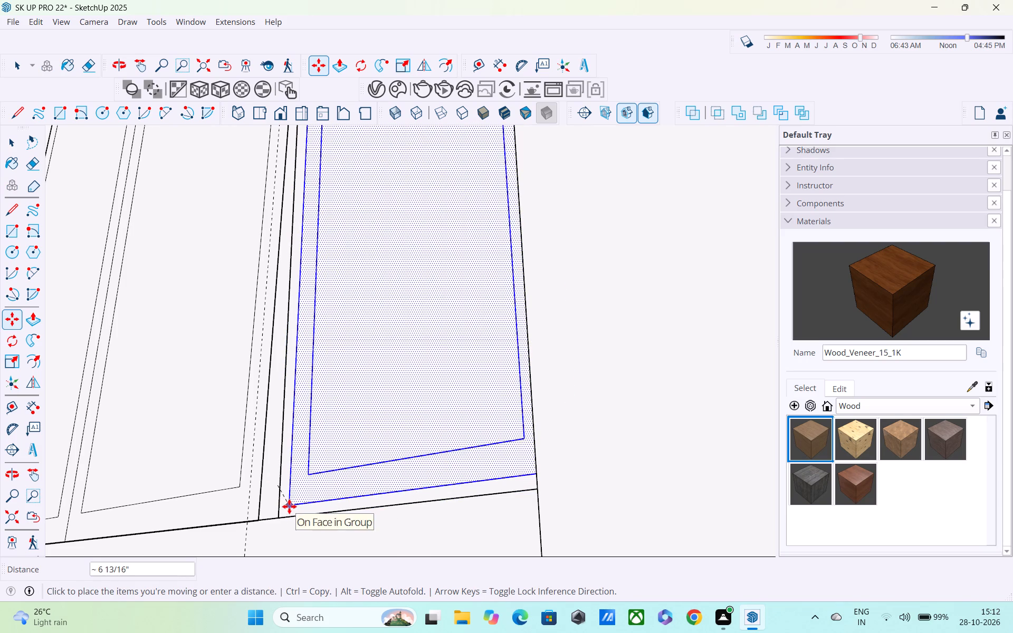
{"action": "scroll", "coordinate": [296, 481], "scroll_direction": "up", "scroll_amount": 5}
{"action": "middle_click_drag", "start_coordinate": [301, 495], "coordinate": [231, 632]}
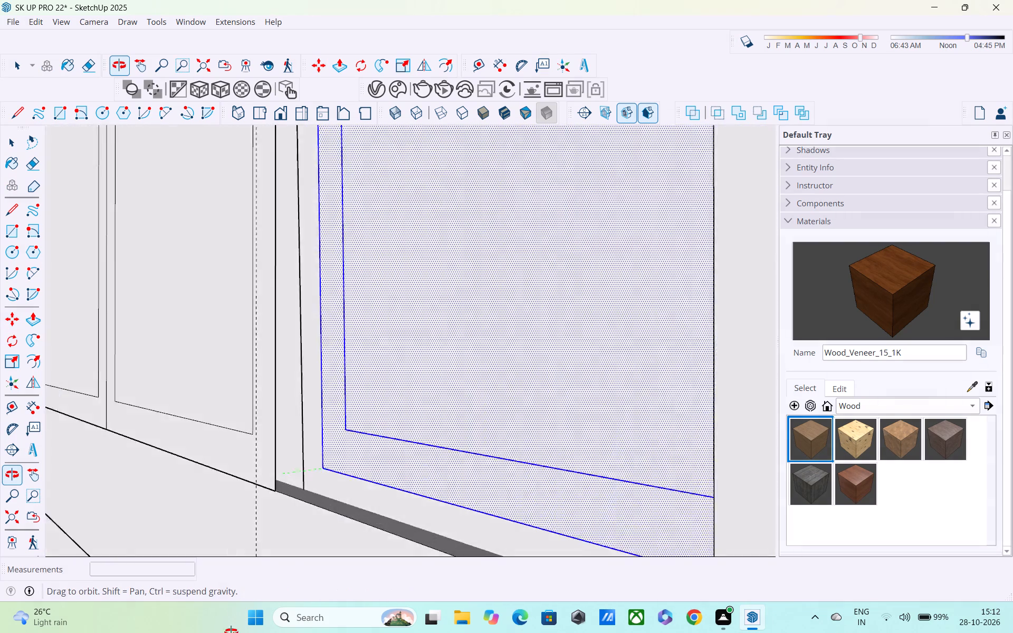
{"action": "middle_click_drag", "start_coordinate": [231, 632], "coordinate": [228, 615]}
{"action": "scroll", "coordinate": [426, 388], "scroll_direction": "up", "scroll_amount": 4}
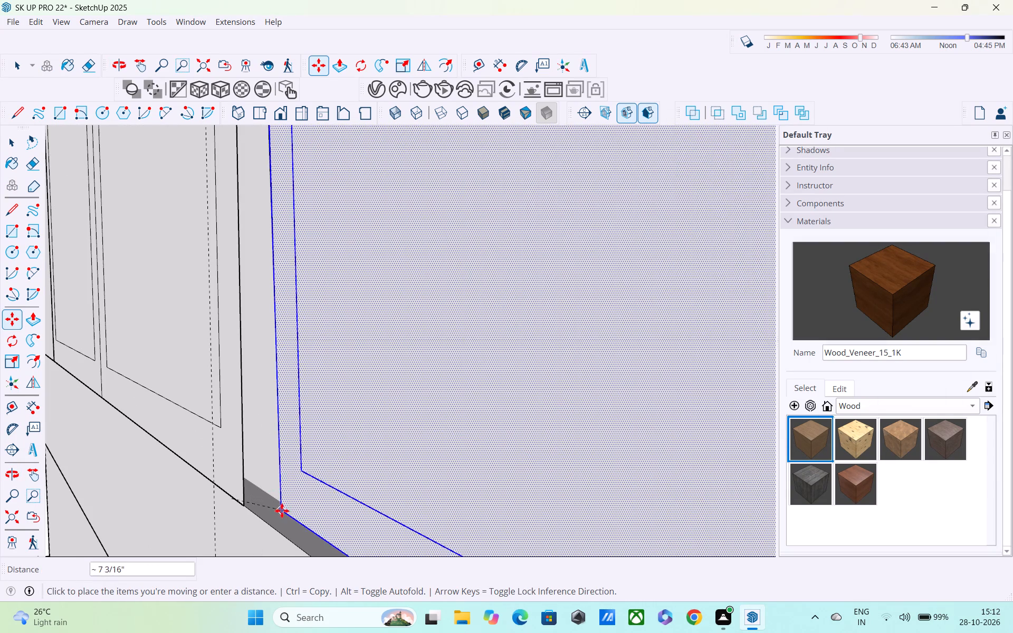
{"action": "scroll", "coordinate": [311, 485], "scroll_direction": "up", "scroll_amount": 5}
{"action": "scroll", "coordinate": [209, 553], "scroll_direction": "up", "scroll_amount": 5}
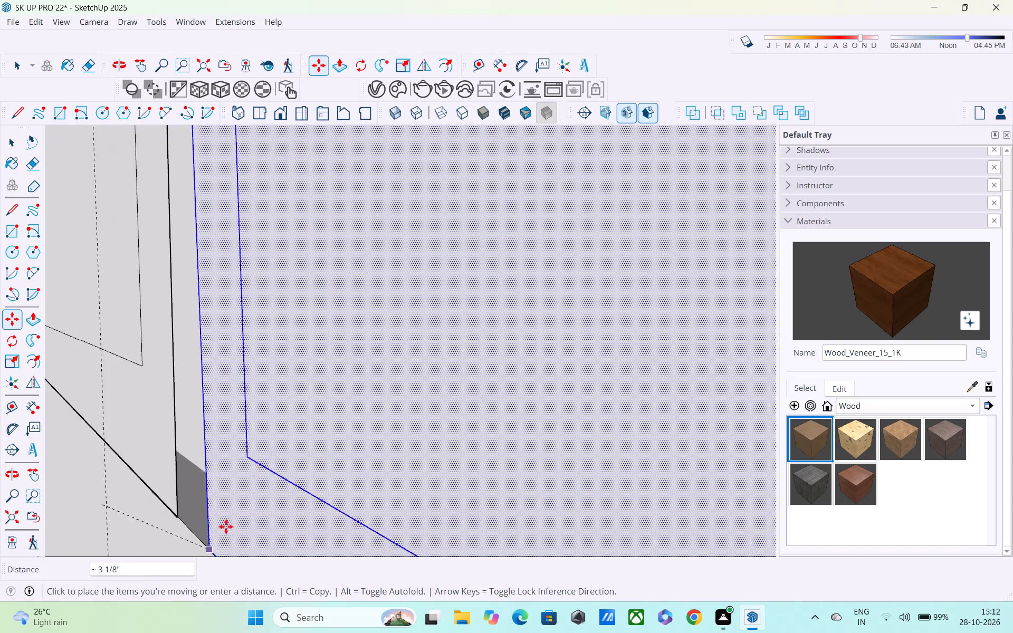
{"action": "scroll", "coordinate": [284, 461], "scroll_direction": "up", "scroll_amount": 10}
{"action": "middle_click_drag", "start_coordinate": [288, 464], "coordinate": [341, 411]}
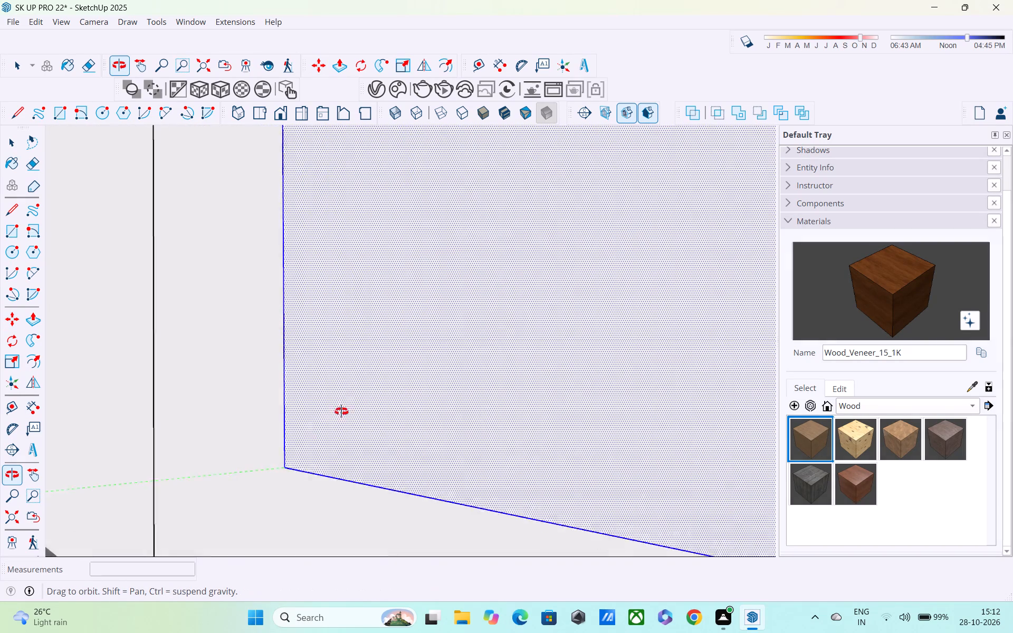
{"action": "middle_click_drag", "start_coordinate": [341, 411], "coordinate": [182, 454]}
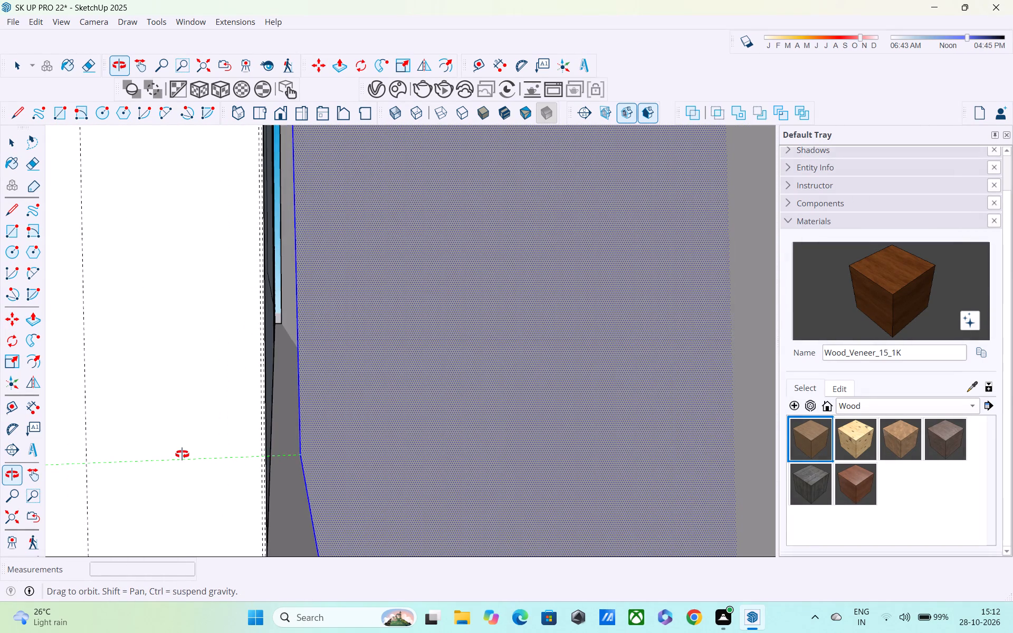
{"action": "middle_click_drag", "start_coordinate": [182, 454], "coordinate": [284, 423]}
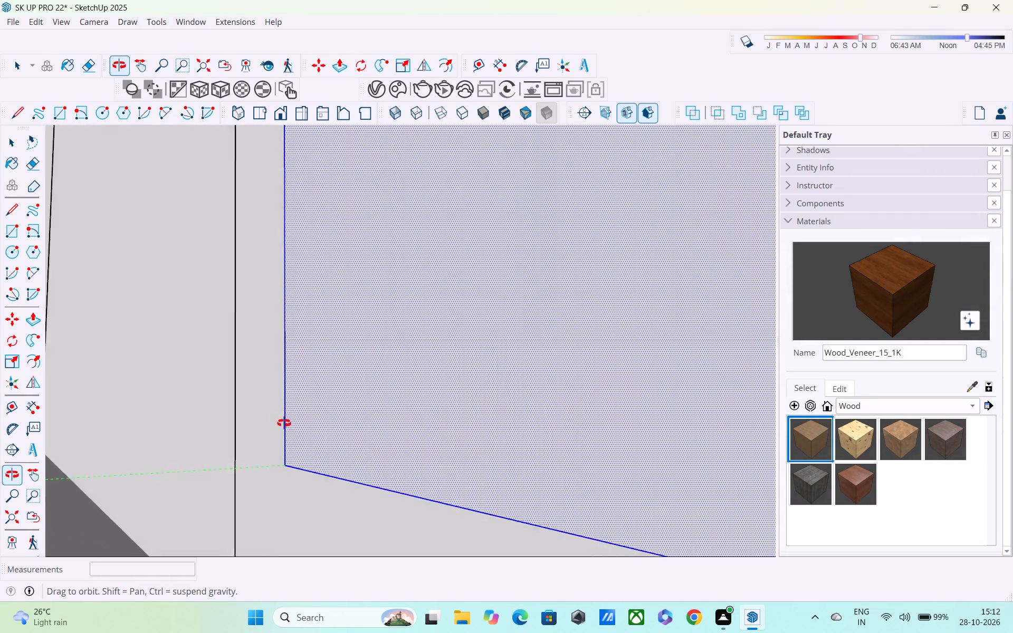
{"action": "middle_click_drag", "start_coordinate": [284, 423], "coordinate": [301, 445]}
{"action": "scroll", "coordinate": [294, 435], "scroll_direction": "down", "scroll_amount": 14}
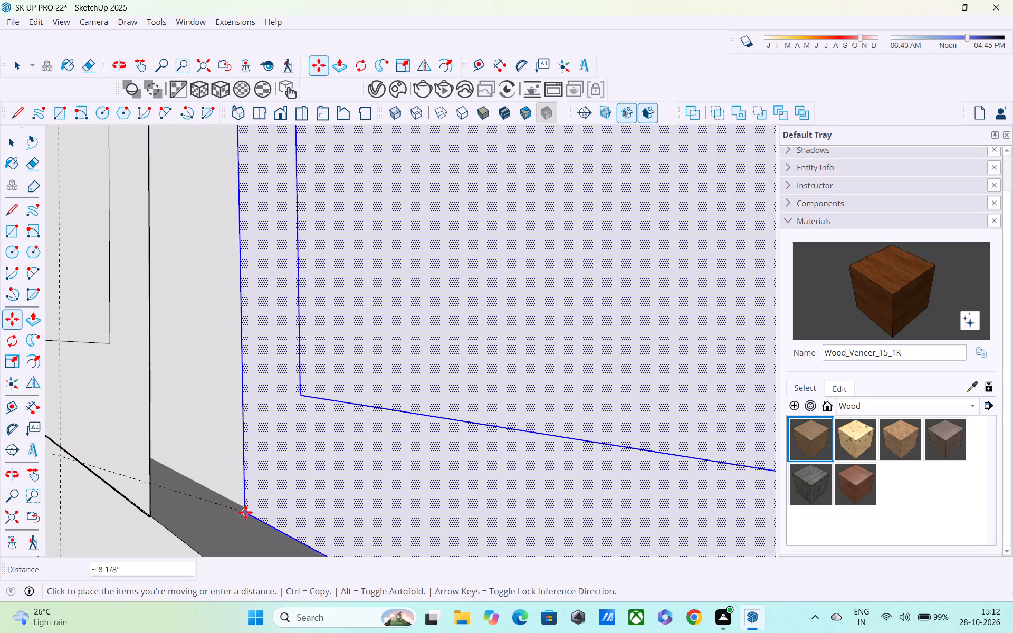
{"action": "left_click", "coordinate": [247, 510]}
Move the double window 2 3/16" sideways from its lower corner to meet the lower corner of the adjacent wider side panel.
{"action": "scroll", "coordinate": [223, 461], "scroll_direction": "down", "scroll_amount": 11}
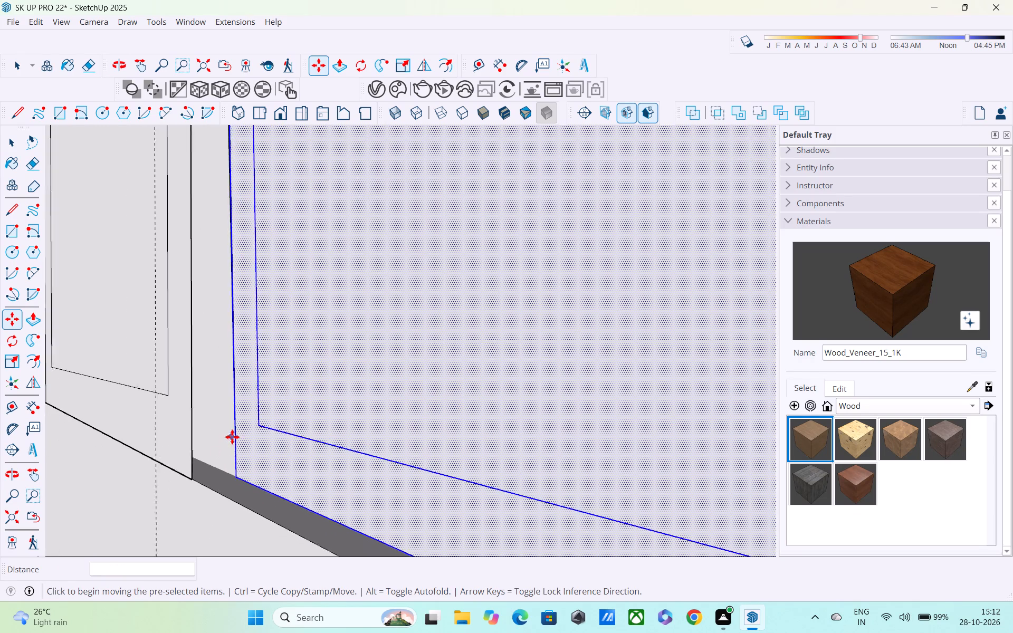
{"action": "scroll", "coordinate": [240, 413], "scroll_direction": "down", "scroll_amount": 6}
{"action": "middle_click_drag", "start_coordinate": [242, 410], "coordinate": [279, 415]}
{"action": "scroll", "coordinate": [240, 457], "scroll_direction": "up", "scroll_amount": 5}
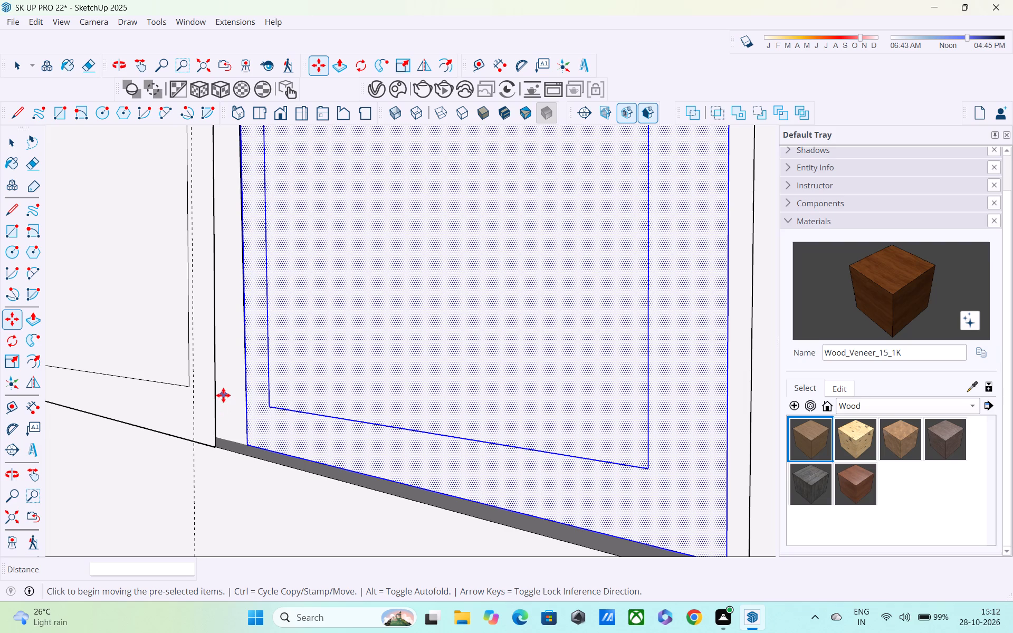
{"action": "key", "text": "space"}
{"action": "double_click", "coordinate": [203, 412]}
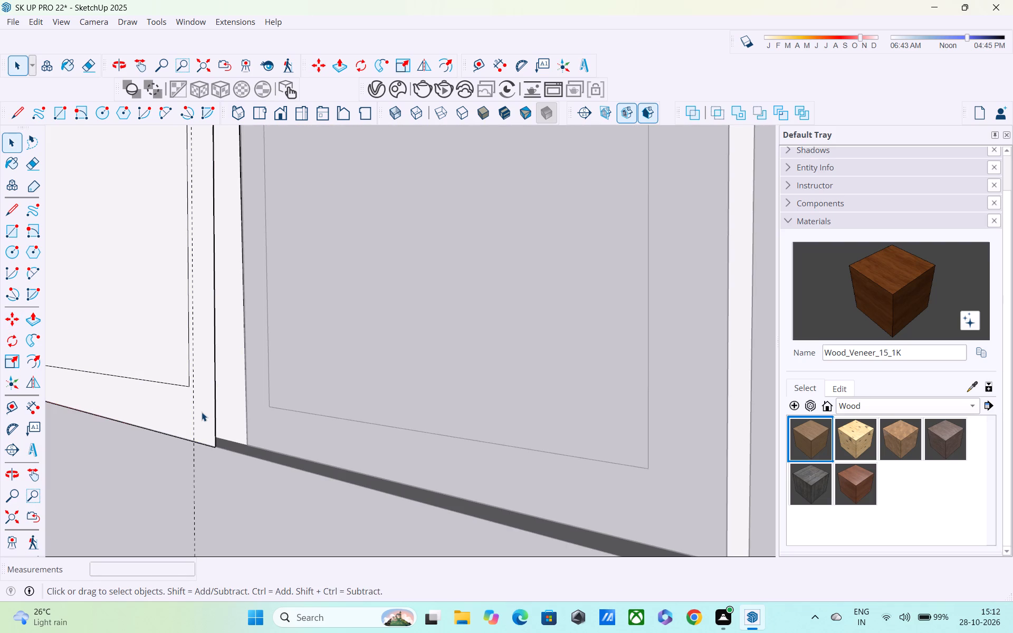
{"action": "key", "text": "m"}
{"action": "key", "text": "space"}
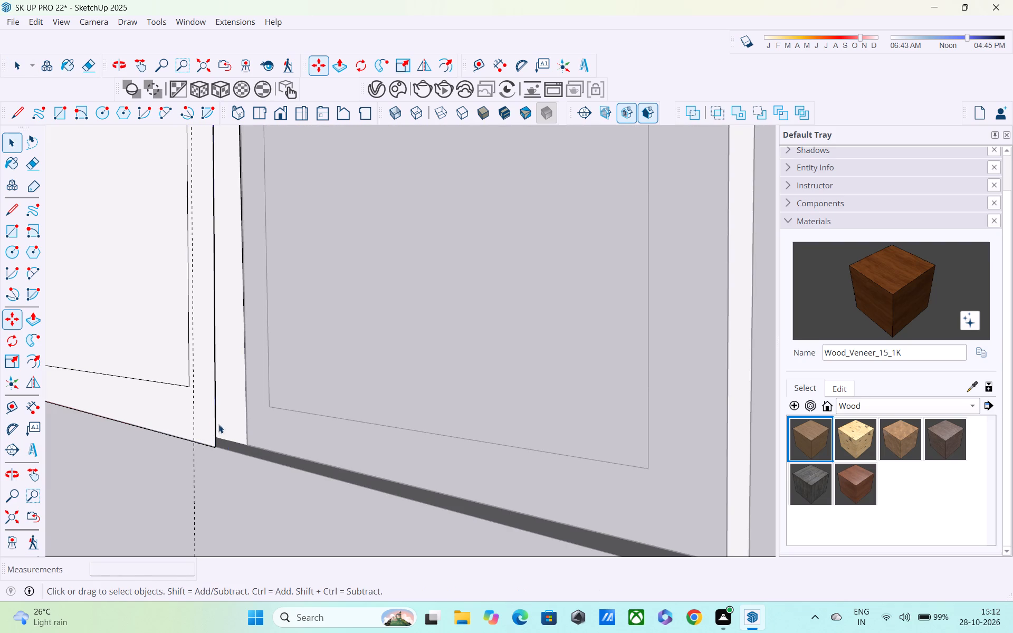
{"action": "triple_click", "coordinate": [214, 390]}
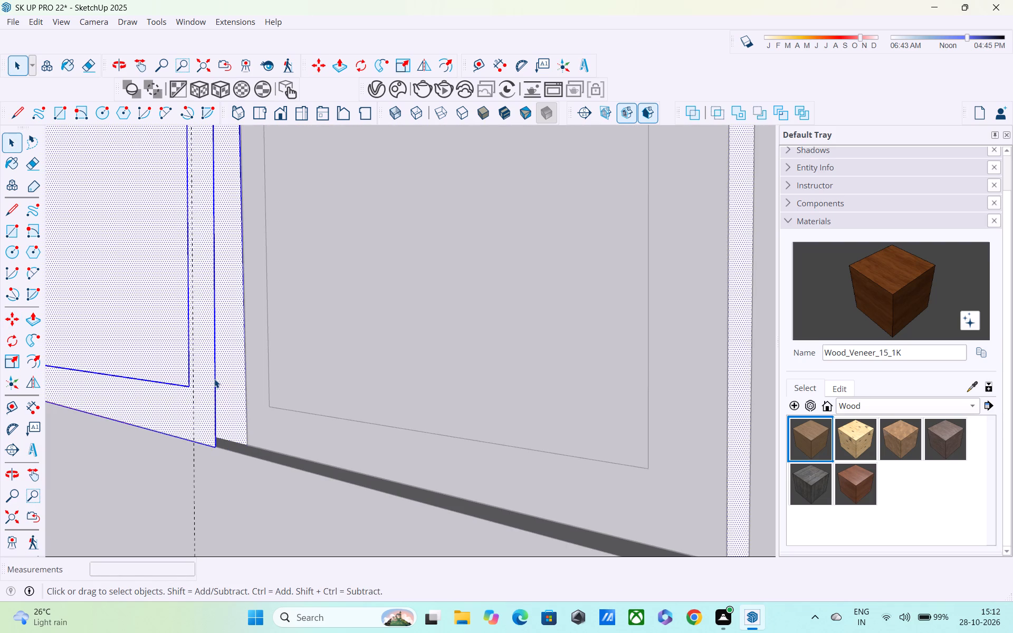
{"action": "key", "text": "m"}
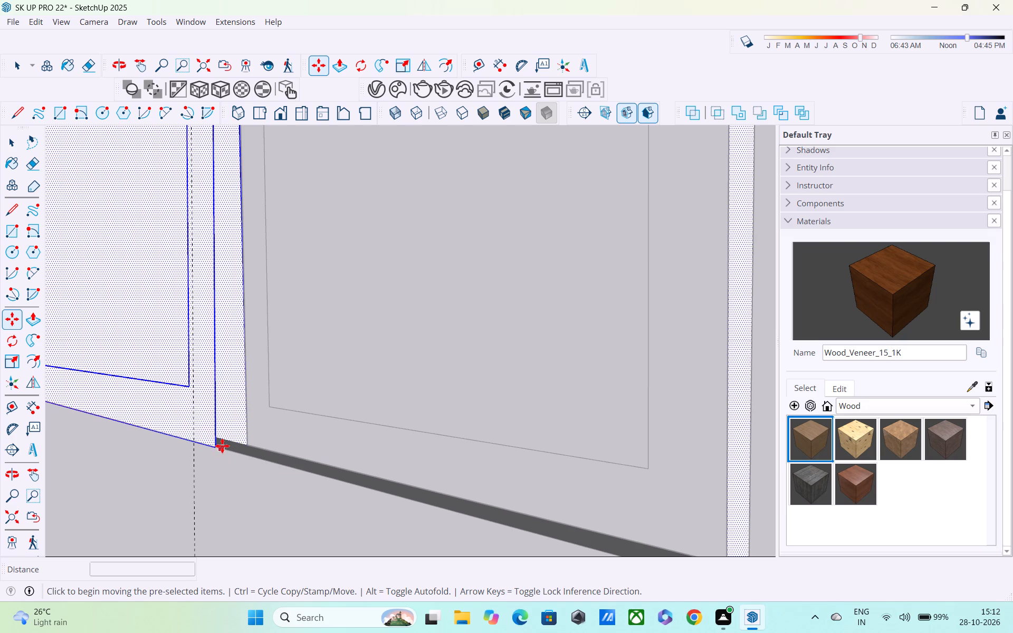
{"action": "left_click", "coordinate": [218, 448]}
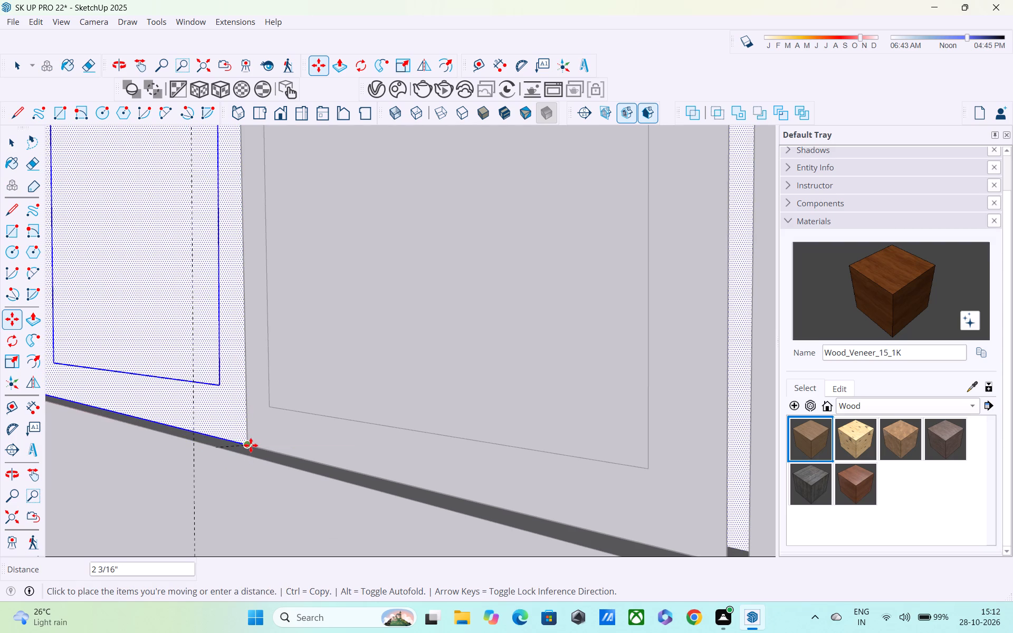
{"action": "left_click", "coordinate": [251, 445]}
Examine the repositioned double window against the side panels, the guides and the double door below.
{"action": "scroll", "coordinate": [251, 443], "scroll_direction": "down", "scroll_amount": 14}
{"action": "middle_click_drag", "start_coordinate": [214, 426], "coordinate": [222, 424]}
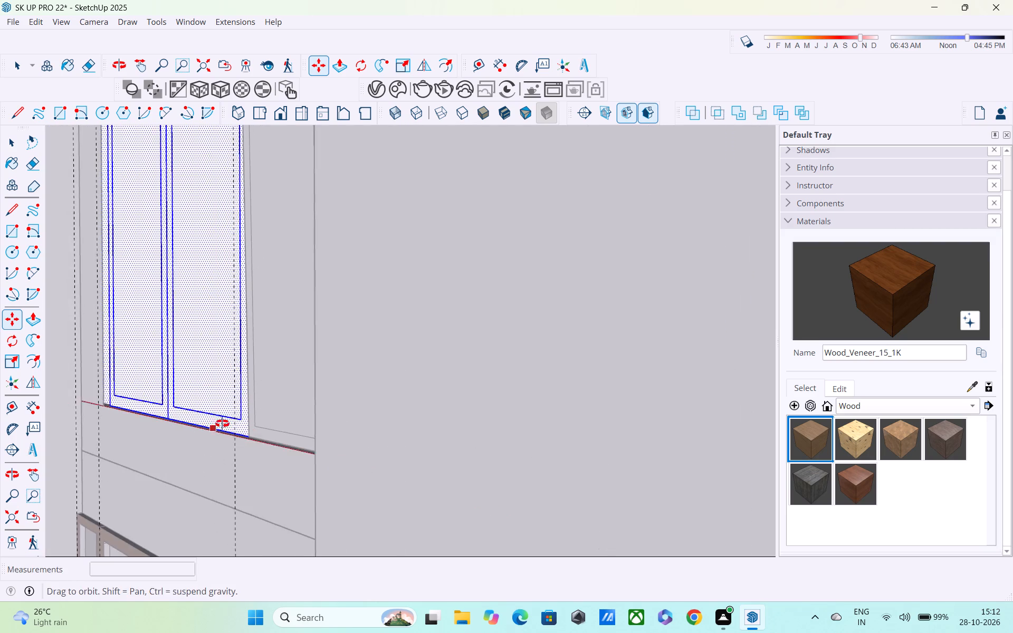
{"action": "middle_click_drag", "start_coordinate": [222, 424], "coordinate": [514, 424]}
{"action": "scroll", "coordinate": [515, 423], "scroll_direction": "down", "scroll_amount": 10}
{"action": "middle_click_drag", "start_coordinate": [507, 415], "coordinate": [514, 506], "text": "shift"}
{"action": "middle_click_drag", "start_coordinate": [409, 365], "coordinate": [335, 606]}
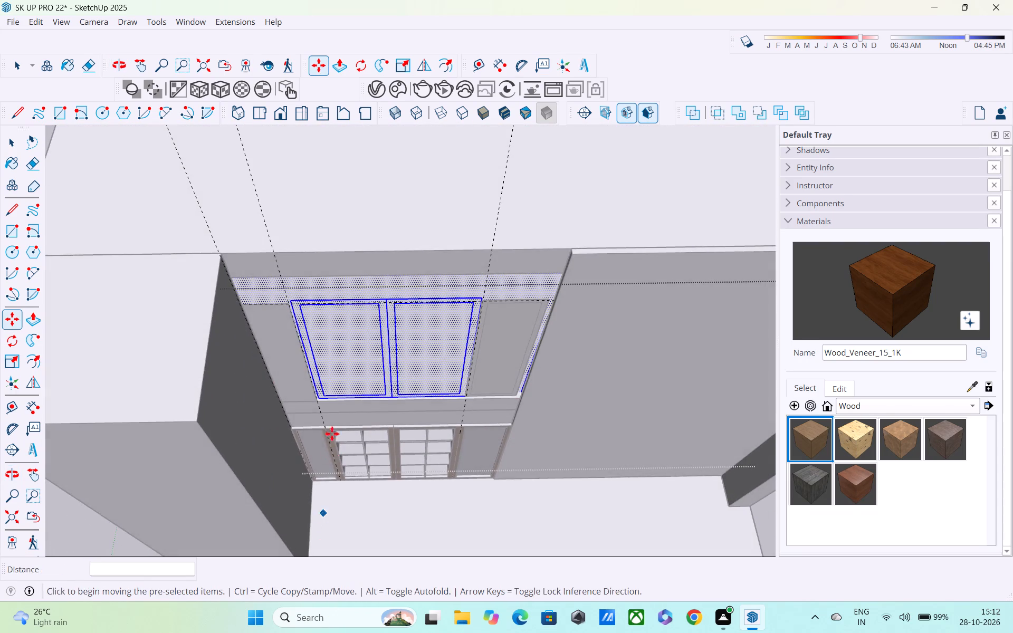
{"action": "middle_click_drag", "start_coordinate": [333, 370], "coordinate": [359, 122]}
{"action": "middle_click_drag", "start_coordinate": [368, 166], "coordinate": [372, 357], "text": "shift"}
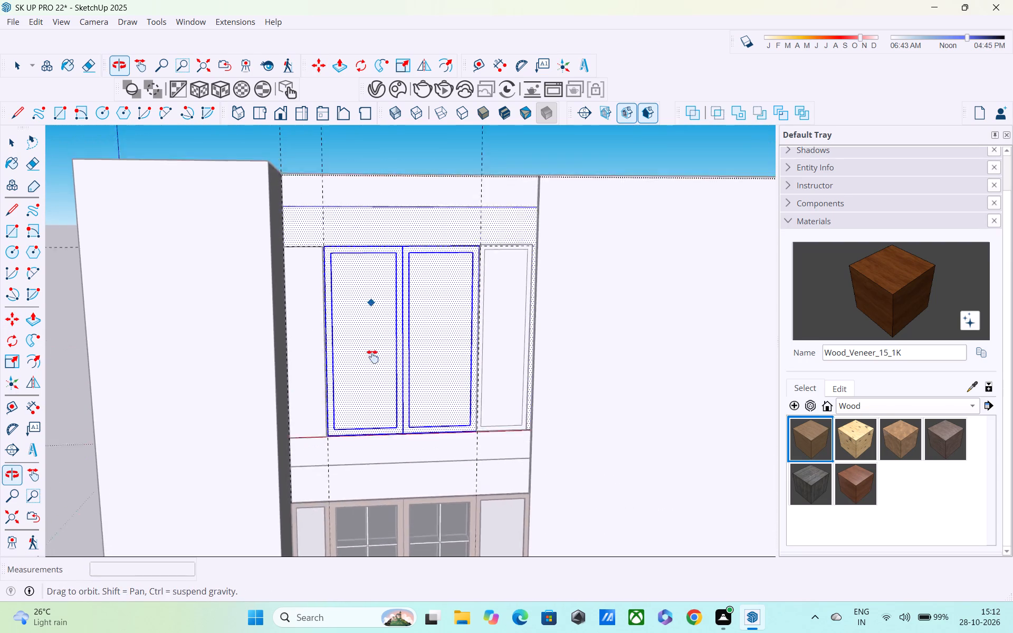
{"action": "middle_click_drag", "start_coordinate": [372, 357], "coordinate": [372, 362], "text": "shift"}
{"action": "scroll", "coordinate": [372, 362], "scroll_direction": "up", "scroll_amount": 1, "text": "shift"}
{"action": "scroll", "coordinate": [365, 323], "scroll_direction": "down", "scroll_amount": 1}
{"action": "scroll", "coordinate": [365, 322], "scroll_direction": "up", "scroll_amount": 3}
{"action": "middle_click_drag", "start_coordinate": [362, 305], "coordinate": [356, 226]}
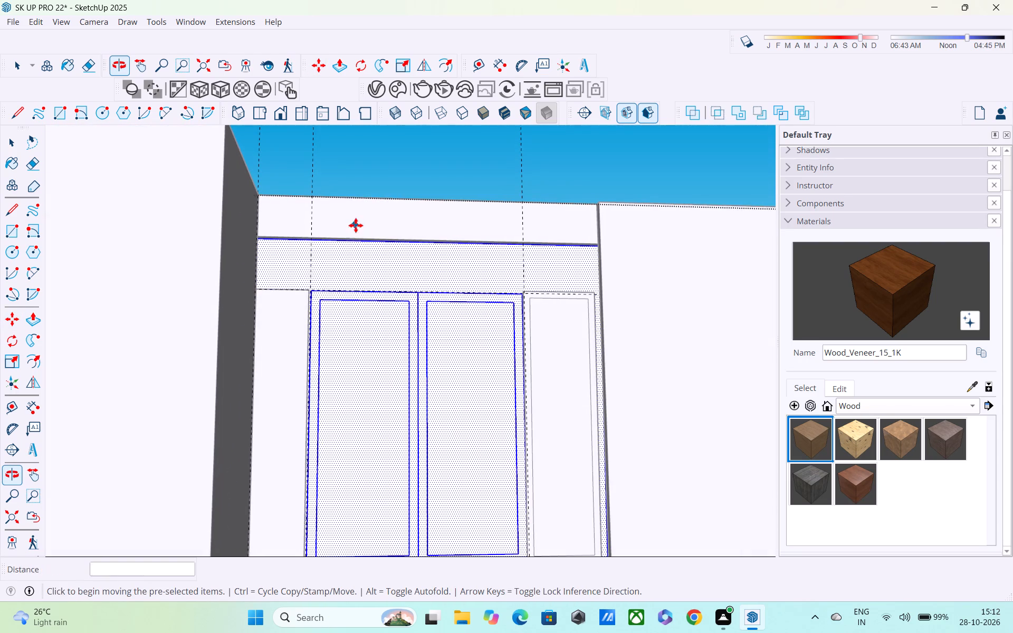
{"action": "middle_click_drag", "start_coordinate": [314, 382], "coordinate": [118, 632]}
{"action": "middle_click_drag", "start_coordinate": [500, 375], "coordinate": [423, 391]}
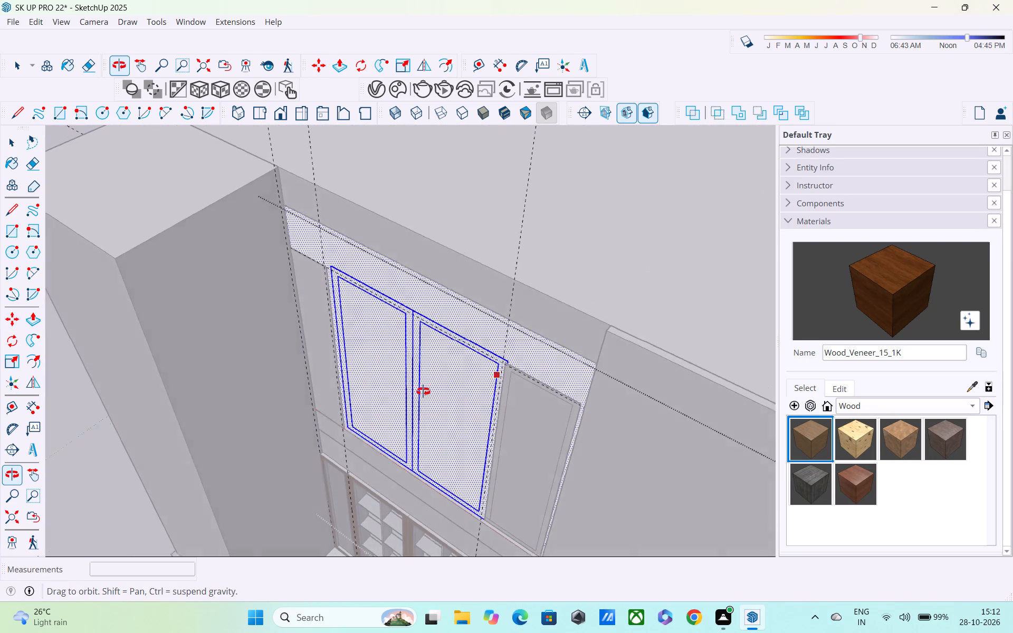
{"action": "middle_click_drag", "start_coordinate": [423, 391], "coordinate": [629, 86]}
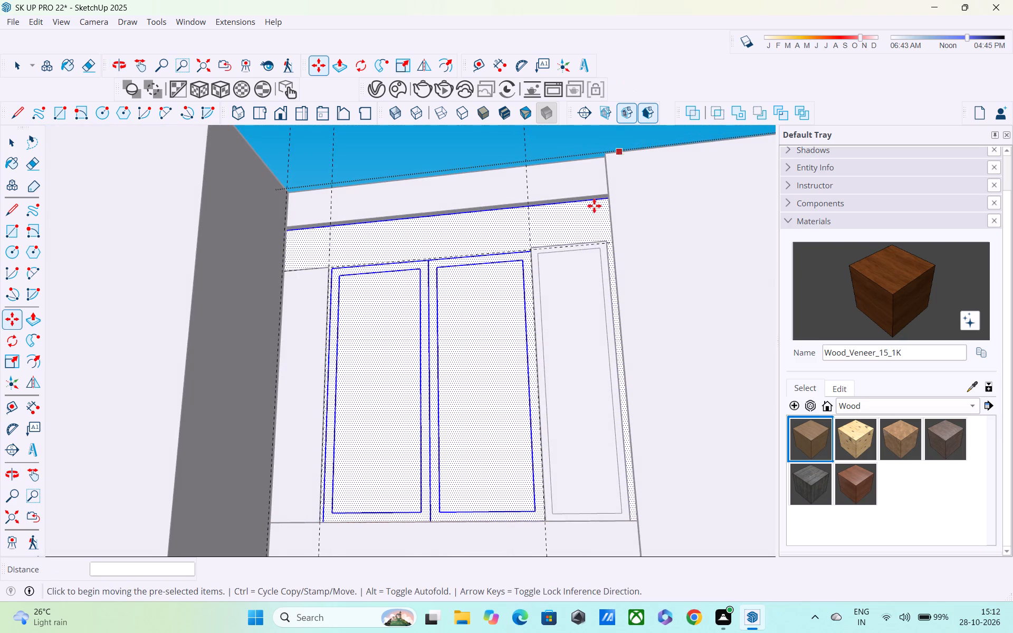
{"action": "scroll", "coordinate": [582, 214], "scroll_direction": "up", "scroll_amount": 1}
{"action": "key", "text": "space"}
{"action": "scroll", "coordinate": [519, 193], "scroll_direction": "down", "scroll_amount": 6}
{"action": "left_click", "coordinate": [445, 127]}
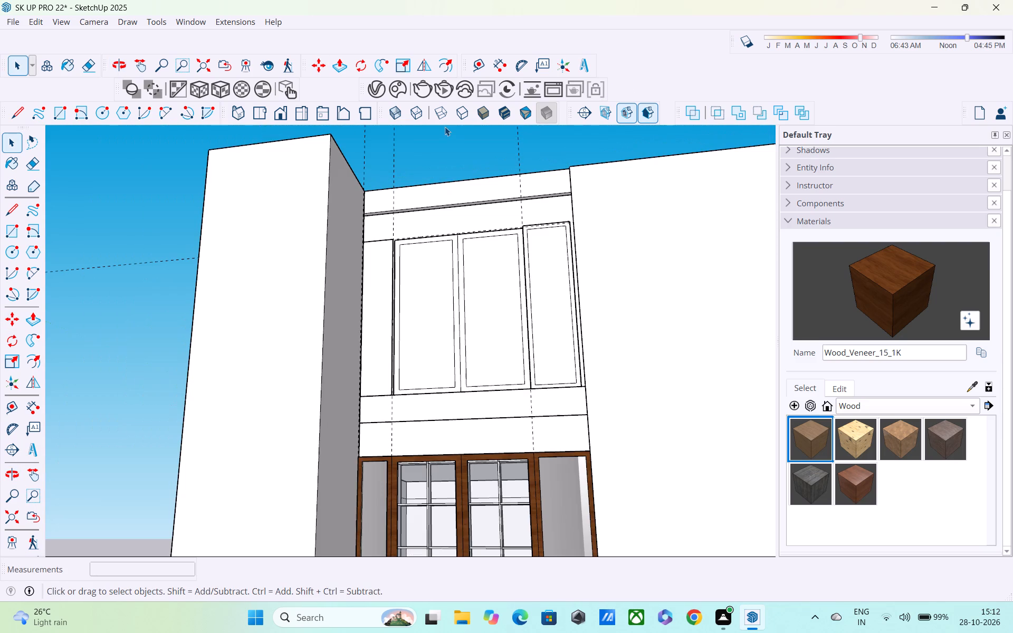
Offset the outline of the narrow side panel beside the projecting wall block 3" inward.
{"action": "middle_click_drag", "start_coordinate": [441, 289], "coordinate": [481, 416]}
{"action": "scroll", "coordinate": [481, 416], "scroll_direction": "up", "scroll_amount": 1}
{"action": "scroll", "coordinate": [417, 332], "scroll_direction": "up", "scroll_amount": 7}
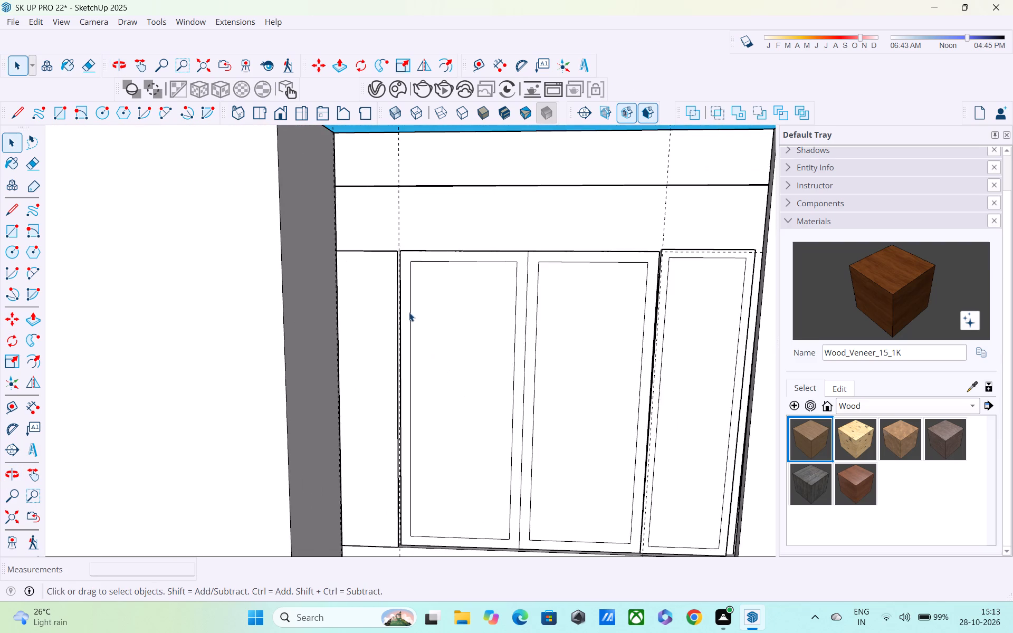
{"action": "scroll", "coordinate": [409, 312], "scroll_direction": "up", "scroll_amount": 3}
{"action": "middle_click_drag", "start_coordinate": [406, 318], "coordinate": [514, 397]}
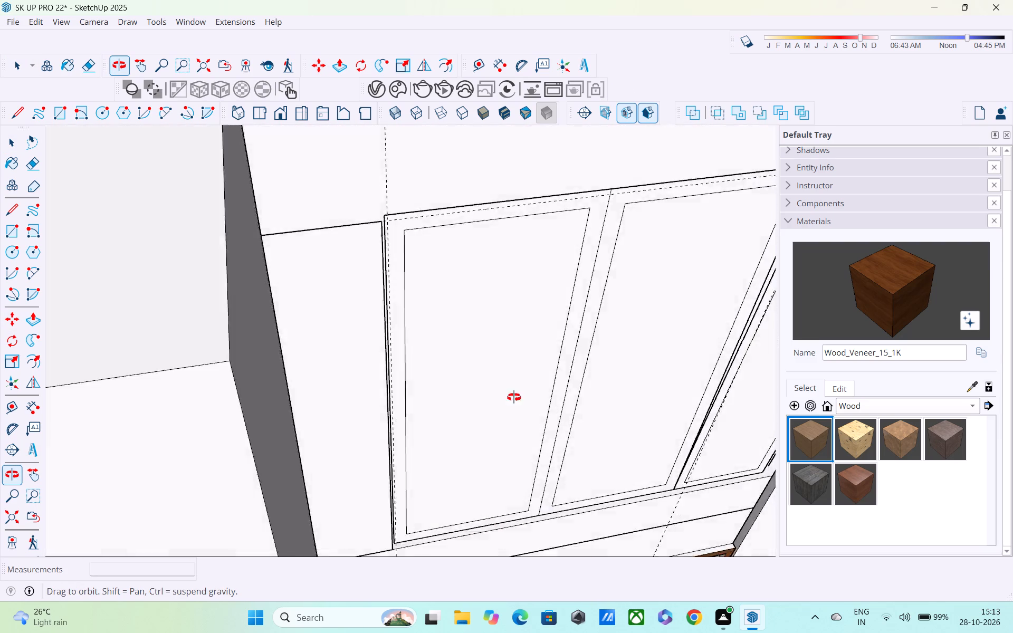
{"action": "middle_click_drag", "start_coordinate": [514, 397], "coordinate": [324, 225]}
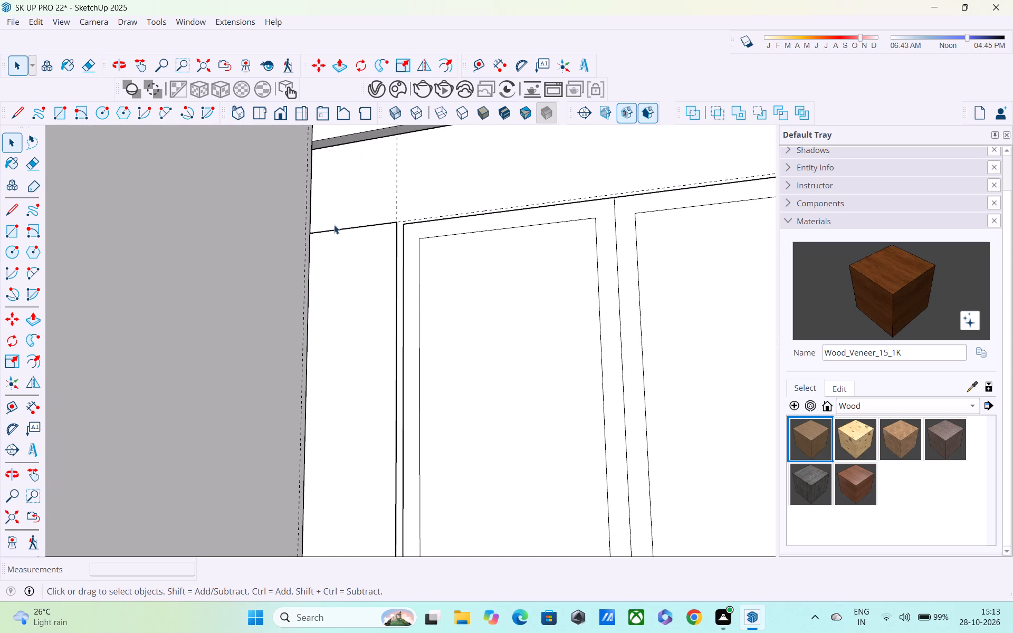
{"action": "scroll", "coordinate": [340, 232], "scroll_direction": "up", "scroll_amount": 1}
{"action": "key", "text": "f"}
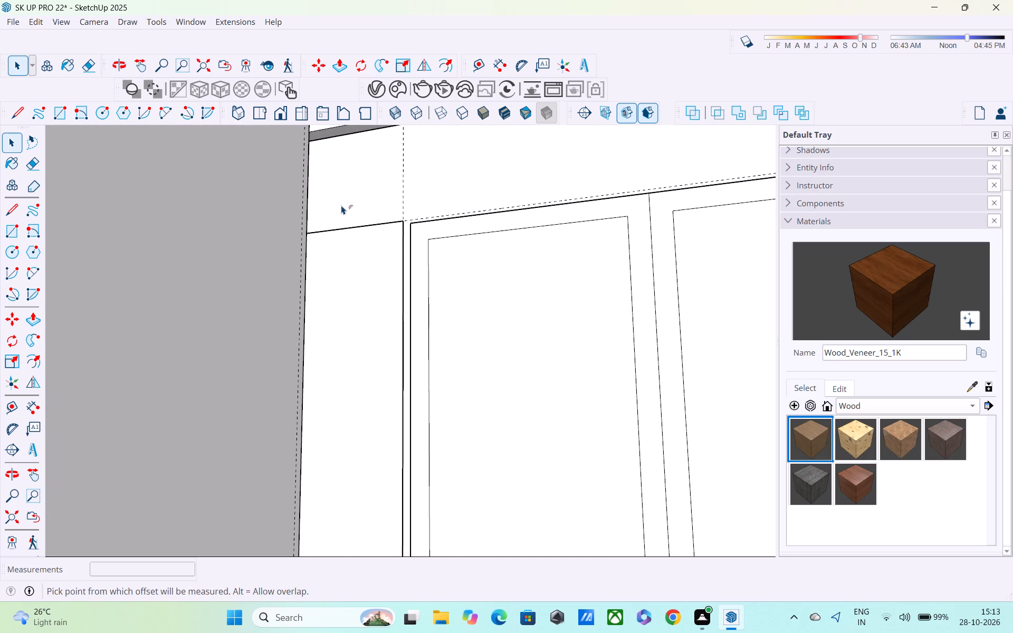
{"action": "left_click", "coordinate": [352, 288]}
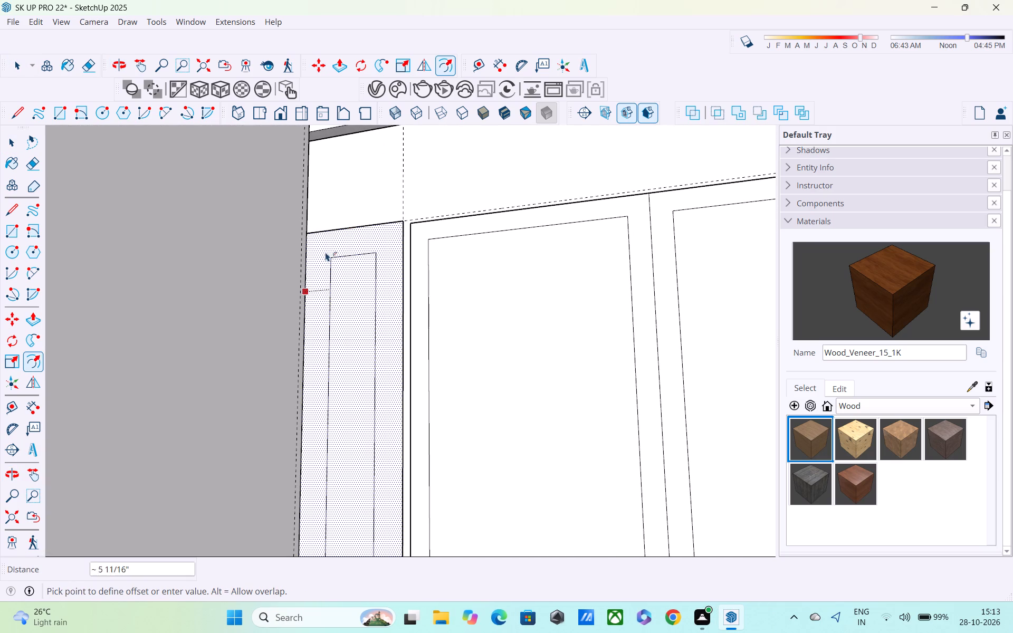
{"action": "type", "text": "3\""}
{"action": "key", "text": "Return"}
{"action": "scroll", "coordinate": [316, 234], "scroll_direction": "down", "scroll_amount": 8}
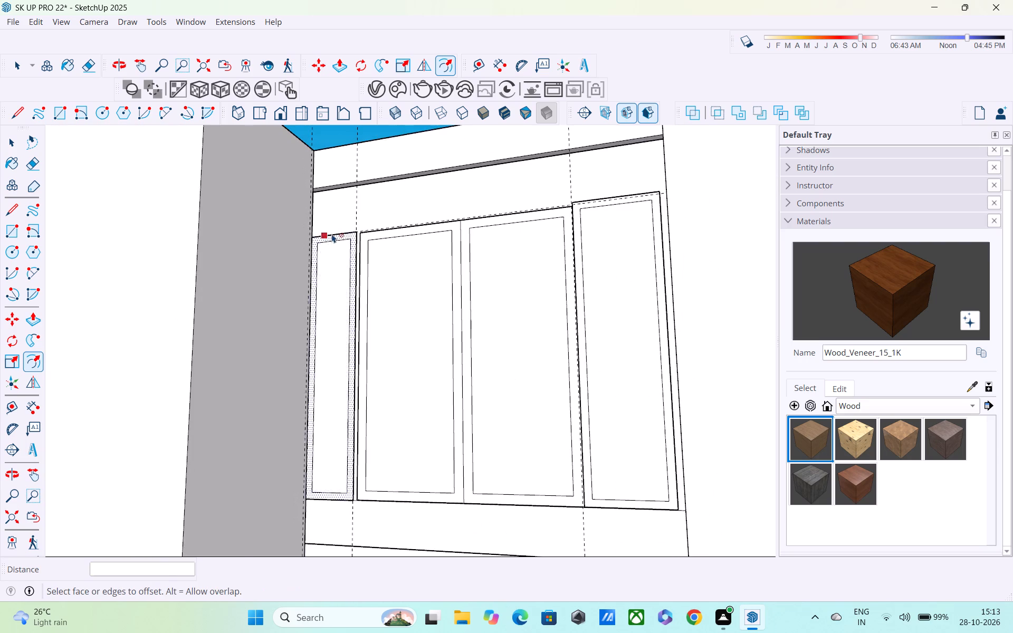
{"action": "scroll", "coordinate": [333, 234], "scroll_direction": "down", "scroll_amount": 5}
{"action": "scroll", "coordinate": [517, 248], "scroll_direction": "up", "scroll_amount": 8}
{"action": "scroll", "coordinate": [503, 248], "scroll_direction": "down", "scroll_amount": 5}
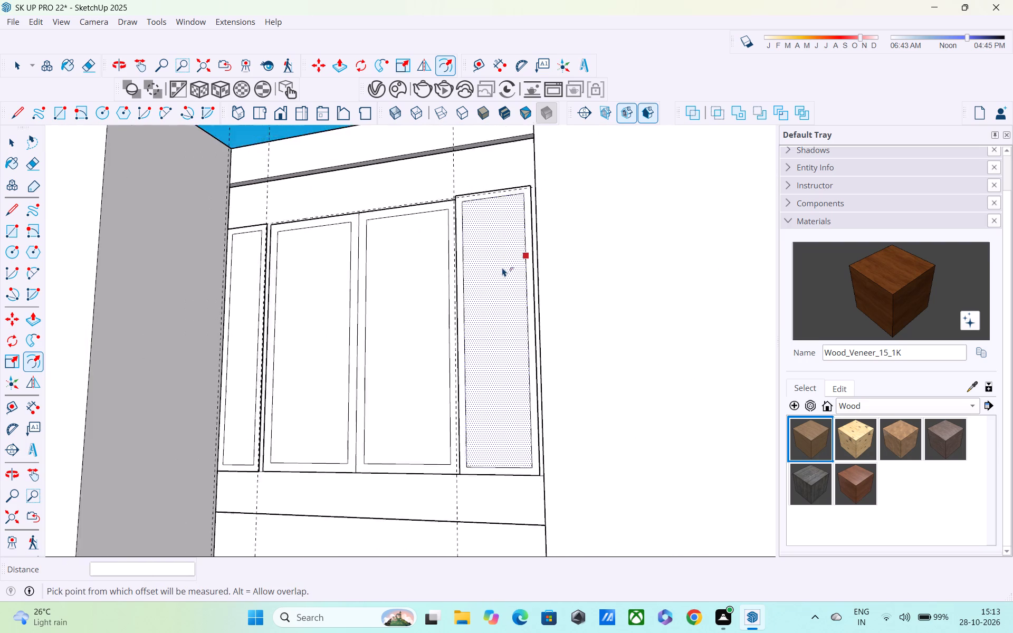
{"action": "scroll", "coordinate": [502, 267], "scroll_direction": "down", "scroll_amount": 6}
{"action": "scroll", "coordinate": [496, 269], "scroll_direction": "up", "scroll_amount": 1}
{"action": "key", "text": "space"}
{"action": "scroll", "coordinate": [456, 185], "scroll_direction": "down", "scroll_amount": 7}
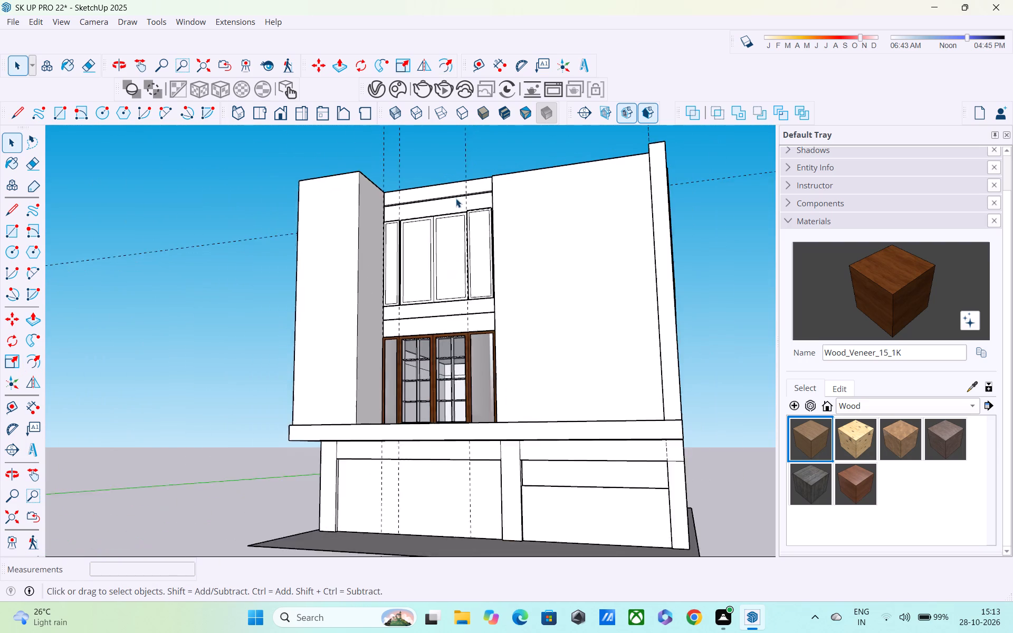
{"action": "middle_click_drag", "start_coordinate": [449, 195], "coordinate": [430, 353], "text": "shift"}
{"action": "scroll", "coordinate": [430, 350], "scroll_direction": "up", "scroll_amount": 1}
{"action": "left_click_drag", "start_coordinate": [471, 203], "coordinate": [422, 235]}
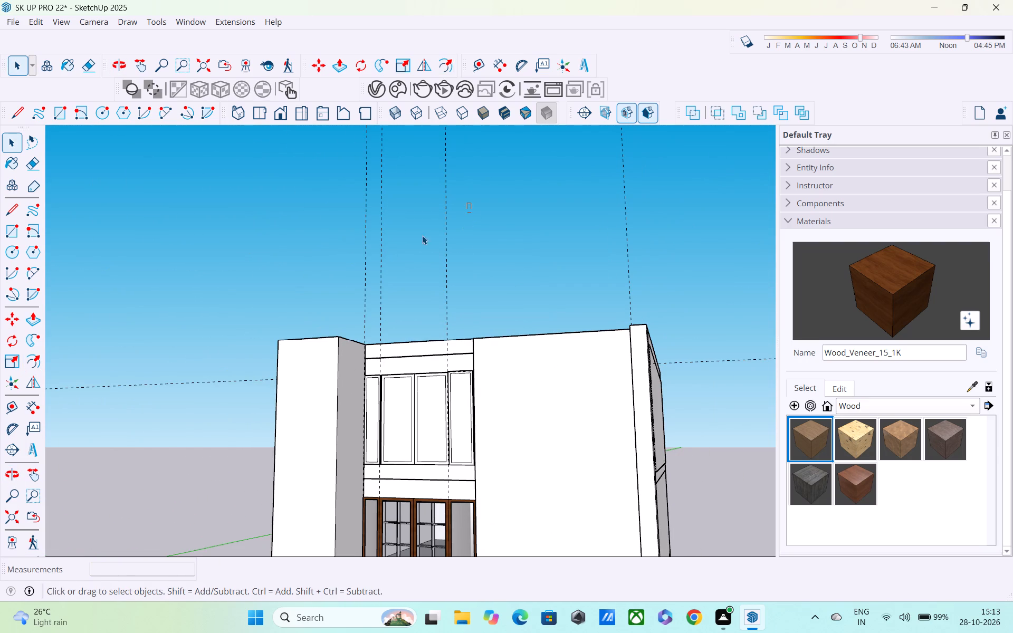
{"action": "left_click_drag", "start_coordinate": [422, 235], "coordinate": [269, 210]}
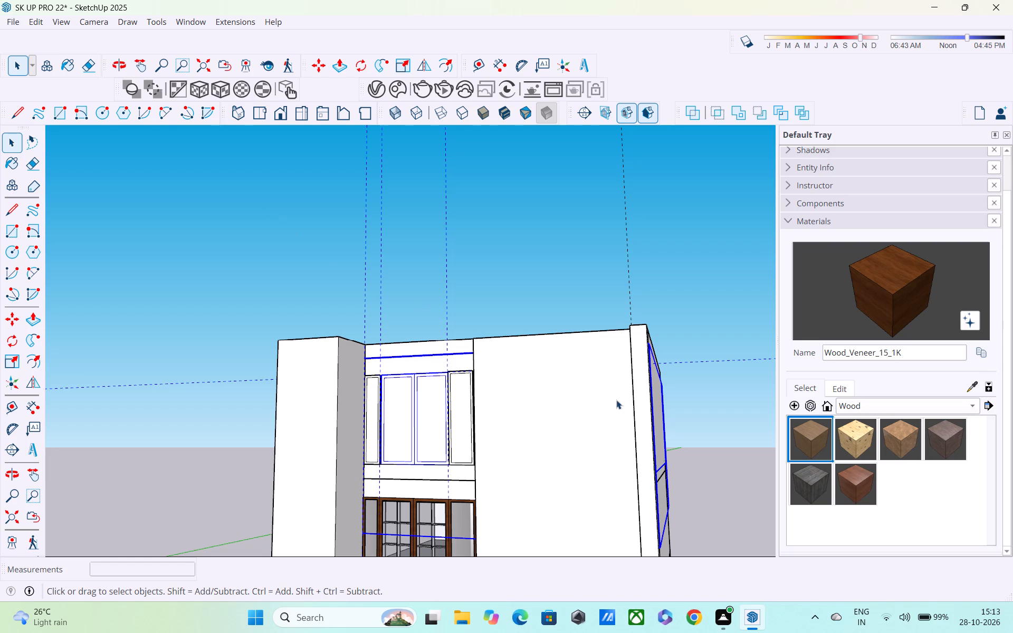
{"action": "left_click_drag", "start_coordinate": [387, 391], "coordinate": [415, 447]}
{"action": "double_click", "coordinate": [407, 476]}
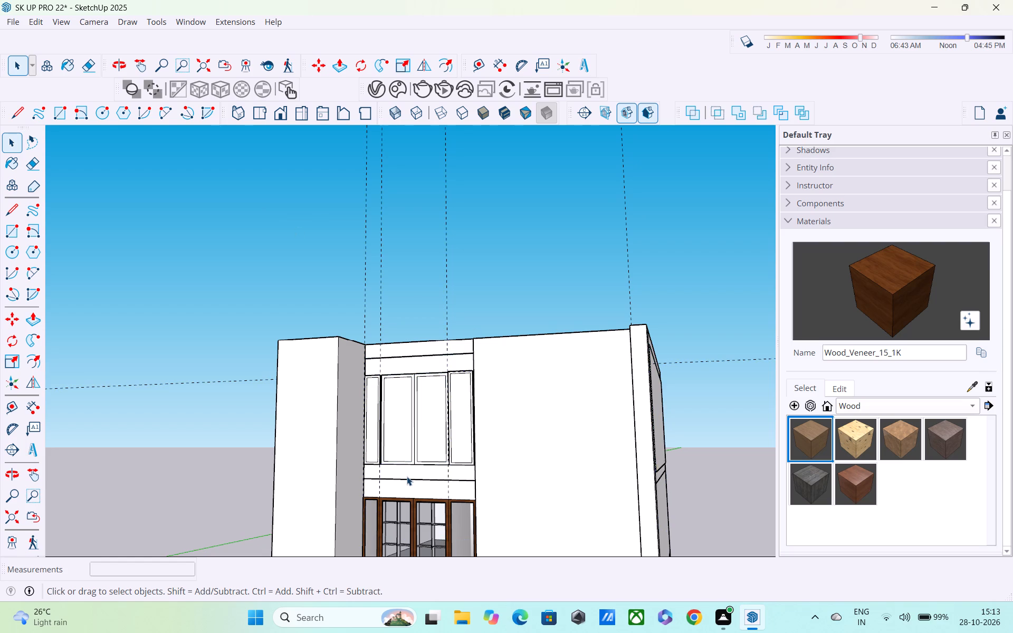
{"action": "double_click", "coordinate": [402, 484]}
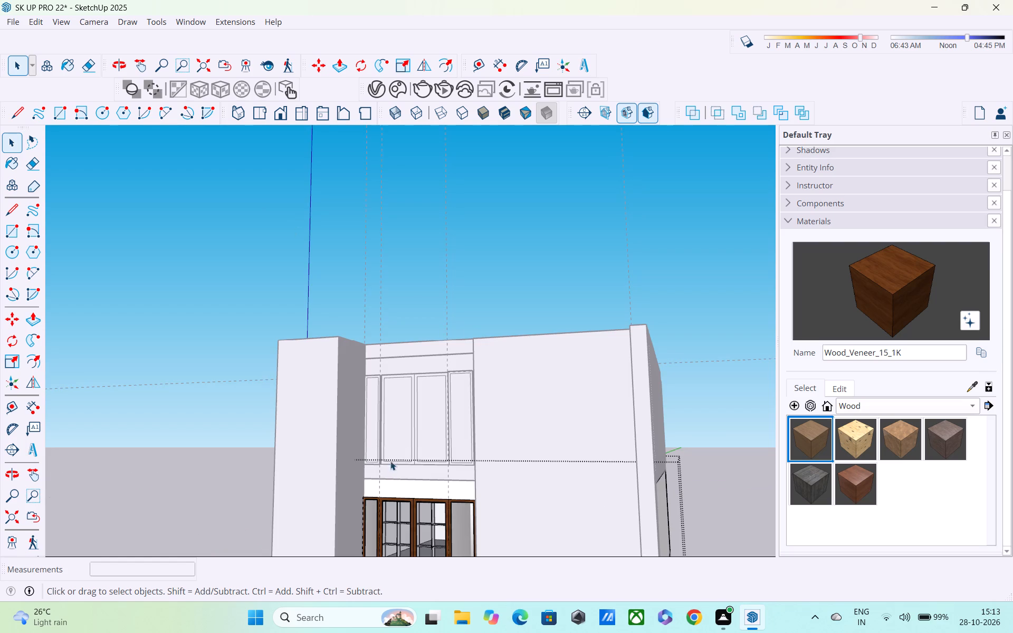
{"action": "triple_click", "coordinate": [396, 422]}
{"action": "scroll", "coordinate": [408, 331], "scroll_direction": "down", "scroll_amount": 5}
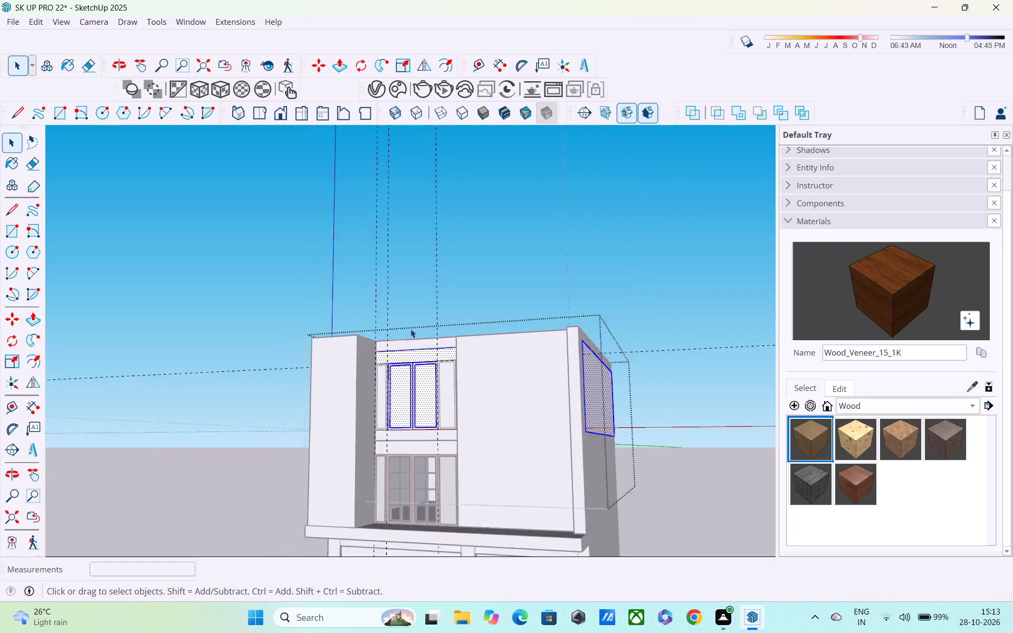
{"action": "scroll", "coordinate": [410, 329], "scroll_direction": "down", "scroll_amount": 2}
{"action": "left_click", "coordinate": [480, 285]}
Delete the vertical guide between the double window and the wider side panel.
{"action": "scroll", "coordinate": [428, 385], "scroll_direction": "down", "scroll_amount": 3}
{"action": "middle_click_drag", "start_coordinate": [414, 348], "coordinate": [400, 362]}
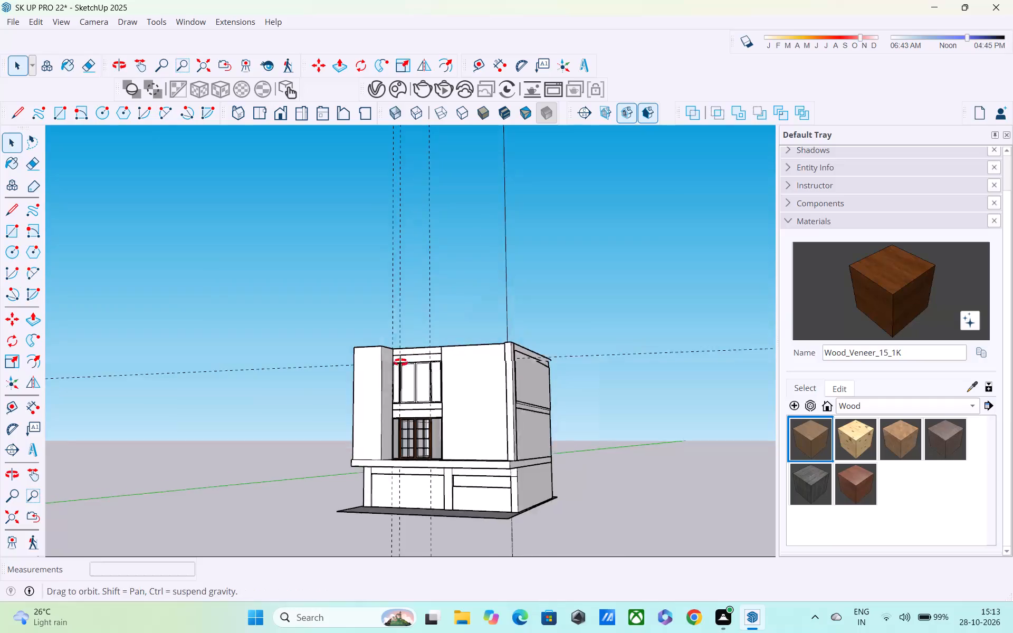
{"action": "middle_click_drag", "start_coordinate": [400, 362], "coordinate": [388, 372]}
{"action": "scroll", "coordinate": [388, 371], "scroll_direction": "up", "scroll_amount": 6}
{"action": "scroll", "coordinate": [445, 270], "scroll_direction": "up", "scroll_amount": 6}
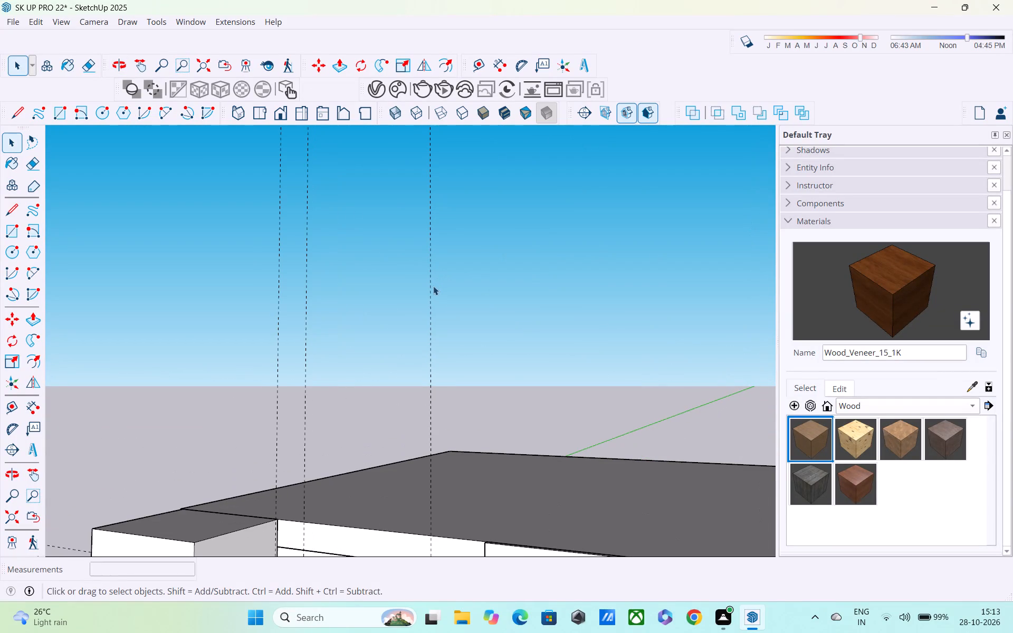
{"action": "triple_click", "coordinate": [429, 292]}
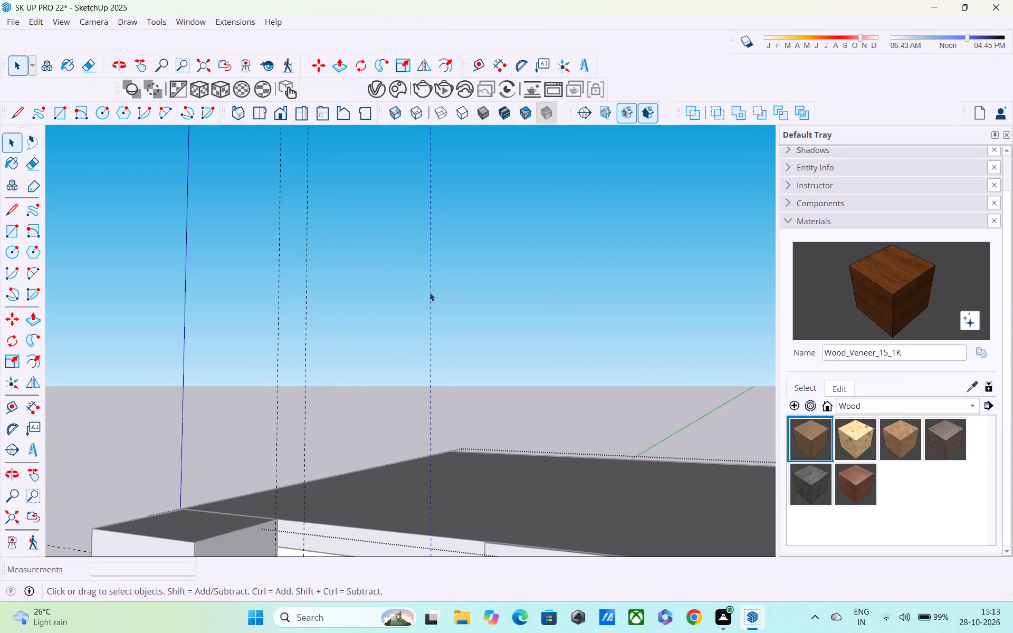
{"action": "key", "text": "Delete"}
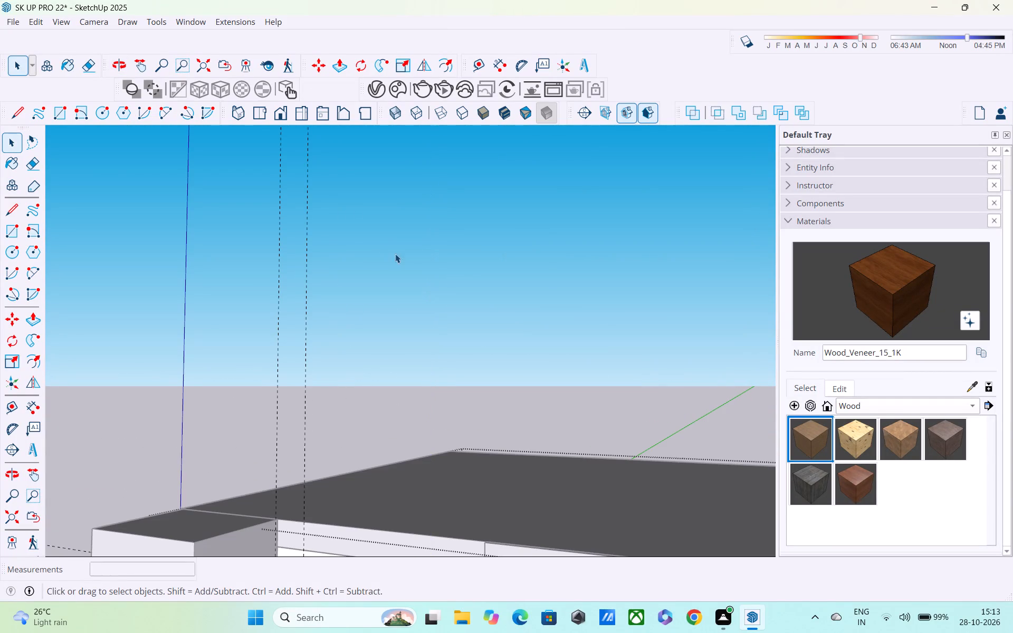
Delete the vertical guide between the double window and the narrow side panel.
{"action": "scroll", "coordinate": [403, 205], "scroll_direction": "down", "scroll_amount": 7}
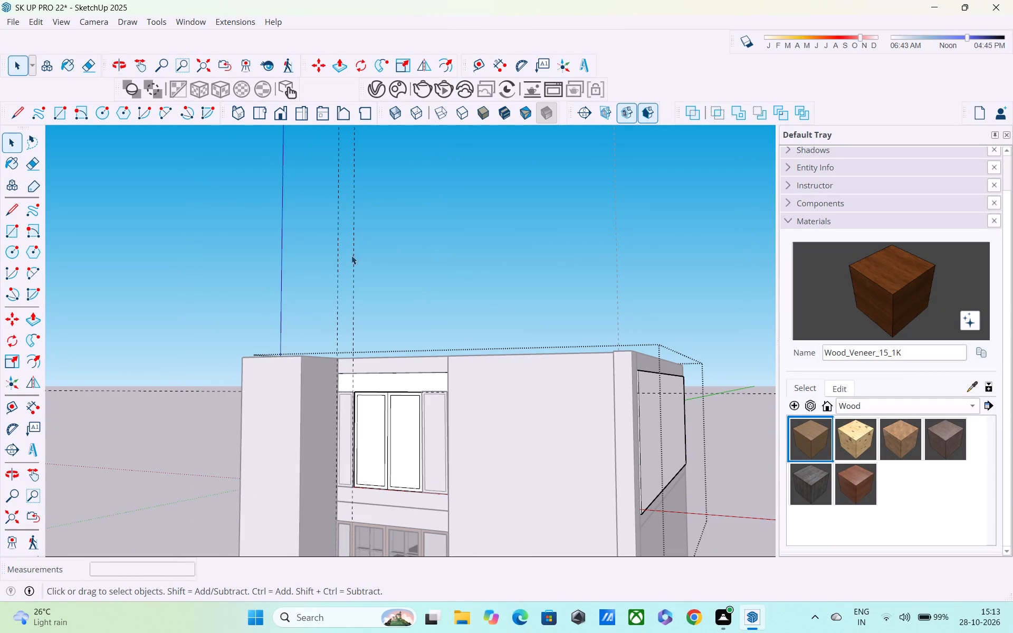
{"action": "left_click", "coordinate": [351, 260]}
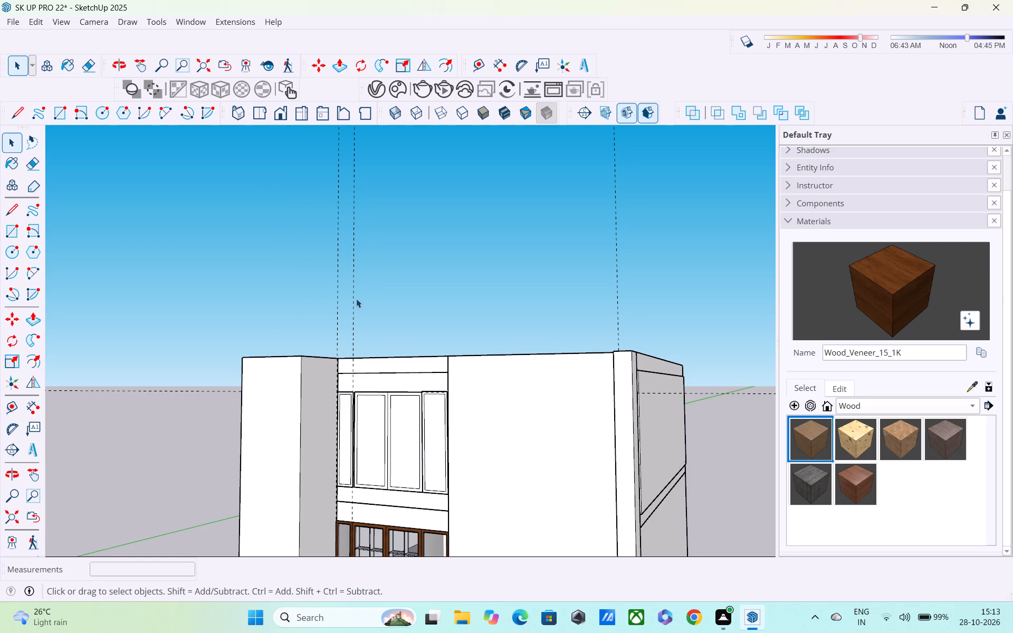
{"action": "double_click", "coordinate": [355, 272]}
{"action": "left_click", "coordinate": [355, 272]}
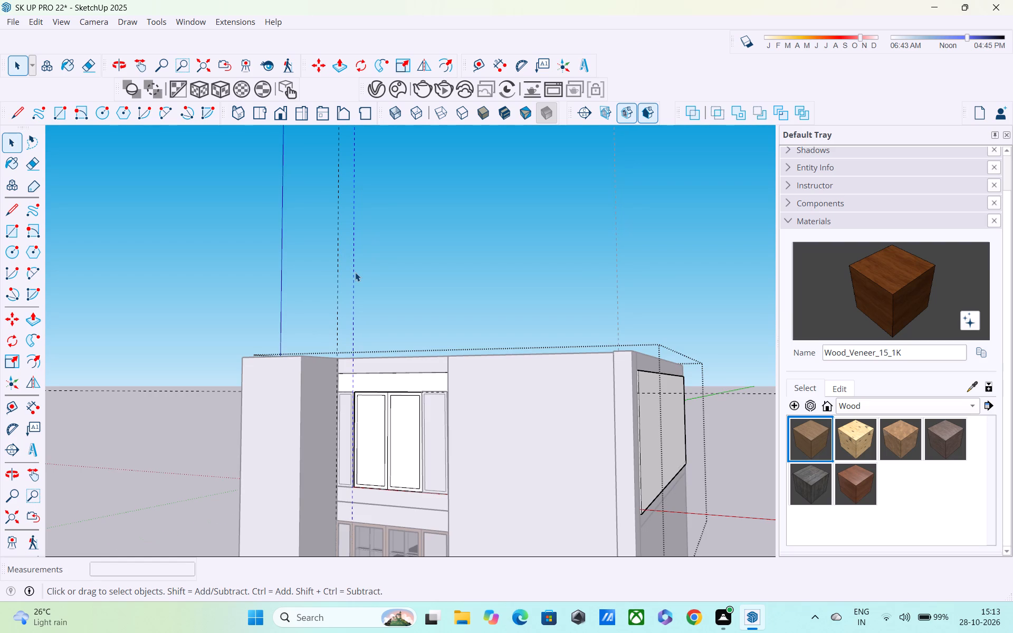
{"action": "key", "text": "Delete"}
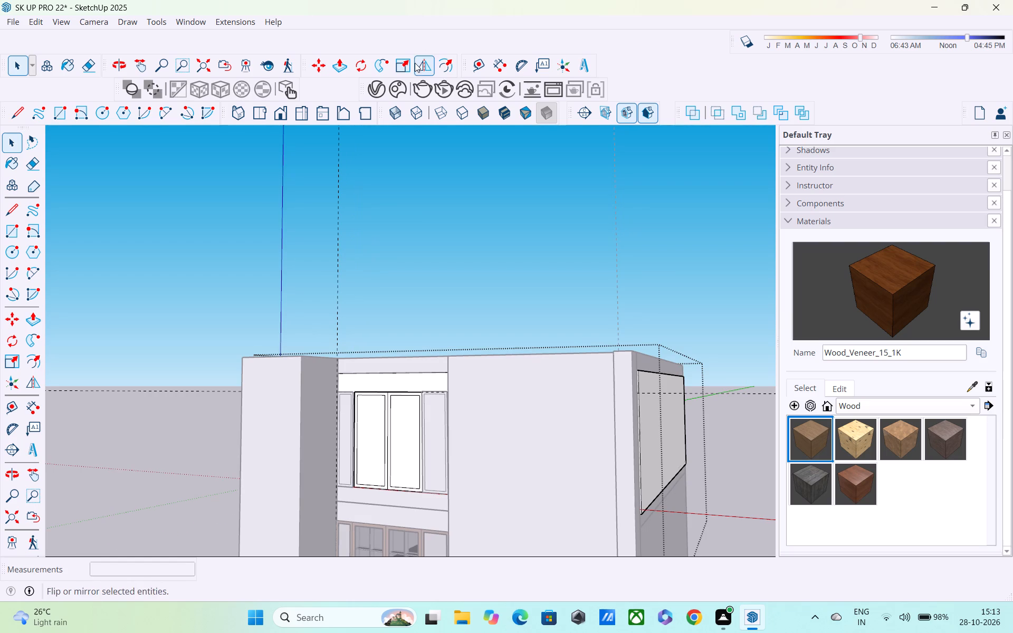
Delete the vertical guide along the recess corner next to the projecting wall block.
{"action": "left_click", "coordinate": [341, 194]}
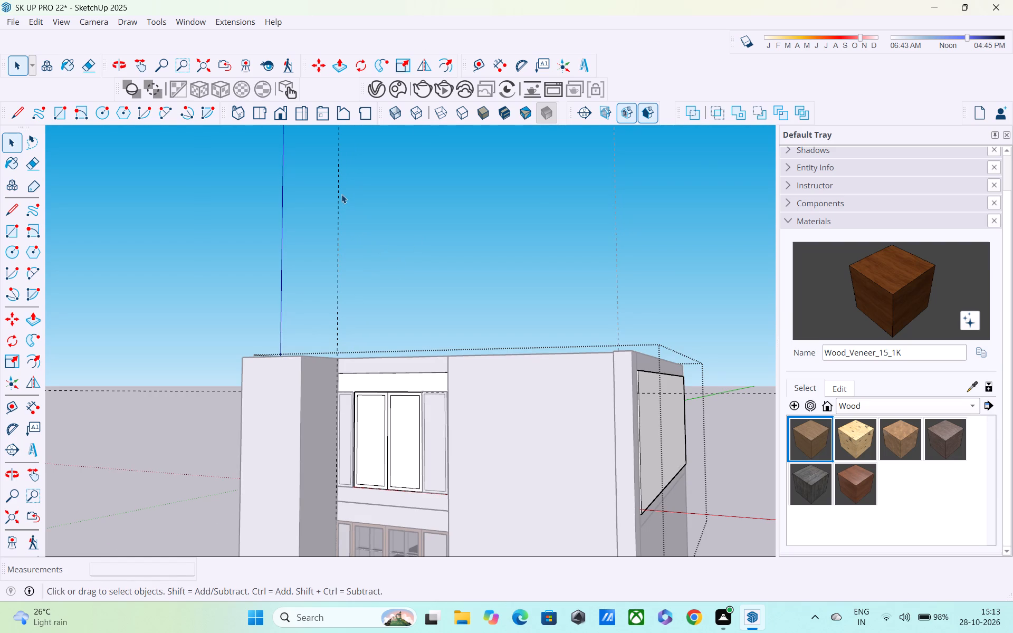
{"action": "double_click", "coordinate": [341, 194]}
{"action": "double_click", "coordinate": [339, 205]}
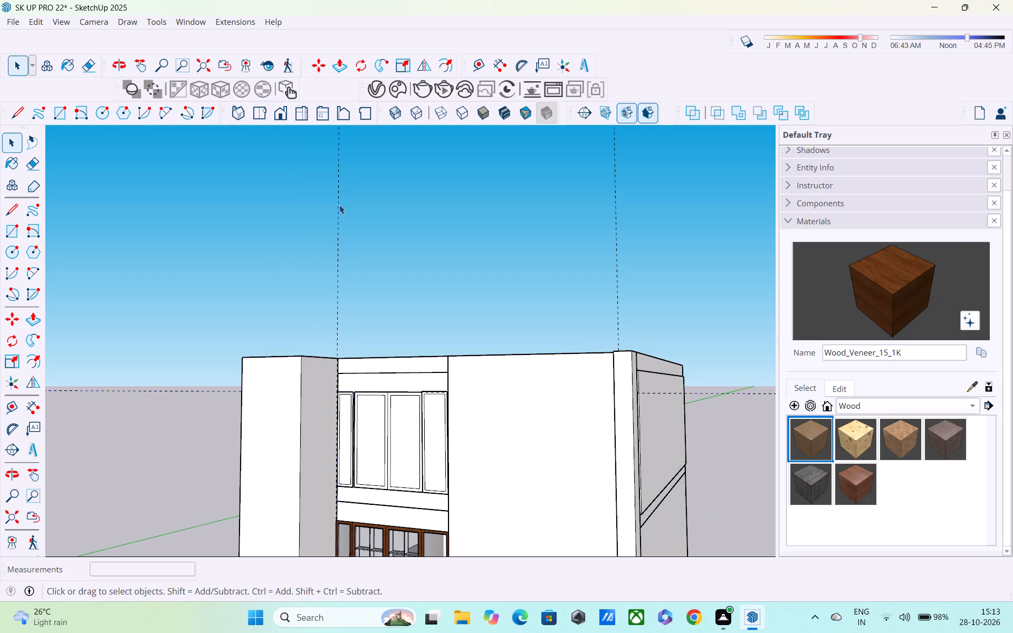
{"action": "left_click", "coordinate": [340, 200]}
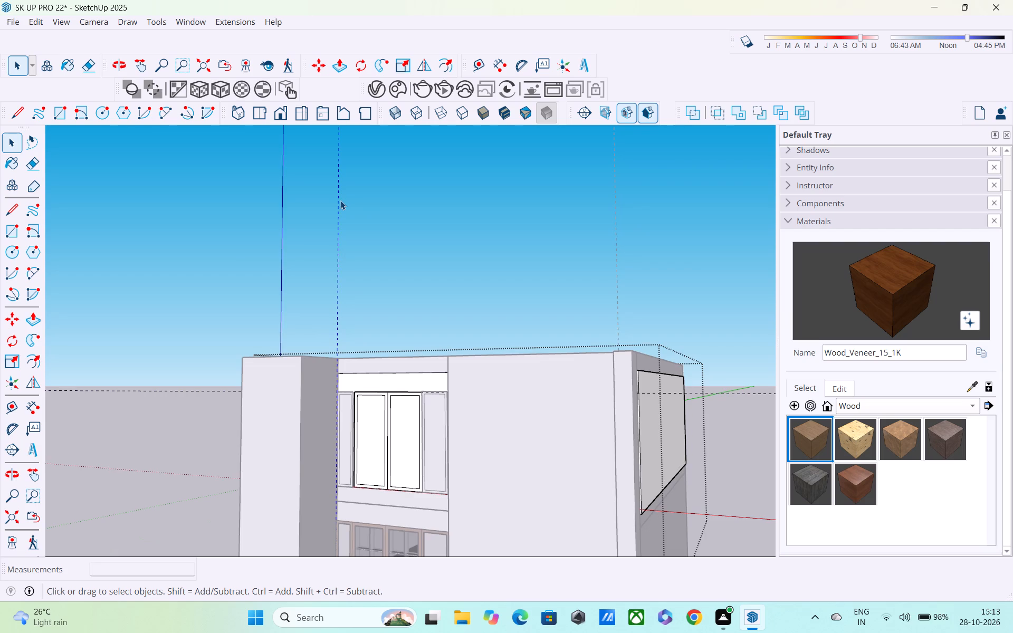
{"action": "key", "text": "Delete"}
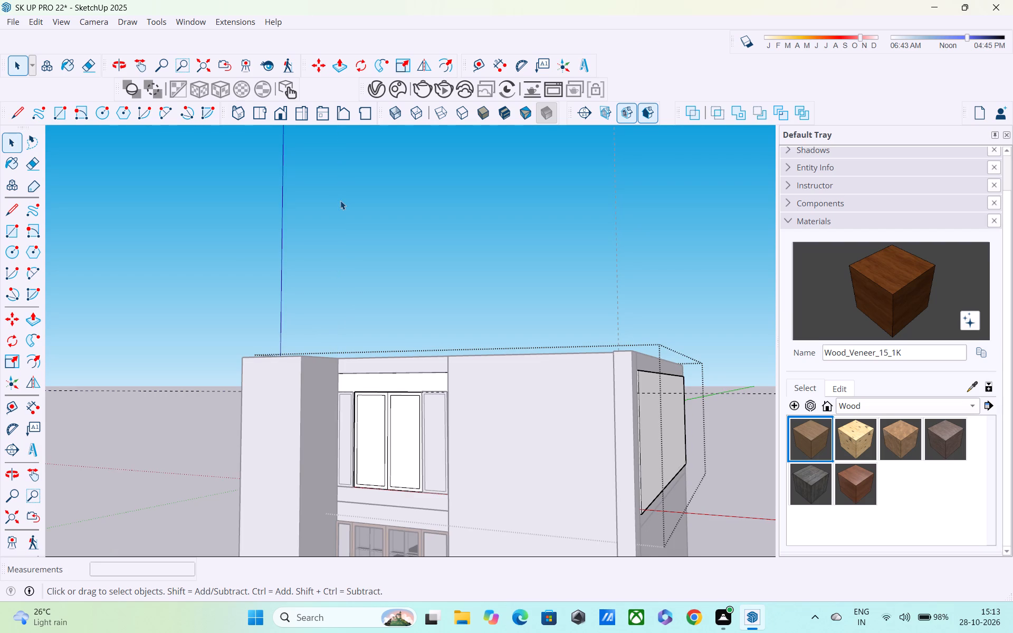
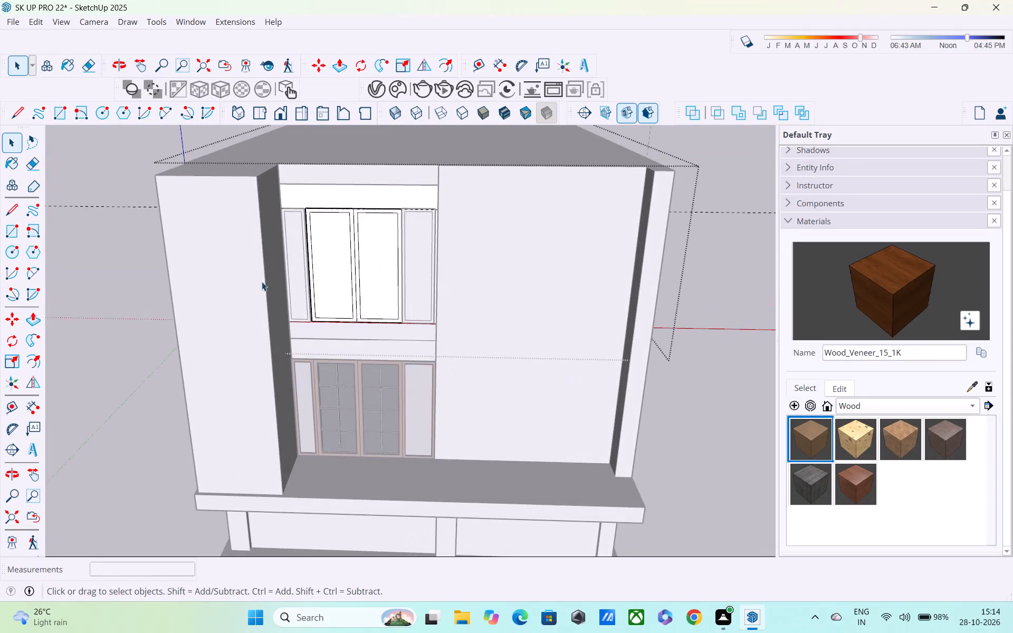
Open the group containing the upper-floor double window for editing.
{"action": "scroll", "coordinate": [260, 271], "scroll_direction": "down", "scroll_amount": 5}
{"action": "middle_click_drag", "start_coordinate": [317, 284], "coordinate": [335, 229]}
{"action": "scroll", "coordinate": [335, 229], "scroll_direction": "up", "scroll_amount": 1}
{"action": "left_click", "coordinate": [82, 242]}
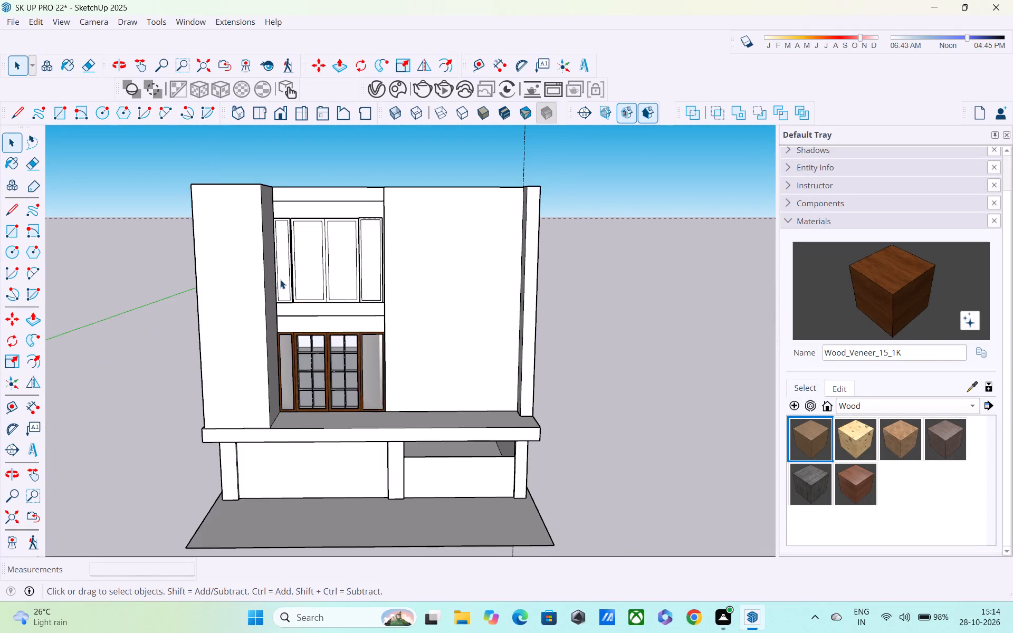
{"action": "scroll", "coordinate": [280, 277], "scroll_direction": "up", "scroll_amount": 8}
{"action": "middle_click_drag", "start_coordinate": [350, 271], "coordinate": [343, 228]}
{"action": "scroll", "coordinate": [313, 188], "scroll_direction": "up", "scroll_amount": 4}
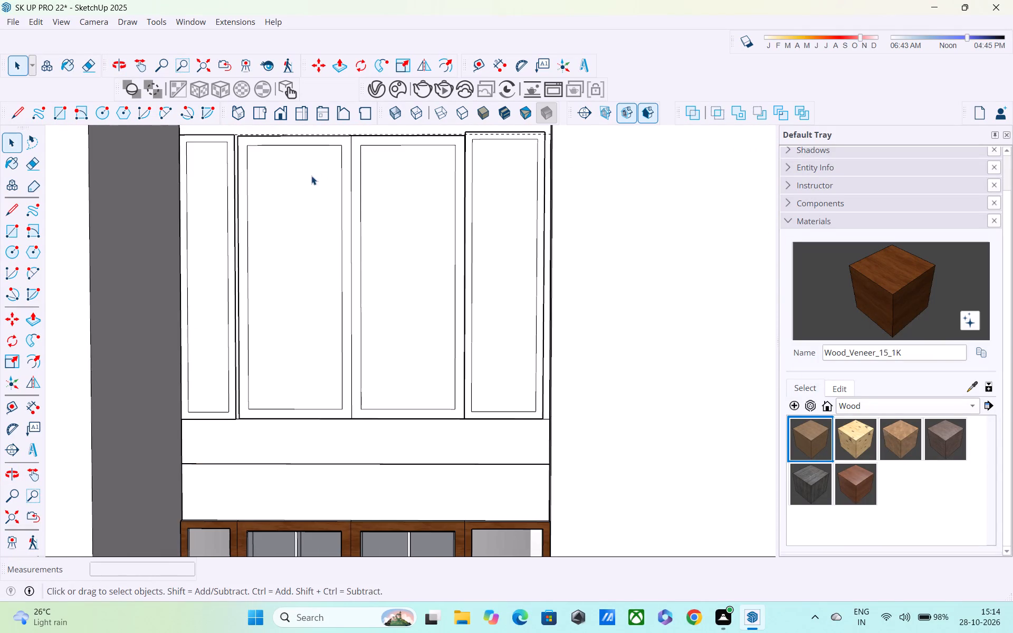
{"action": "middle_click_drag", "start_coordinate": [311, 176], "coordinate": [304, 308]}
{"action": "scroll", "coordinate": [308, 279], "scroll_direction": "up", "scroll_amount": 5}
{"action": "middle_click_drag", "start_coordinate": [319, 279], "coordinate": [319, 222], "text": "shift"}
{"action": "scroll", "coordinate": [318, 227], "scroll_direction": "up", "scroll_amount": 5}
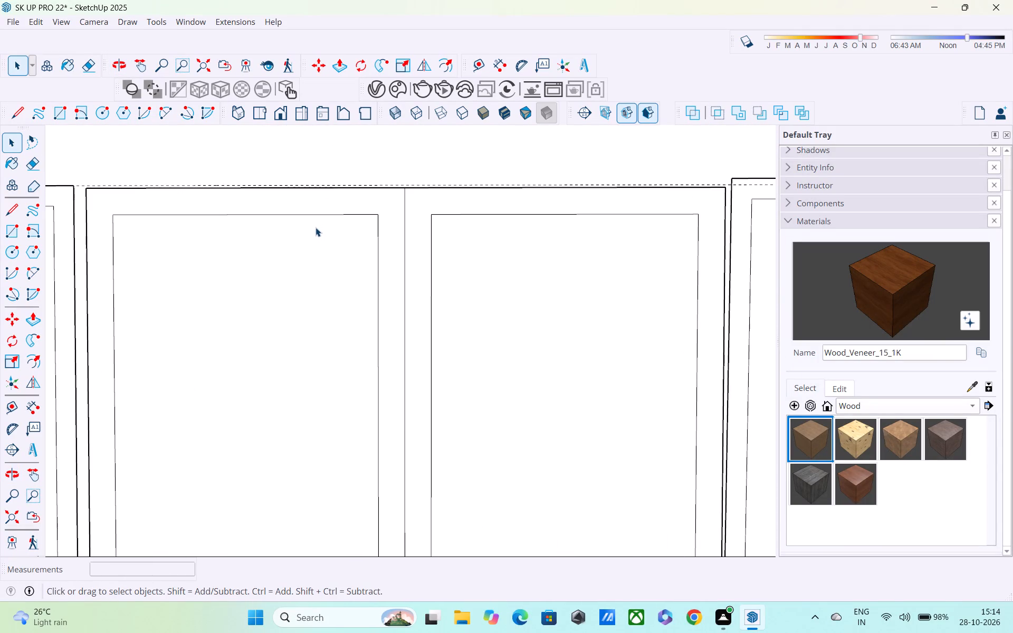
{"action": "left_click", "coordinate": [310, 215]}
{"action": "double_click", "coordinate": [310, 215]}
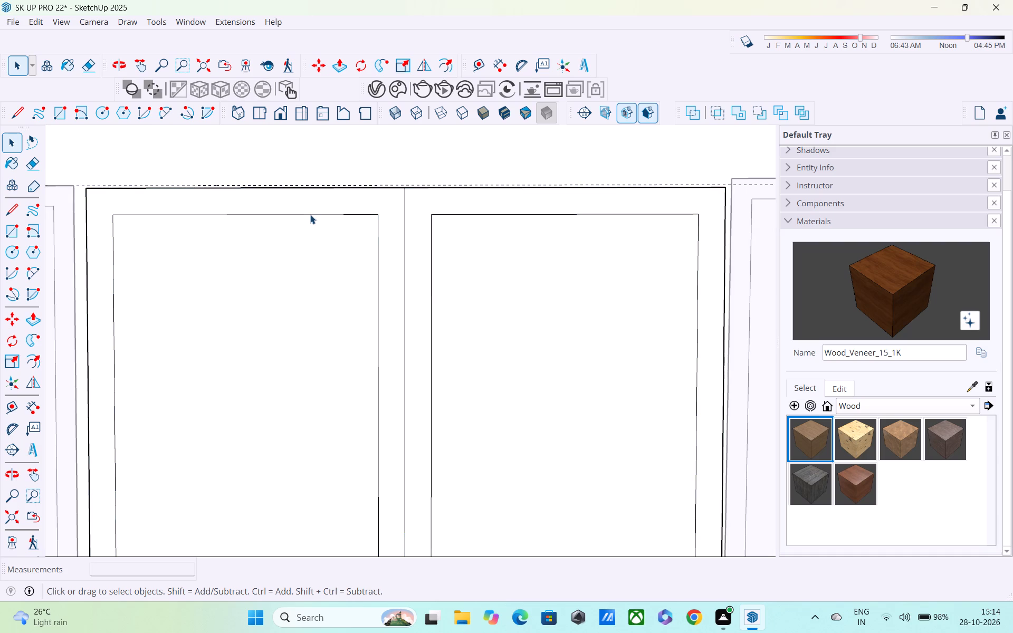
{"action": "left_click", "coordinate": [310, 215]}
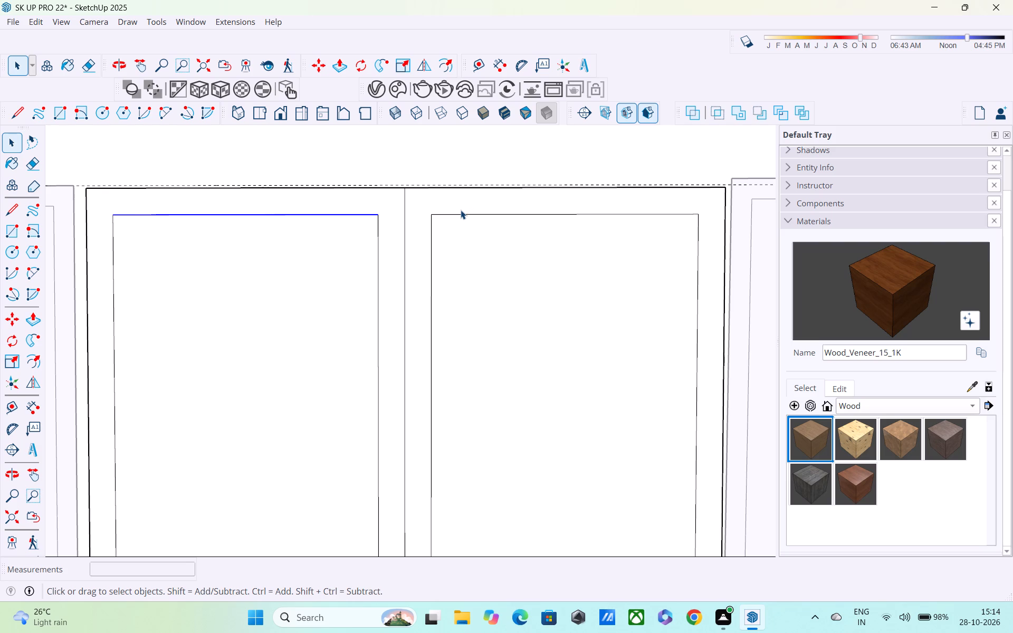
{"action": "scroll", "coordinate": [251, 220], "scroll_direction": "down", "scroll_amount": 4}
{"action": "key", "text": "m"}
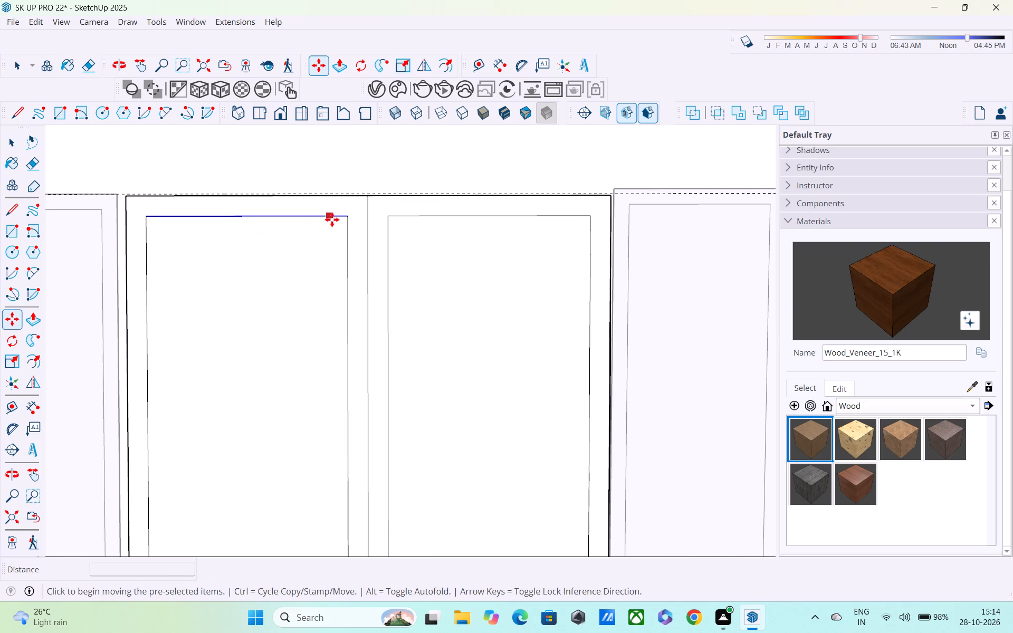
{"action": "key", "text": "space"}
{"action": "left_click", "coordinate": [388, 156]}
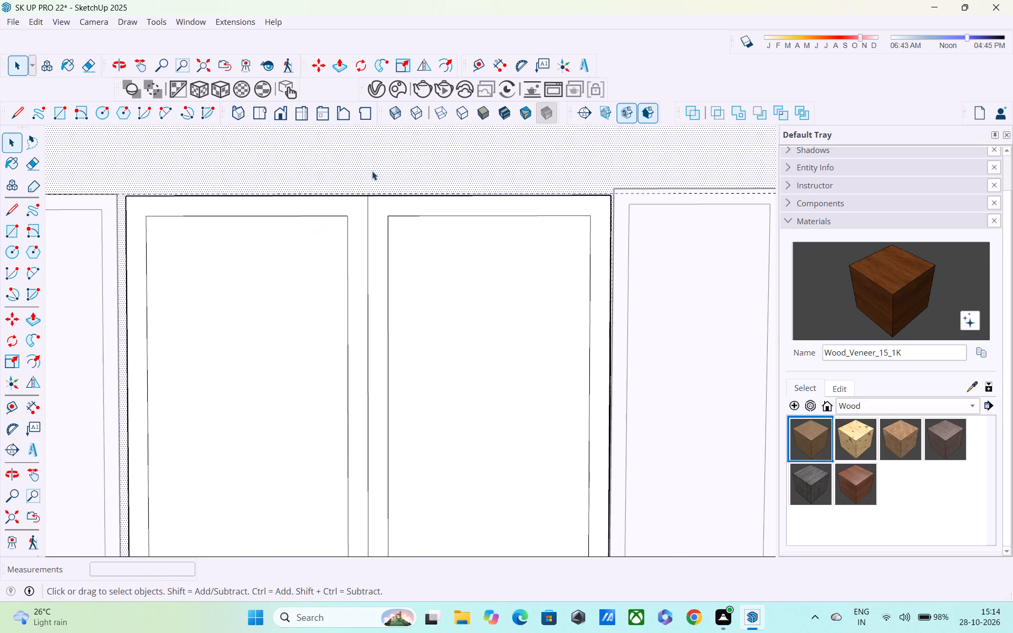
Draw a full-width horizontal line 1" below the top inner edge of the double-window panel nearer the projecting wall block.
{"action": "key", "text": "l"}
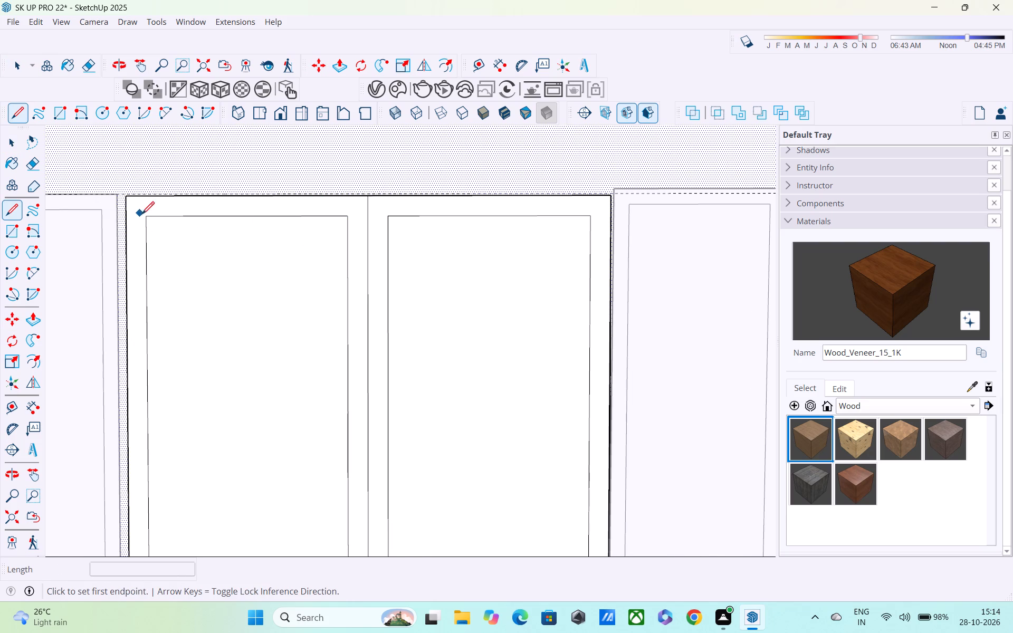
{"action": "left_click", "coordinate": [147, 217]}
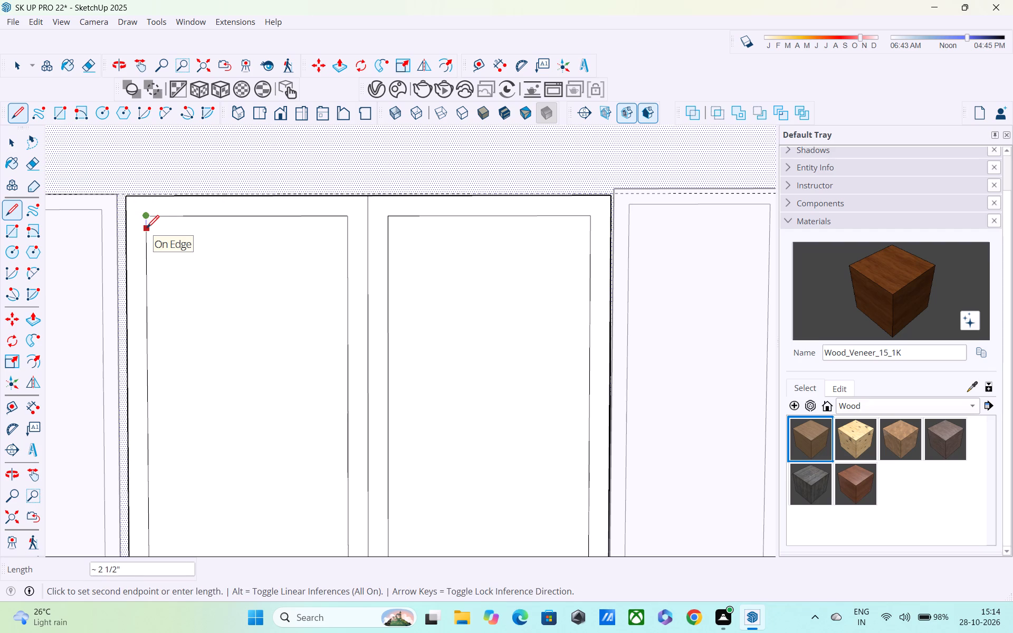
{"action": "type", "text": "1\""}
{"action": "key", "text": "Return"}
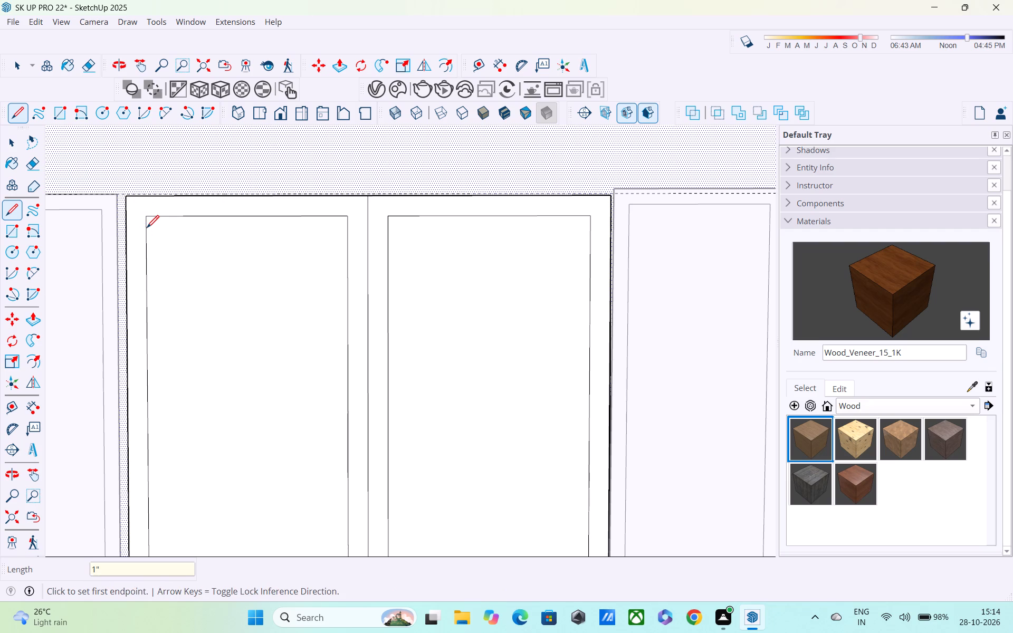
{"action": "scroll", "coordinate": [151, 222], "scroll_direction": "up", "scroll_amount": 2}
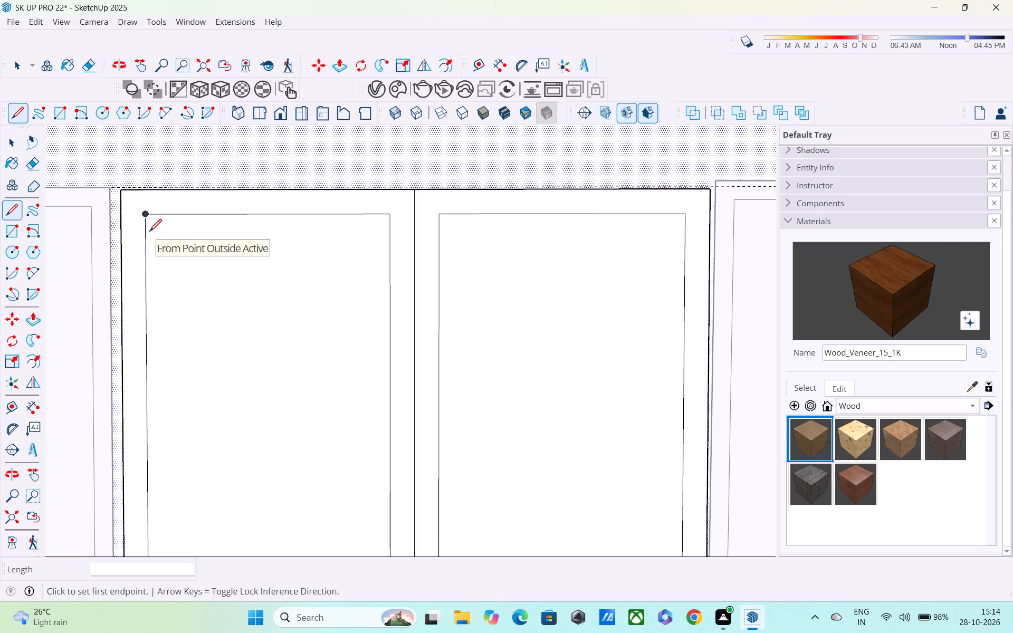
{"action": "scroll", "coordinate": [148, 233], "scroll_direction": "up", "scroll_amount": 5}
{"action": "left_click", "coordinate": [145, 205]}
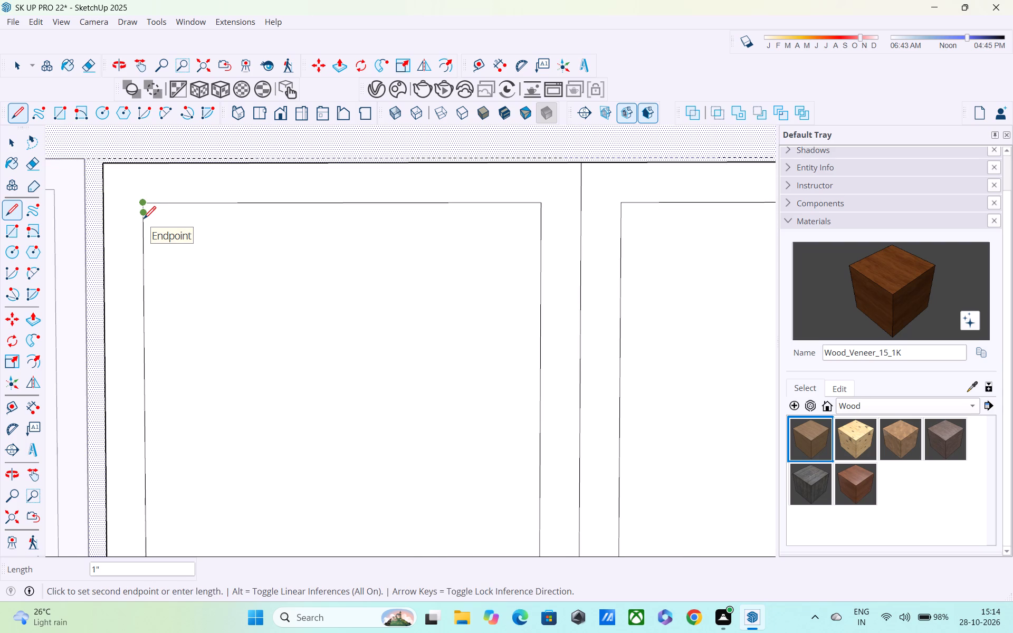
{"action": "left_click", "coordinate": [144, 215]}
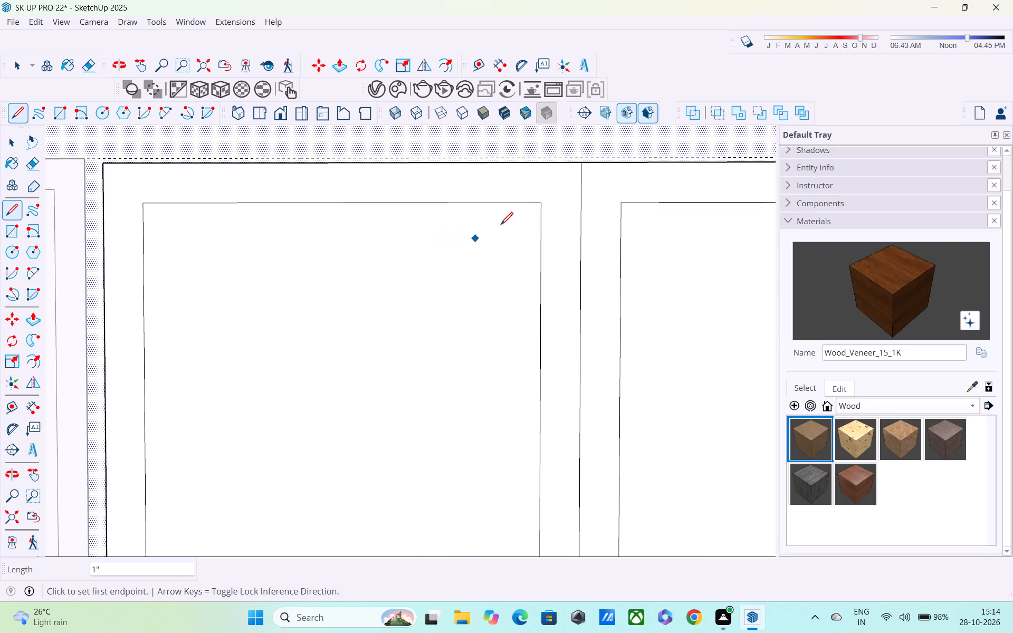
{"action": "left_click", "coordinate": [540, 213]}
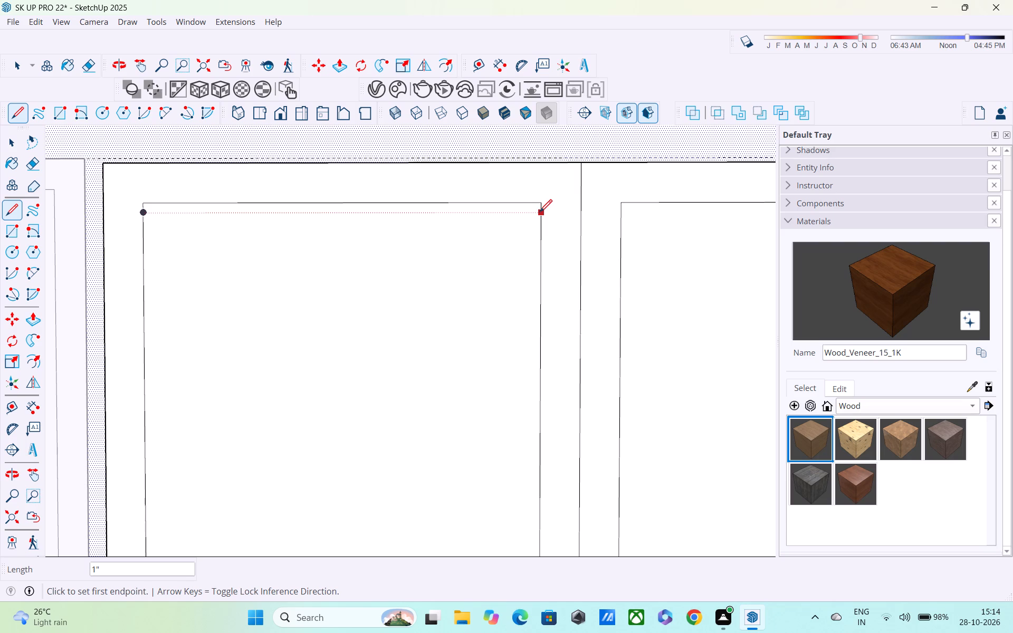
{"action": "left_click", "coordinate": [142, 210]}
{"action": "key", "text": "space"}
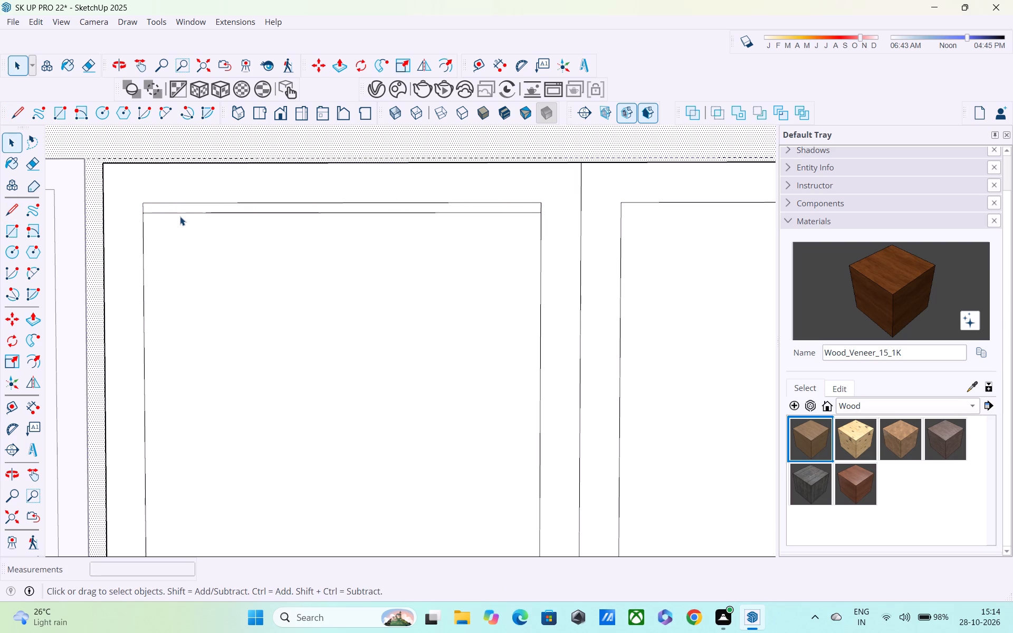
Copy the panel's top inner edge and the line below it down to the bottom inner edge, dividing the distance into 4 equal intervals.
{"action": "left_click", "coordinate": [180, 215]}
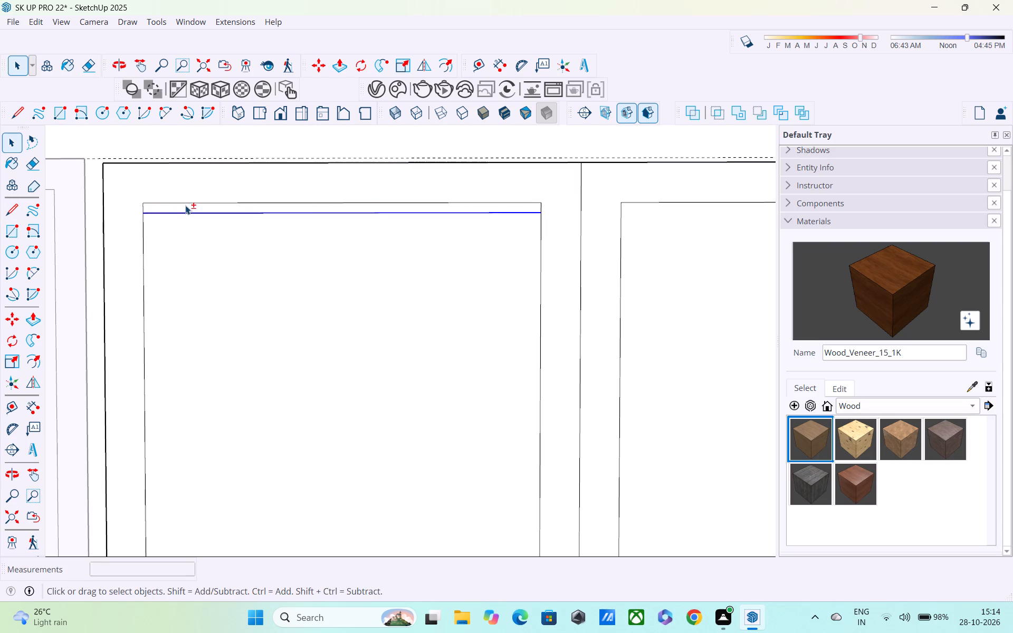
{"action": "left_click", "coordinate": [186, 201], "text": "shift"}
{"action": "left_click", "coordinate": [186, 201]}
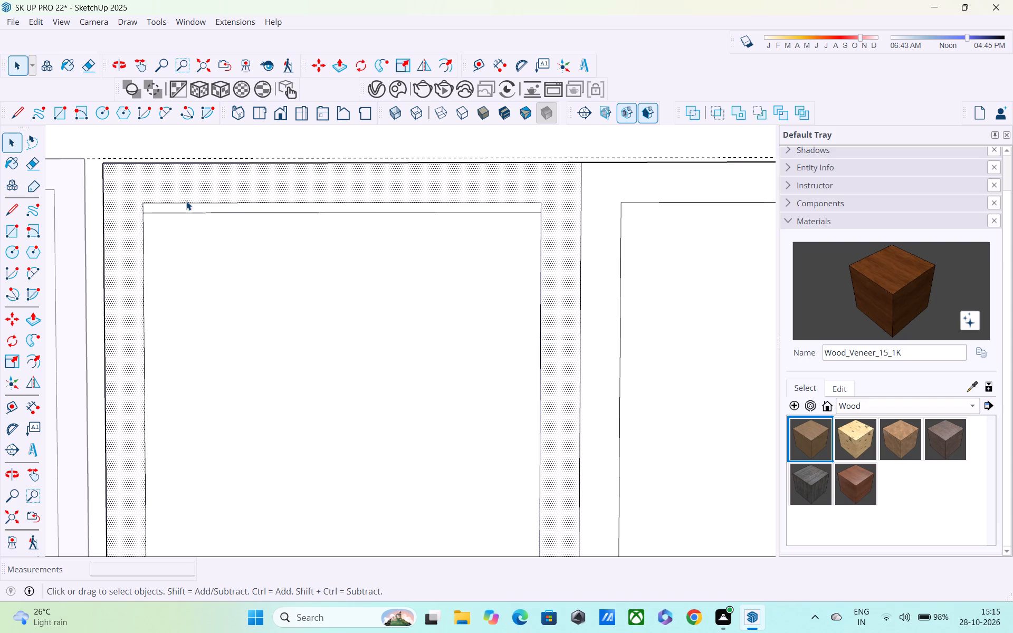
{"action": "left_click", "coordinate": [190, 195], "text": "shift"}
{"action": "left_click", "coordinate": [190, 203], "text": "shift"}
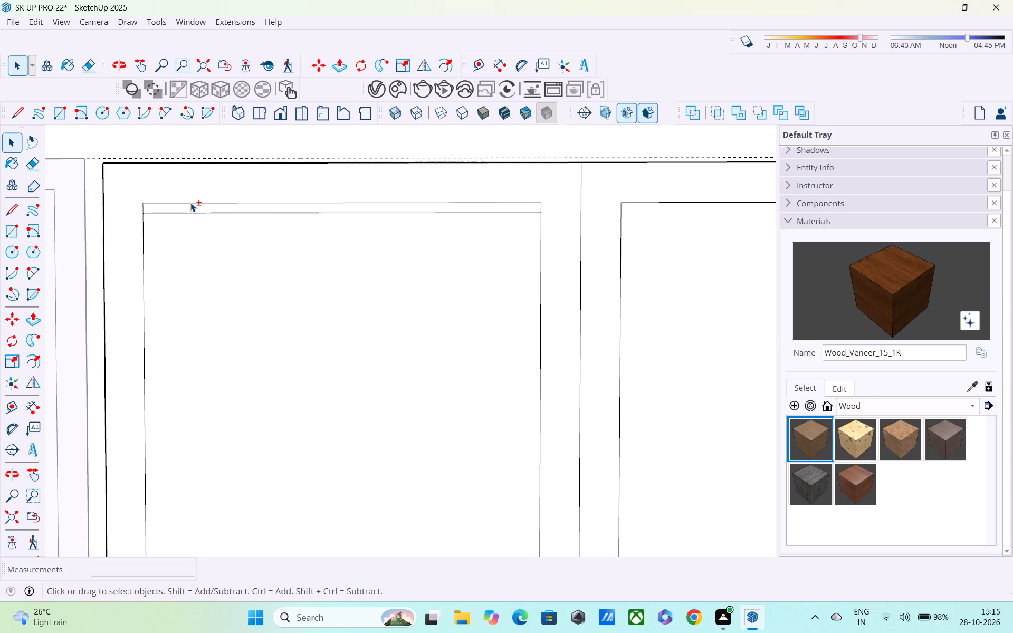
{"action": "left_click", "coordinate": [188, 214], "text": "shift"}
{"action": "key", "text": "m"}
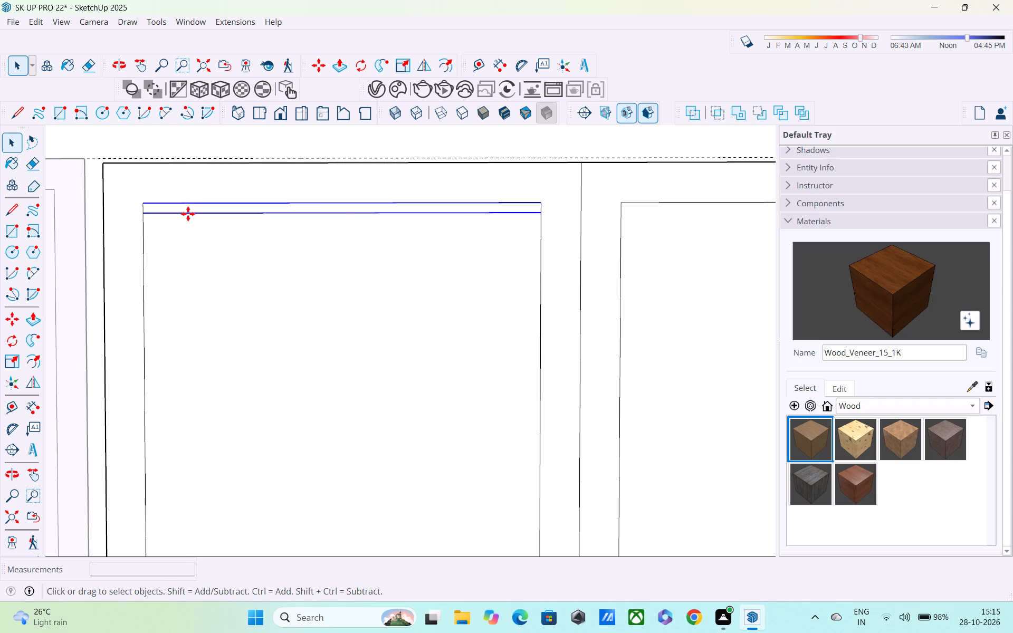
{"action": "left_click", "coordinate": [541, 213]}
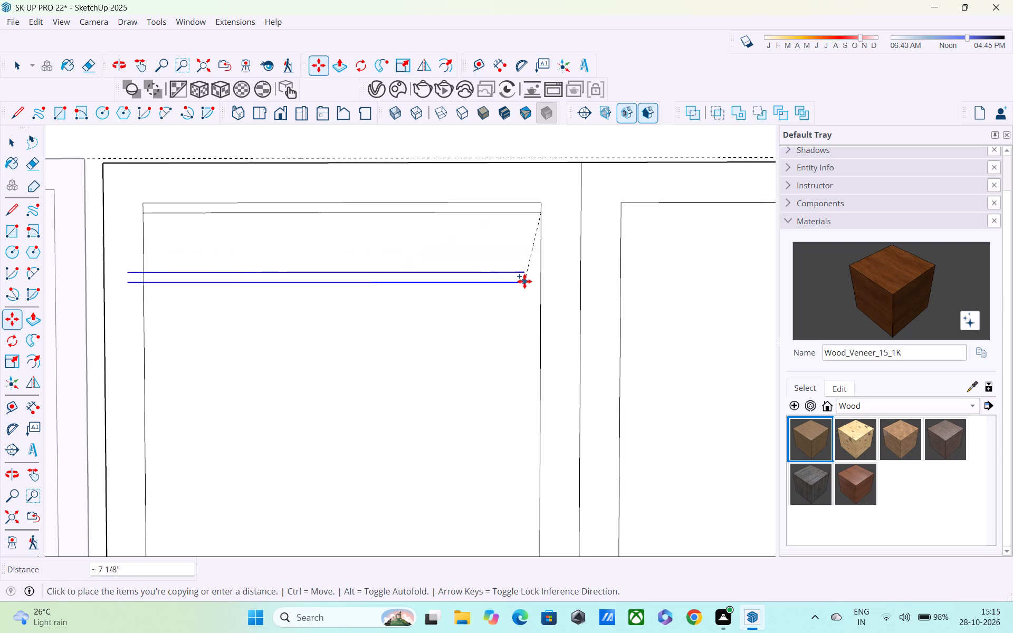
{"action": "middle_click_drag", "start_coordinate": [523, 281], "coordinate": [531, 211], "text": "shift"}
{"action": "scroll", "coordinate": [531, 211], "scroll_direction": "down", "scroll_amount": 6}
{"action": "middle_click_drag", "start_coordinate": [530, 250], "coordinate": [530, 127]}
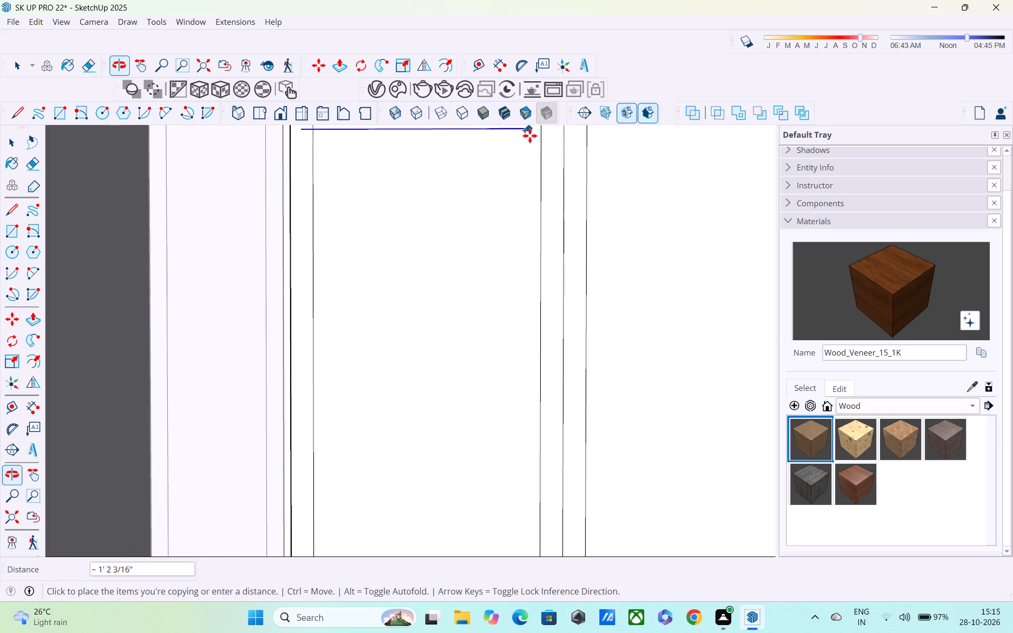
{"action": "scroll", "coordinate": [530, 202], "scroll_direction": "down", "scroll_amount": 3}
{"action": "middle_click_drag", "start_coordinate": [530, 257], "coordinate": [530, 88]}
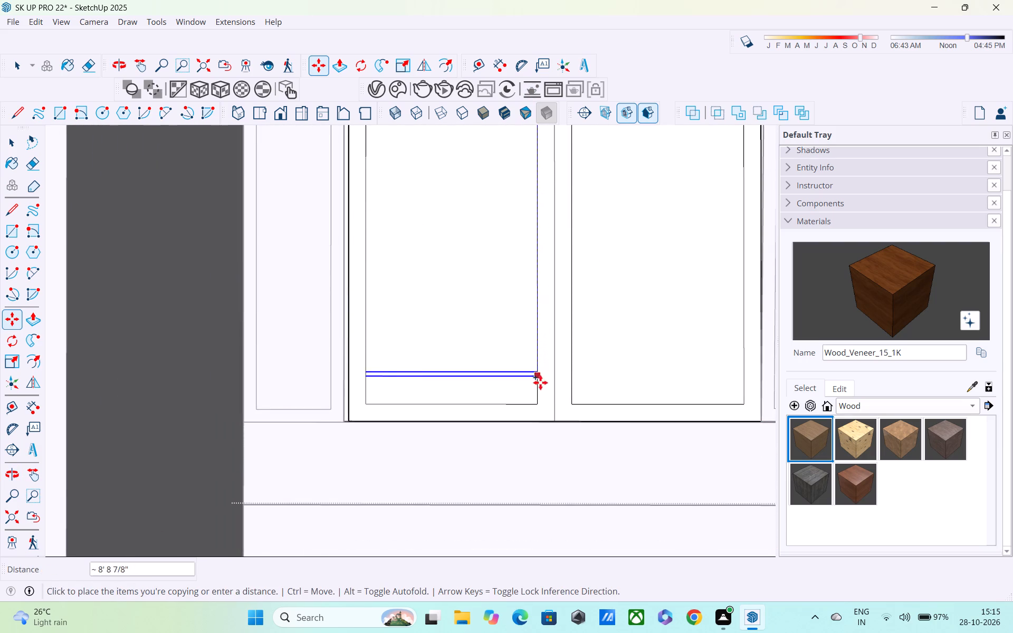
{"action": "left_click", "coordinate": [539, 401]}
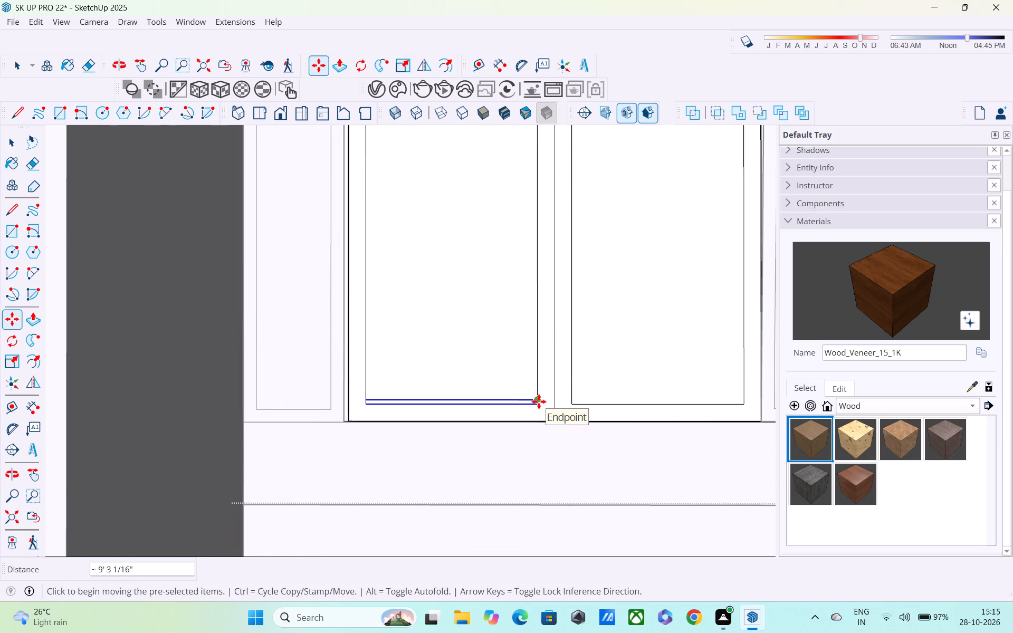
{"action": "type", "text": "/5"}
{"action": "key", "text": "Return"}
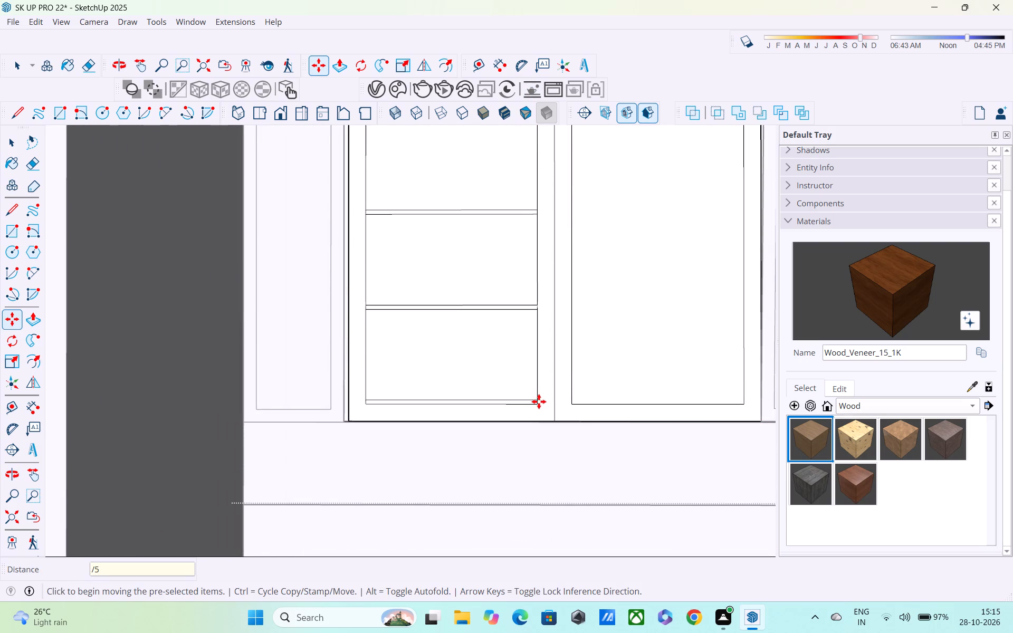
{"action": "type", "text": "/4"}
{"action": "key", "text": "Return"}
{"action": "scroll", "coordinate": [514, 435], "scroll_direction": "down", "scroll_amount": 5}
{"action": "middle_click_drag", "start_coordinate": [510, 411], "coordinate": [365, 534], "text": "shift"}
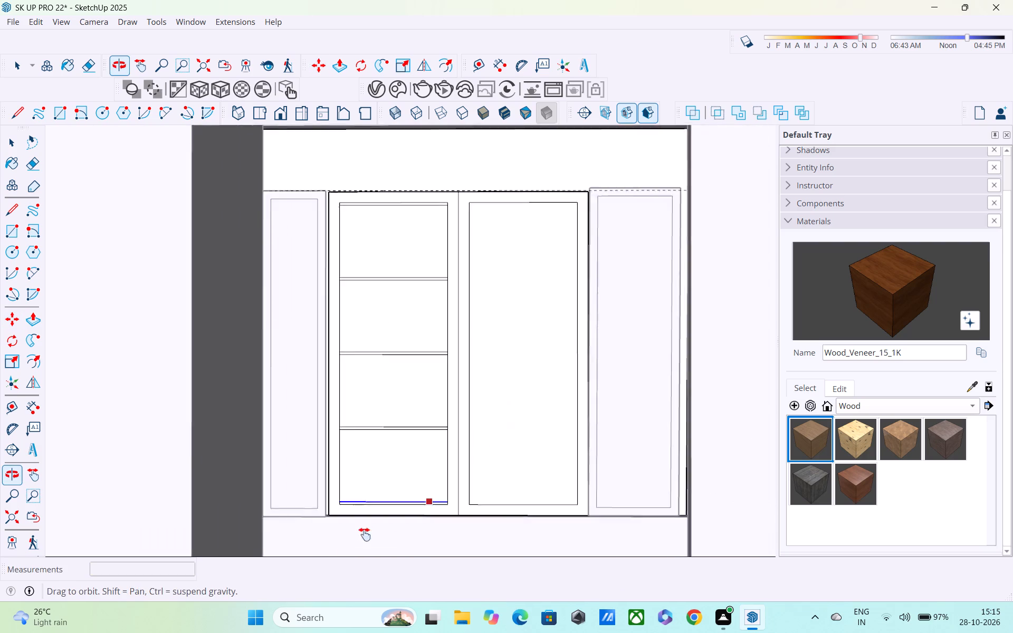
{"action": "middle_click_drag", "start_coordinate": [365, 534], "coordinate": [270, 559], "text": "shift"}
{"action": "middle_click_drag", "start_coordinate": [416, 417], "coordinate": [425, 440], "text": "shift"}
{"action": "key", "text": "space"}
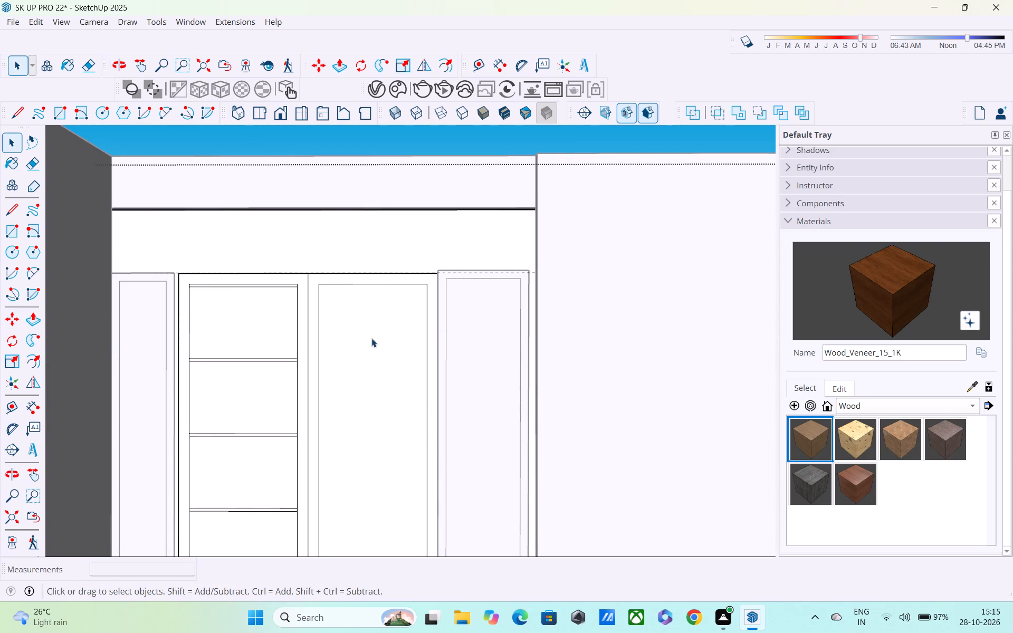
Copy one pair of 1" glazing-bar lines from the divided double-window panel to the top inner edge of the undivided panel.
{"action": "scroll", "coordinate": [278, 362], "scroll_direction": "up", "scroll_amount": 9}
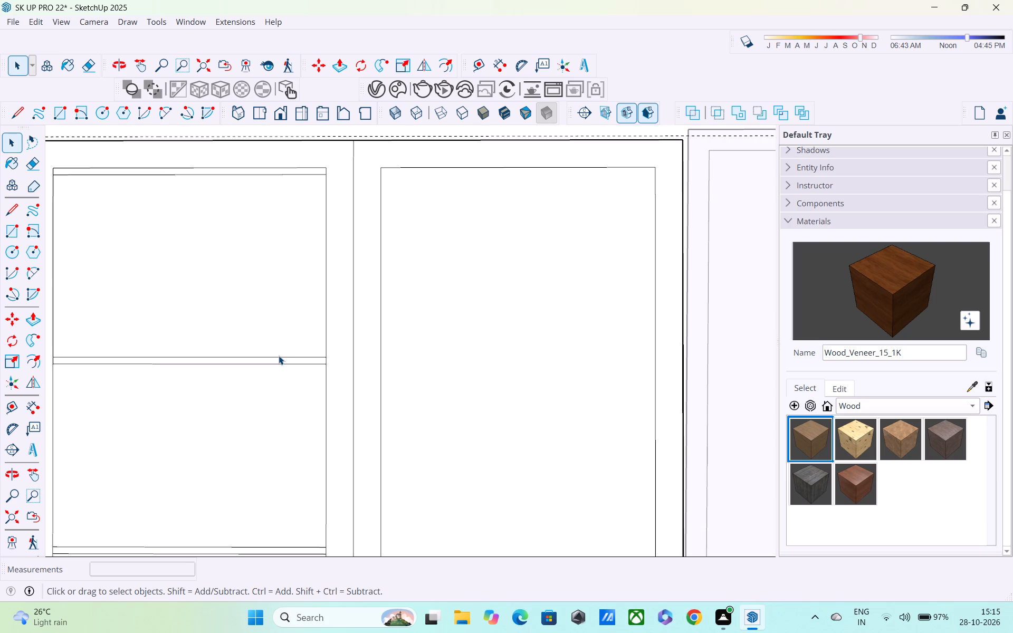
{"action": "left_click", "coordinate": [279, 357]}
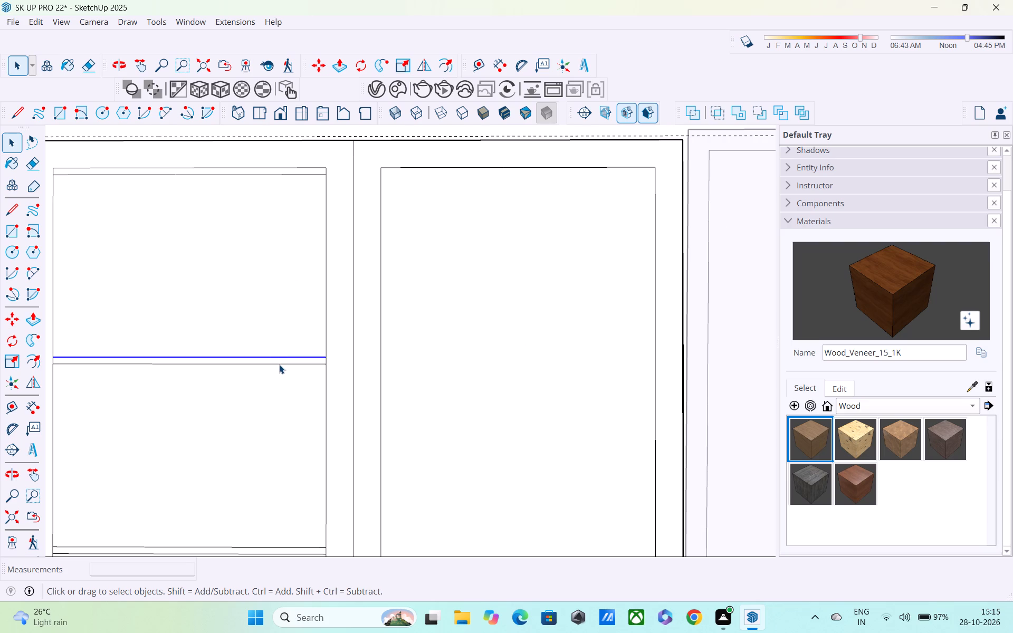
{"action": "scroll", "coordinate": [279, 367], "scroll_direction": "up", "scroll_amount": 3}
{"action": "left_click", "coordinate": [279, 367], "text": "shift"}
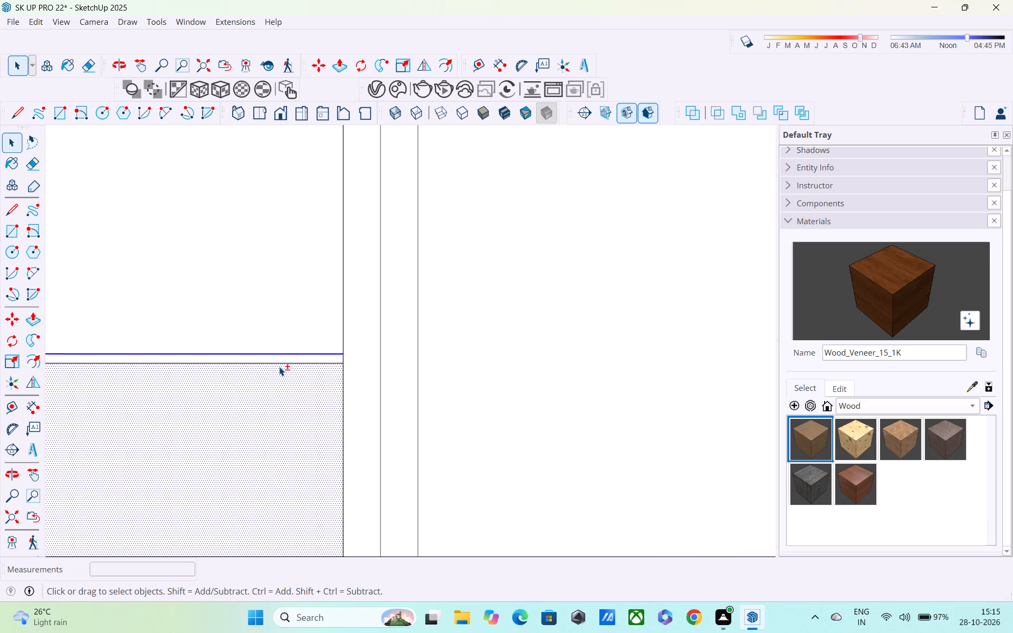
{"action": "left_click", "coordinate": [278, 400], "text": "shift"}
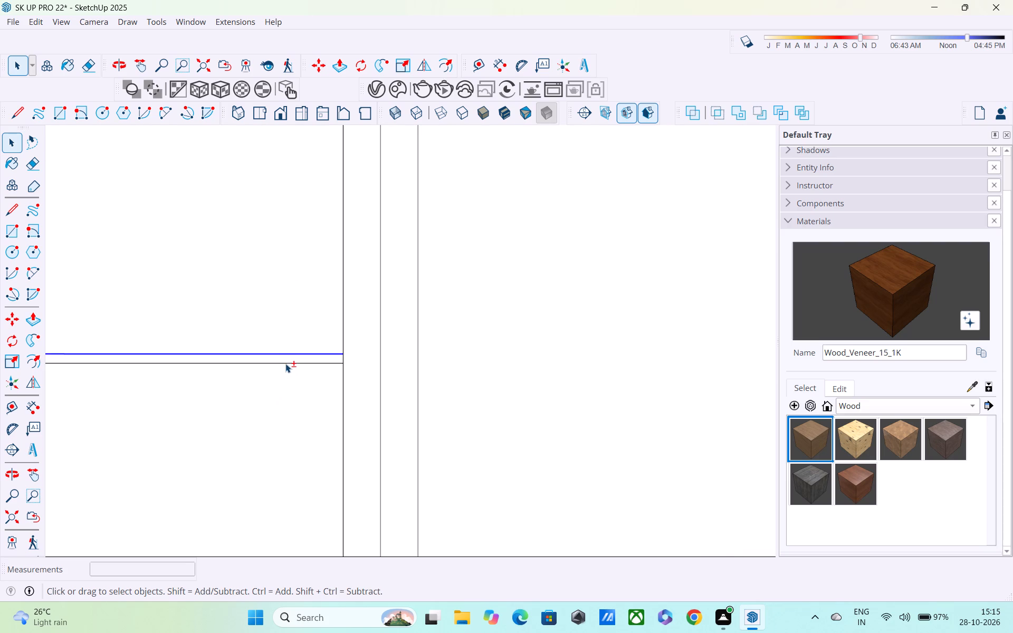
{"action": "left_click", "coordinate": [286, 363], "text": "shift"}
{"action": "key", "text": "m"}
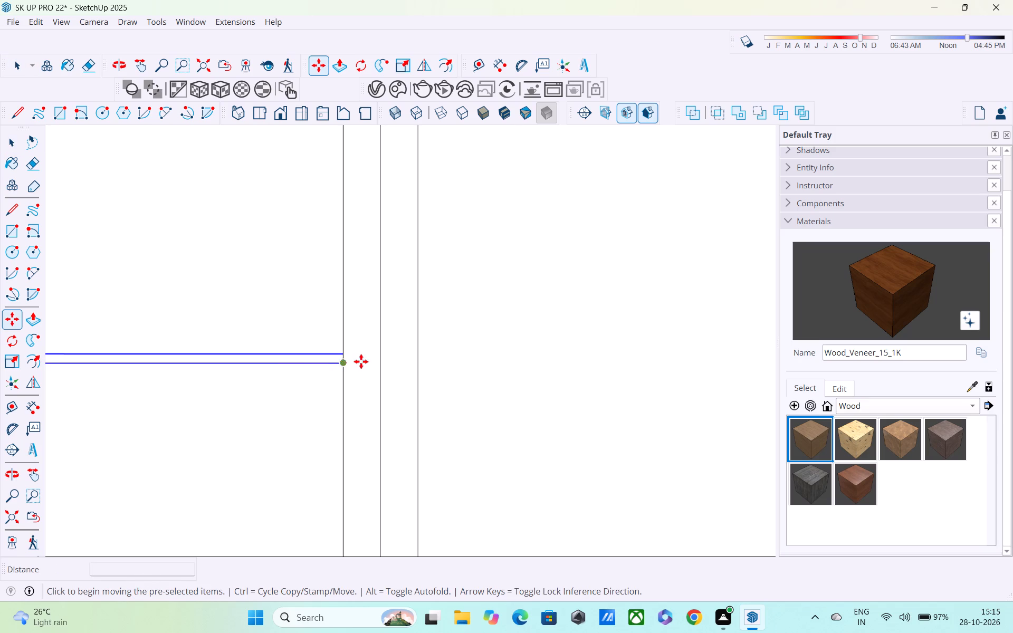
{"action": "left_click", "coordinate": [343, 356]}
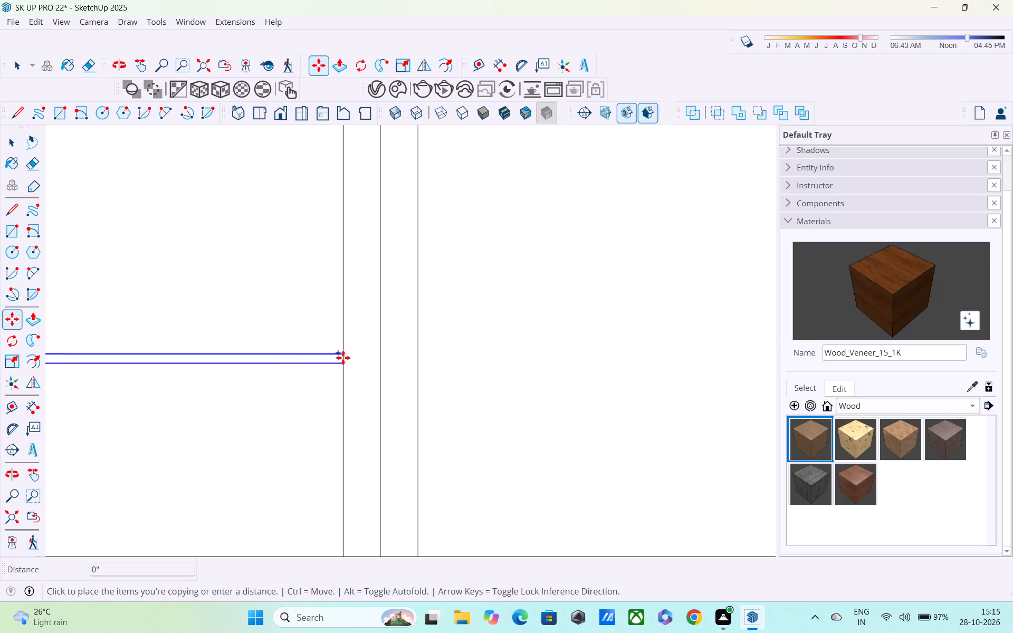
{"action": "middle_click_drag", "start_coordinate": [584, 334], "coordinate": [544, 485], "text": "shift"}
{"action": "middle_click_drag", "start_coordinate": [641, 360], "coordinate": [289, 371], "text": "shift"}
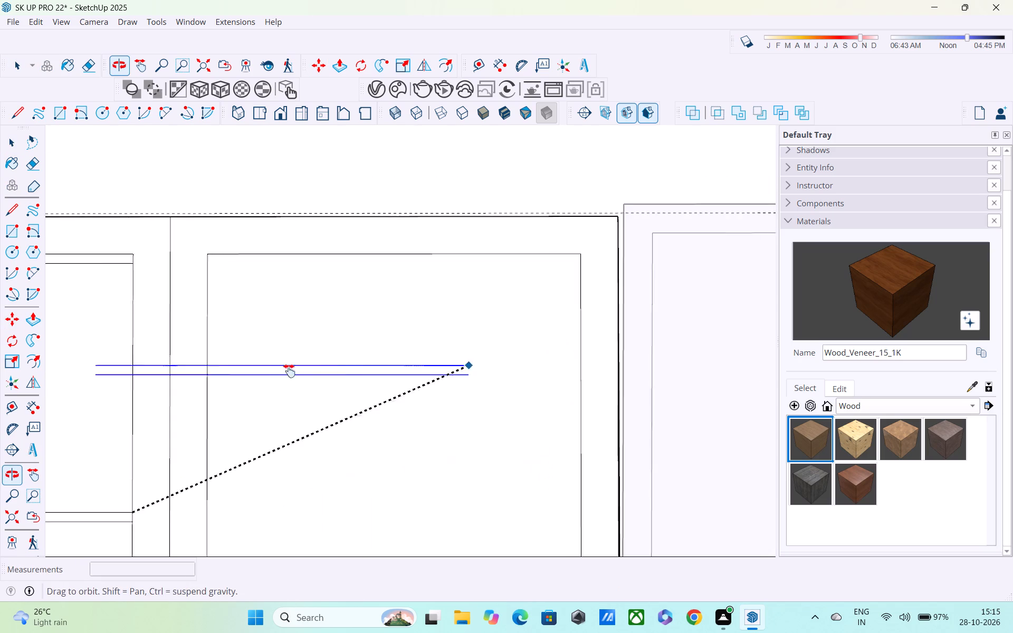
{"action": "middle_click_drag", "start_coordinate": [289, 371], "coordinate": [253, 374], "text": "shift"}
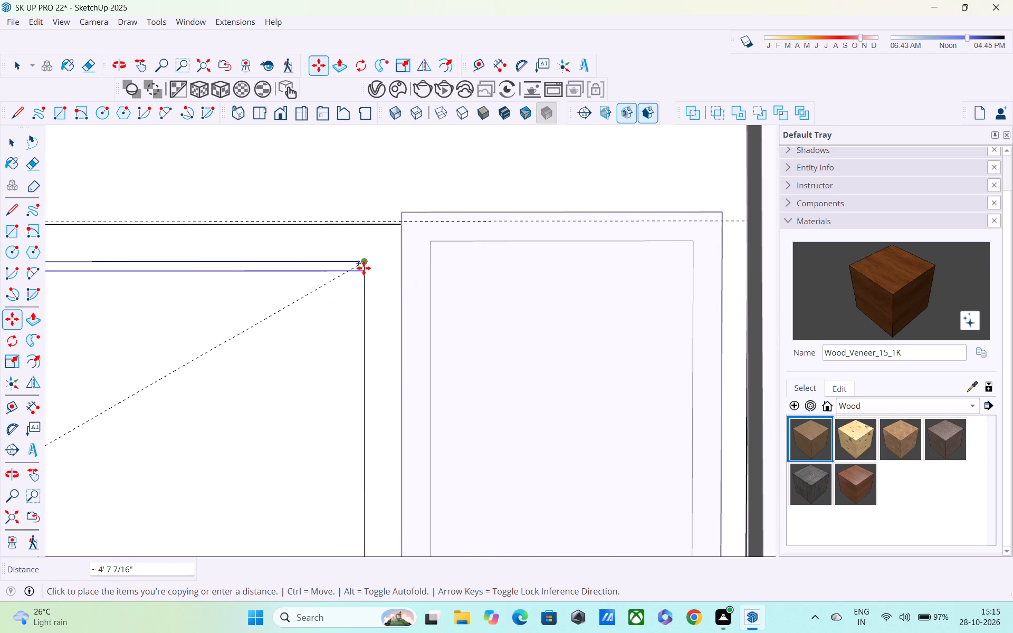
{"action": "left_click", "coordinate": [363, 267]}
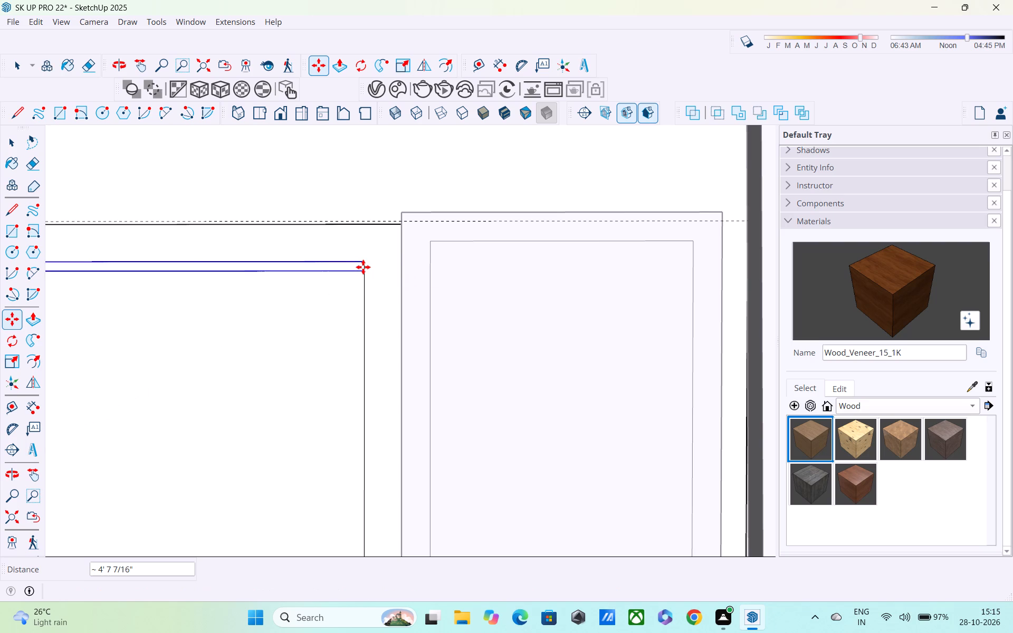
Copy the pair of bar lines down to that panel's bottom inner edge, dividing the distance into 4 equal intervals.
{"action": "left_click", "coordinate": [363, 262]}
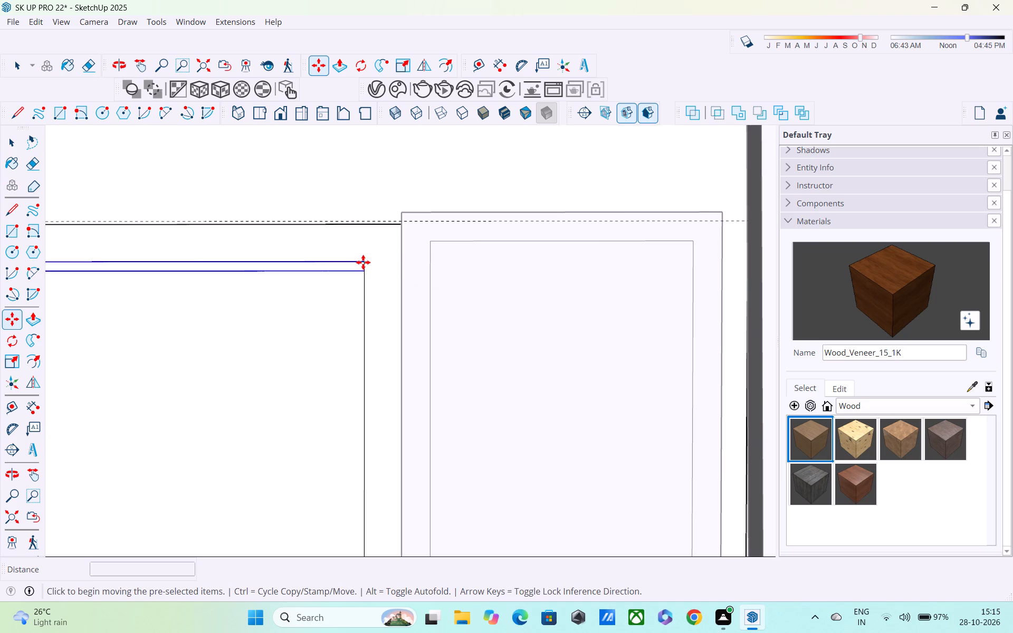
{"action": "middle_click_drag", "start_coordinate": [352, 394], "coordinate": [385, 142], "text": "shift"}
{"action": "scroll", "coordinate": [386, 149], "scroll_direction": "down", "scroll_amount": 6}
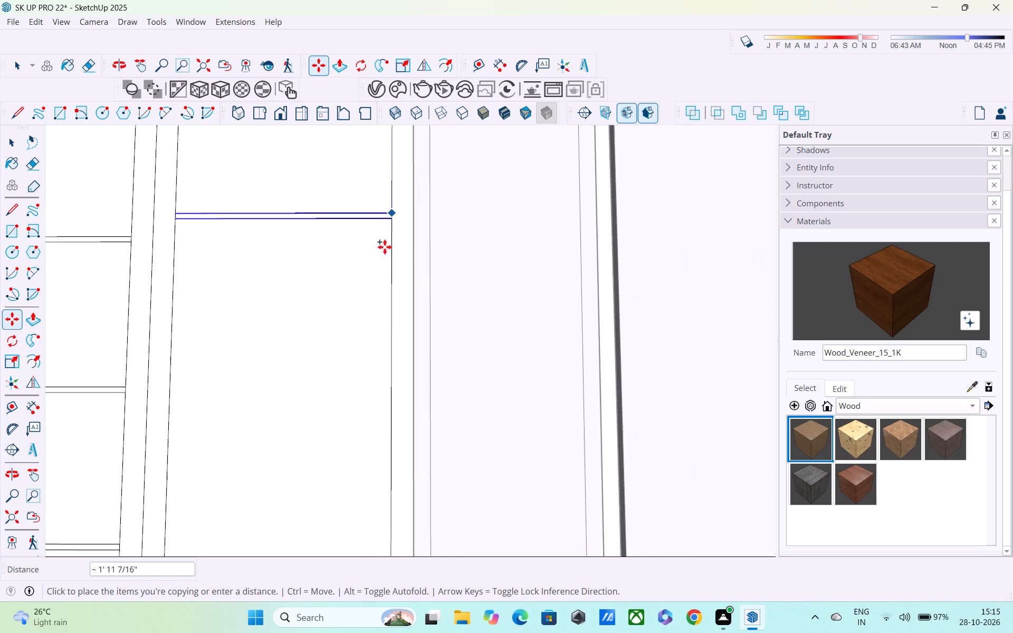
{"action": "middle_click_drag", "start_coordinate": [383, 252], "coordinate": [389, 133], "text": "shift"}
{"action": "scroll", "coordinate": [389, 133], "scroll_direction": "up", "scroll_amount": 1}
{"action": "scroll", "coordinate": [369, 240], "scroll_direction": "down", "scroll_amount": 1, "text": "shift"}
{"action": "middle_click_drag", "start_coordinate": [374, 193], "coordinate": [407, 84], "text": "shift"}
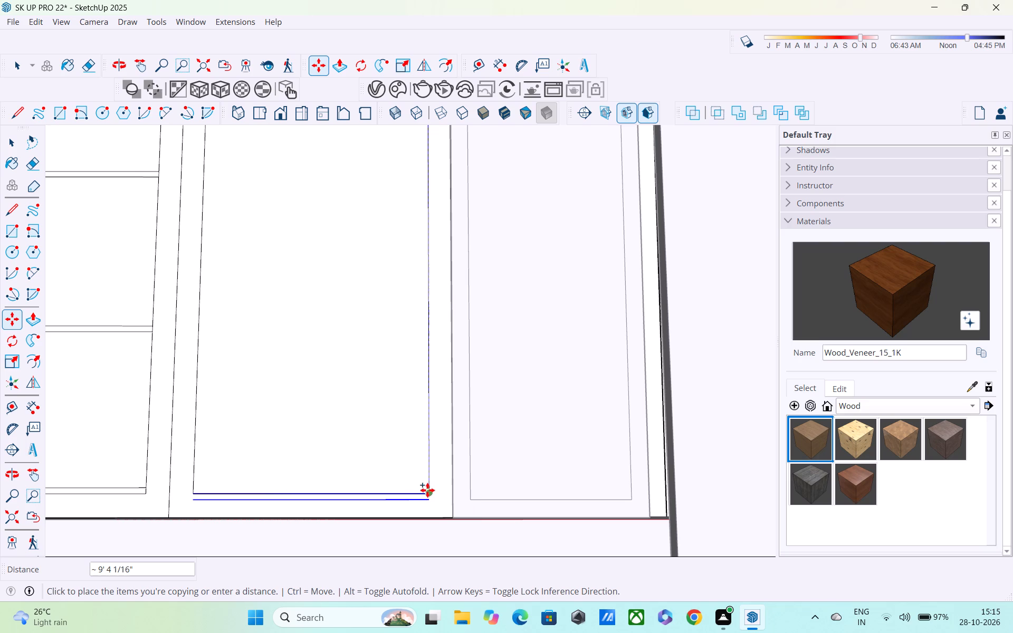
{"action": "scroll", "coordinate": [434, 487], "scroll_direction": "up", "scroll_amount": 5}
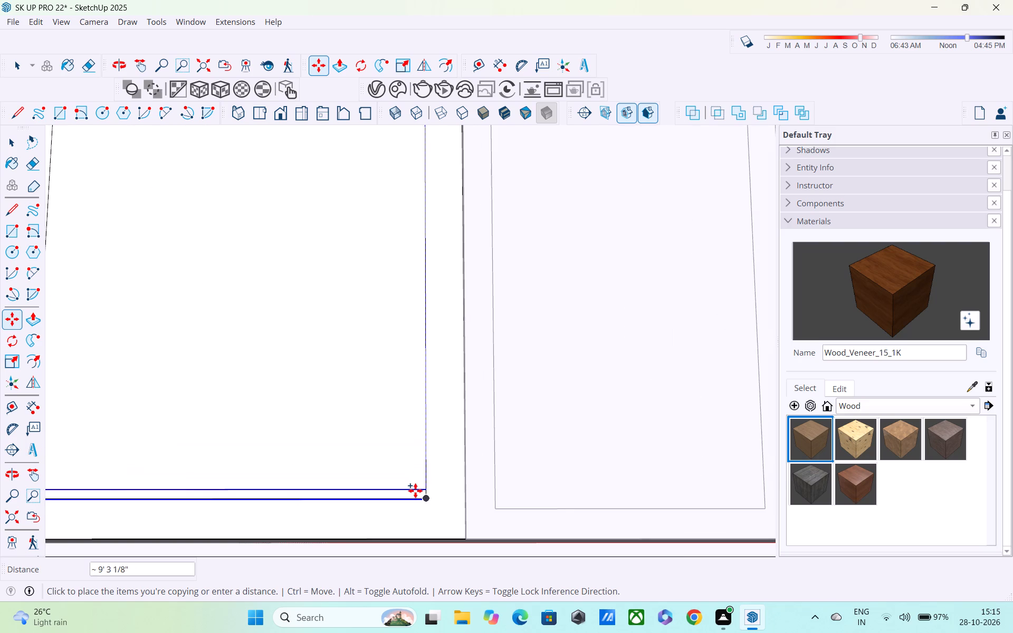
{"action": "scroll", "coordinate": [419, 494], "scroll_direction": "up", "scroll_amount": 12}
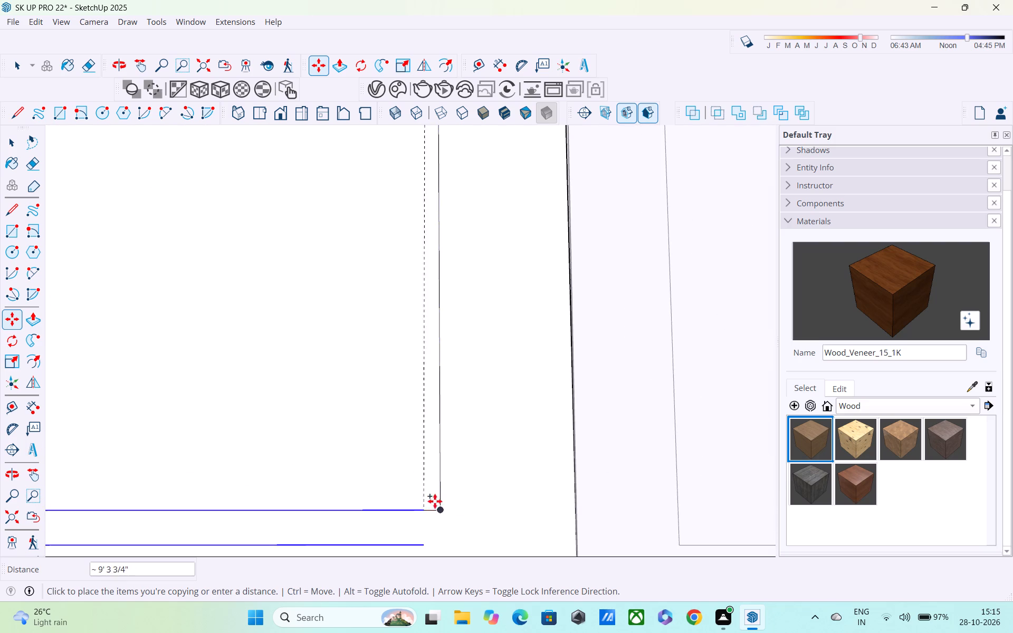
{"action": "scroll", "coordinate": [450, 506], "scroll_direction": "up", "scroll_amount": 5}
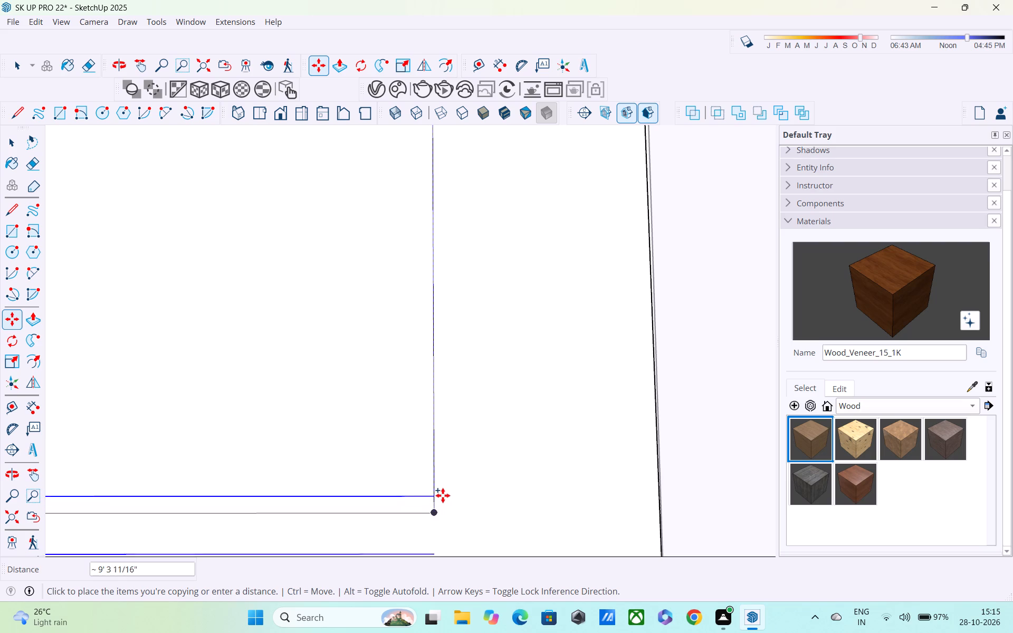
{"action": "left_click", "coordinate": [445, 457]}
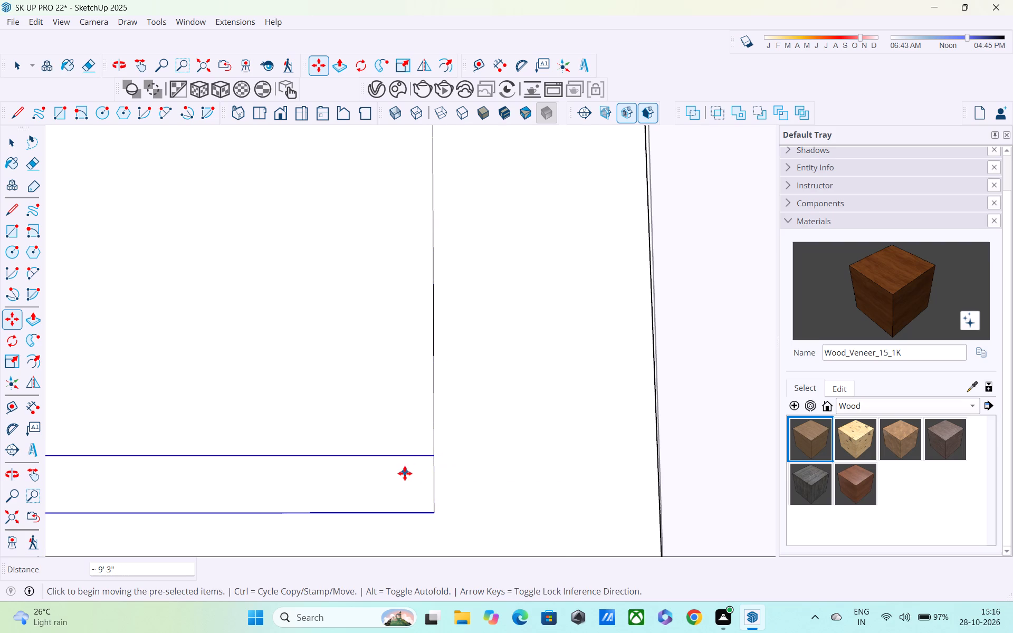
{"action": "scroll", "coordinate": [405, 473], "scroll_direction": "down", "scroll_amount": 5}
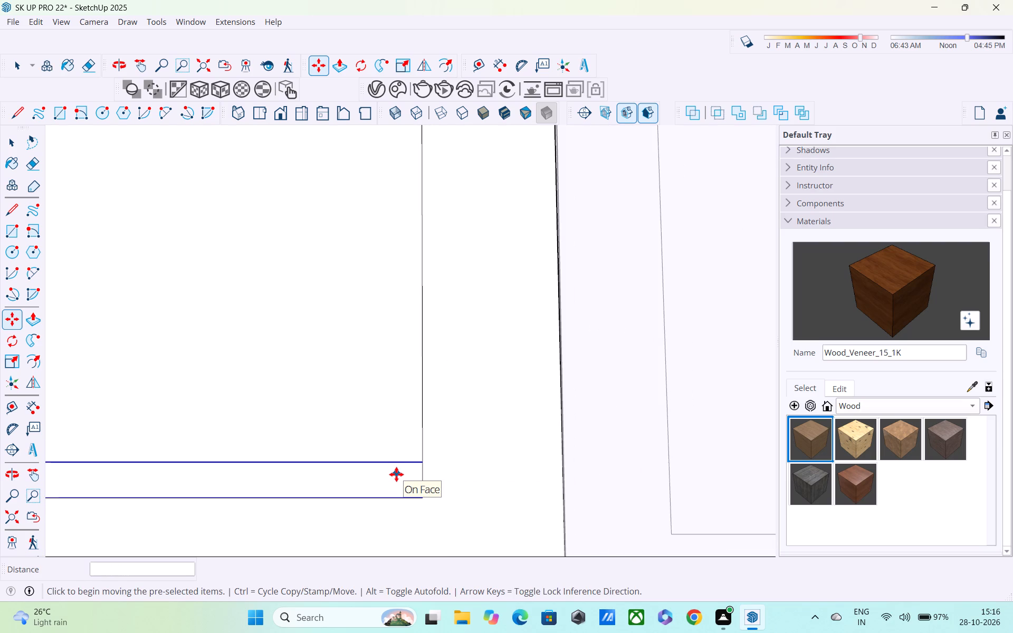
{"action": "type", "text": "/4"}
{"action": "key", "text": "Return"}
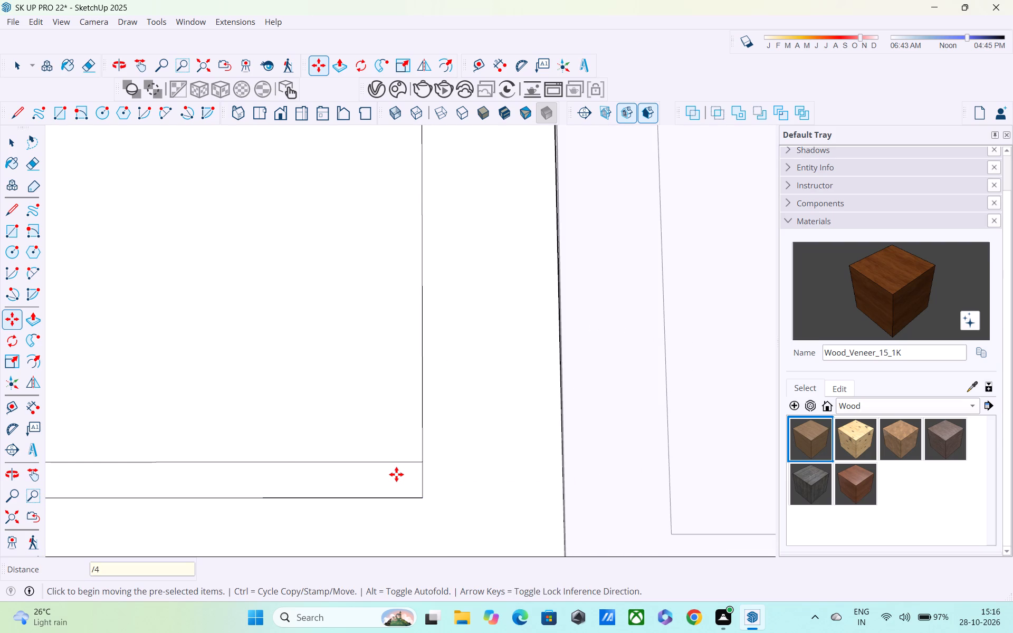
Draw a vertical centre line about 9' 4" long between the top and bottom inner-edge midpoints of the panel nearer the projecting wall block.
{"action": "scroll", "coordinate": [121, 414], "scroll_direction": "down", "scroll_amount": 6}
{"action": "scroll", "coordinate": [227, 364], "scroll_direction": "down", "scroll_amount": 7}
{"action": "middle_click_drag", "start_coordinate": [236, 363], "coordinate": [418, 620]}
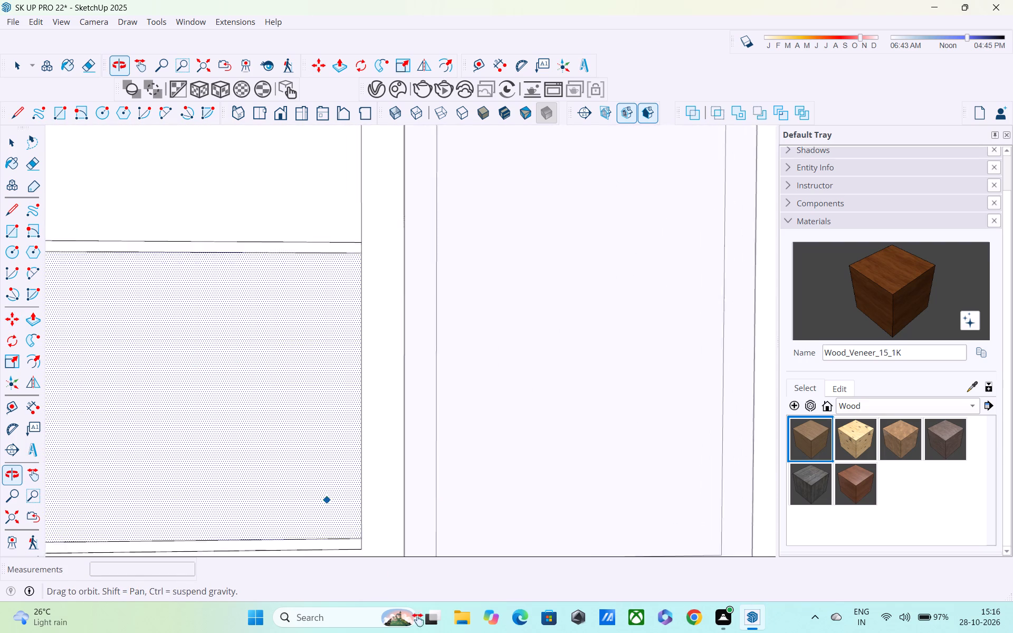
{"action": "middle_click_drag", "start_coordinate": [418, 620], "coordinate": [435, 627]}
{"action": "scroll", "coordinate": [437, 621], "scroll_direction": "up", "scroll_amount": 1}
{"action": "scroll", "coordinate": [417, 540], "scroll_direction": "down", "scroll_amount": 7}
{"action": "scroll", "coordinate": [385, 494], "scroll_direction": "down", "scroll_amount": 3}
{"action": "scroll", "coordinate": [385, 490], "scroll_direction": "up", "scroll_amount": 1}
{"action": "middle_click_drag", "start_coordinate": [384, 487], "coordinate": [522, 481]}
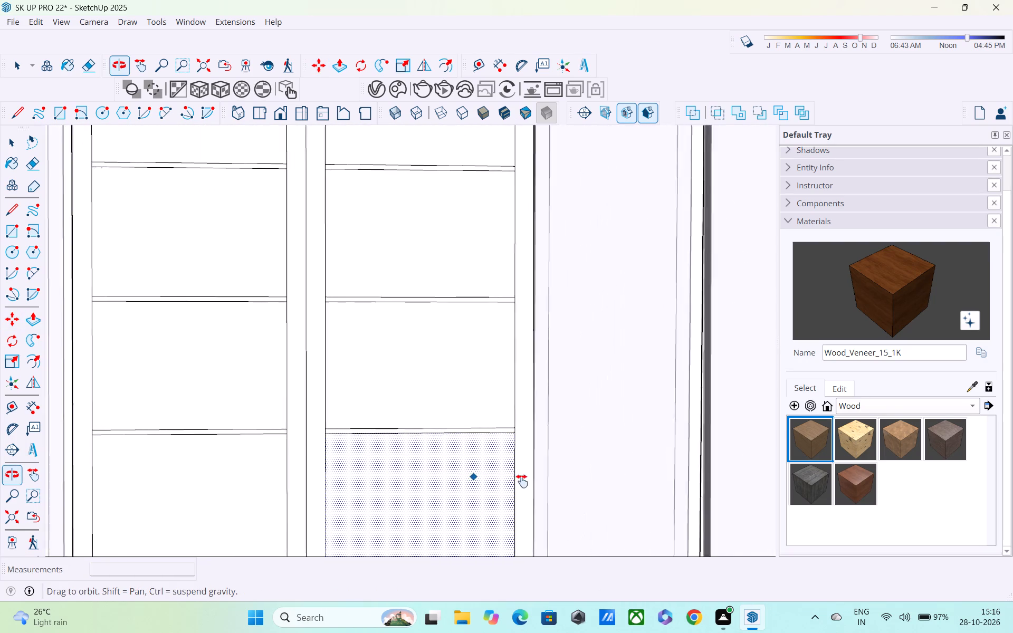
{"action": "middle_click_drag", "start_coordinate": [522, 481], "coordinate": [525, 486]}
{"action": "scroll", "coordinate": [523, 491], "scroll_direction": "down", "scroll_amount": 5}
{"action": "middle_click_drag", "start_coordinate": [514, 497], "coordinate": [504, 502]}
{"action": "key", "text": "space"}
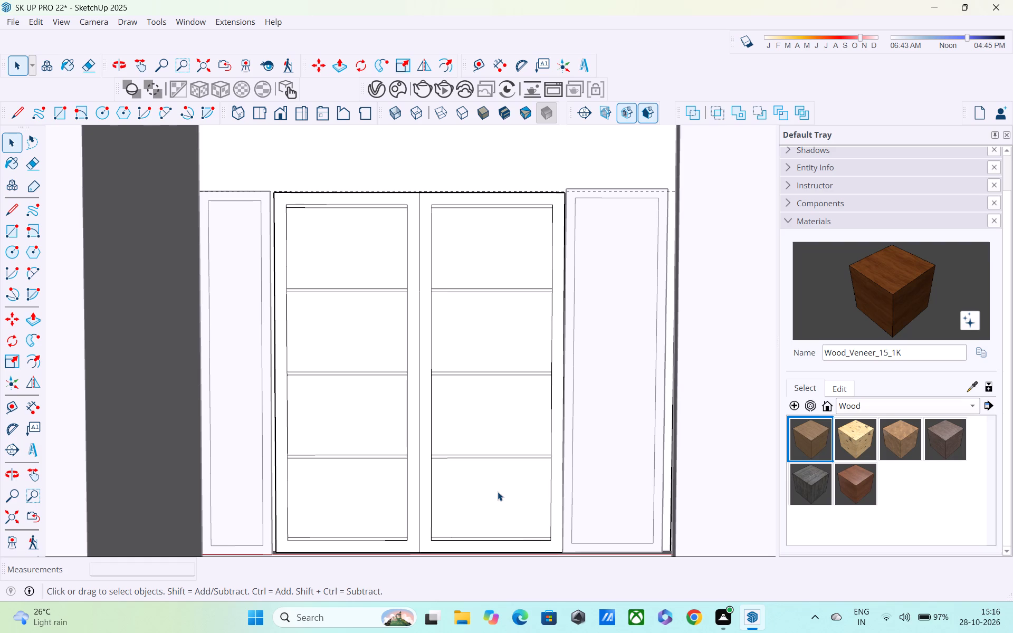
{"action": "scroll", "coordinate": [498, 492], "scroll_direction": "down", "scroll_amount": 5}
{"action": "middle_click_drag", "start_coordinate": [580, 461], "coordinate": [505, 450]}
{"action": "scroll", "coordinate": [434, 425], "scroll_direction": "up", "scroll_amount": 4}
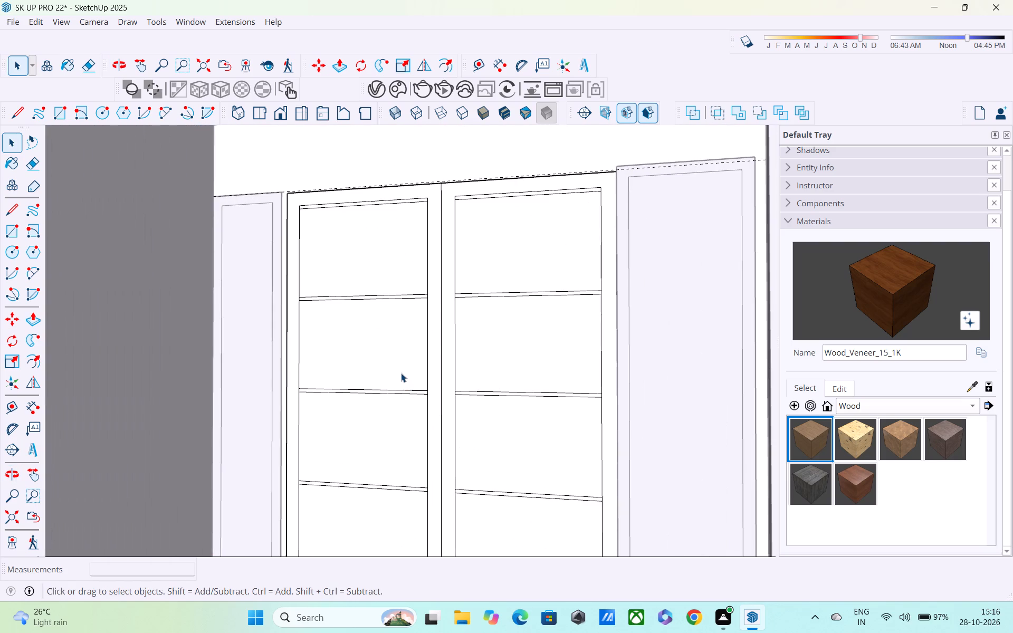
{"action": "key", "text": "l"}
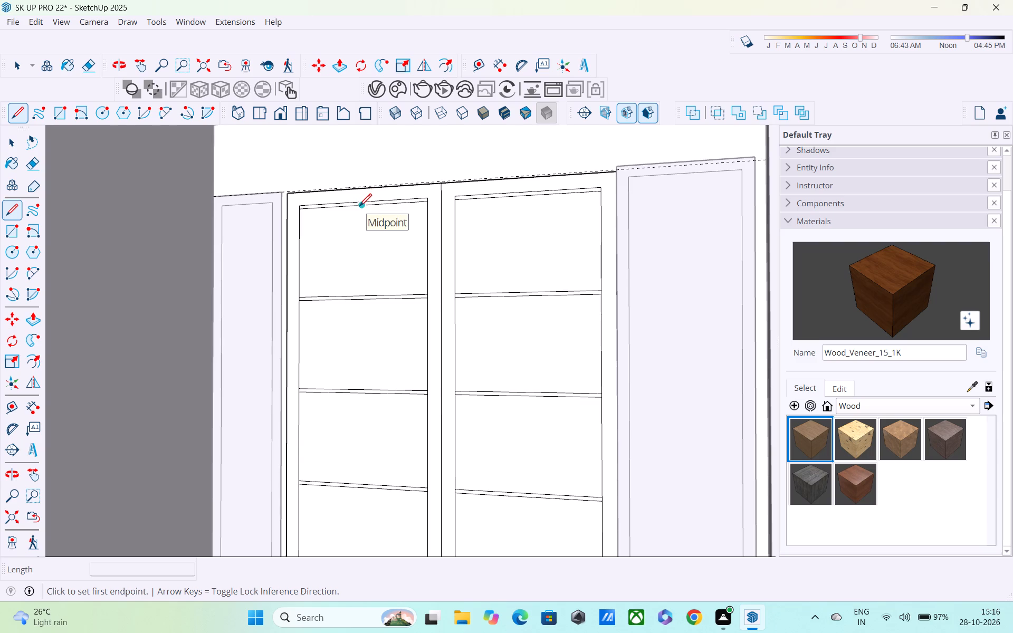
{"action": "scroll", "coordinate": [359, 205], "scroll_direction": "up", "scroll_amount": 2}
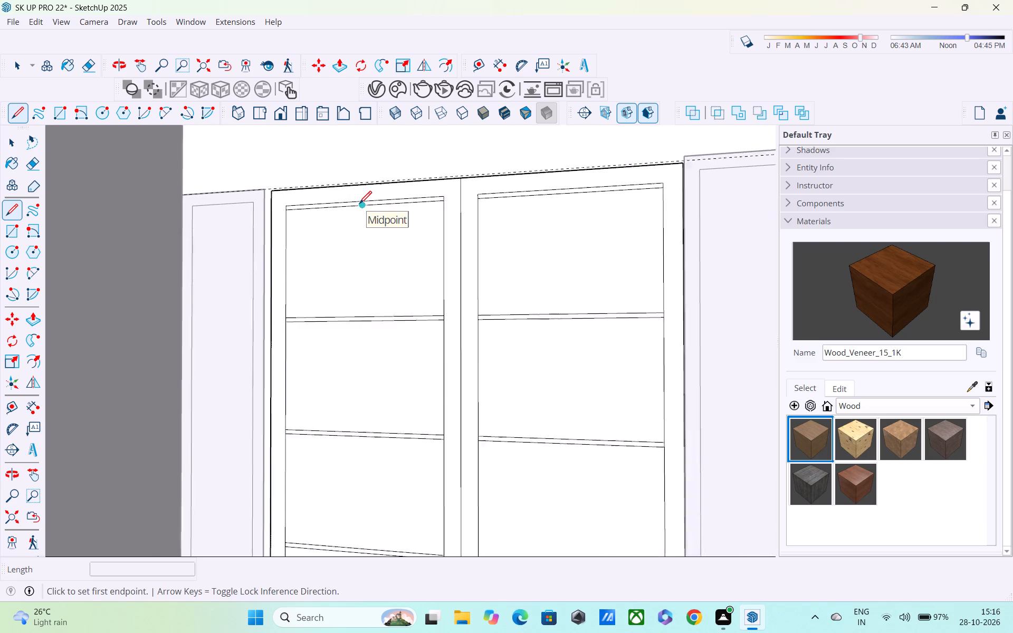
{"action": "scroll", "coordinate": [359, 205], "scroll_direction": "up", "scroll_amount": 2}
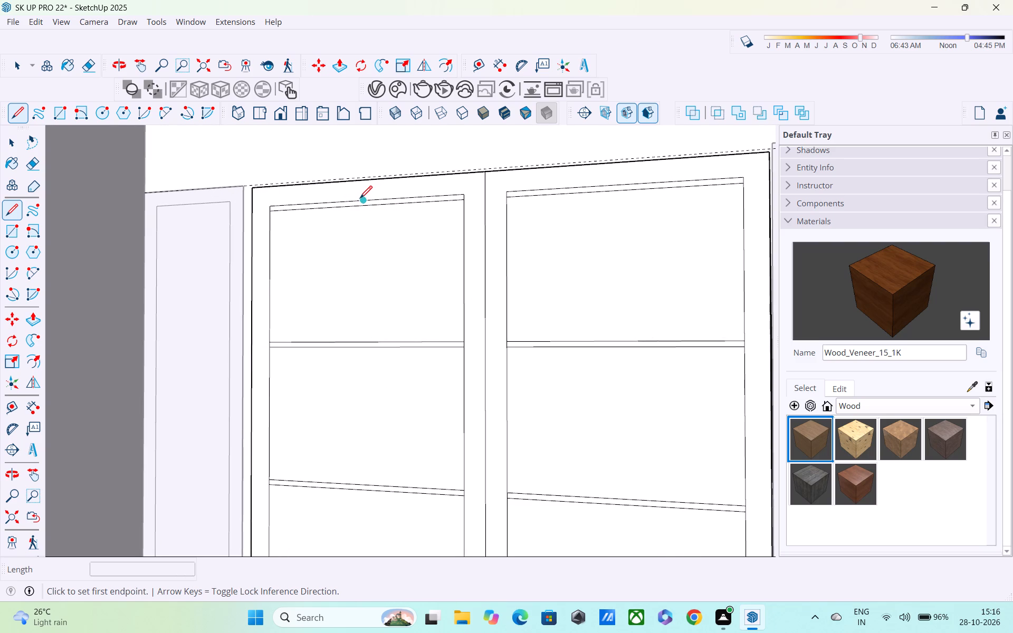
{"action": "left_click", "coordinate": [362, 202]}
{"action": "middle_click_drag", "start_coordinate": [380, 368], "coordinate": [472, 165], "text": "shift"}
{"action": "scroll", "coordinate": [472, 165], "scroll_direction": "up", "scroll_amount": 1, "text": "shift"}
{"action": "scroll", "coordinate": [472, 165], "scroll_direction": "down", "scroll_amount": 4}
{"action": "middle_click_drag", "start_coordinate": [469, 254], "coordinate": [512, 172], "text": "shift"}
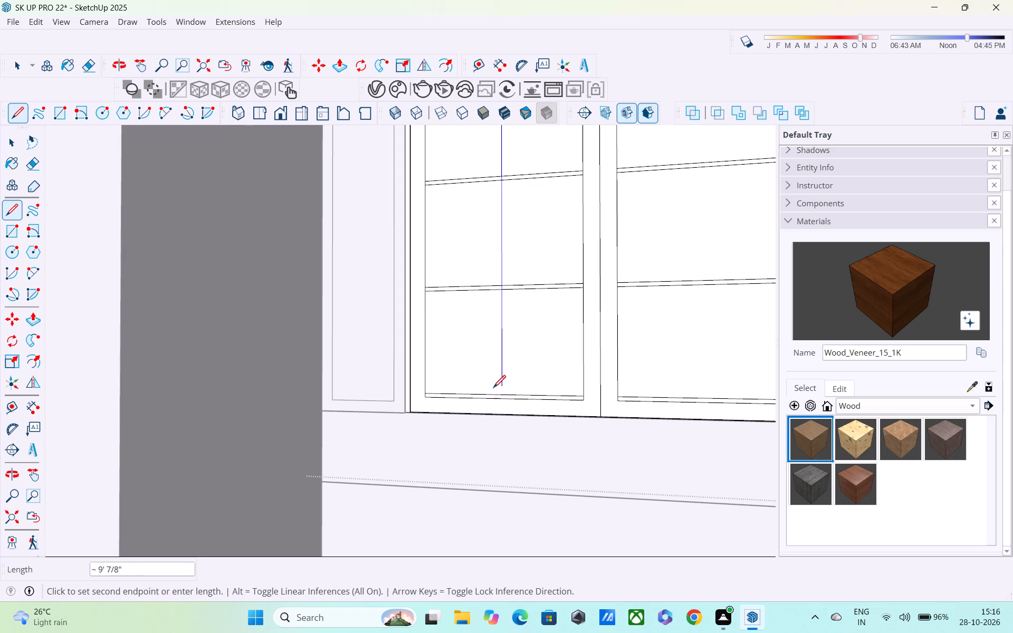
{"action": "scroll", "coordinate": [496, 401], "scroll_direction": "up", "scroll_amount": 5}
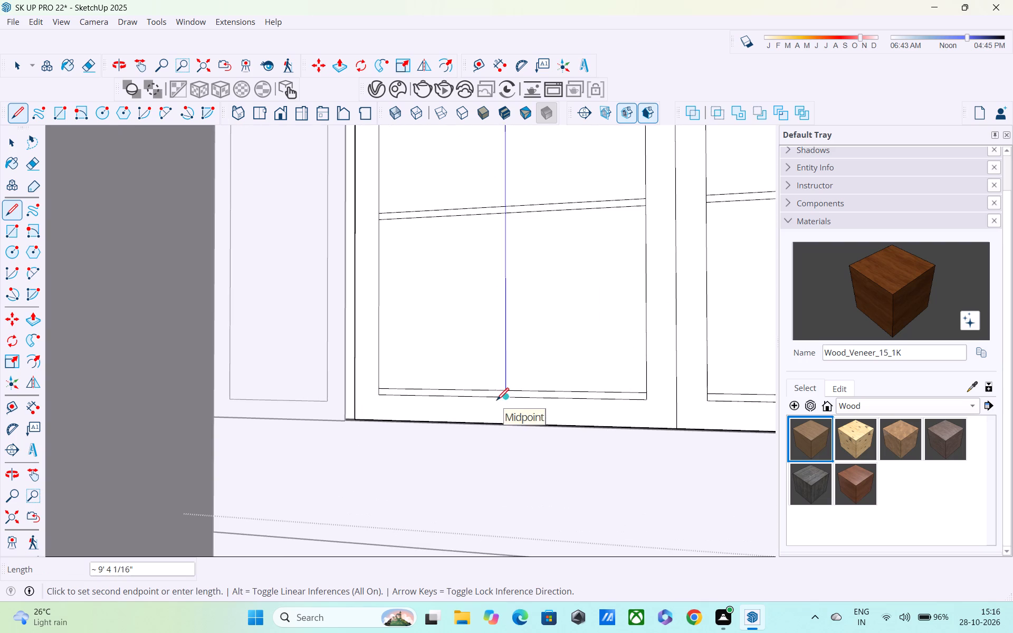
{"action": "left_click", "coordinate": [501, 401]}
Draw a 1" line along the panel's bottom inner edge from the foot of the vertical centre line toward the other panel.
{"action": "scroll", "coordinate": [541, 385], "scroll_direction": "down", "scroll_amount": 2}
{"action": "middle_click_drag", "start_coordinate": [517, 402], "coordinate": [406, 442], "text": "shift"}
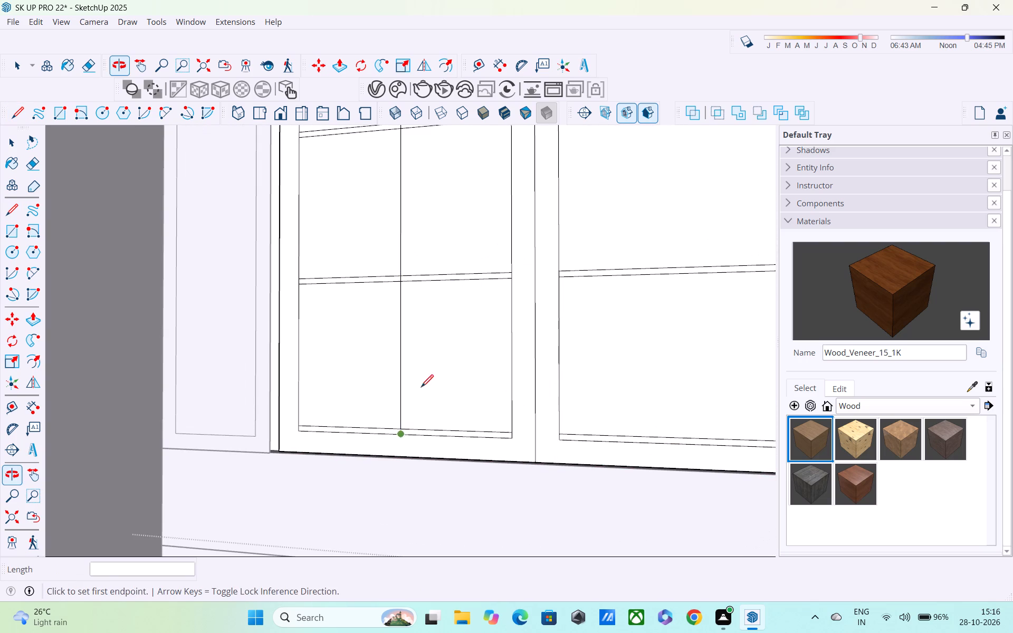
{"action": "key", "text": "space"}
{"action": "left_click", "coordinate": [402, 353]}
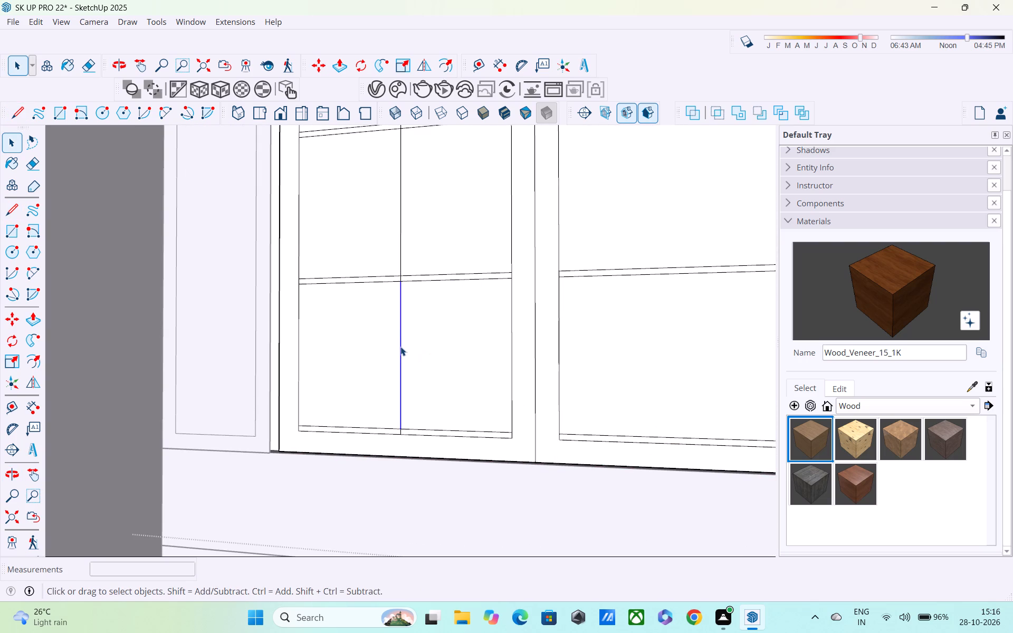
{"action": "key", "text": "space"}
{"action": "key", "text": "l"}
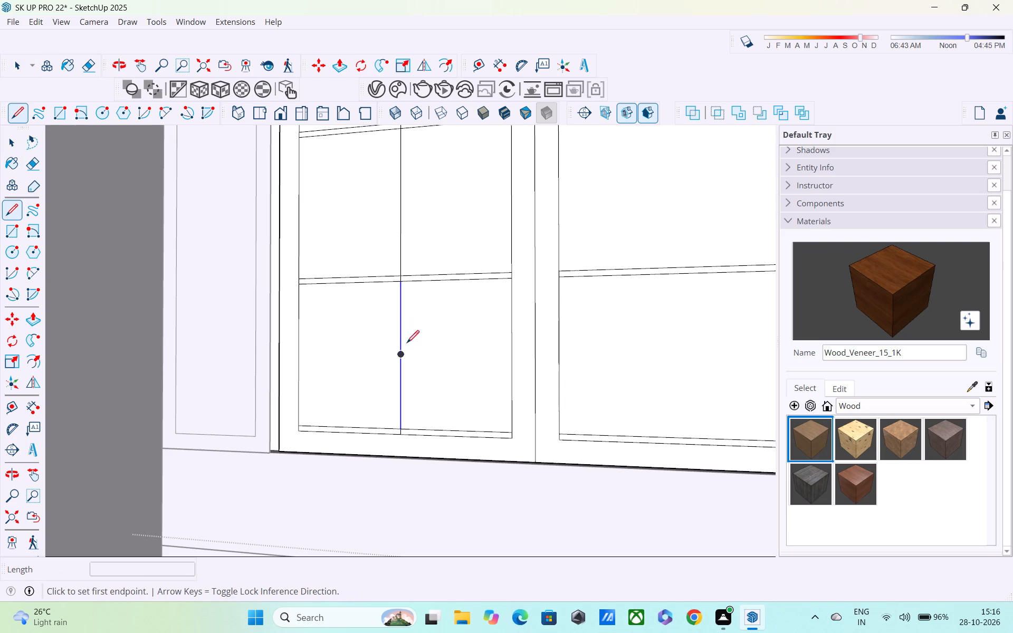
{"action": "scroll", "coordinate": [400, 438], "scroll_direction": "up", "scroll_amount": 2}
{"action": "key", "text": "space"}
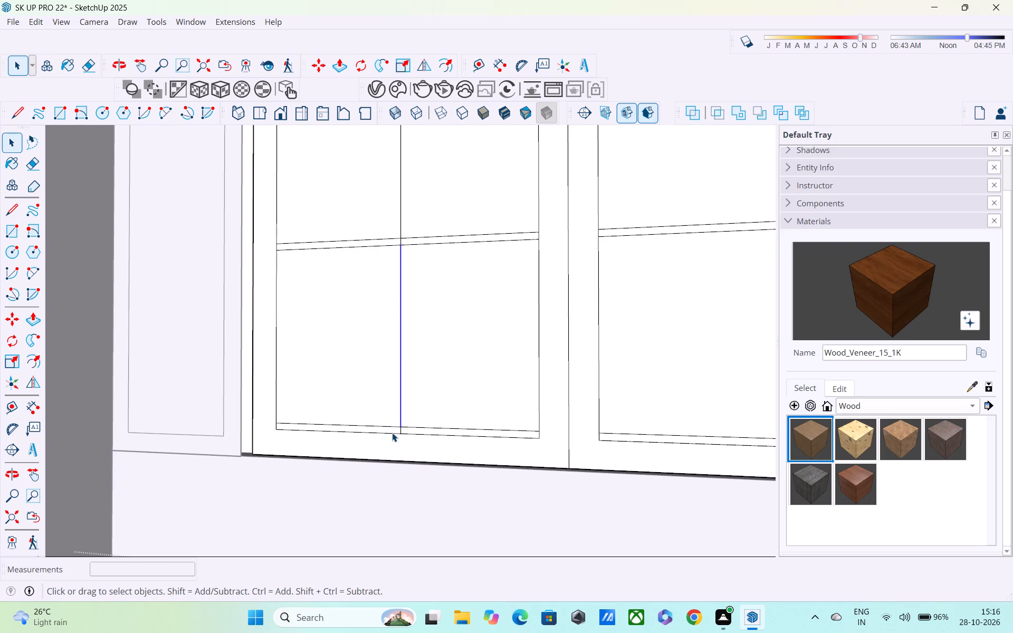
{"action": "key", "text": "l"}
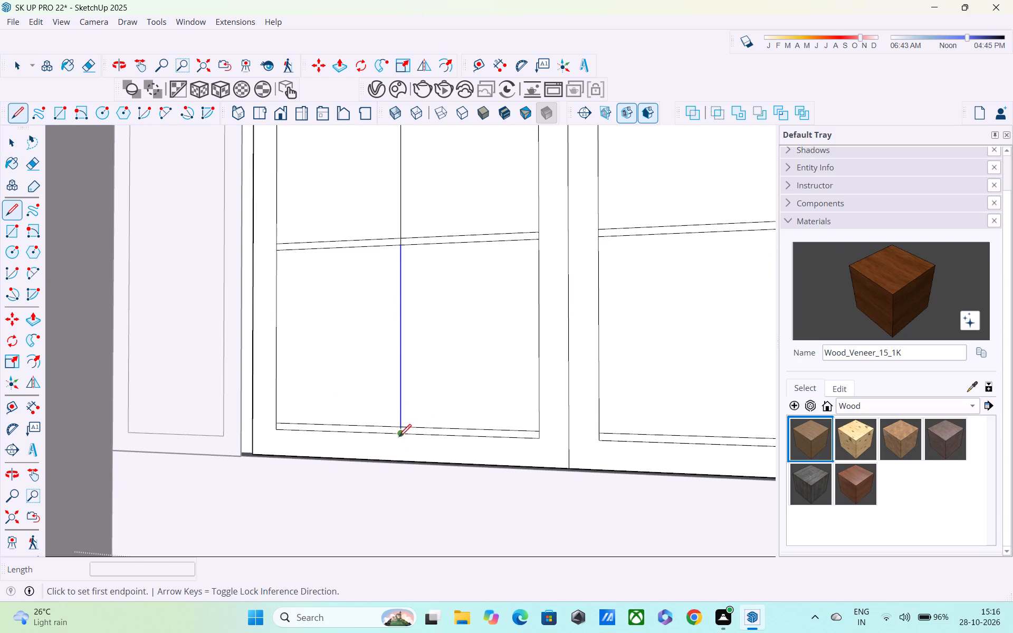
{"action": "left_click", "coordinate": [398, 438]}
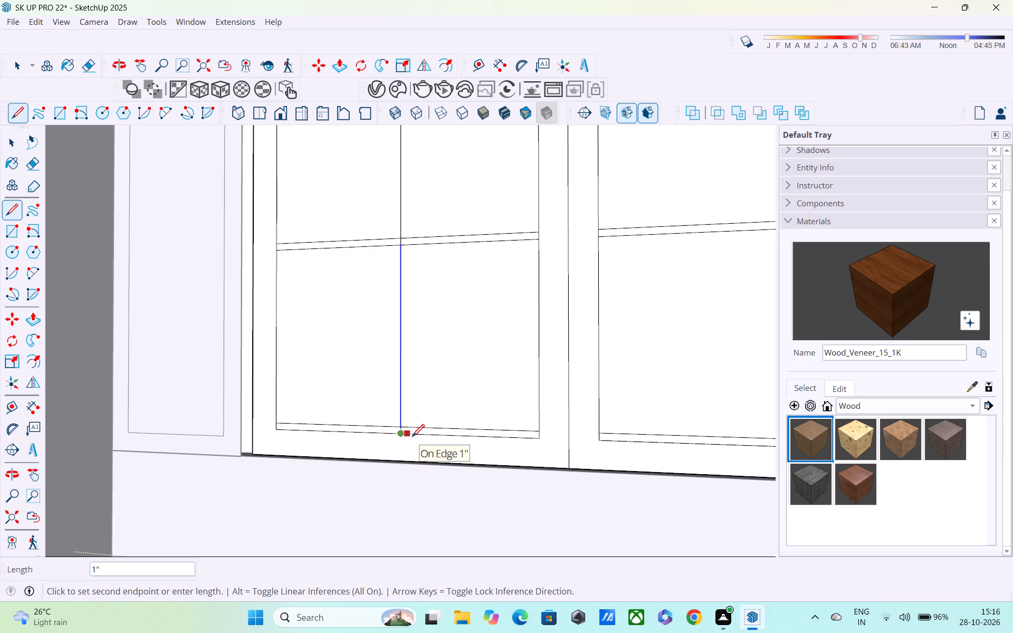
{"action": "scroll", "coordinate": [412, 438], "scroll_direction": "up", "scroll_amount": 5}
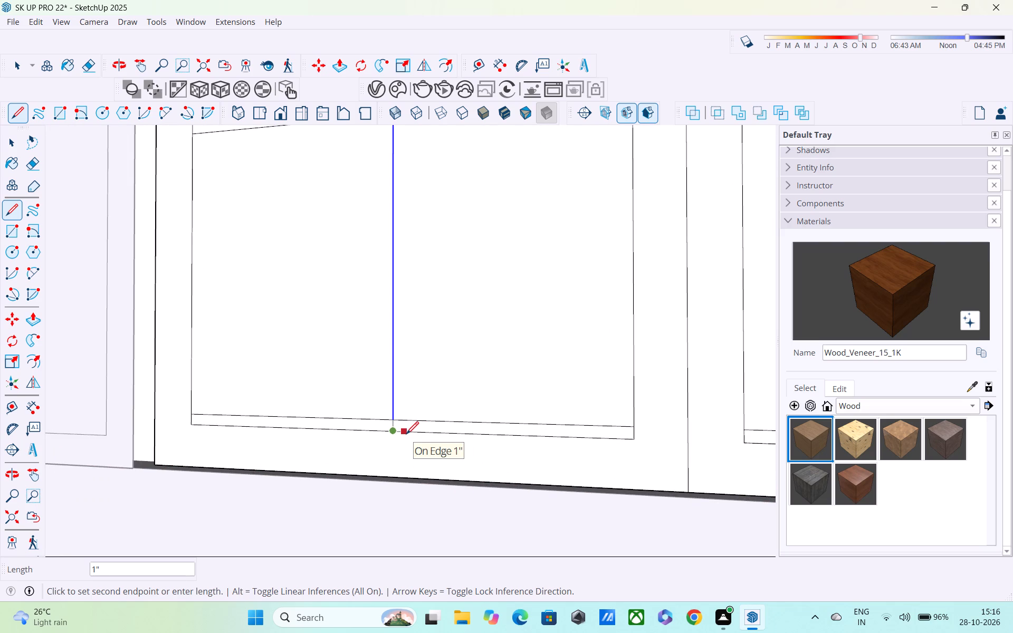
{"action": "left_click", "coordinate": [406, 435]}
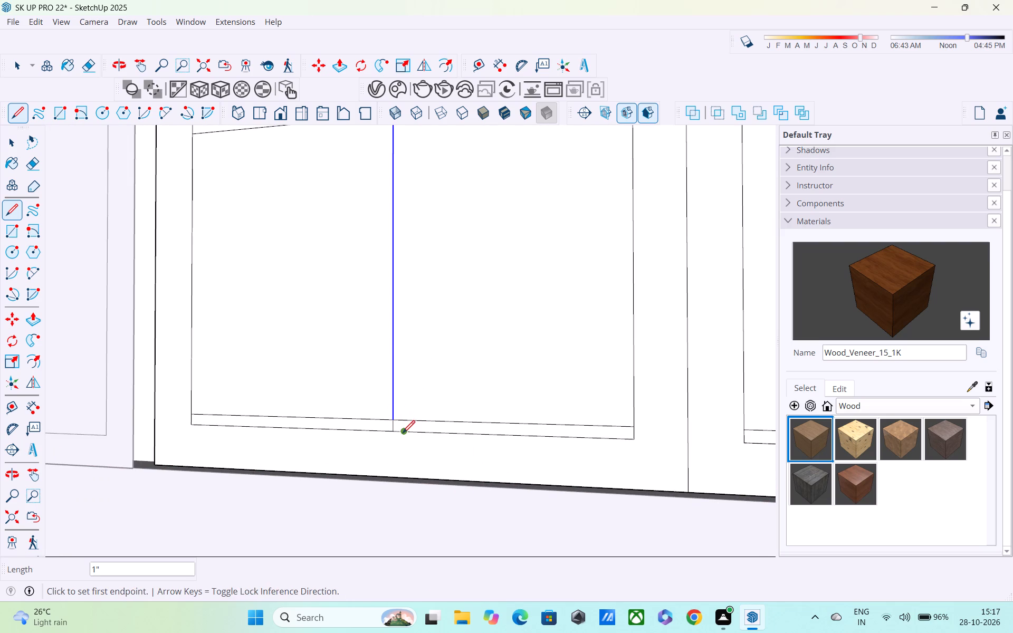
Draw a parallel vertical line from the end of the 1" line up to the panel's top inner edge, completing its vertical glazing bar.
{"action": "left_click", "coordinate": [403, 434]}
{"action": "middle_click_drag", "start_coordinate": [419, 352], "coordinate": [420, 553], "text": "shift"}
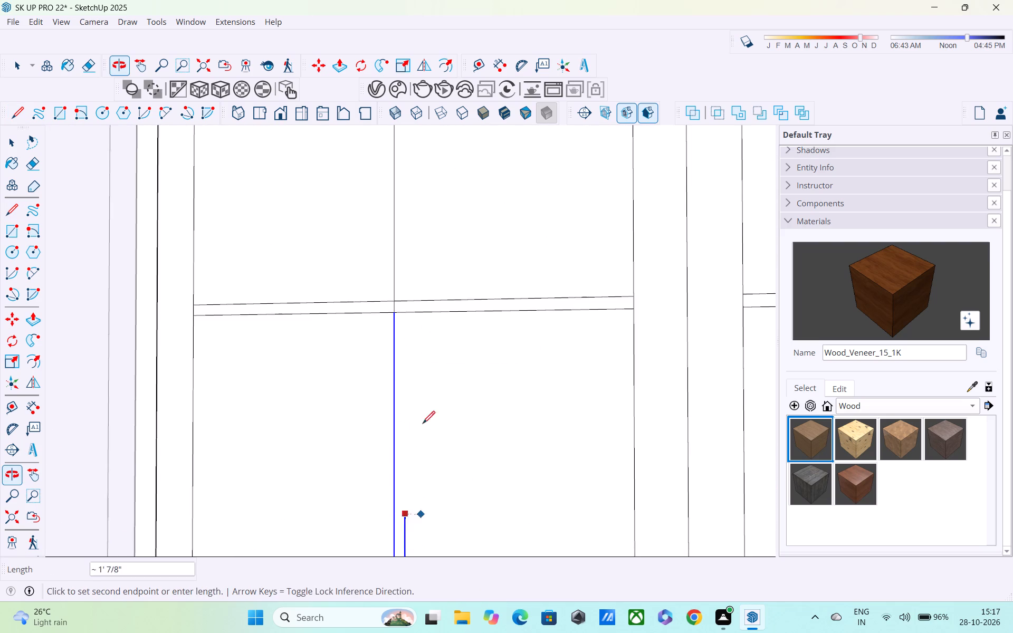
{"action": "scroll", "coordinate": [423, 362], "scroll_direction": "down", "scroll_amount": 5}
{"action": "middle_click_drag", "start_coordinate": [417, 338], "coordinate": [416, 490], "text": "shift"}
{"action": "scroll", "coordinate": [416, 490], "scroll_direction": "up", "scroll_amount": 1, "text": "shift"}
{"action": "middle_click_drag", "start_coordinate": [410, 318], "coordinate": [413, 491]}
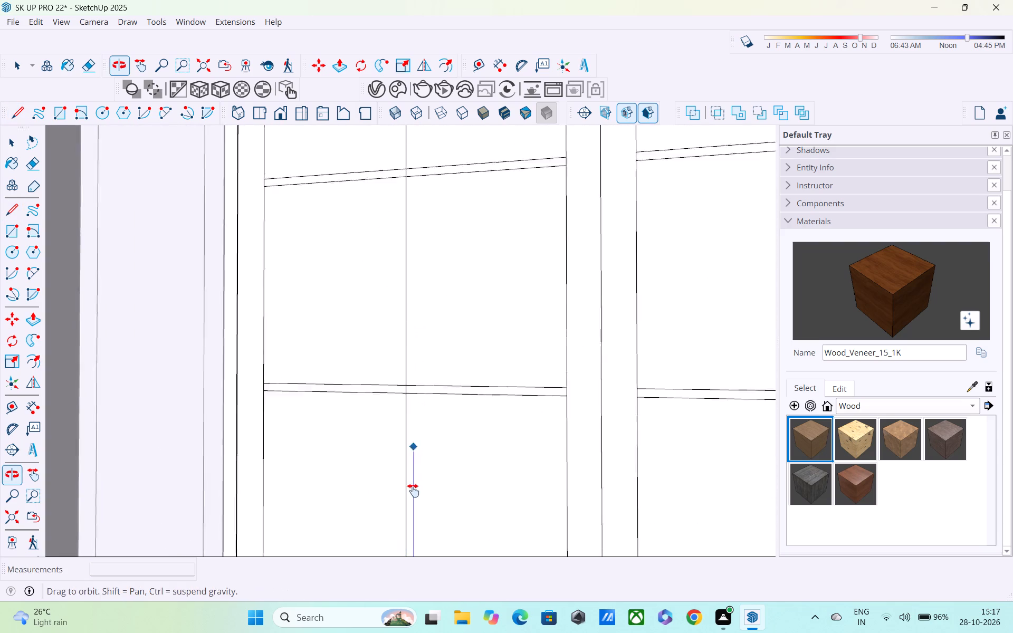
{"action": "middle_click_drag", "start_coordinate": [413, 491], "coordinate": [413, 491]}
{"action": "middle_click_drag", "start_coordinate": [421, 324], "coordinate": [425, 495]}
{"action": "scroll", "coordinate": [427, 465], "scroll_direction": "down", "scroll_amount": 1, "text": "shift"}
{"action": "middle_click_drag", "start_coordinate": [429, 351], "coordinate": [428, 453], "text": "shift"}
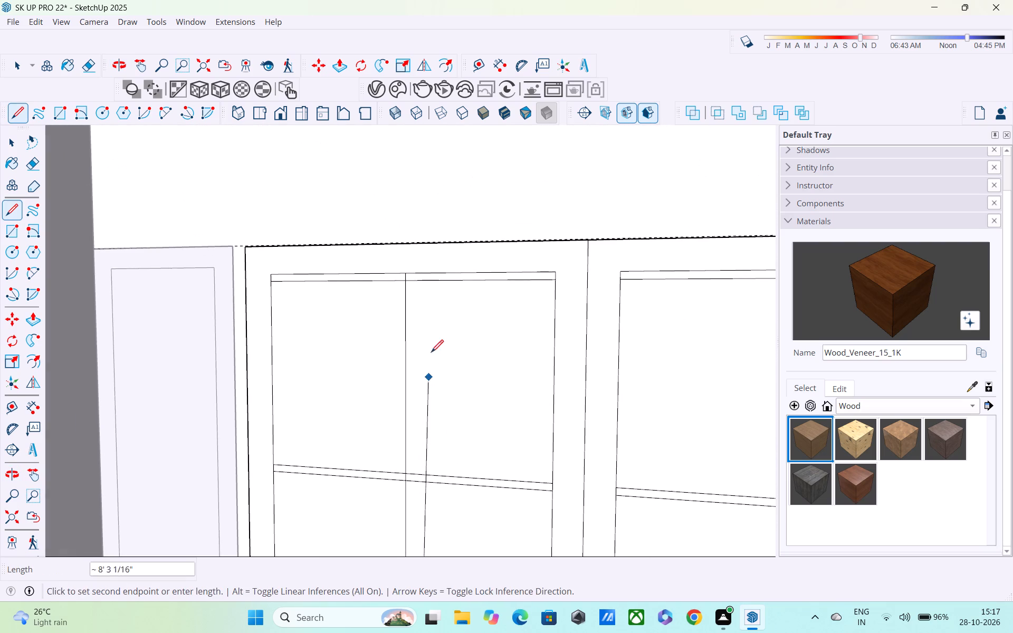
{"action": "scroll", "coordinate": [422, 332], "scroll_direction": "up", "scroll_amount": 4}
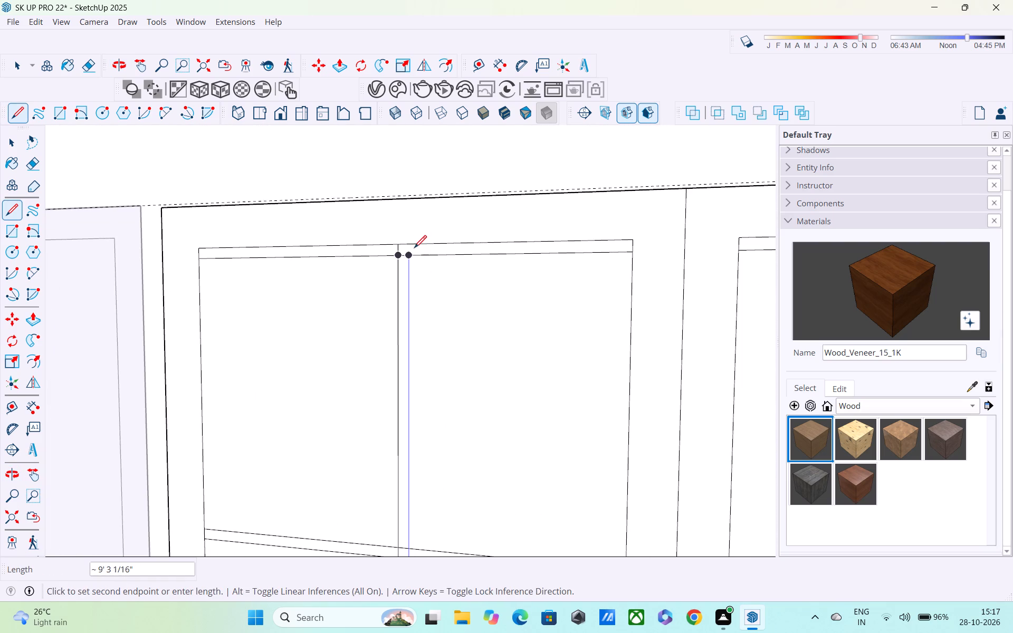
{"action": "left_click", "coordinate": [414, 246]}
Draw a vertical centre line about 9' 4" long between the top and bottom inner-edge midpoints of the panel farther from the projecting wall block.
{"action": "middle_click_drag", "start_coordinate": [633, 398], "coordinate": [377, 333], "text": "shift"}
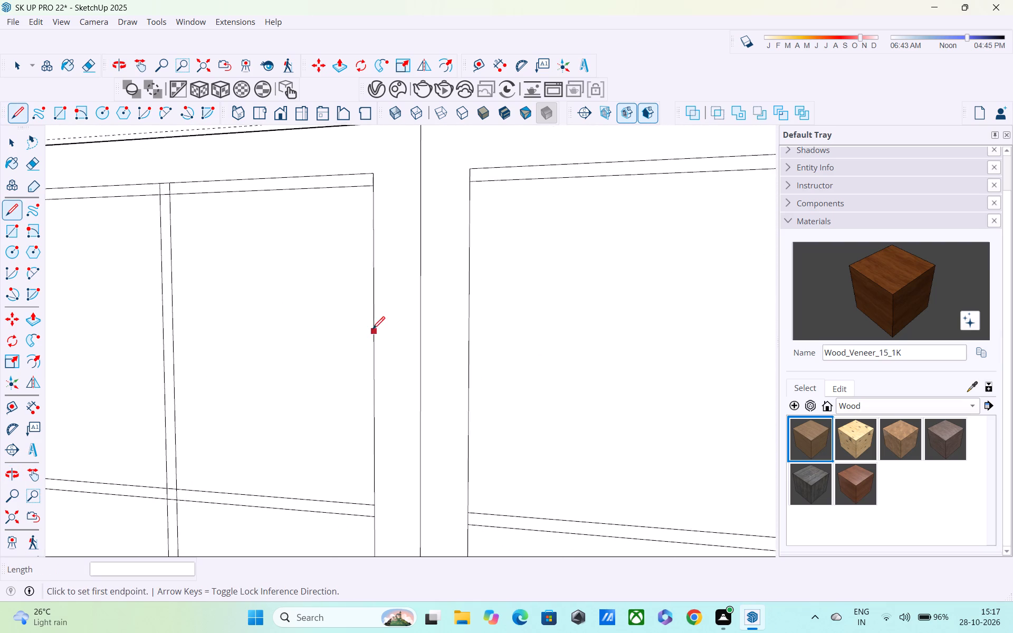
{"action": "scroll", "coordinate": [372, 330], "scroll_direction": "down", "scroll_amount": 5}
{"action": "middle_click", "coordinate": [894, 180], "text": "shift"}
{"action": "scroll", "coordinate": [643, 265], "scroll_direction": "up", "scroll_amount": 1}
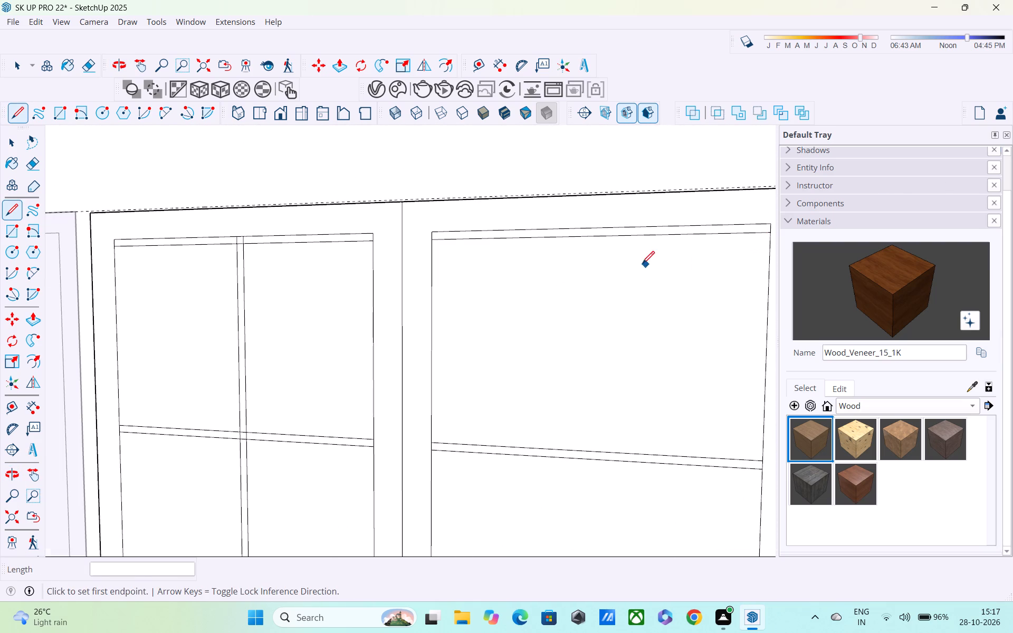
{"action": "middle_click_drag", "start_coordinate": [640, 264], "coordinate": [559, 225]}
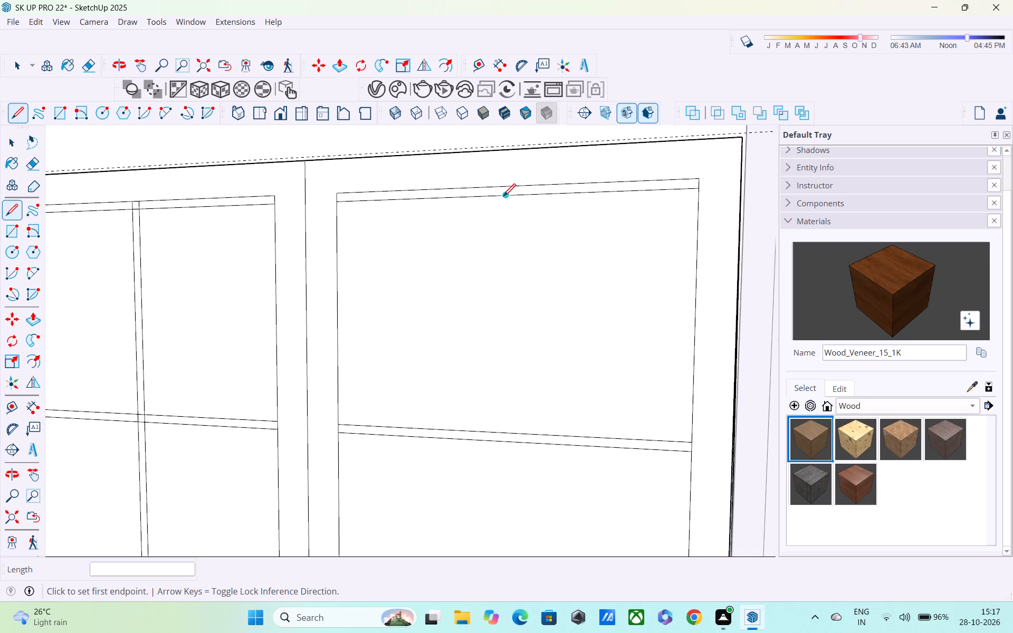
{"action": "left_click", "coordinate": [504, 189]}
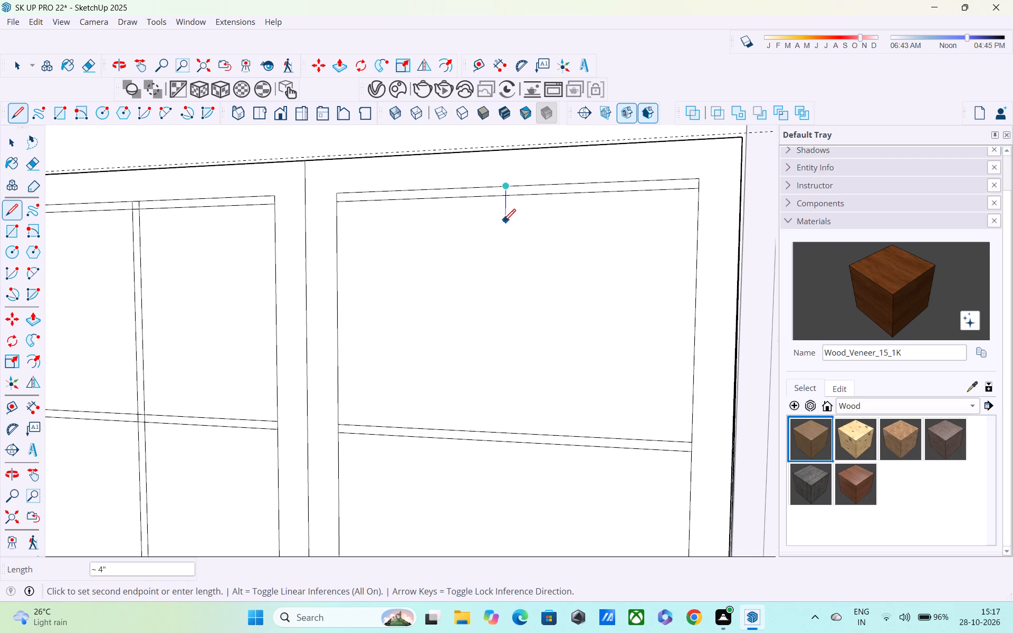
{"action": "middle_click_drag", "start_coordinate": [503, 223], "coordinate": [500, 78], "text": "shift"}
{"action": "scroll", "coordinate": [477, 199], "scroll_direction": "down", "scroll_amount": 3}
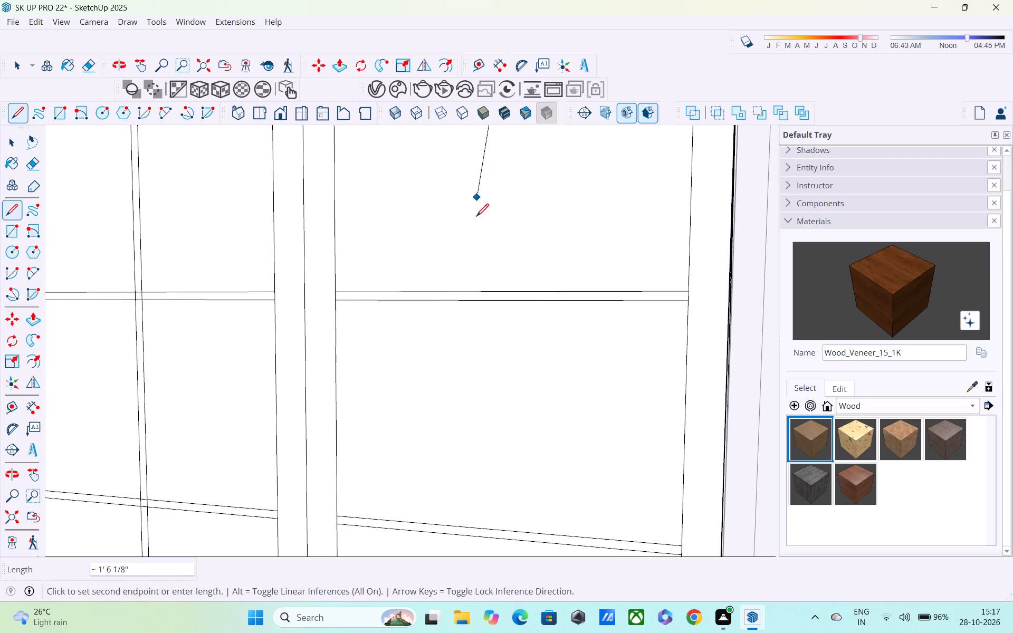
{"action": "scroll", "coordinate": [476, 217], "scroll_direction": "down", "scroll_amount": 2}
{"action": "middle_click_drag", "start_coordinate": [476, 265], "coordinate": [518, 53], "text": "shift"}
{"action": "middle_click_drag", "start_coordinate": [506, 342], "coordinate": [529, 196], "text": "shift"}
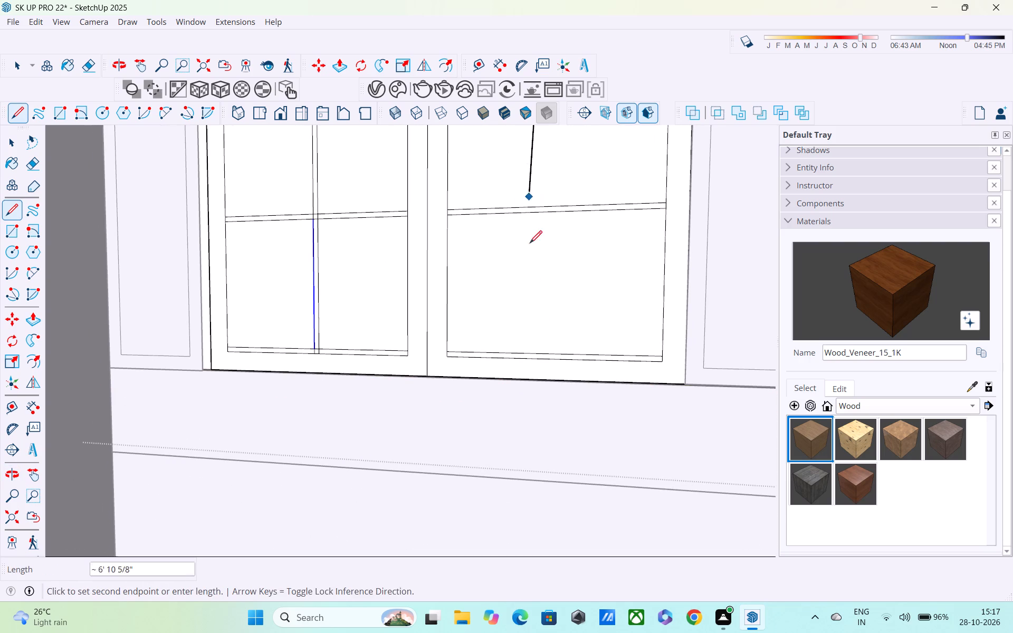
{"action": "left_click", "coordinate": [551, 361]}
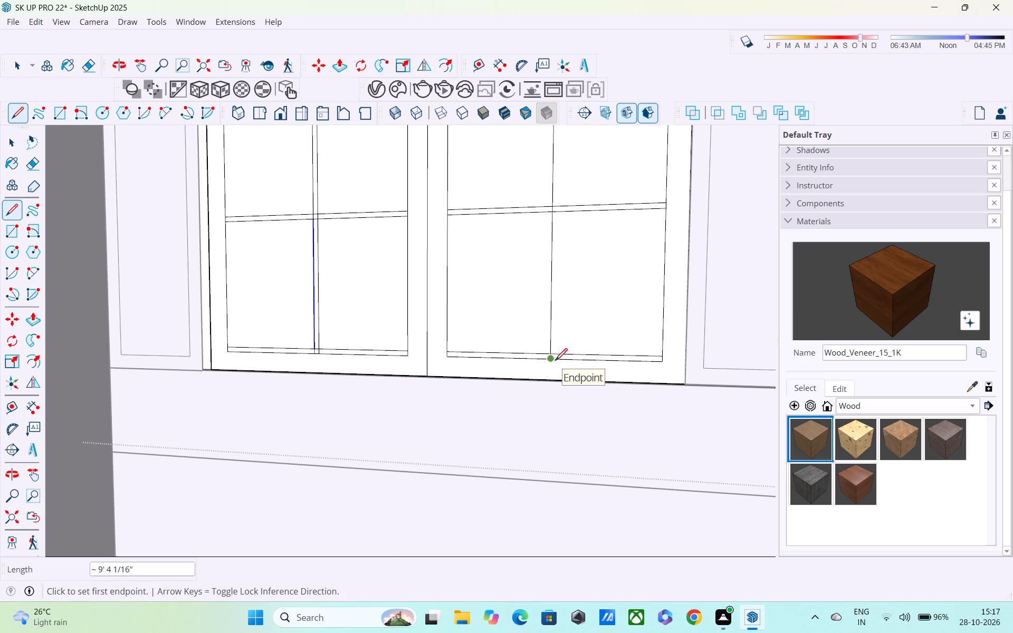
Draw a 1" line along this panel's bottom inner edge from the foot of its centre line, away from the other panel.
{"action": "scroll", "coordinate": [567, 359], "scroll_direction": "up", "scroll_amount": 8}
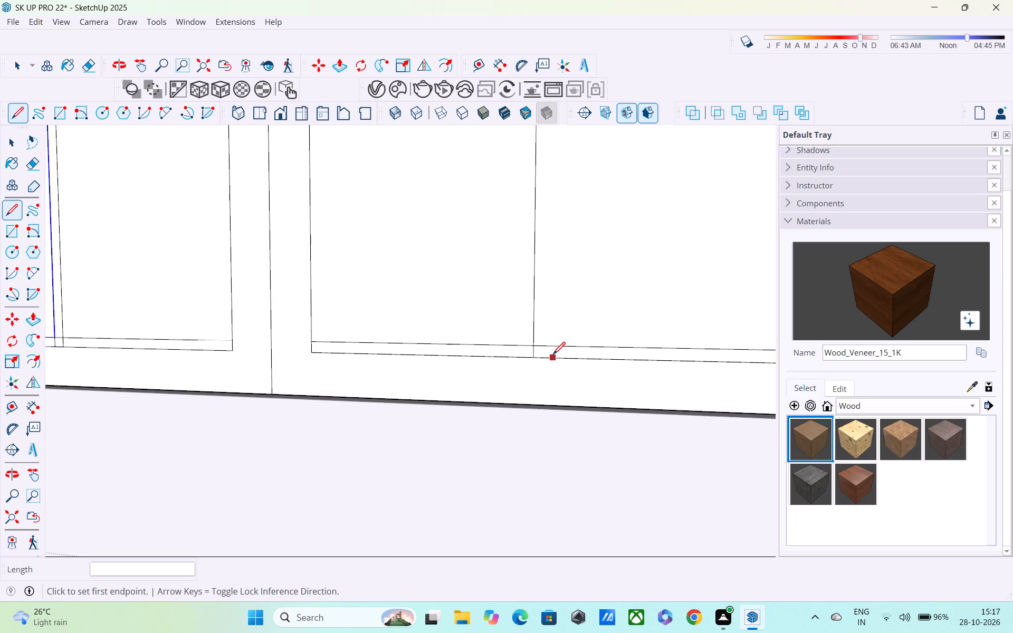
{"action": "left_click", "coordinate": [536, 361]}
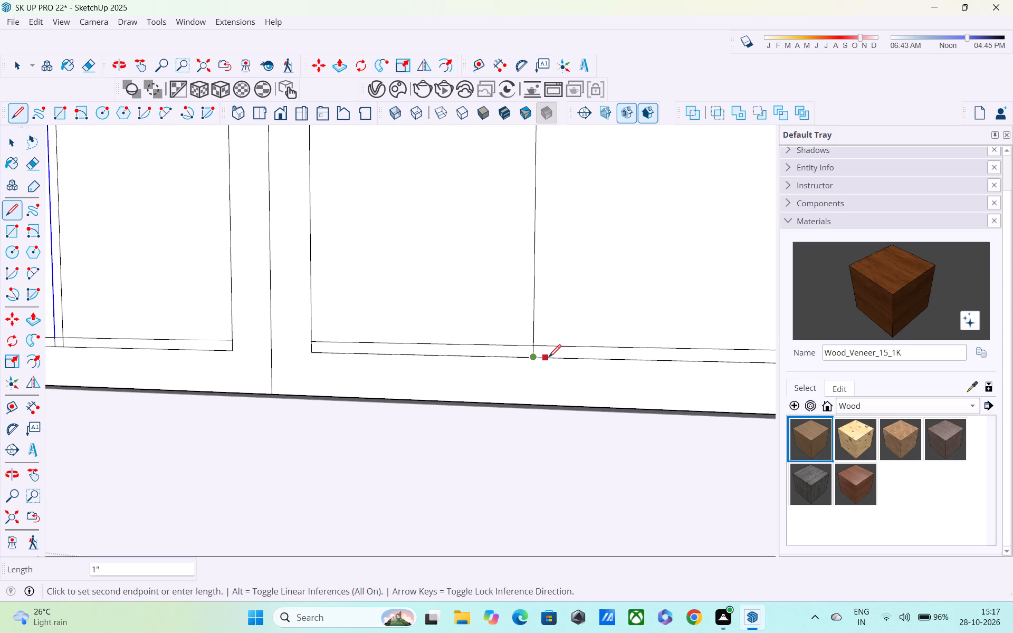
{"action": "left_click", "coordinate": [549, 358]}
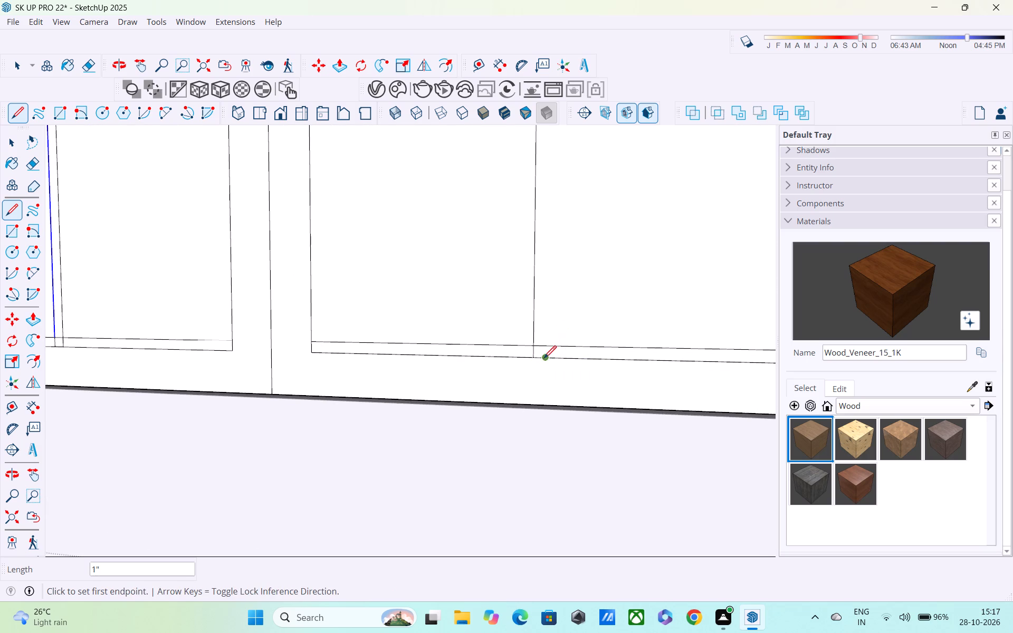
Draw a second vertical line about 9' 4" long from the end of the 1" line up to the panel's top inner edge.
{"action": "left_click", "coordinate": [543, 360]}
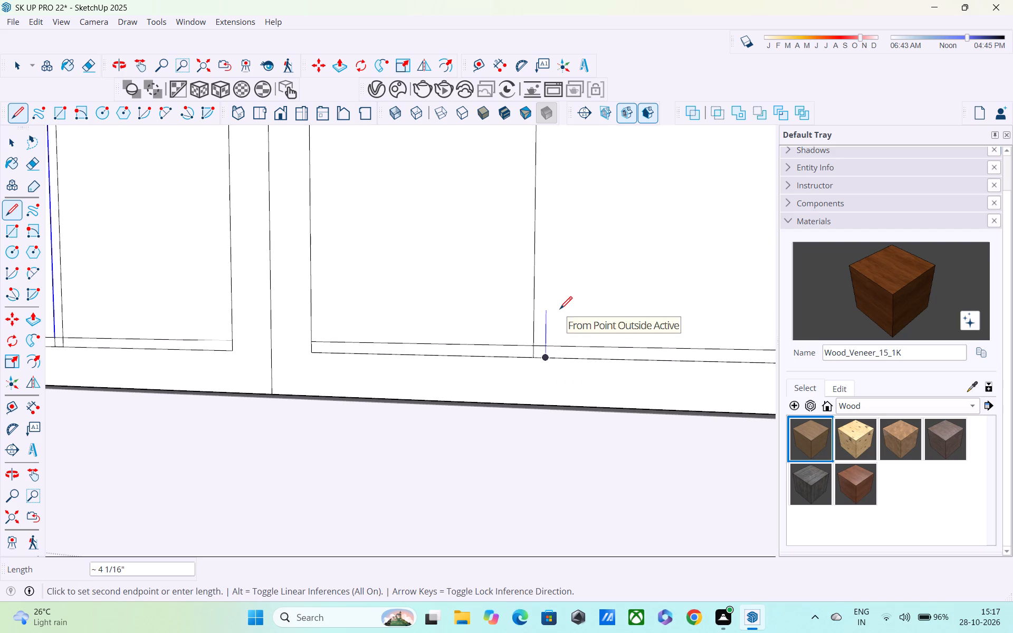
{"action": "middle_click_drag", "start_coordinate": [560, 310], "coordinate": [540, 477], "text": "shift"}
{"action": "scroll", "coordinate": [539, 421], "scroll_direction": "down", "scroll_amount": 5}
{"action": "middle_click_drag", "start_coordinate": [540, 370], "coordinate": [540, 540], "text": "shift"}
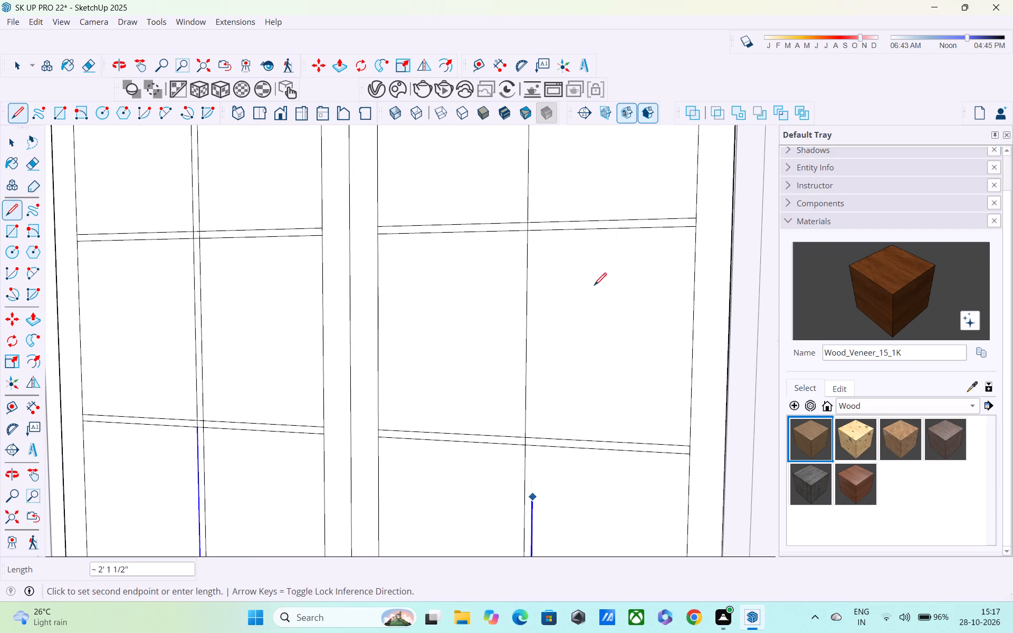
{"action": "middle_click_drag", "start_coordinate": [563, 261], "coordinate": [556, 452], "text": "shift"}
{"action": "middle_click_drag", "start_coordinate": [566, 258], "coordinate": [549, 444]}
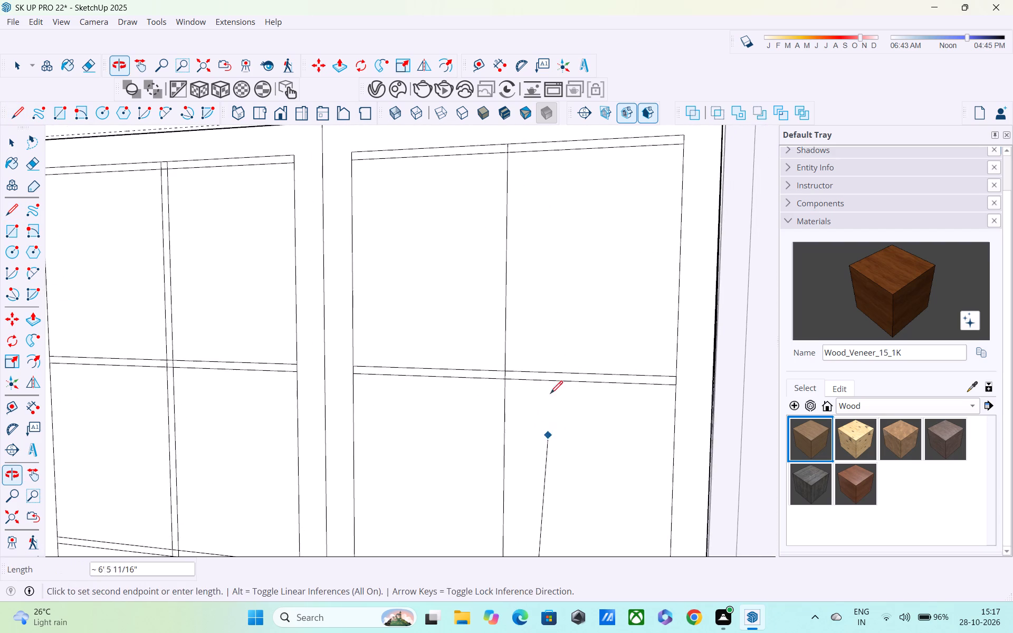
{"action": "scroll", "coordinate": [554, 308], "scroll_direction": "down", "scroll_amount": 4}
{"action": "middle_click_drag", "start_coordinate": [553, 305], "coordinate": [552, 378], "text": "shift"}
{"action": "scroll", "coordinate": [514, 287], "scroll_direction": "up", "scroll_amount": 9}
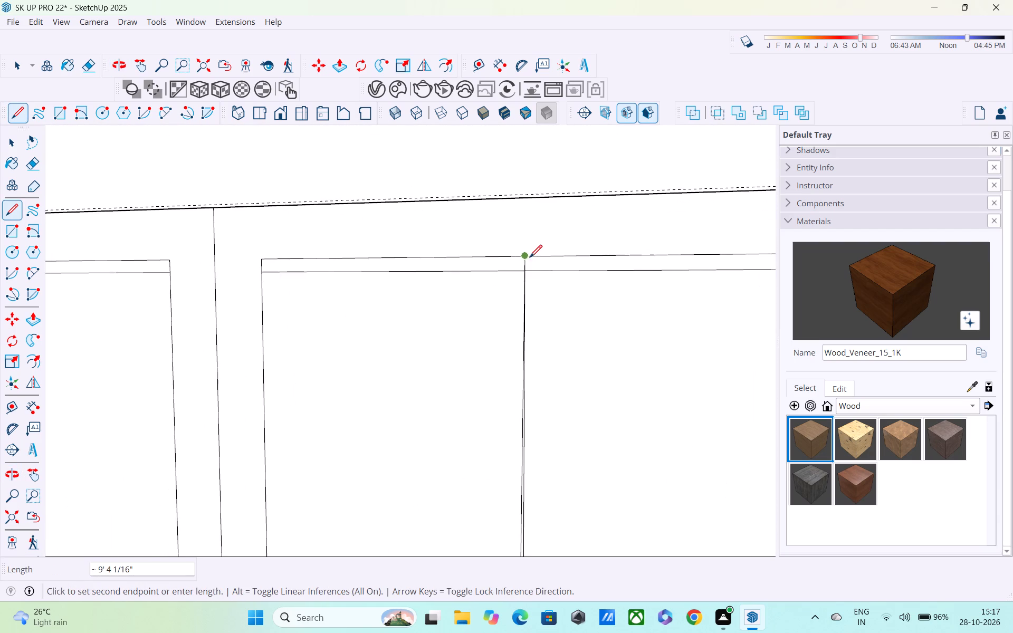
{"action": "left_click", "coordinate": [547, 256]}
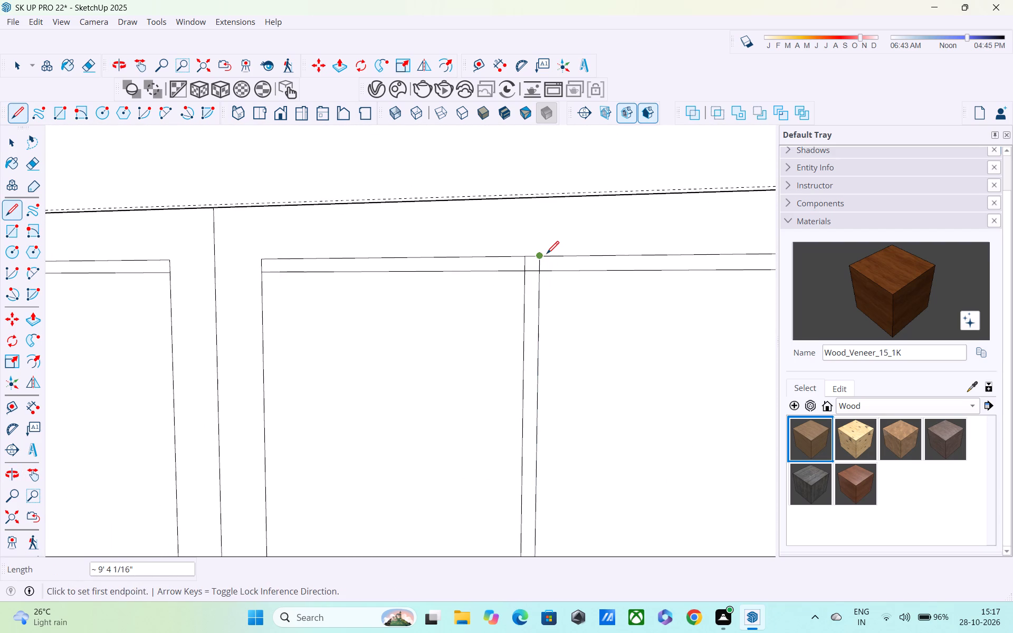
Erase the overlapping line segments where this panel's vertical glazing bar meets its top horizontal bar.
{"action": "key", "text": "r"}
{"action": "key", "text": "e"}
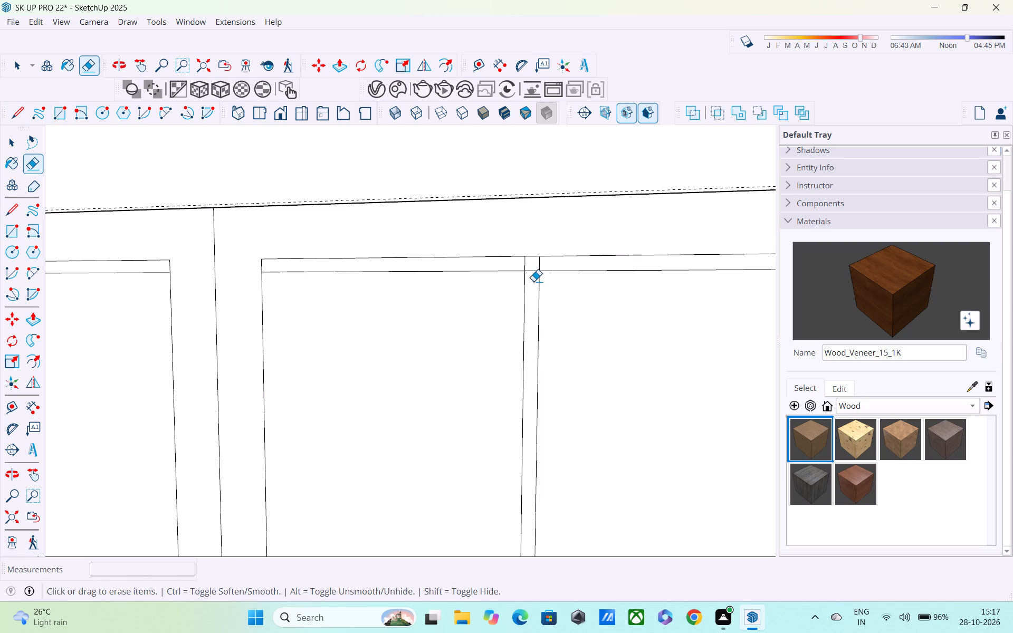
{"action": "scroll", "coordinate": [533, 281], "scroll_direction": "up", "scroll_amount": 6}
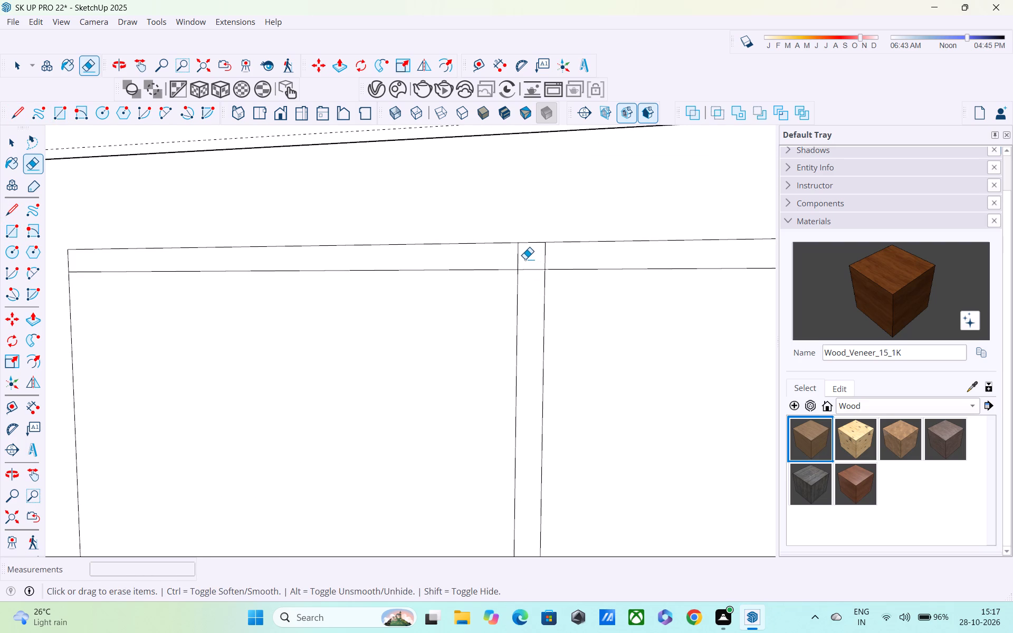
{"action": "key", "text": "grave"}
{"action": "scroll", "coordinate": [525, 259], "scroll_direction": "down", "scroll_amount": 2}
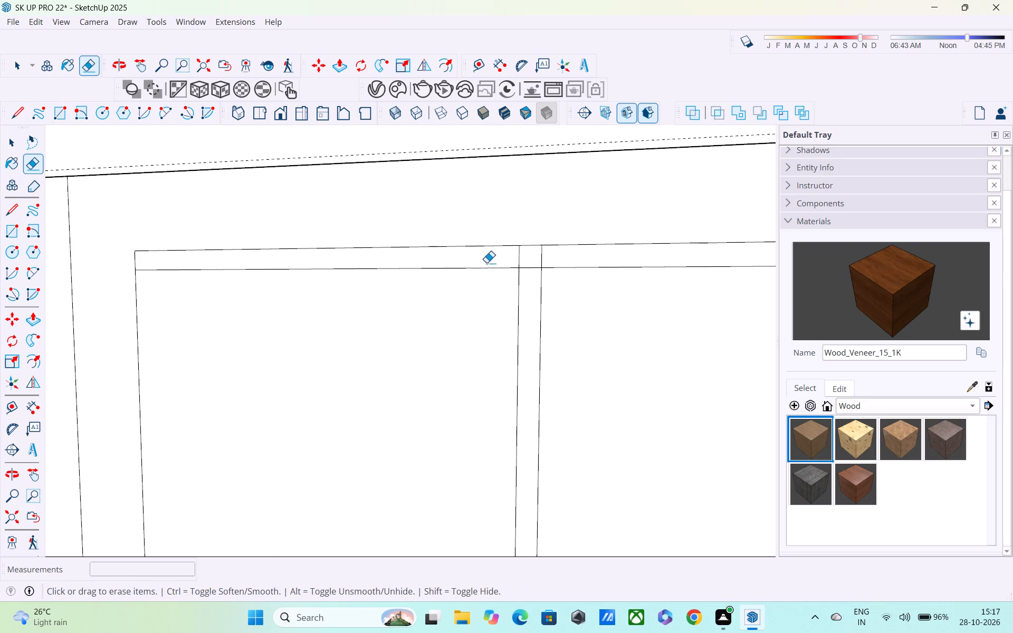
{"action": "left_click_drag", "start_coordinate": [486, 262], "coordinate": [549, 261]}
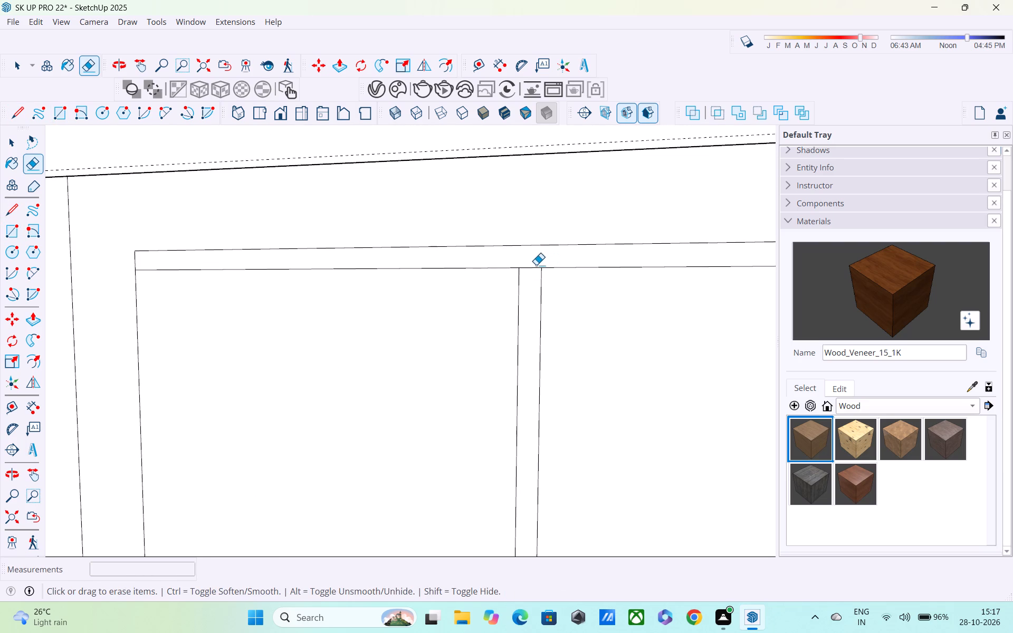
{"action": "left_click_drag", "start_coordinate": [536, 265], "coordinate": [525, 289]}
Examine the glazing-bar layout of the double window against the finished door below.
{"action": "scroll", "coordinate": [524, 290], "scroll_direction": "down", "scroll_amount": 6}
{"action": "middle_click_drag", "start_coordinate": [403, 414], "coordinate": [440, 316], "text": "shift"}
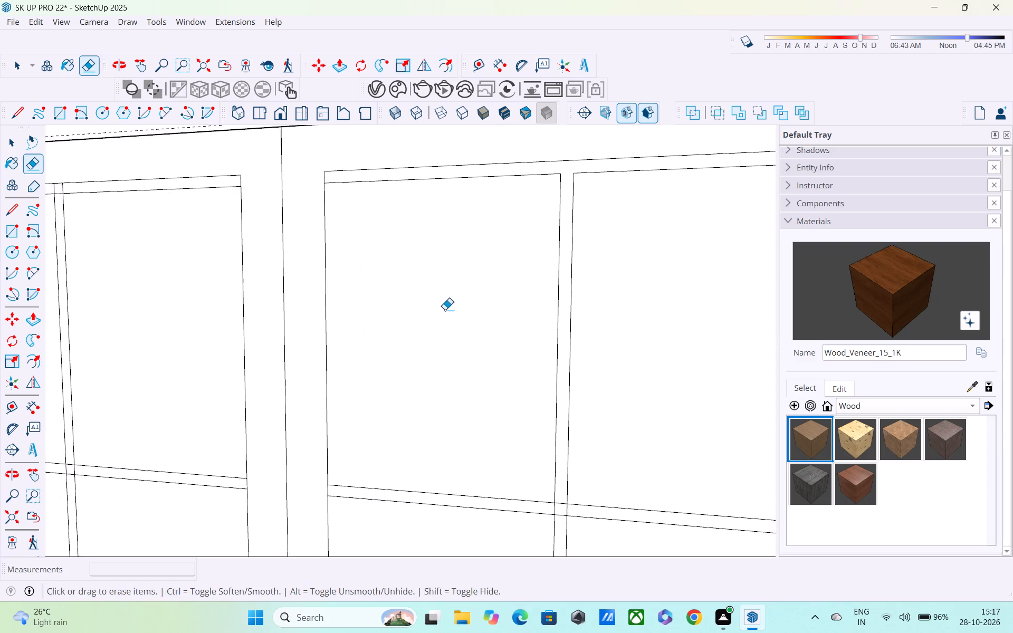
{"action": "scroll", "coordinate": [445, 310], "scroll_direction": "down", "scroll_amount": 6}
{"action": "middle_click_drag", "start_coordinate": [406, 382], "coordinate": [474, 233], "text": "shift"}
{"action": "scroll", "coordinate": [471, 244], "scroll_direction": "down", "scroll_amount": 6}
{"action": "middle_click_drag", "start_coordinate": [470, 279], "coordinate": [539, 150], "text": "shift"}
{"action": "scroll", "coordinate": [539, 150], "scroll_direction": "up", "scroll_amount": 1, "text": "shift"}
{"action": "scroll", "coordinate": [515, 225], "scroll_direction": "down", "scroll_amount": 2}
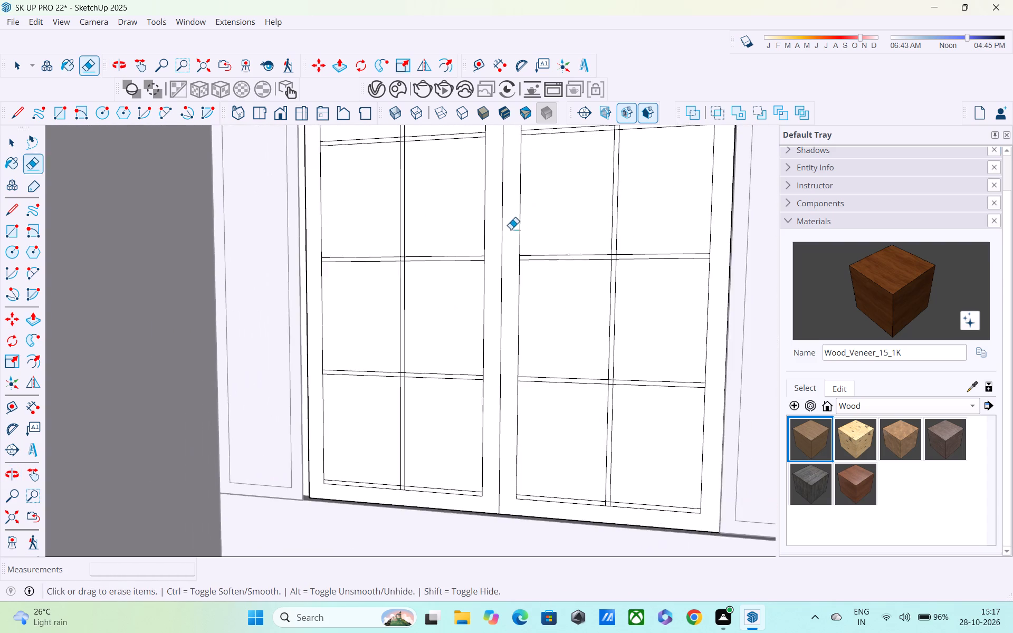
{"action": "scroll", "coordinate": [511, 229], "scroll_direction": "down", "scroll_amount": 3}
{"action": "scroll", "coordinate": [529, 153], "scroll_direction": "up", "scroll_amount": 1, "text": "shift"}
{"action": "scroll", "coordinate": [511, 258], "scroll_direction": "down", "scroll_amount": 4}
{"action": "middle_click_drag", "start_coordinate": [508, 281], "coordinate": [514, 191]}
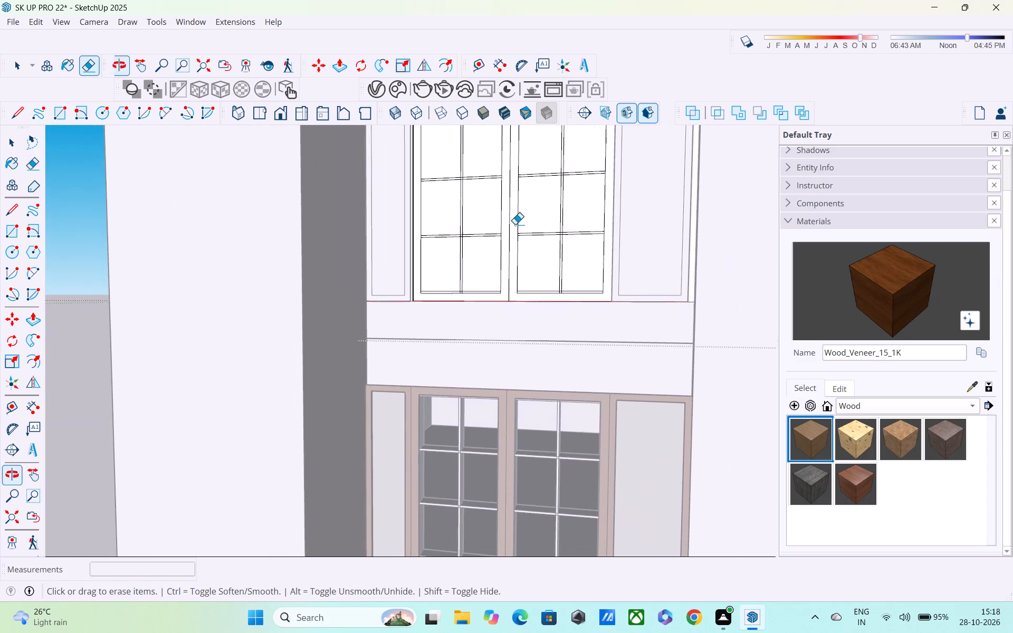
{"action": "scroll", "coordinate": [477, 402], "scroll_direction": "up", "scroll_amount": 11}
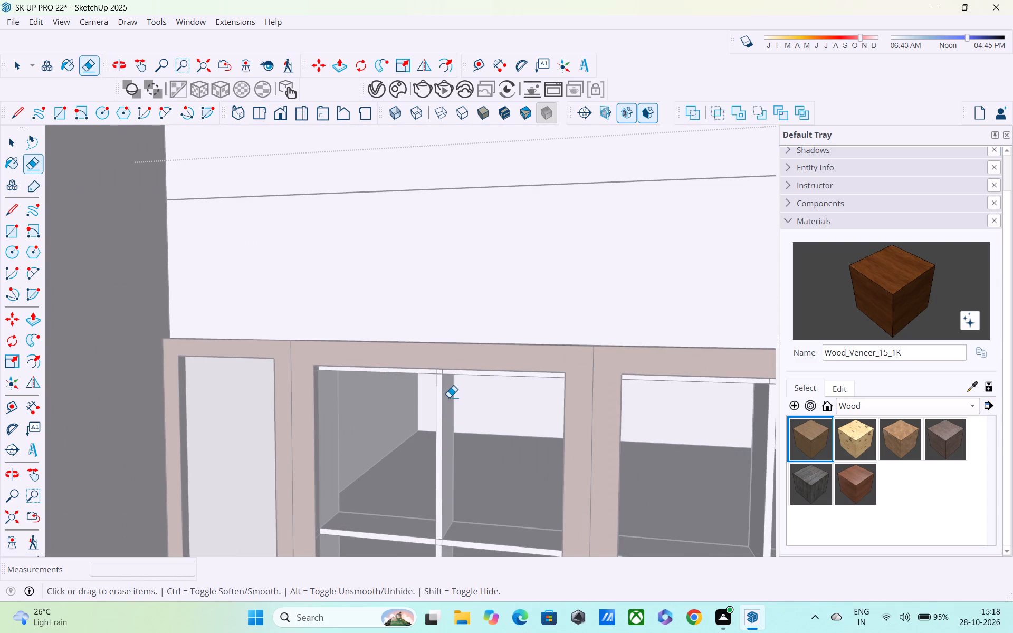
{"action": "scroll", "coordinate": [448, 395], "scroll_direction": "down", "scroll_amount": 11}
{"action": "middle_click_drag", "start_coordinate": [447, 391], "coordinate": [429, 473], "text": "shift"}
{"action": "scroll", "coordinate": [429, 473], "scroll_direction": "up", "scroll_amount": 1, "text": "shift"}
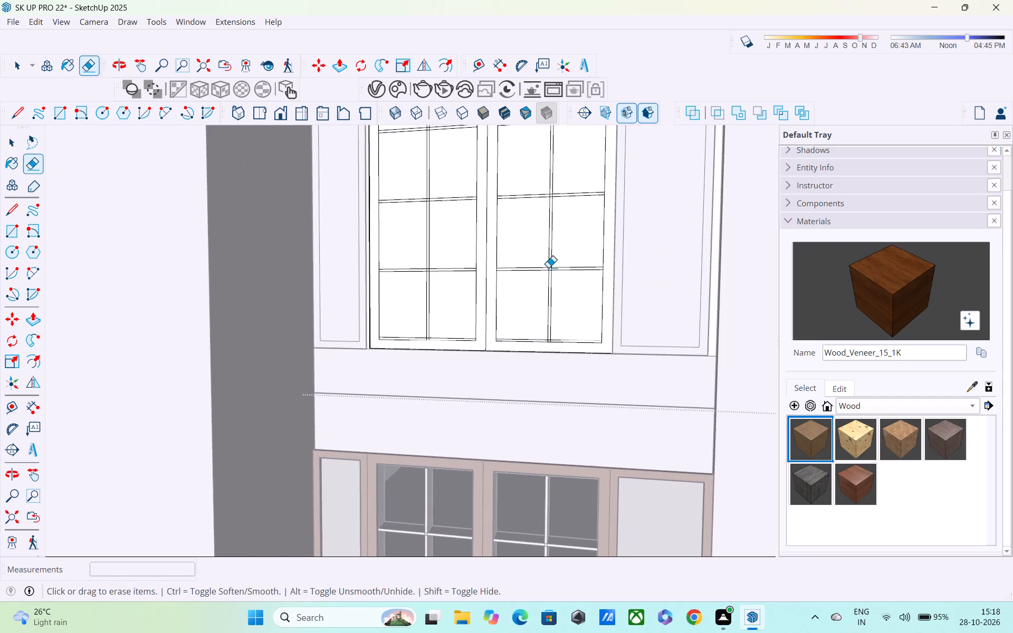
Erase the crossing line segments at the lowest intermediate glazing-bar junction of the panel farther from the wall block.
{"action": "scroll", "coordinate": [549, 263], "scroll_direction": "up", "scroll_amount": 4}
{"action": "middle_click_drag", "start_coordinate": [548, 263], "coordinate": [548, 357], "text": "shift"}
{"action": "scroll", "coordinate": [552, 343], "scroll_direction": "up", "scroll_amount": 17}
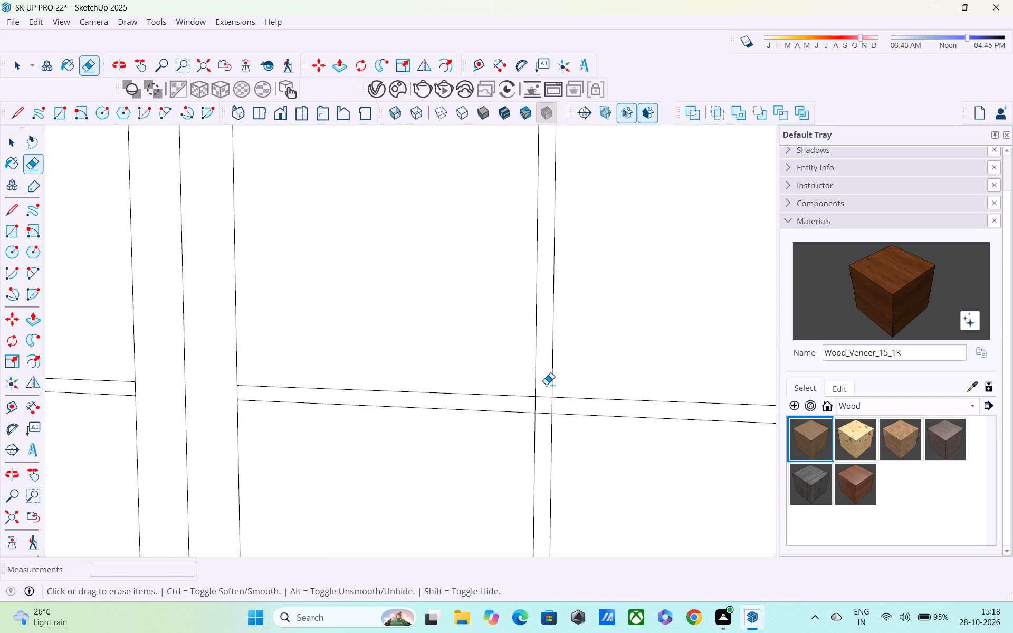
{"action": "left_click_drag", "start_coordinate": [546, 385], "coordinate": [546, 431]}
{"action": "left_click_drag", "start_coordinate": [527, 413], "coordinate": [551, 414]}
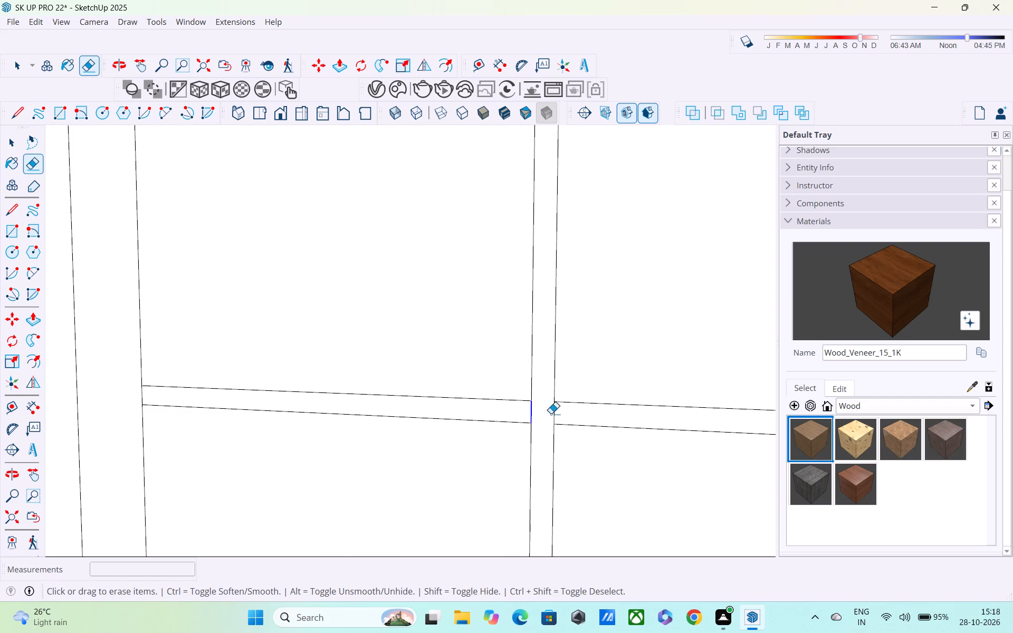
{"action": "left_click_drag", "start_coordinate": [551, 414], "coordinate": [572, 414]}
Erase the crossing line segments at the middle glazing-bar junction of the same panel.
{"action": "scroll", "coordinate": [560, 351], "scroll_direction": "down", "scroll_amount": 9}
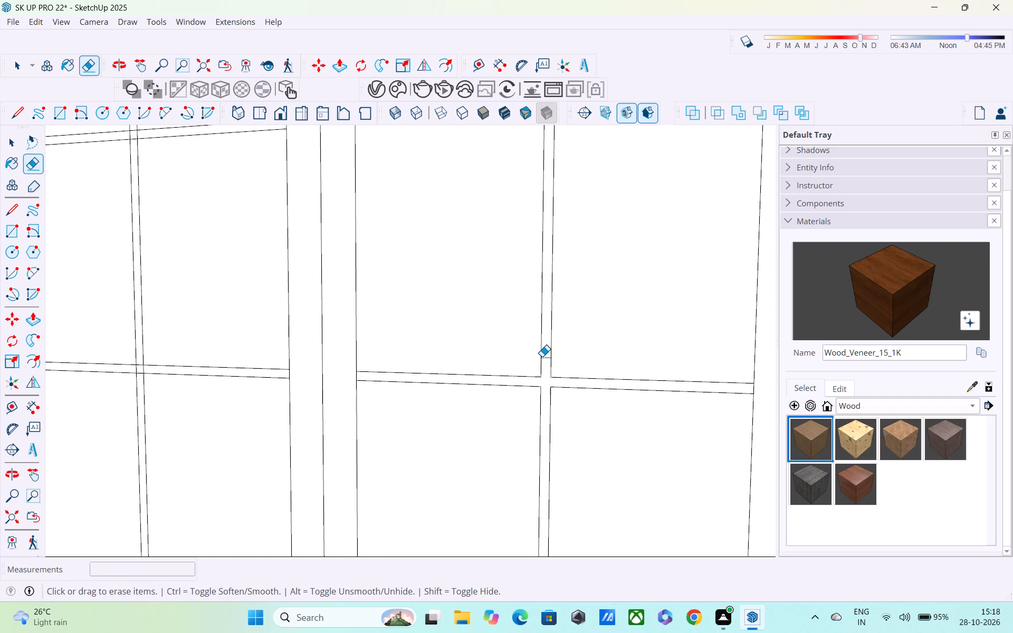
{"action": "middle_click_drag", "start_coordinate": [542, 355], "coordinate": [516, 572], "text": "shift"}
{"action": "scroll", "coordinate": [514, 320], "scroll_direction": "up", "scroll_amount": 9}
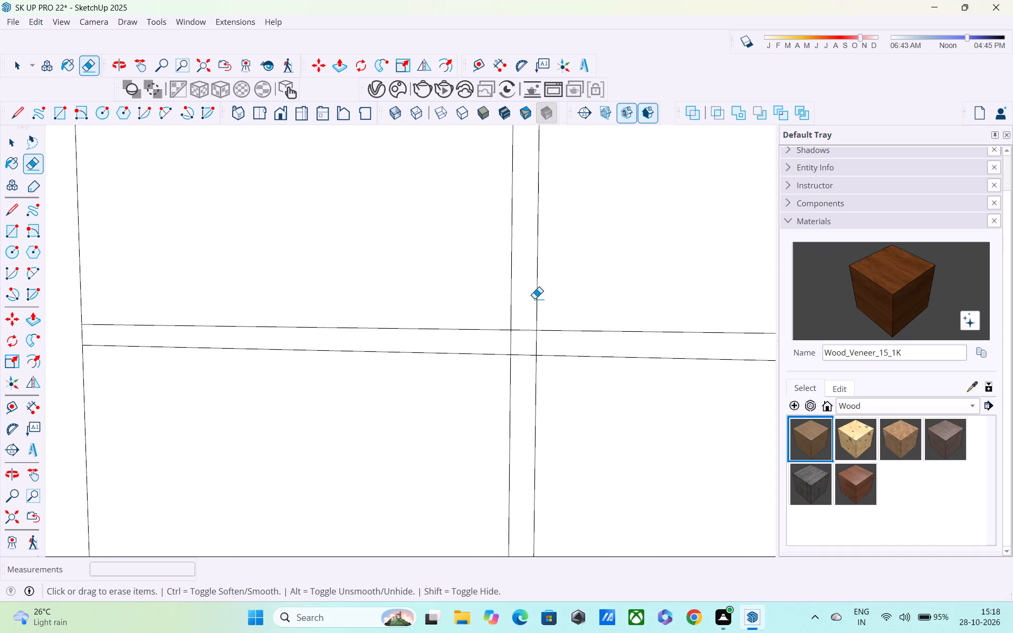
{"action": "left_click_drag", "start_coordinate": [526, 308], "coordinate": [526, 397]}
{"action": "left_click_drag", "start_coordinate": [493, 345], "coordinate": [562, 344]}
Erase the crossing line segments at the next glazing-bar junction above the middle one in the same panel.
{"action": "scroll", "coordinate": [558, 321], "scroll_direction": "down", "scroll_amount": 4}
{"action": "middle_click_drag", "start_coordinate": [551, 305], "coordinate": [530, 581], "text": "shift"}
{"action": "scroll", "coordinate": [530, 554], "scroll_direction": "up", "scroll_amount": 1, "text": "shift"}
{"action": "scroll", "coordinate": [524, 397], "scroll_direction": "down", "scroll_amount": 5}
{"action": "middle_click_drag", "start_coordinate": [524, 395], "coordinate": [525, 430], "text": "shift"}
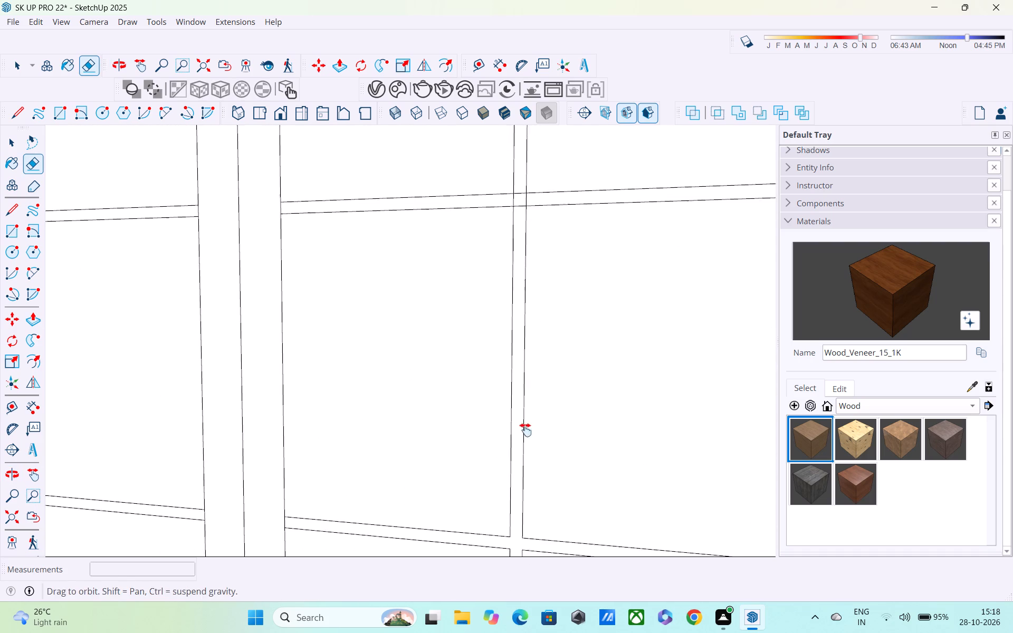
{"action": "middle_click_drag", "start_coordinate": [525, 430], "coordinate": [522, 519], "text": "shift"}
{"action": "scroll", "coordinate": [525, 323], "scroll_direction": "up", "scroll_amount": 6, "text": "shift"}
{"action": "scroll", "coordinate": [508, 298], "scroll_direction": "up", "scroll_amount": 4}
{"action": "left_click_drag", "start_coordinate": [510, 294], "coordinate": [510, 389]}
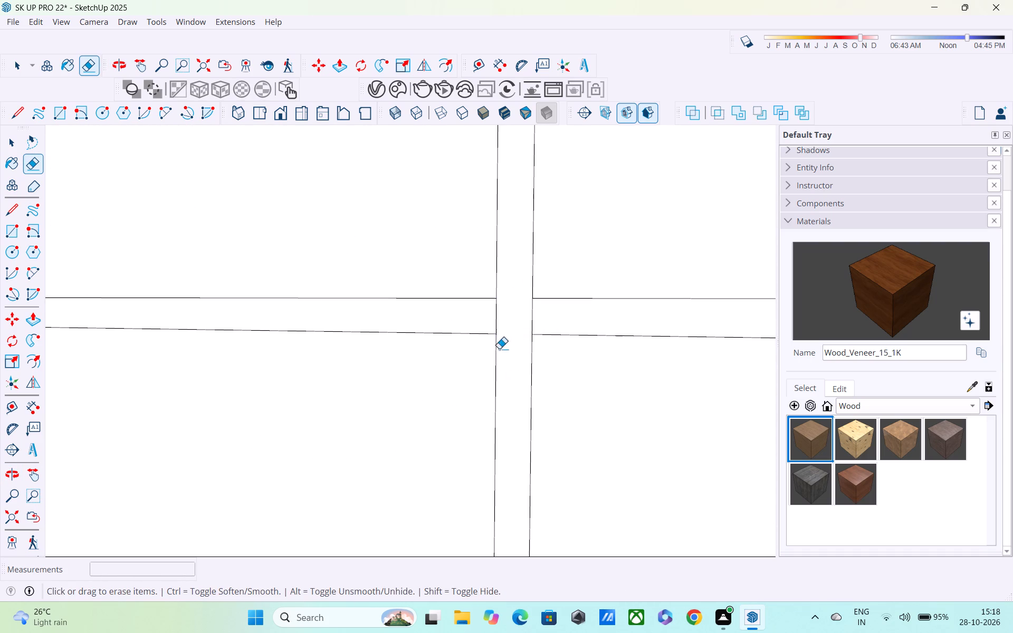
{"action": "left_click_drag", "start_coordinate": [467, 323], "coordinate": [551, 316]}
{"action": "scroll", "coordinate": [550, 313], "scroll_direction": "down", "scroll_amount": 7}
{"action": "middle_click_drag", "start_coordinate": [548, 293], "coordinate": [534, 477], "text": "shift"}
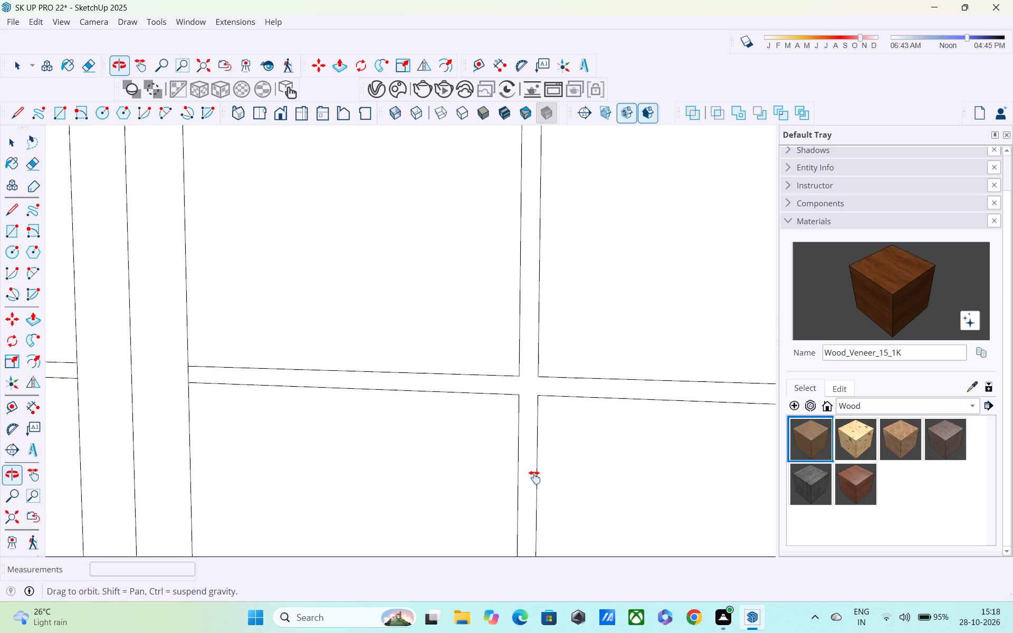
Erase the crossing line segments at the highest intermediate glazing-bar junction of the panel nearer the wall block.
{"action": "middle_click_drag", "start_coordinate": [534, 477], "coordinate": [527, 538], "text": "shift"}
{"action": "scroll", "coordinate": [529, 385], "scroll_direction": "up", "scroll_amount": 1}
{"action": "scroll", "coordinate": [529, 385], "scroll_direction": "down", "scroll_amount": 6}
{"action": "scroll", "coordinate": [447, 438], "scroll_direction": "down", "scroll_amount": 6}
{"action": "scroll", "coordinate": [438, 435], "scroll_direction": "up", "scroll_amount": 1}
{"action": "middle_click_drag", "start_coordinate": [421, 432], "coordinate": [756, 382], "text": "shift"}
{"action": "scroll", "coordinate": [435, 414], "scroll_direction": "up", "scroll_amount": 5}
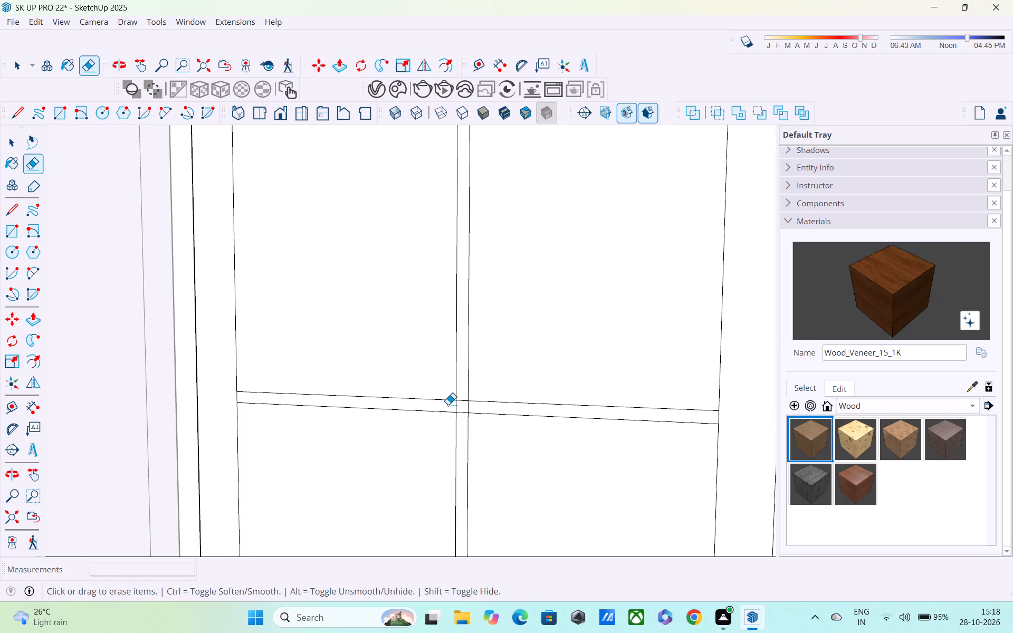
{"action": "scroll", "coordinate": [449, 404], "scroll_direction": "up", "scroll_amount": 11}
{"action": "left_click_drag", "start_coordinate": [496, 373], "coordinate": [488, 472]}
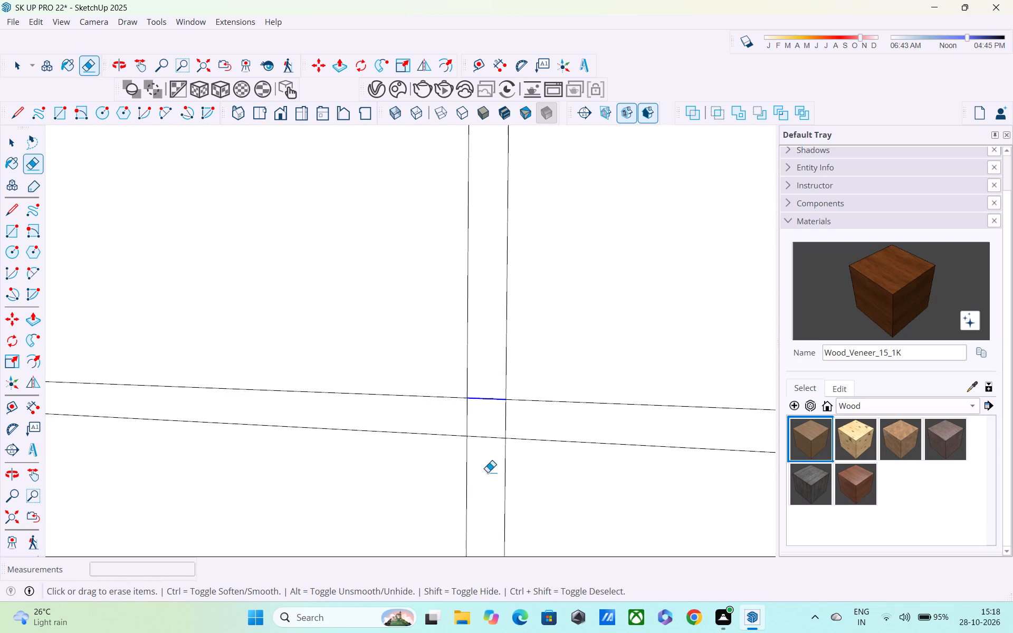
{"action": "left_click_drag", "start_coordinate": [488, 472], "coordinate": [488, 483]}
{"action": "left_click_drag", "start_coordinate": [457, 423], "coordinate": [531, 425]}
Erase the line segments where the vertical glazing bar meets the top bar in the panel nearer the wall block.
{"action": "scroll", "coordinate": [525, 413], "scroll_direction": "down", "scroll_amount": 4}
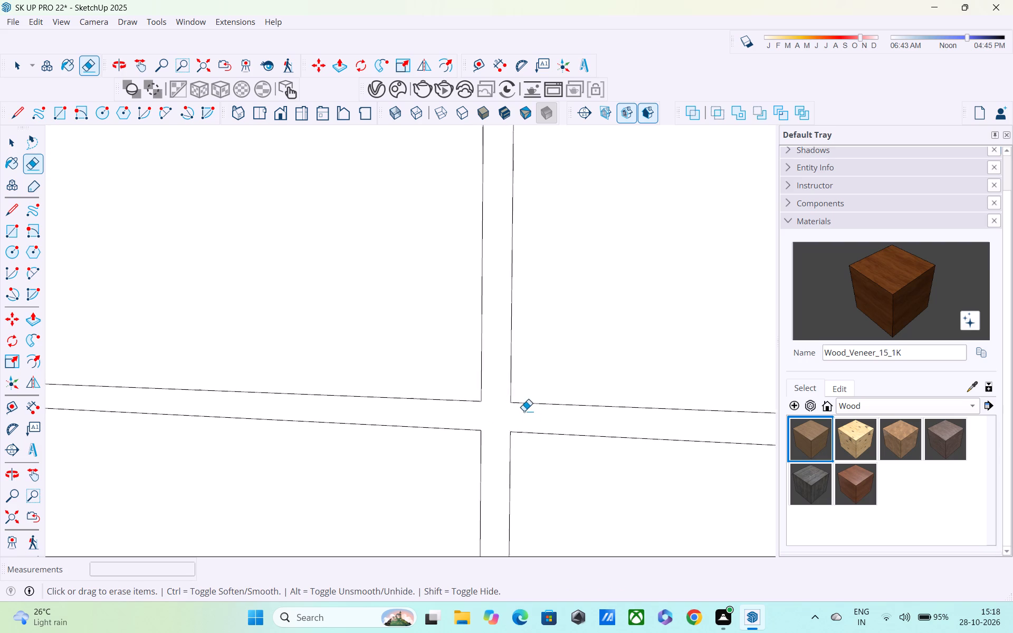
{"action": "scroll", "coordinate": [524, 411], "scroll_direction": "down", "scroll_amount": 2}
{"action": "middle_click_drag", "start_coordinate": [517, 375], "coordinate": [513, 574], "text": "shift"}
{"action": "scroll", "coordinate": [506, 531], "scroll_direction": "down", "scroll_amount": 6}
{"action": "middle_click_drag", "start_coordinate": [502, 502], "coordinate": [503, 511]}
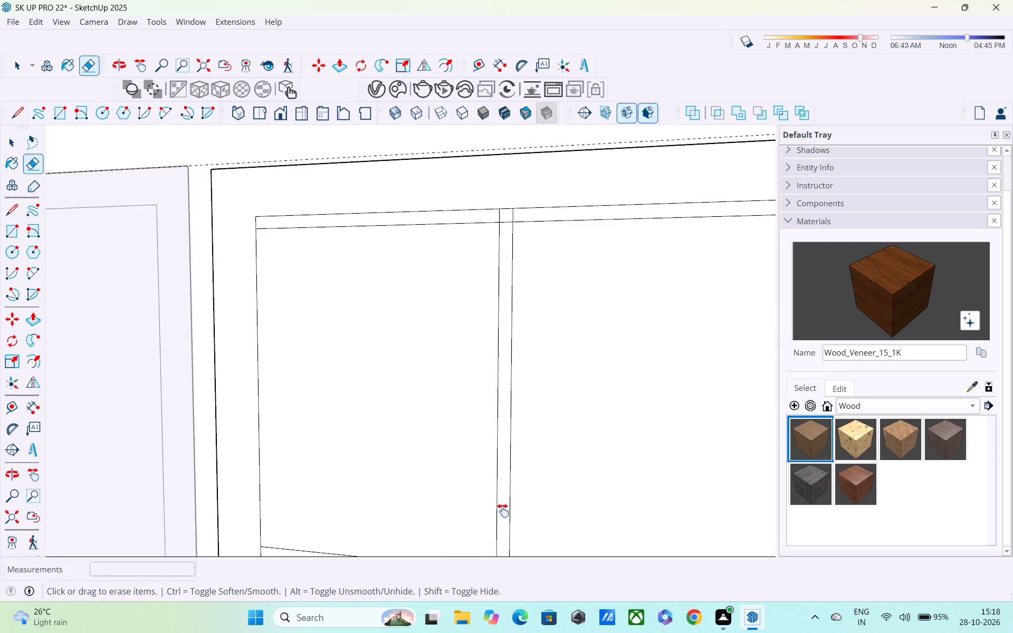
{"action": "middle_click_drag", "start_coordinate": [503, 511], "coordinate": [504, 547]}
{"action": "scroll", "coordinate": [503, 302], "scroll_direction": "up", "scroll_amount": 12}
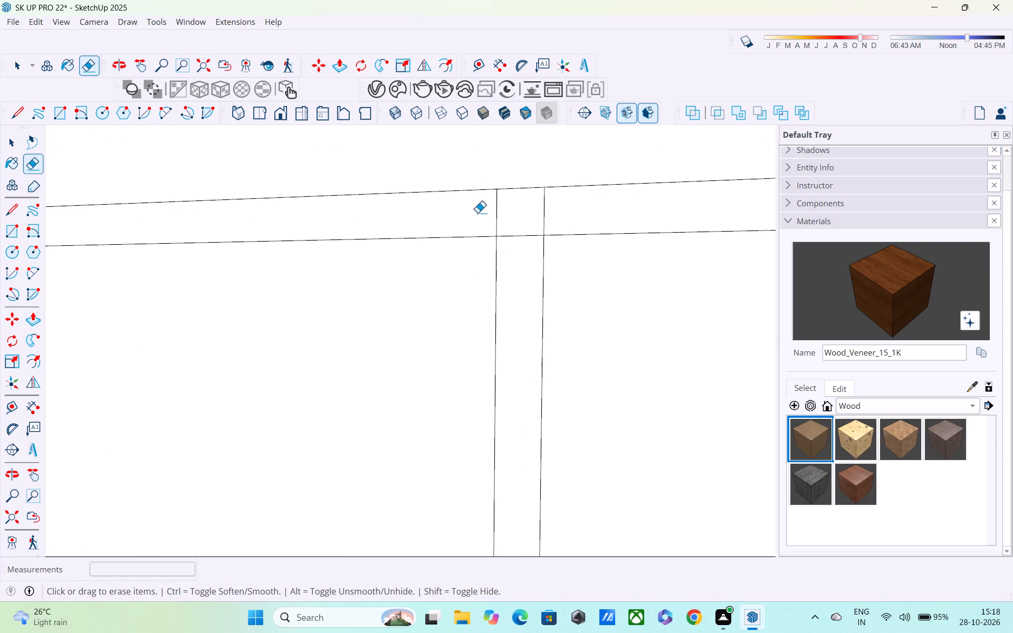
{"action": "left_click_drag", "start_coordinate": [477, 213], "coordinate": [636, 196]}
{"action": "left_click_drag", "start_coordinate": [531, 218], "coordinate": [546, 330]}
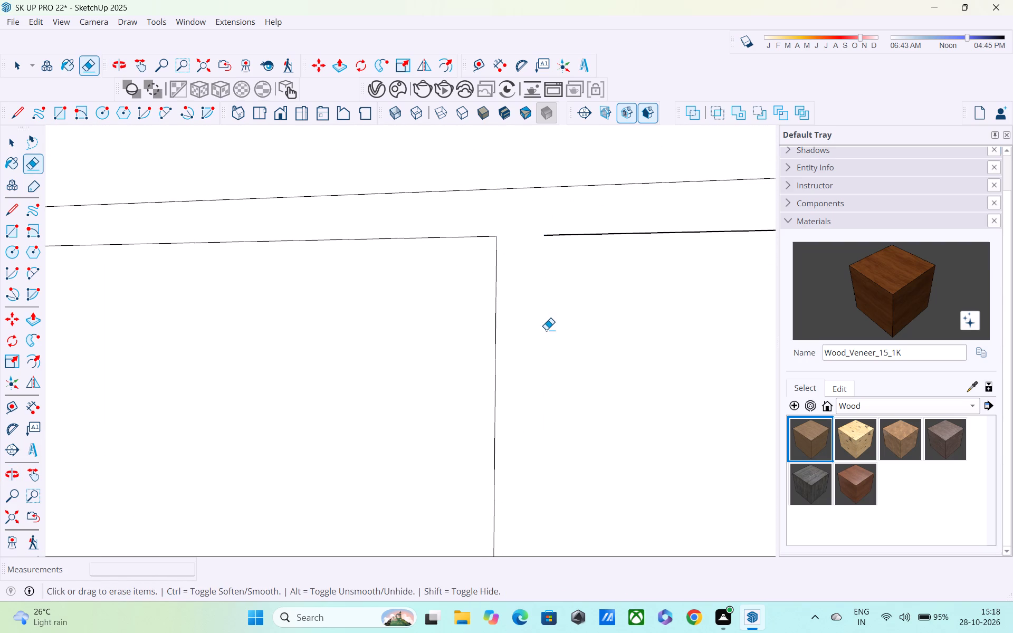
{"action": "key", "text": "ctrl+z"}
{"action": "left_click_drag", "start_coordinate": [521, 229], "coordinate": [520, 254]}
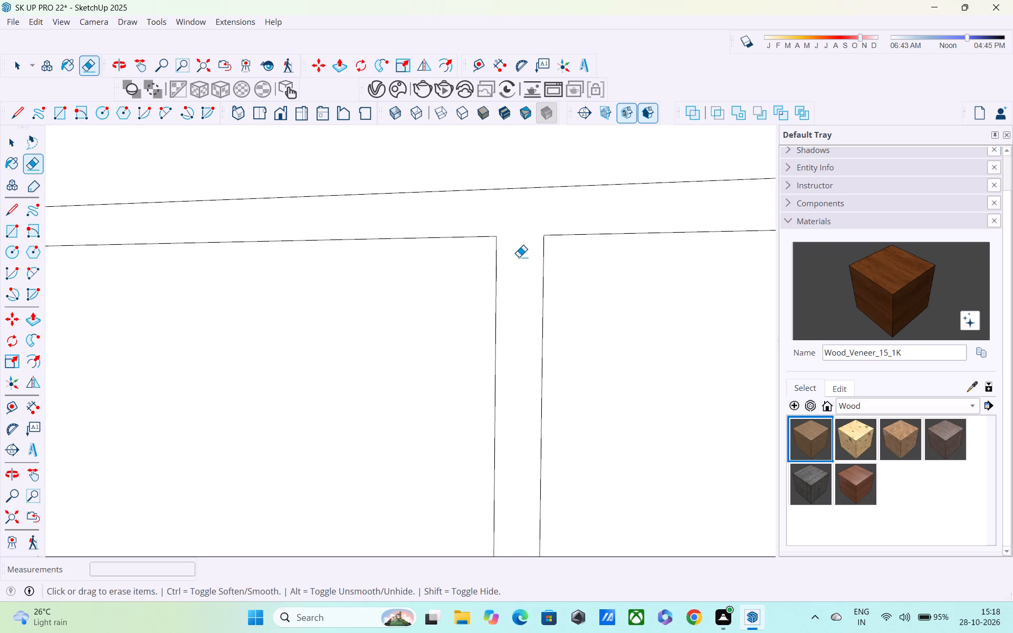
Erase the crossing line segments at the middle glazing-bar junction of the panel nearer the wall block.
{"action": "scroll", "coordinate": [514, 257], "scroll_direction": "down", "scroll_amount": 7}
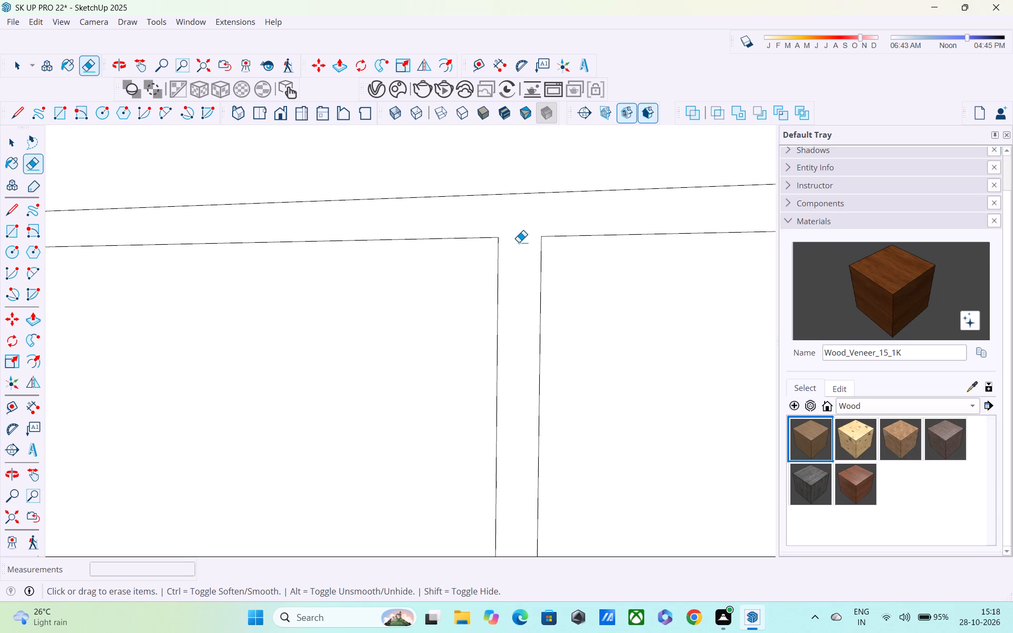
{"action": "scroll", "coordinate": [437, 209], "scroll_direction": "down", "scroll_amount": 5}
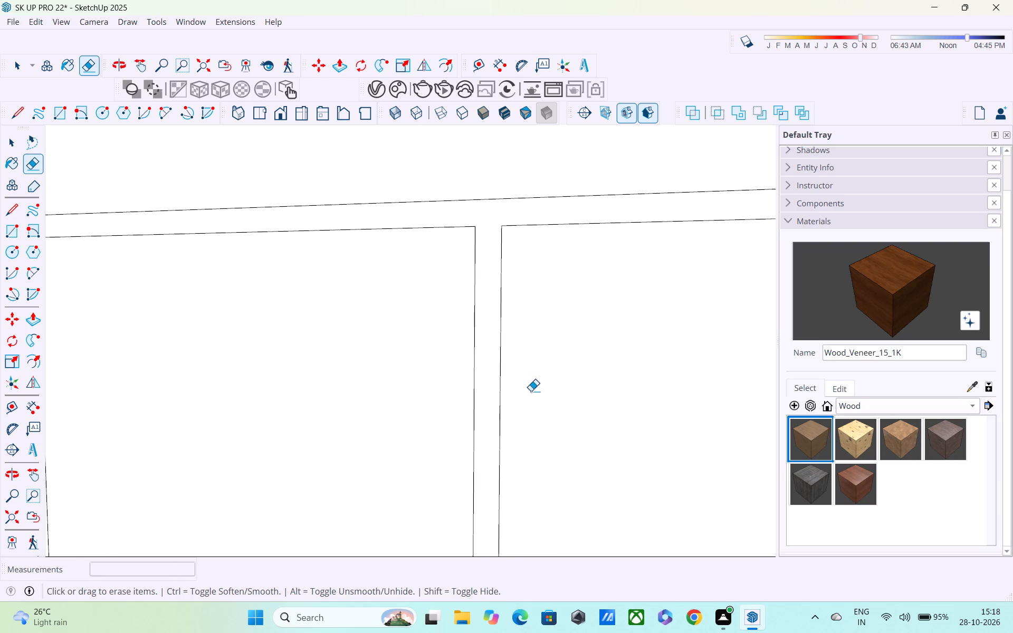
{"action": "scroll", "coordinate": [531, 389], "scroll_direction": "down", "scroll_amount": 7}
{"action": "middle_click_drag", "start_coordinate": [508, 398], "coordinate": [555, 131], "text": "shift"}
{"action": "scroll", "coordinate": [545, 156], "scroll_direction": "down", "scroll_amount": 6}
{"action": "middle_click_drag", "start_coordinate": [516, 347], "coordinate": [520, 227], "text": "shift"}
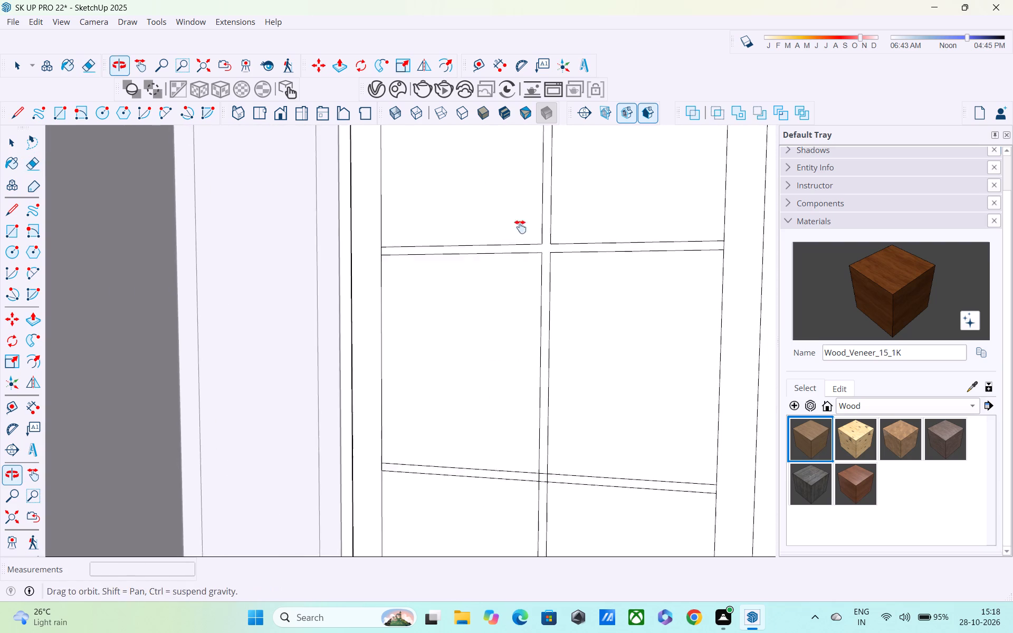
{"action": "middle_click_drag", "start_coordinate": [520, 227], "coordinate": [522, 213], "text": "shift"}
{"action": "scroll", "coordinate": [589, 399], "scroll_direction": "up", "scroll_amount": 6}
{"action": "scroll", "coordinate": [527, 462], "scroll_direction": "up", "scroll_amount": 13}
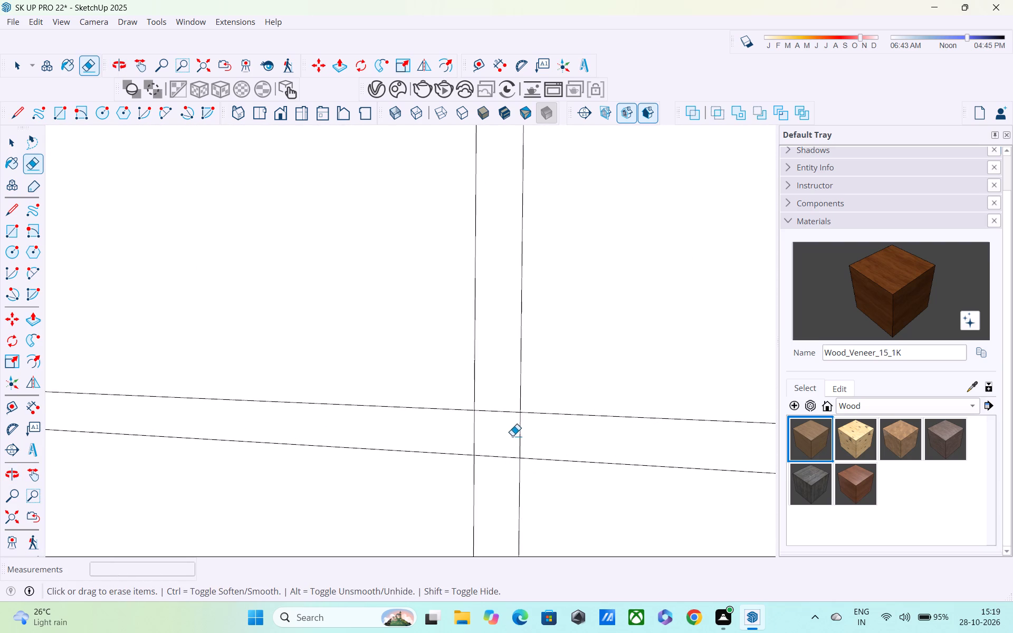
{"action": "left_click_drag", "start_coordinate": [502, 385], "coordinate": [500, 549]}
{"action": "left_click_drag", "start_coordinate": [447, 430], "coordinate": [587, 430]}
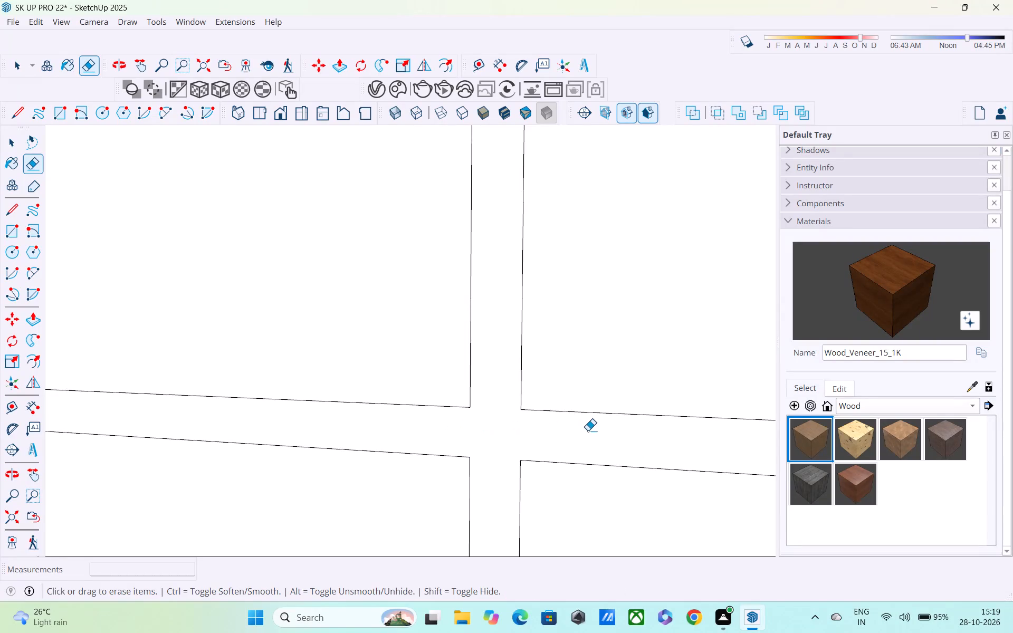
Erase the crossing line segments at the lowest intermediate glazing-bar junction of the same panel.
{"action": "scroll", "coordinate": [584, 426], "scroll_direction": "down", "scroll_amount": 7}
{"action": "middle_click_drag", "start_coordinate": [515, 493], "coordinate": [524, 209], "text": "shift"}
{"action": "scroll", "coordinate": [509, 343], "scroll_direction": "down", "scroll_amount": 1, "text": "shift"}
{"action": "scroll", "coordinate": [519, 216], "scroll_direction": "down", "scroll_amount": 7}
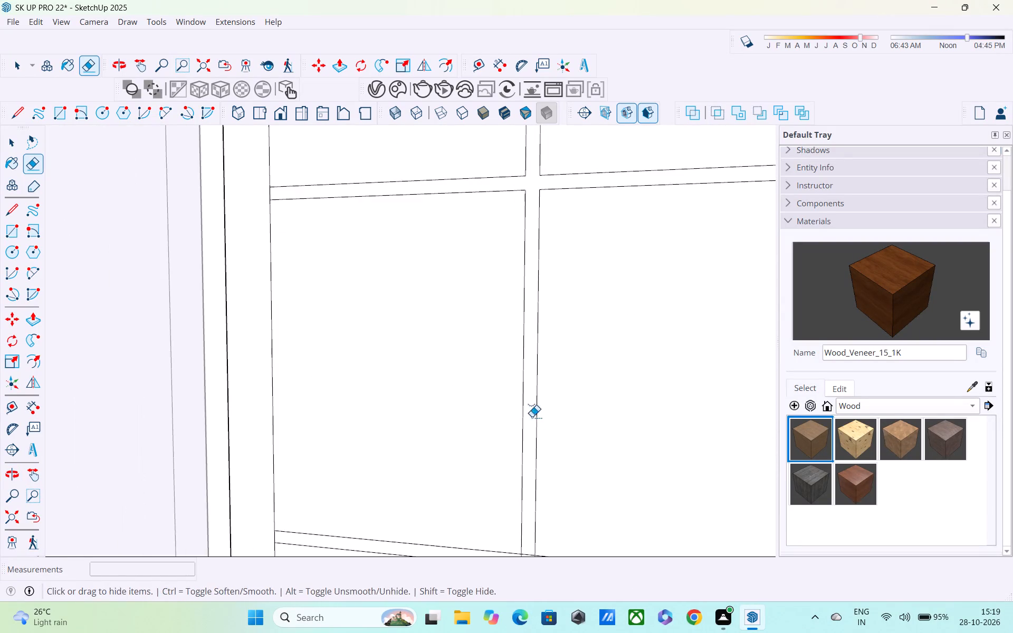
{"action": "middle_click_drag", "start_coordinate": [532, 405], "coordinate": [535, 166], "text": "shift"}
{"action": "scroll", "coordinate": [518, 309], "scroll_direction": "up", "scroll_amount": 9}
{"action": "left_click_drag", "start_coordinate": [535, 318], "coordinate": [535, 419]}
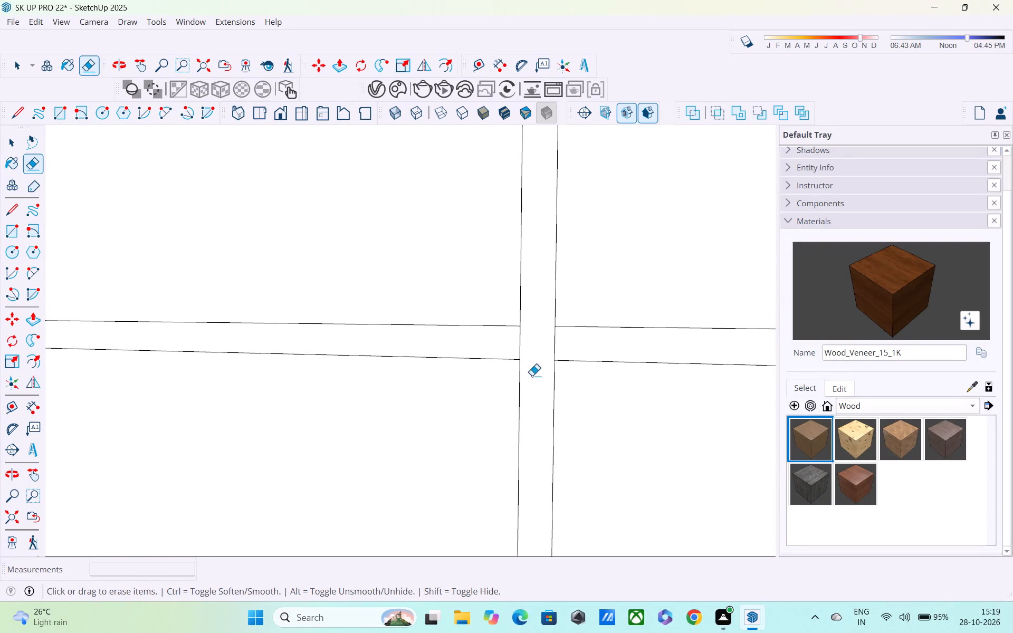
{"action": "left_click_drag", "start_coordinate": [512, 346], "coordinate": [556, 342]}
Erase the line segments where the vertical glazing bar meets the bottom bar of the same panel.
{"action": "scroll", "coordinate": [556, 341], "scroll_direction": "down", "scroll_amount": 11}
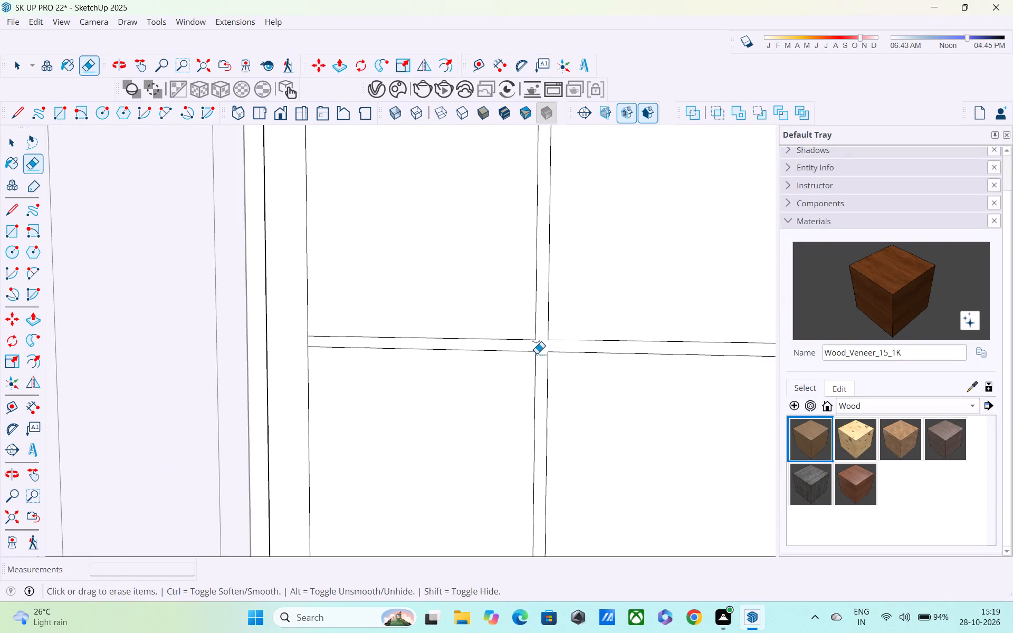
{"action": "middle_click_drag", "start_coordinate": [535, 335], "coordinate": [536, 207], "text": "shift"}
{"action": "scroll", "coordinate": [537, 207], "scroll_direction": "down", "scroll_amount": 6}
{"action": "middle_click_drag", "start_coordinate": [539, 411], "coordinate": [544, 256]}
{"action": "scroll", "coordinate": [544, 256], "scroll_direction": "up", "scroll_amount": 7, "text": "shift"}
{"action": "scroll", "coordinate": [547, 226], "scroll_direction": "up", "scroll_amount": 4}
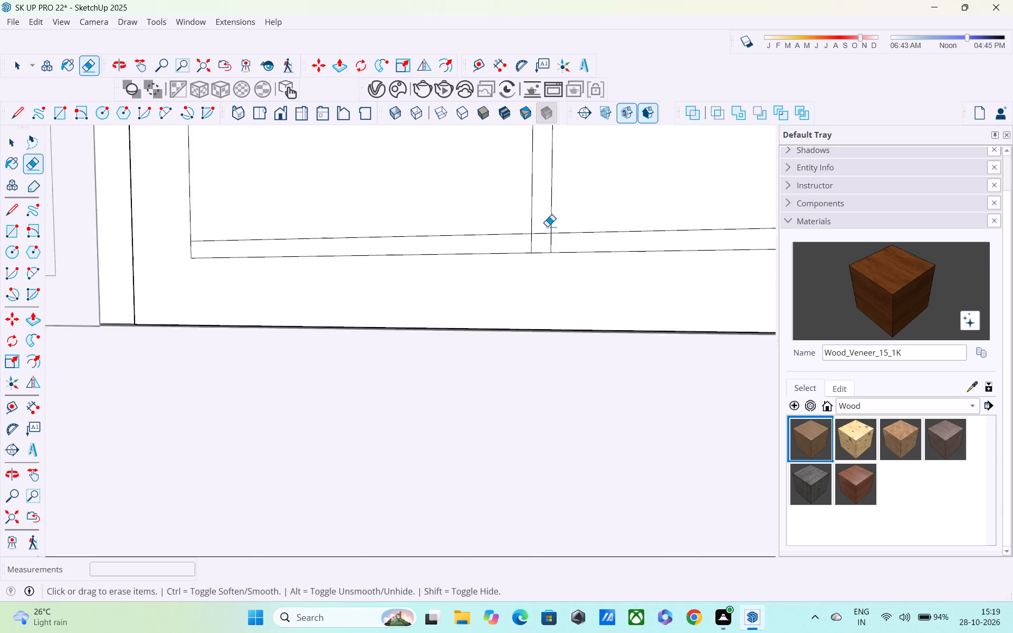
{"action": "scroll", "coordinate": [547, 226], "scroll_direction": "up", "scroll_amount": 2}
{"action": "left_click_drag", "start_coordinate": [546, 222], "coordinate": [539, 256]}
{"action": "left_click_drag", "start_coordinate": [521, 251], "coordinate": [560, 248]}
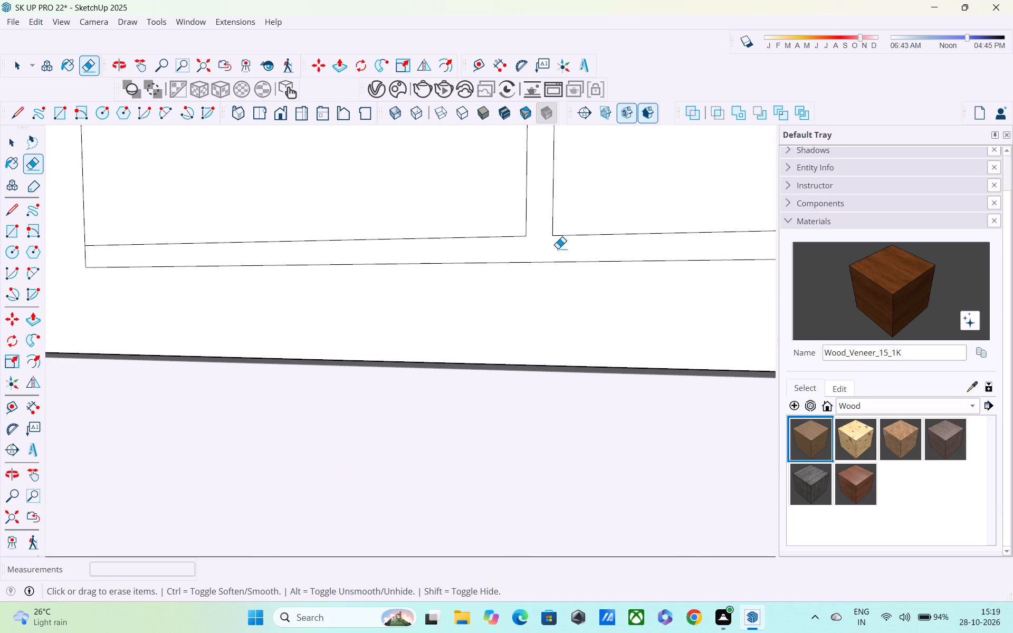
Erase the line segments where the vertical glazing bar meets the bottom bar in the panel farther from the wall block.
{"action": "scroll", "coordinate": [555, 247], "scroll_direction": "down", "scroll_amount": 7}
{"action": "middle_click_drag", "start_coordinate": [521, 232], "coordinate": [577, 414], "text": "shift"}
{"action": "scroll", "coordinate": [433, 335], "scroll_direction": "down", "scroll_amount": 7}
{"action": "scroll", "coordinate": [398, 317], "scroll_direction": "up", "scroll_amount": 1}
{"action": "middle_click_drag", "start_coordinate": [398, 317], "coordinate": [450, 360], "text": "shift"}
{"action": "scroll", "coordinate": [447, 358], "scroll_direction": "down", "scroll_amount": 1, "text": "shift"}
{"action": "scroll", "coordinate": [450, 360], "scroll_direction": "up", "scroll_amount": 1, "text": "shift"}
{"action": "scroll", "coordinate": [450, 360], "scroll_direction": "down", "scroll_amount": 7}
{"action": "middle_click_drag", "start_coordinate": [694, 313], "coordinate": [274, 357], "text": "shift"}
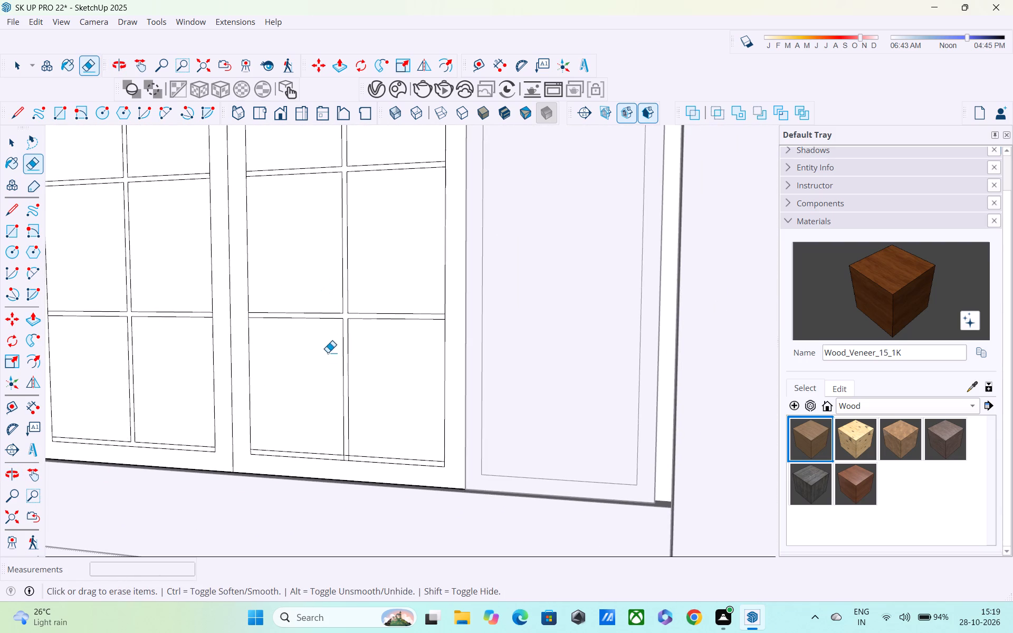
{"action": "scroll", "coordinate": [346, 438], "scroll_direction": "up", "scroll_amount": 16}
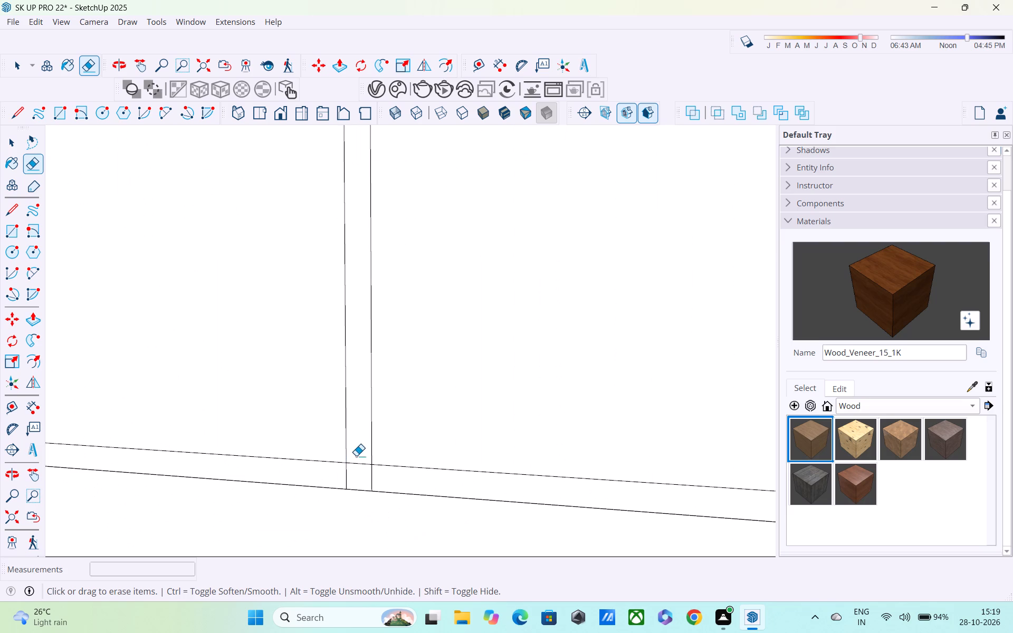
{"action": "left_click_drag", "start_coordinate": [357, 458], "coordinate": [357, 479]}
{"action": "left_click_drag", "start_coordinate": [338, 477], "coordinate": [395, 479]}
{"action": "scroll", "coordinate": [385, 466], "scroll_direction": "up", "scroll_amount": 1}
{"action": "scroll", "coordinate": [384, 466], "scroll_direction": "down", "scroll_amount": 7}
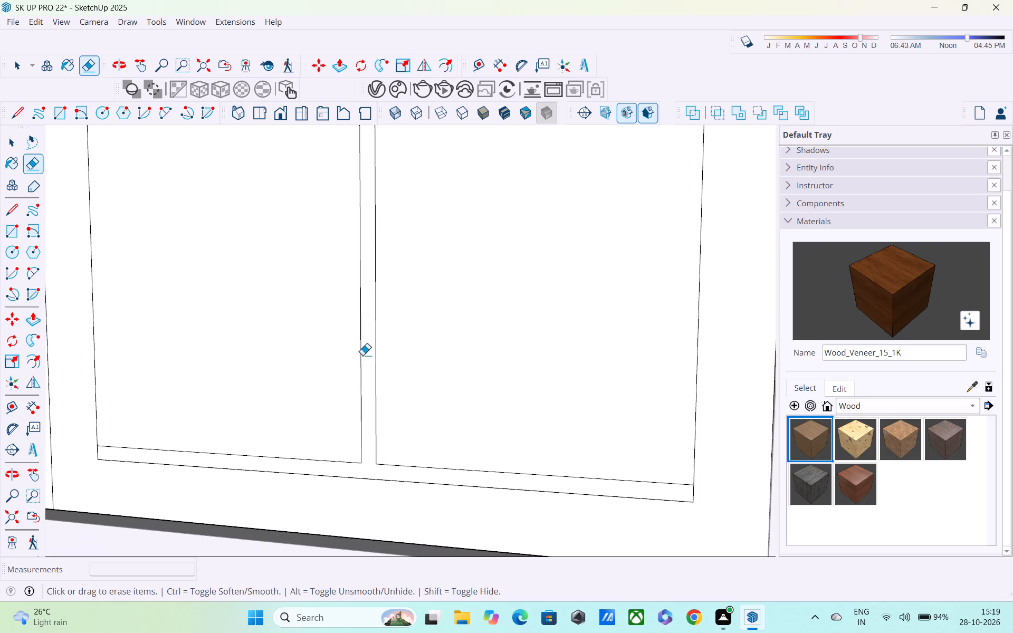
Examine the remaining glazing-bar junctions up to the top bar and across both panels of the double window.
{"action": "middle_click_drag", "start_coordinate": [361, 358], "coordinate": [336, 632], "text": "shift"}
{"action": "scroll", "coordinate": [346, 295], "scroll_direction": "down", "scroll_amount": 3}
{"action": "middle_click_drag", "start_coordinate": [357, 277], "coordinate": [366, 577], "text": "shift"}
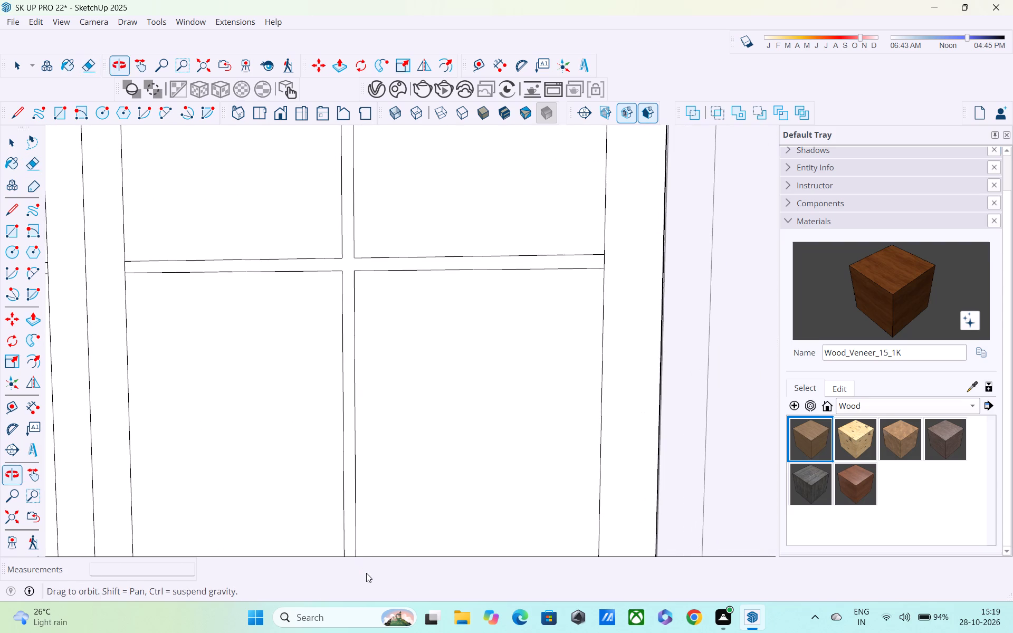
{"action": "middle_click_drag", "start_coordinate": [303, 157], "coordinate": [375, 537]}
{"action": "scroll", "coordinate": [389, 245], "scroll_direction": "down", "scroll_amount": 1}
{"action": "middle_click_drag", "start_coordinate": [397, 287], "coordinate": [420, 580]}
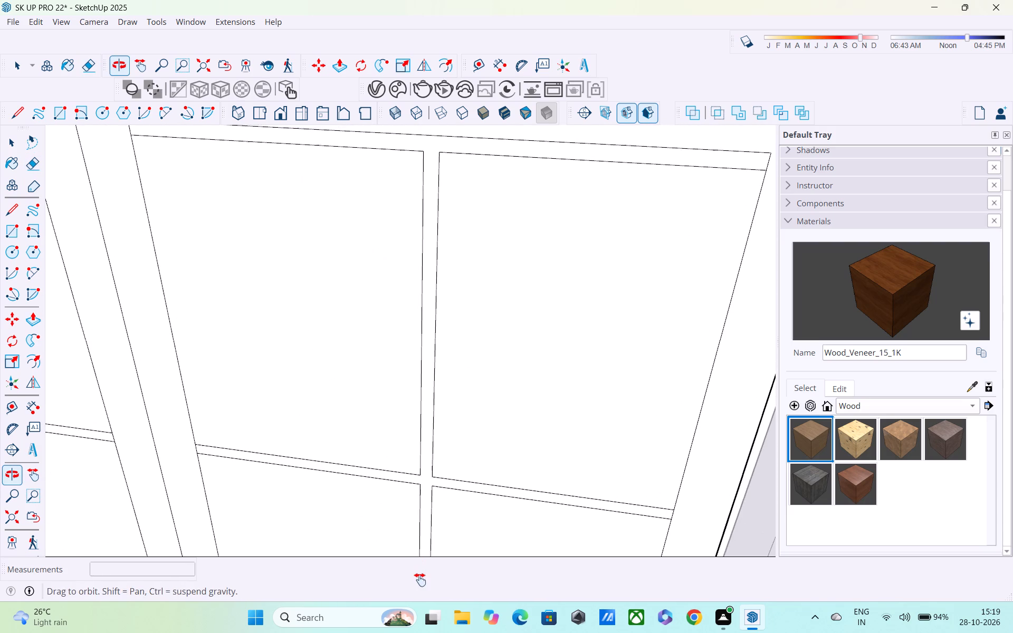
{"action": "middle_click_drag", "start_coordinate": [420, 580], "coordinate": [420, 575]}
{"action": "scroll", "coordinate": [427, 260], "scroll_direction": "down", "scroll_amount": 8}
{"action": "middle_click_drag", "start_coordinate": [433, 277], "coordinate": [624, 176], "text": "shift"}
{"action": "scroll", "coordinate": [496, 215], "scroll_direction": "down", "scroll_amount": 1, "text": "shift"}
{"action": "scroll", "coordinate": [626, 179], "scroll_direction": "up", "scroll_amount": 1, "text": "shift"}
{"action": "scroll", "coordinate": [482, 293], "scroll_direction": "down", "scroll_amount": 5}
{"action": "scroll", "coordinate": [482, 284], "scroll_direction": "up", "scroll_amount": 1}
Push/Pull the outer frame of the window panel nearer the wall block outward by 3".
{"action": "key", "text": "space"}
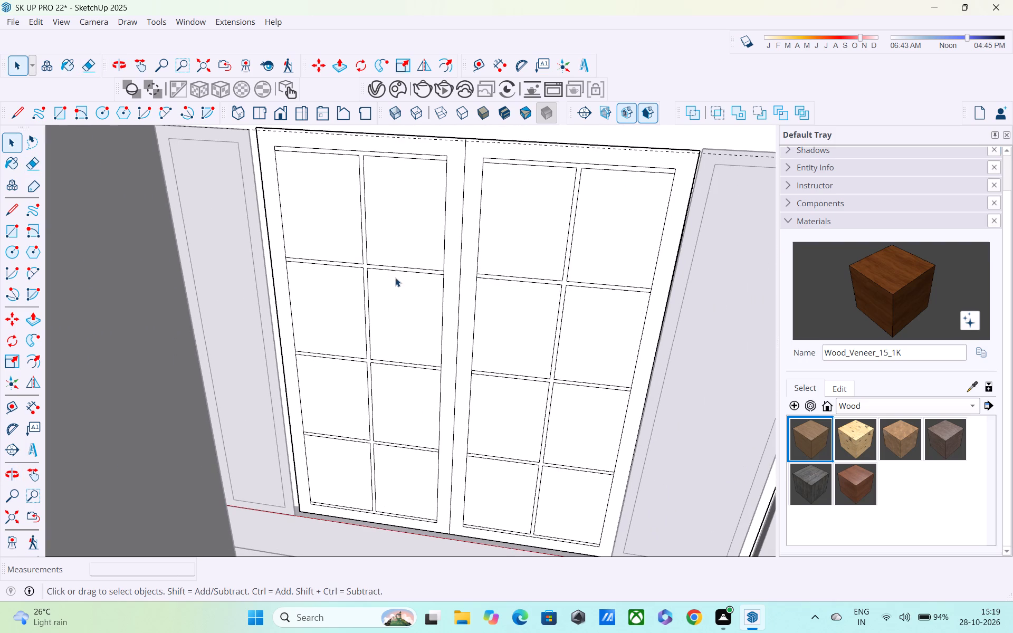
{"action": "key", "text": "p"}
{"action": "scroll", "coordinate": [344, 333], "scroll_direction": "up", "scroll_amount": 4}
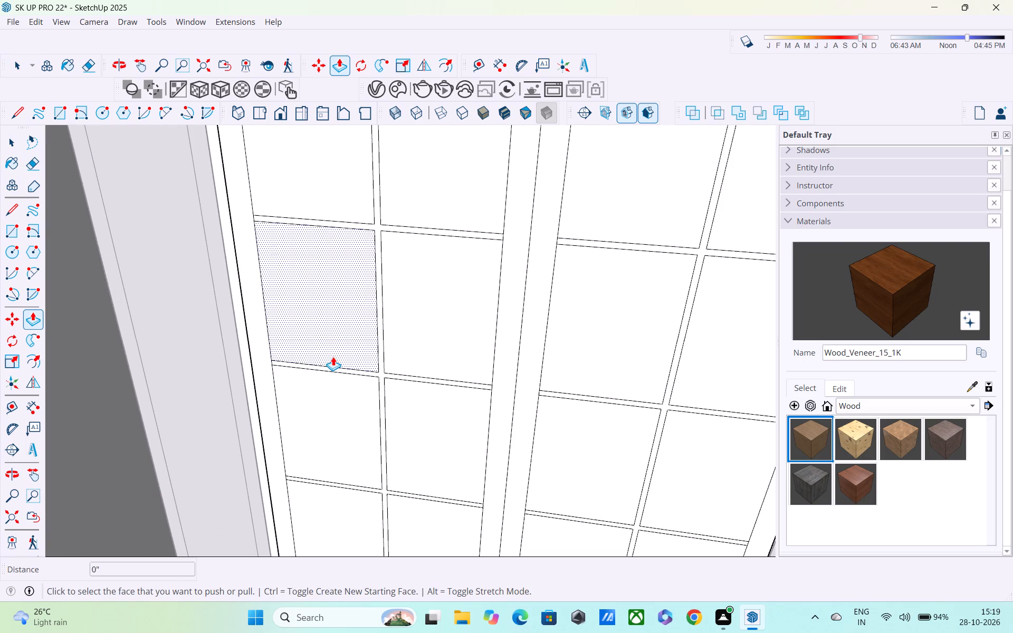
{"action": "left_click", "coordinate": [332, 372]}
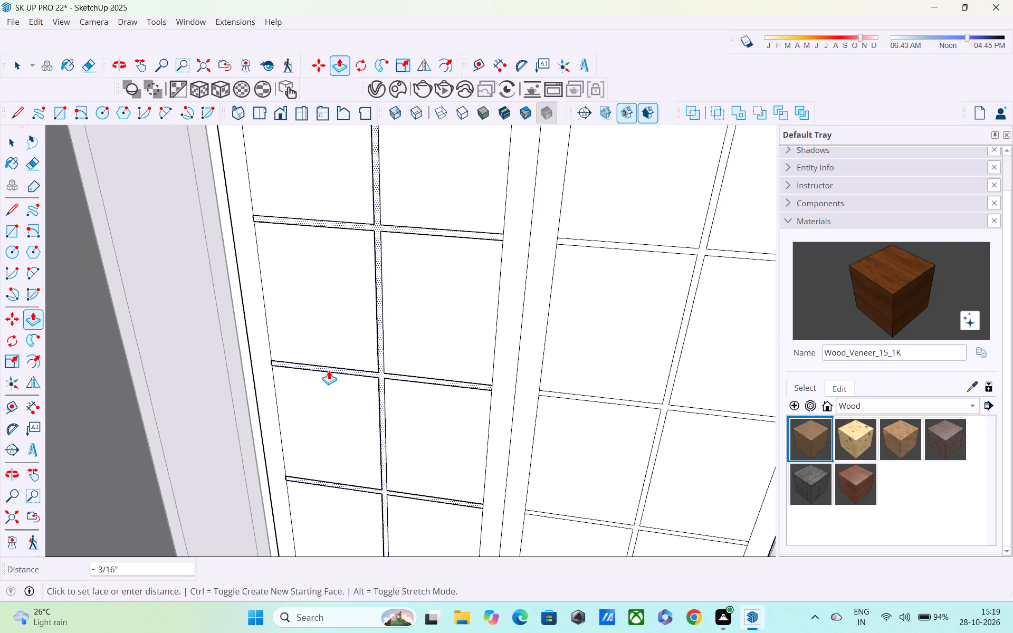
{"action": "key", "text": "Escape"}
{"action": "left_click", "coordinate": [254, 286]}
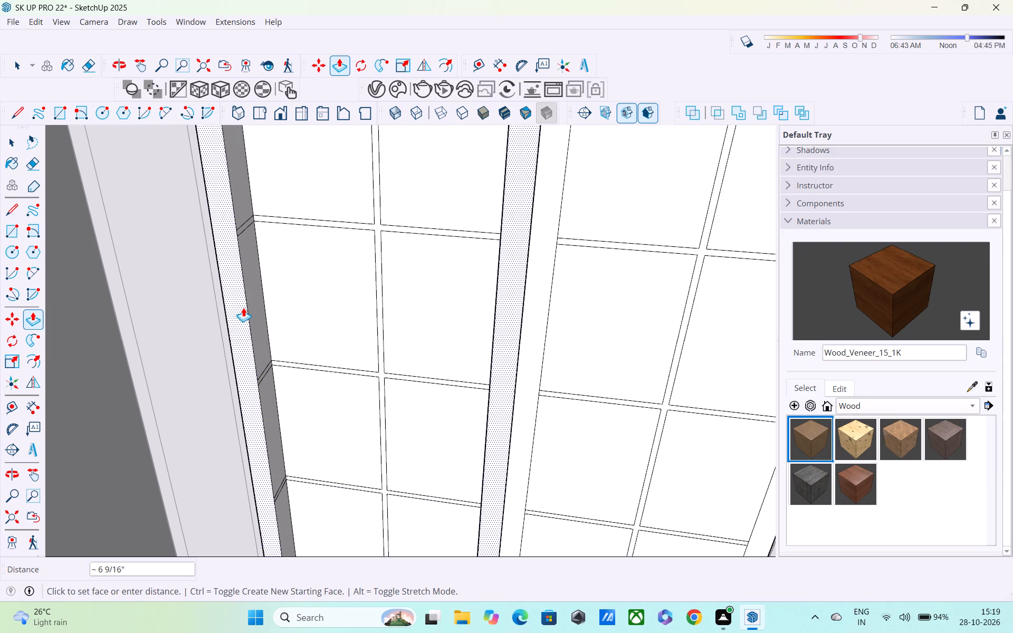
{"action": "type", "text": "3\""}
{"action": "key", "text": "Return"}
Push/Pull the outer frame of the panel farther from the wall block outward 3", flush with the adjacent frame.
{"action": "scroll", "coordinate": [221, 242], "scroll_direction": "down", "scroll_amount": 4}
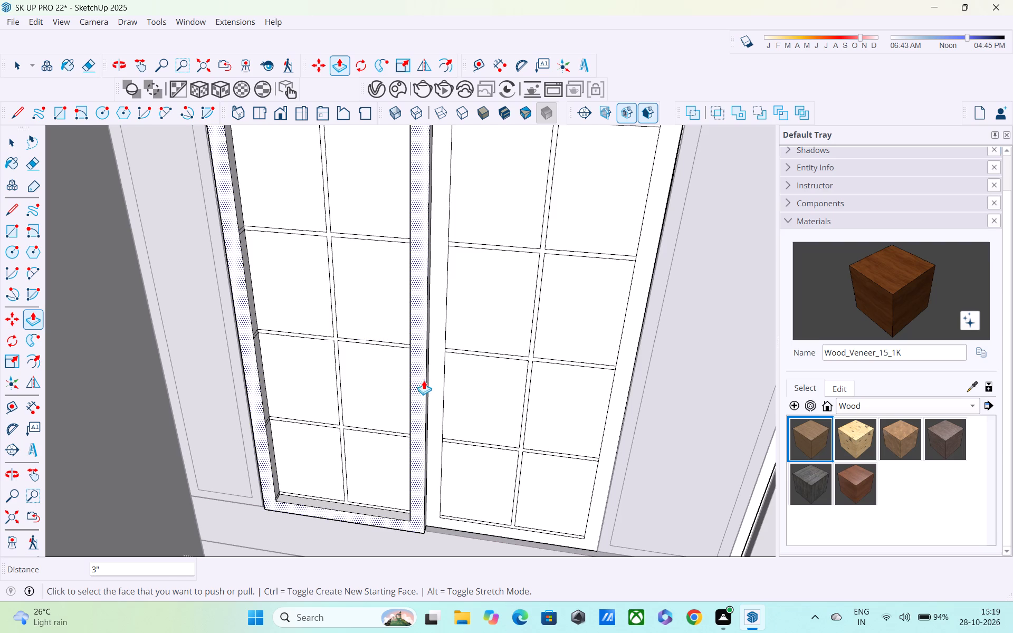
{"action": "middle_click_drag", "start_coordinate": [424, 380], "coordinate": [333, 201]}
{"action": "left_click", "coordinate": [398, 346]}
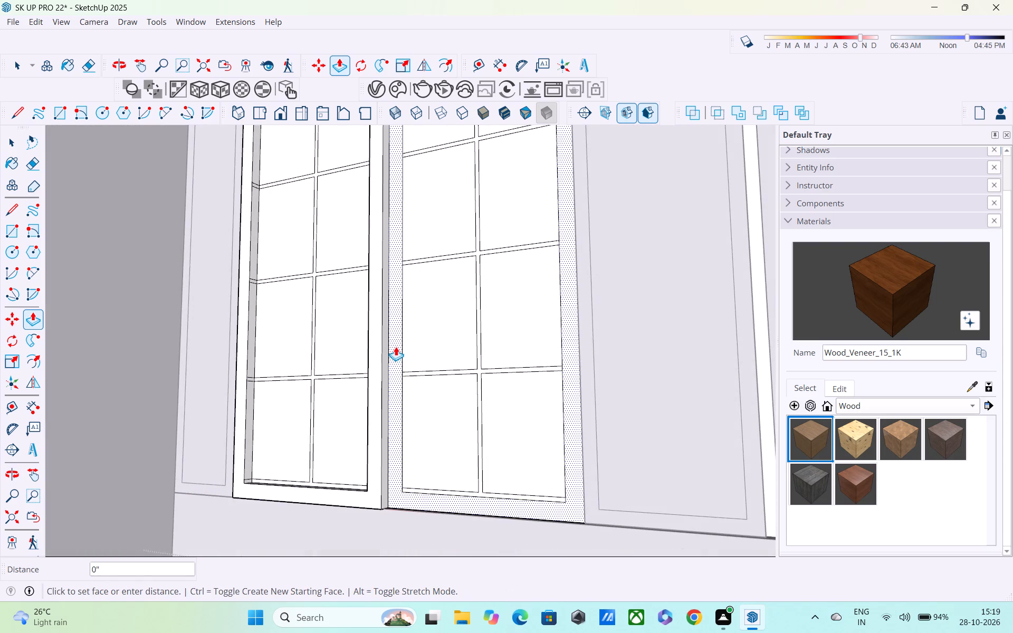
{"action": "left_click", "coordinate": [374, 361]}
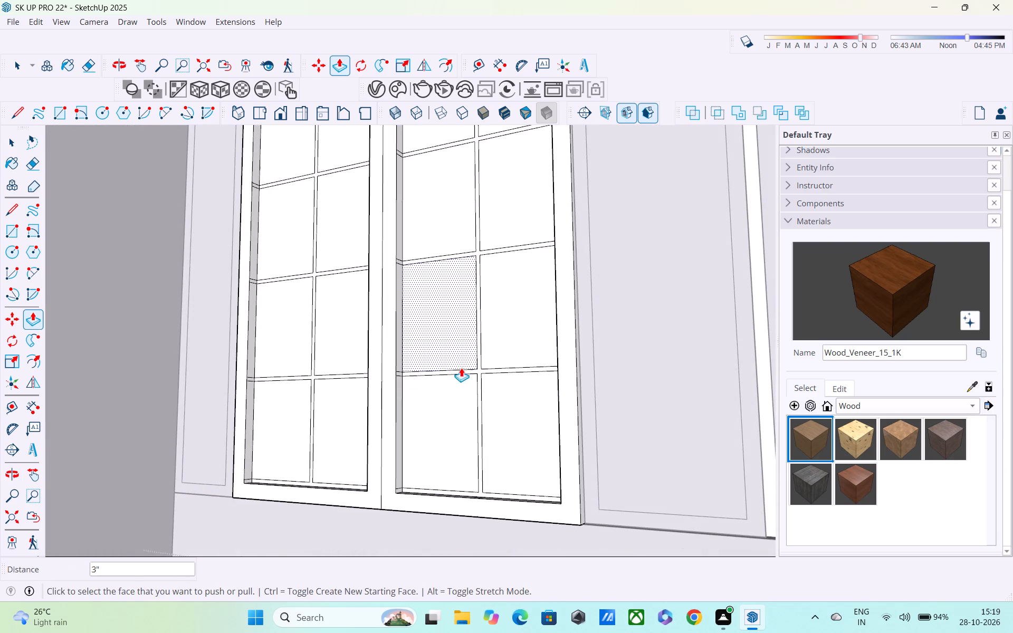
Push/Pull the connected glazing bars of the panel farther from the wall block outward by 2".
{"action": "left_click", "coordinate": [474, 375]}
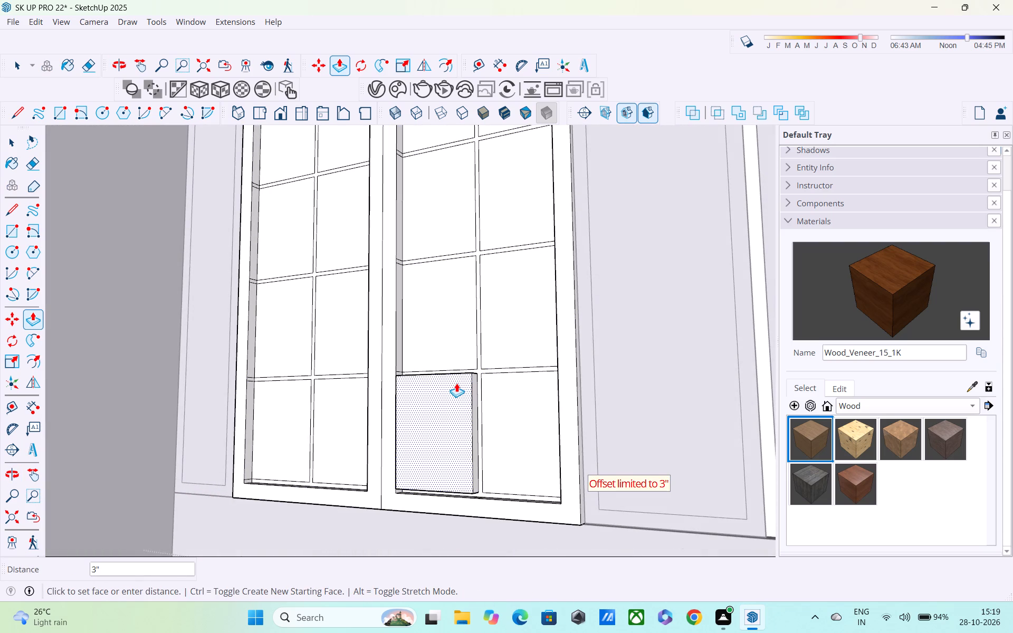
{"action": "key", "text": "Escape"}
{"action": "scroll", "coordinate": [485, 362], "scroll_direction": "up", "scroll_amount": 5}
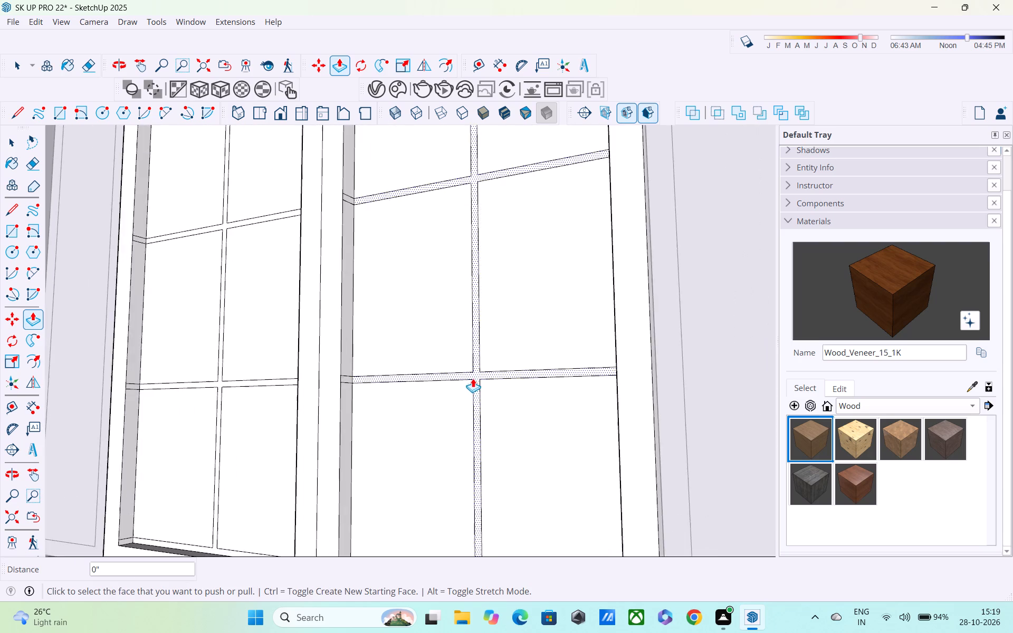
{"action": "scroll", "coordinate": [470, 381], "scroll_direction": "up", "scroll_amount": 5}
{"action": "left_click", "coordinate": [474, 375]}
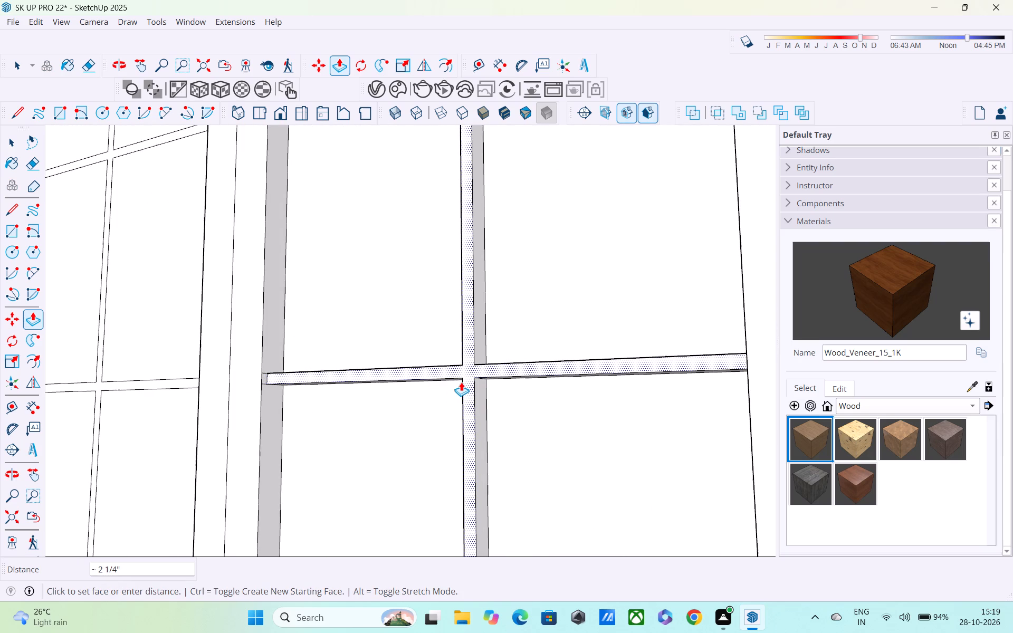
{"action": "type", "text": "2\""}
{"action": "key", "text": "Return"}
Push/Pull the connected glazing bars of the window panel nearer the wall block outward by 2".
{"action": "scroll", "coordinate": [461, 382], "scroll_direction": "down", "scroll_amount": 3}
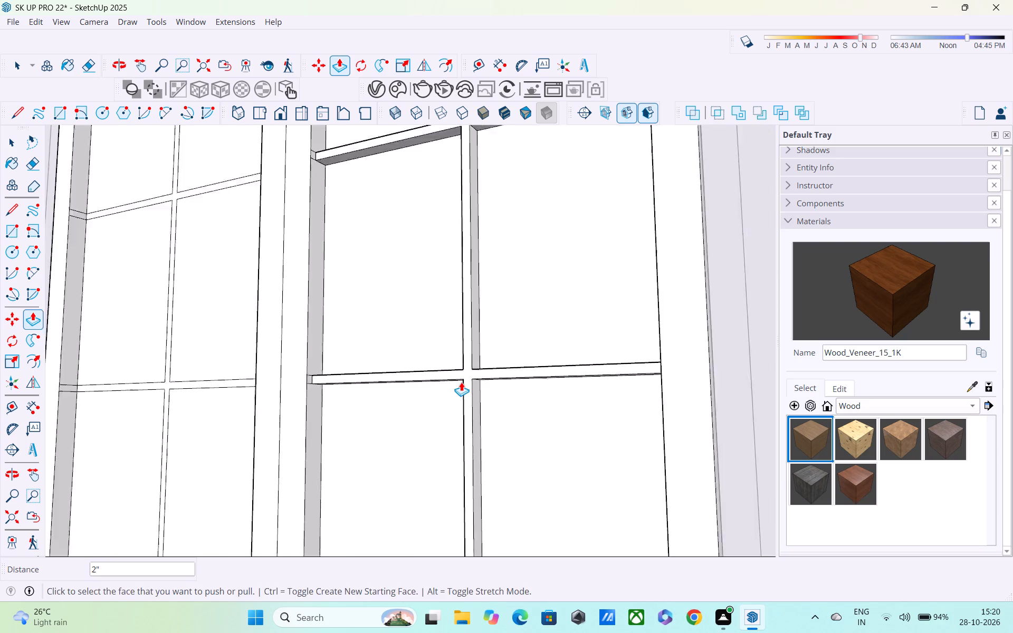
{"action": "scroll", "coordinate": [461, 382], "scroll_direction": "down", "scroll_amount": 2}
{"action": "middle_click_drag", "start_coordinate": [460, 381], "coordinate": [672, 383], "text": "shift"}
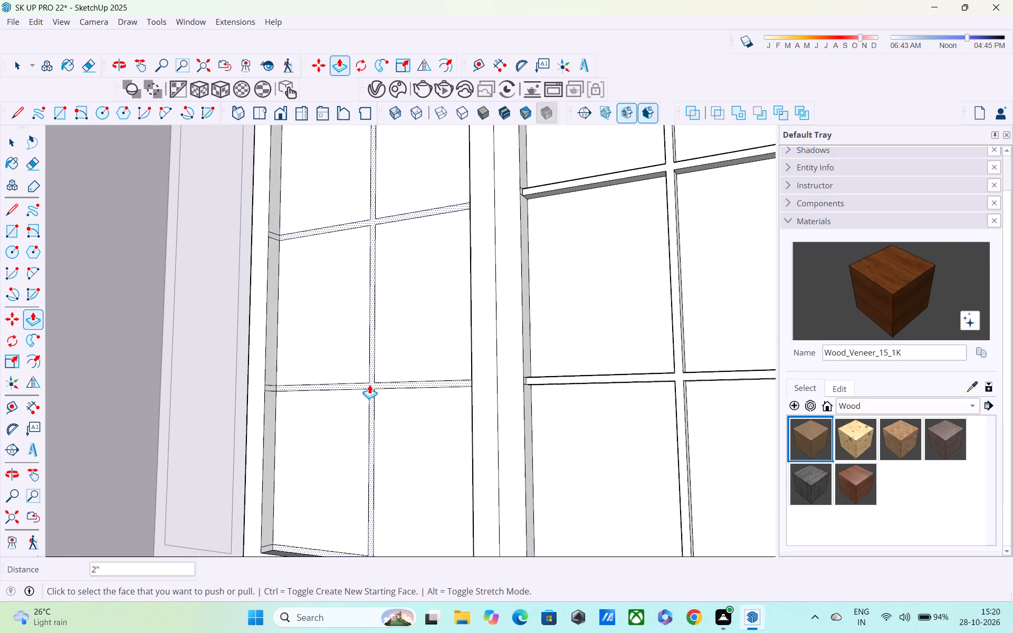
{"action": "left_click", "coordinate": [369, 385]}
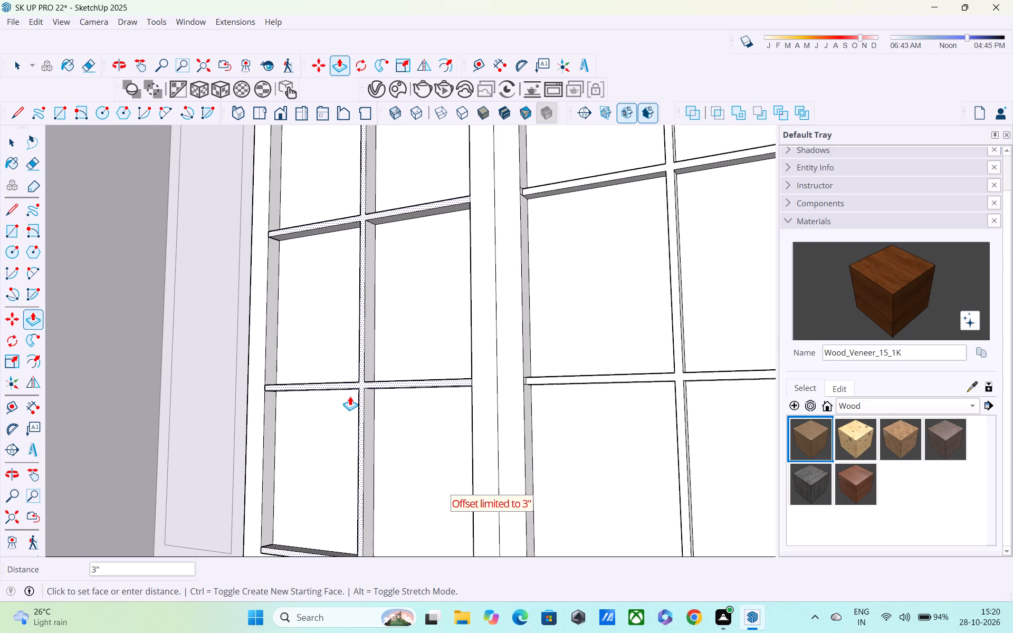
{"action": "type", "text": "2\""}
{"action": "key", "text": "Return"}
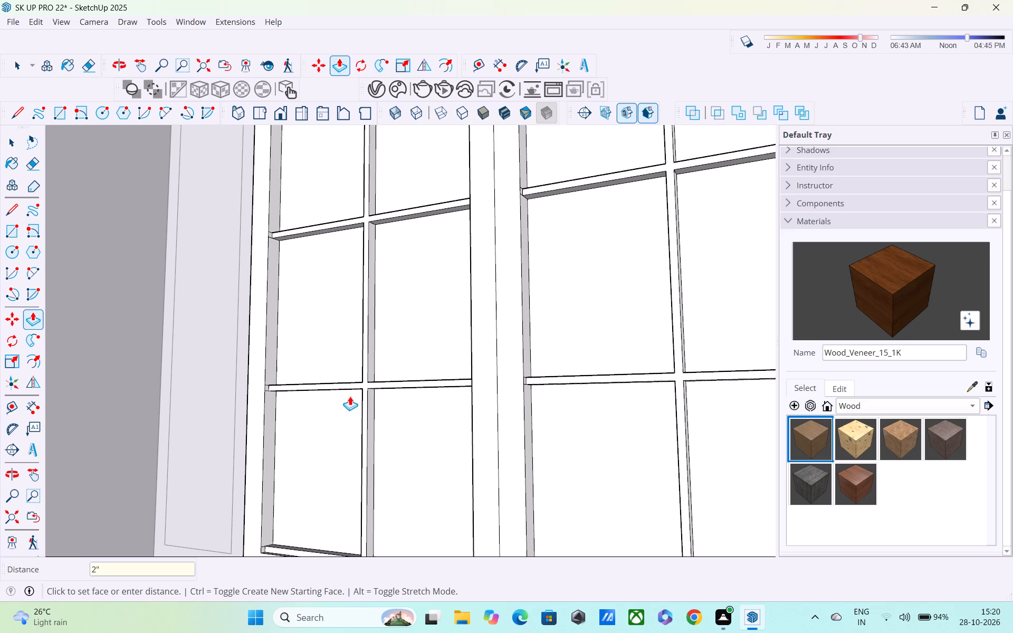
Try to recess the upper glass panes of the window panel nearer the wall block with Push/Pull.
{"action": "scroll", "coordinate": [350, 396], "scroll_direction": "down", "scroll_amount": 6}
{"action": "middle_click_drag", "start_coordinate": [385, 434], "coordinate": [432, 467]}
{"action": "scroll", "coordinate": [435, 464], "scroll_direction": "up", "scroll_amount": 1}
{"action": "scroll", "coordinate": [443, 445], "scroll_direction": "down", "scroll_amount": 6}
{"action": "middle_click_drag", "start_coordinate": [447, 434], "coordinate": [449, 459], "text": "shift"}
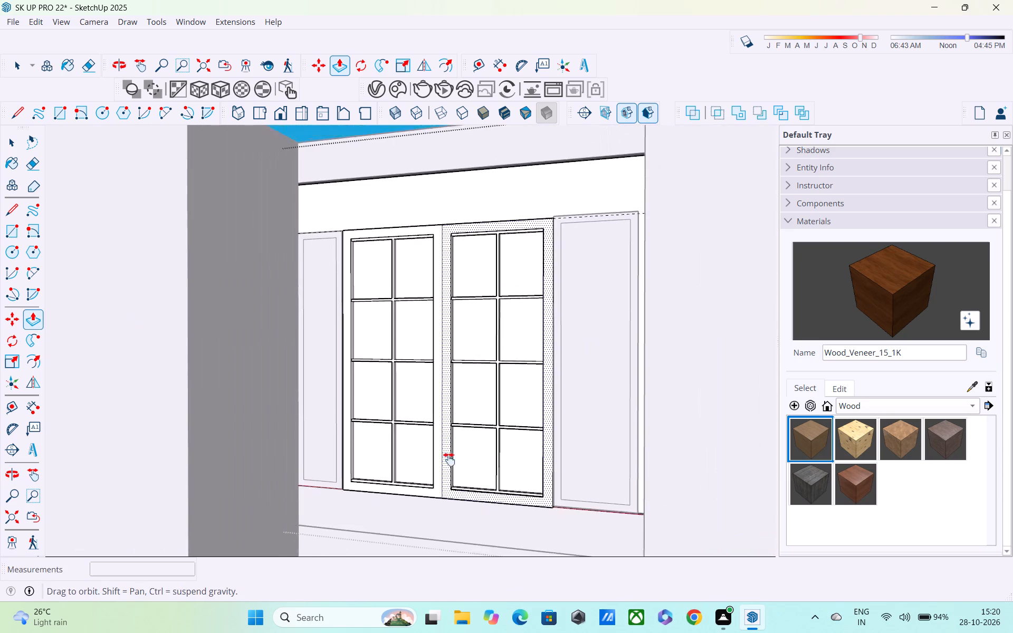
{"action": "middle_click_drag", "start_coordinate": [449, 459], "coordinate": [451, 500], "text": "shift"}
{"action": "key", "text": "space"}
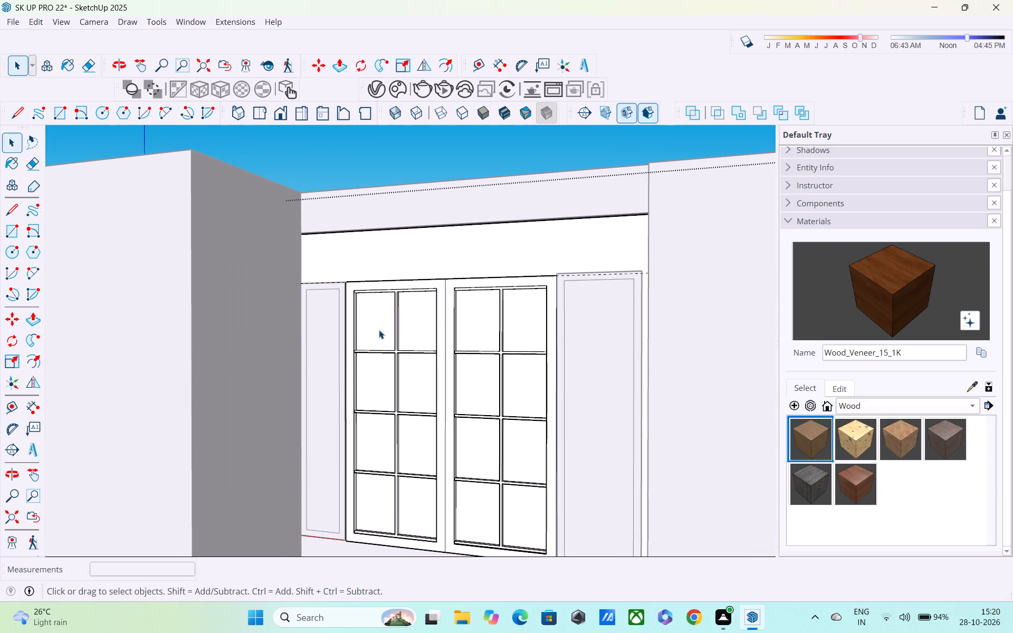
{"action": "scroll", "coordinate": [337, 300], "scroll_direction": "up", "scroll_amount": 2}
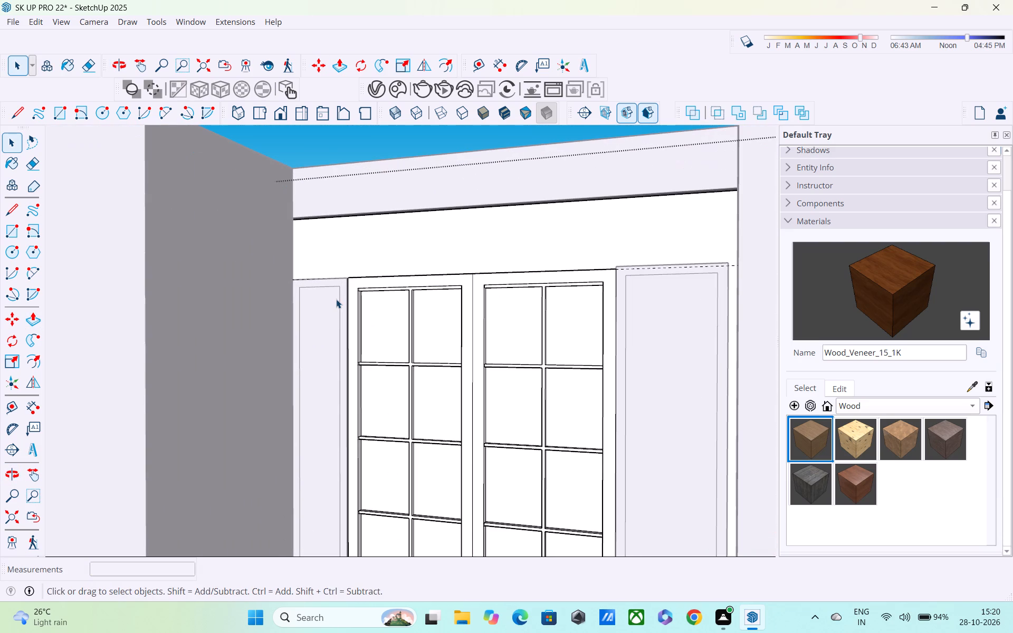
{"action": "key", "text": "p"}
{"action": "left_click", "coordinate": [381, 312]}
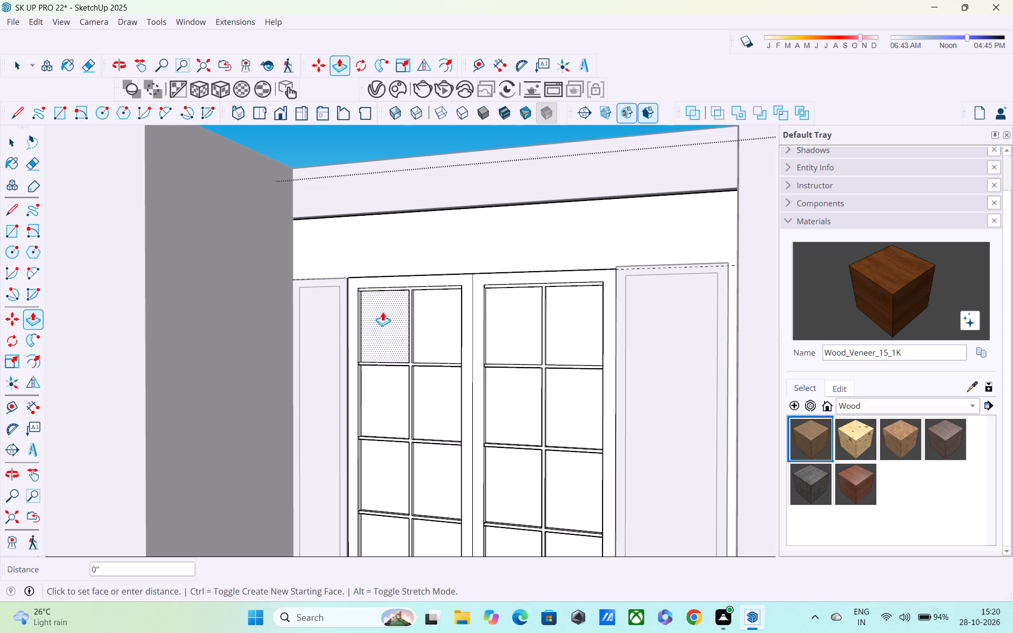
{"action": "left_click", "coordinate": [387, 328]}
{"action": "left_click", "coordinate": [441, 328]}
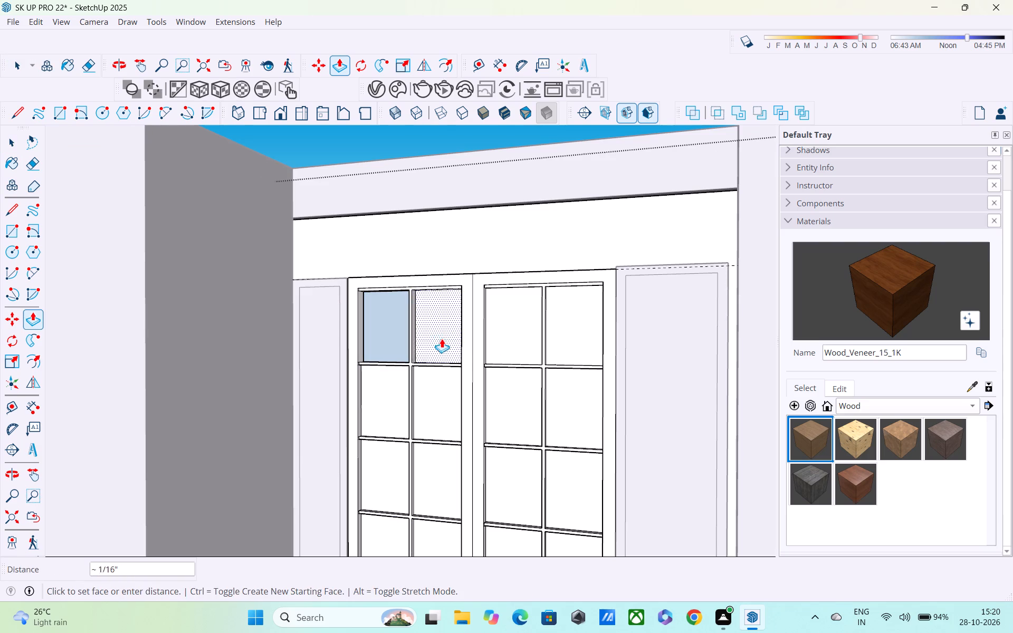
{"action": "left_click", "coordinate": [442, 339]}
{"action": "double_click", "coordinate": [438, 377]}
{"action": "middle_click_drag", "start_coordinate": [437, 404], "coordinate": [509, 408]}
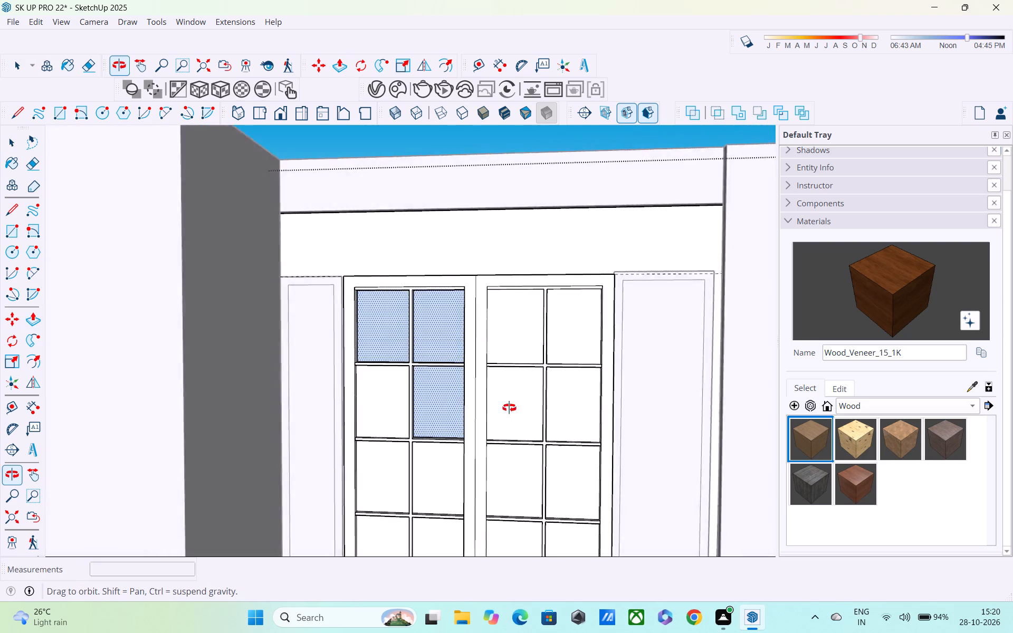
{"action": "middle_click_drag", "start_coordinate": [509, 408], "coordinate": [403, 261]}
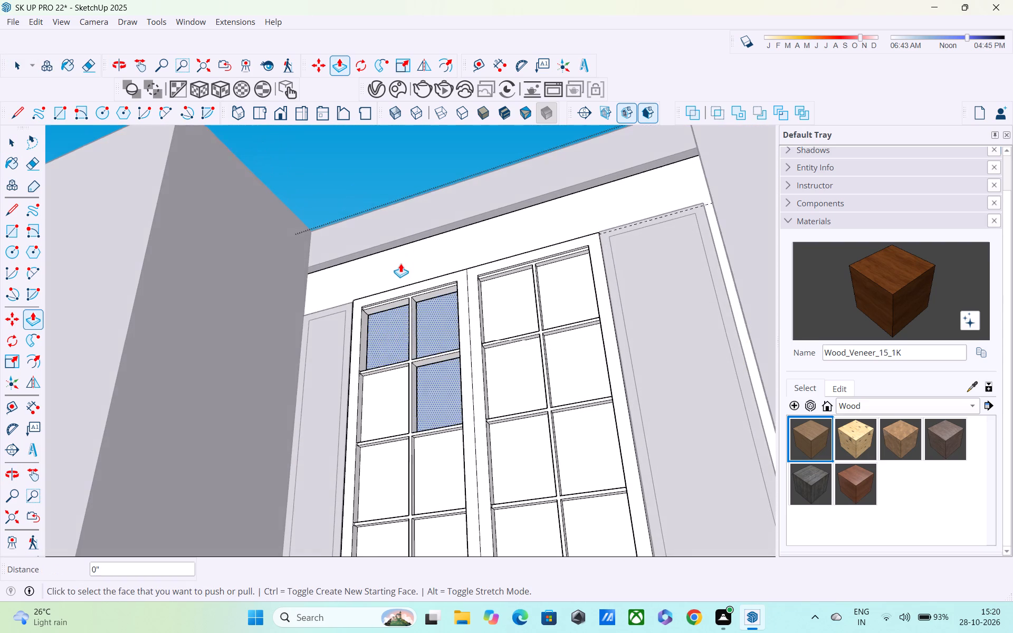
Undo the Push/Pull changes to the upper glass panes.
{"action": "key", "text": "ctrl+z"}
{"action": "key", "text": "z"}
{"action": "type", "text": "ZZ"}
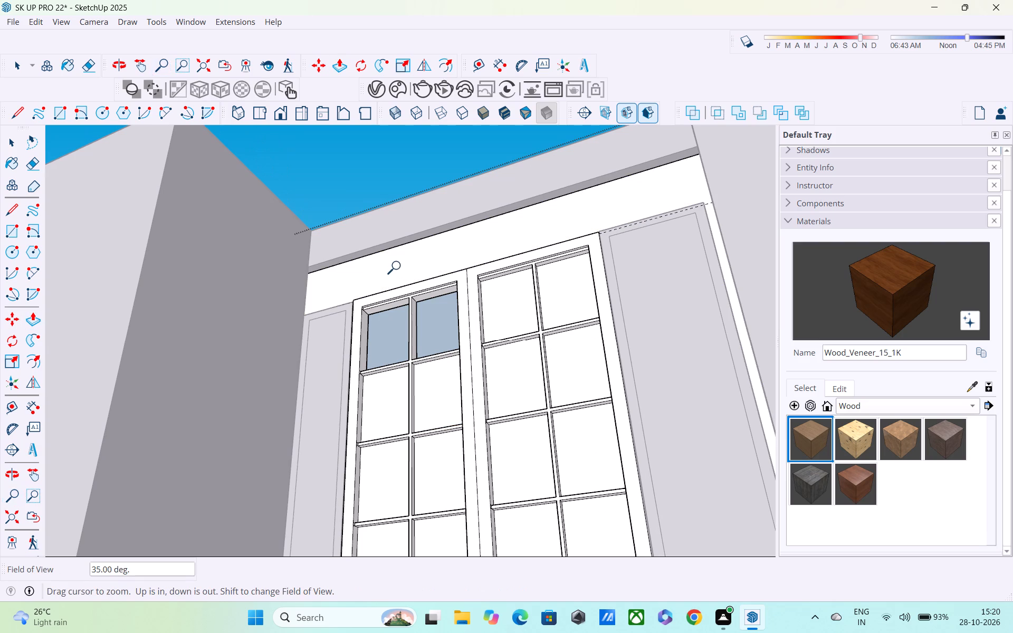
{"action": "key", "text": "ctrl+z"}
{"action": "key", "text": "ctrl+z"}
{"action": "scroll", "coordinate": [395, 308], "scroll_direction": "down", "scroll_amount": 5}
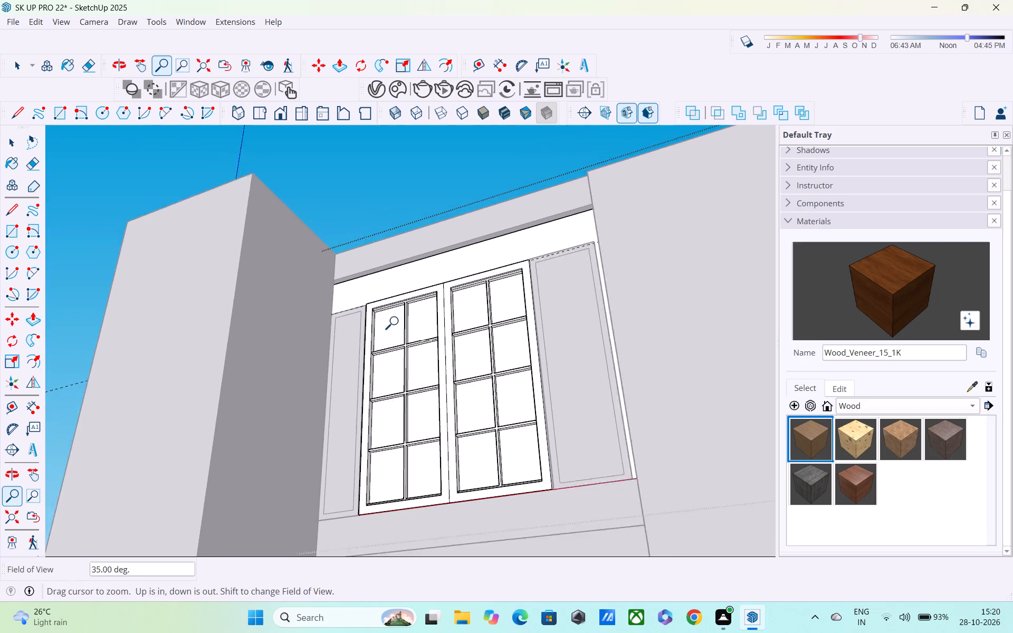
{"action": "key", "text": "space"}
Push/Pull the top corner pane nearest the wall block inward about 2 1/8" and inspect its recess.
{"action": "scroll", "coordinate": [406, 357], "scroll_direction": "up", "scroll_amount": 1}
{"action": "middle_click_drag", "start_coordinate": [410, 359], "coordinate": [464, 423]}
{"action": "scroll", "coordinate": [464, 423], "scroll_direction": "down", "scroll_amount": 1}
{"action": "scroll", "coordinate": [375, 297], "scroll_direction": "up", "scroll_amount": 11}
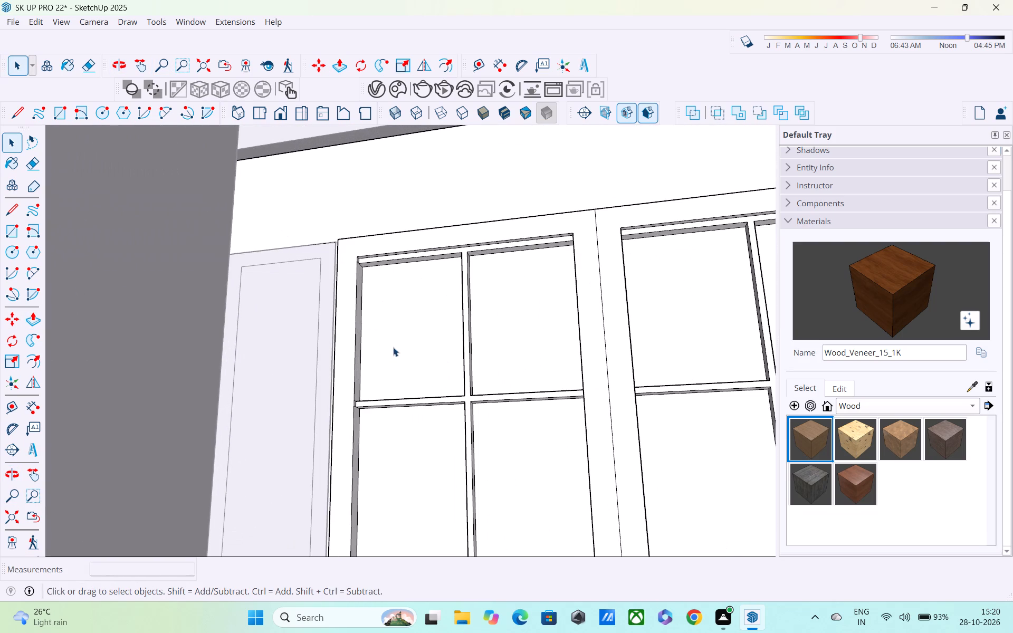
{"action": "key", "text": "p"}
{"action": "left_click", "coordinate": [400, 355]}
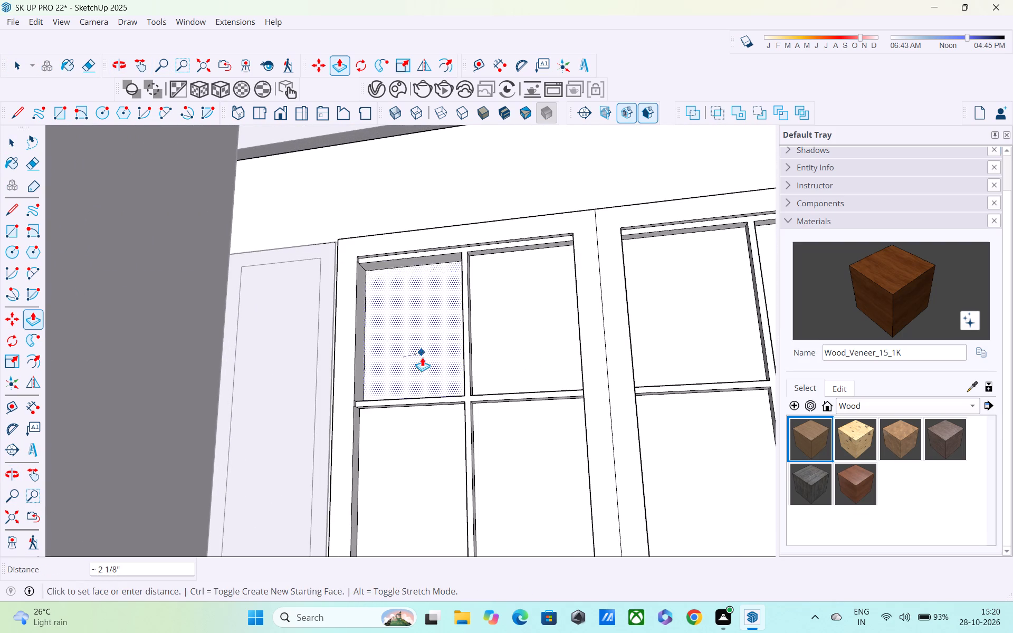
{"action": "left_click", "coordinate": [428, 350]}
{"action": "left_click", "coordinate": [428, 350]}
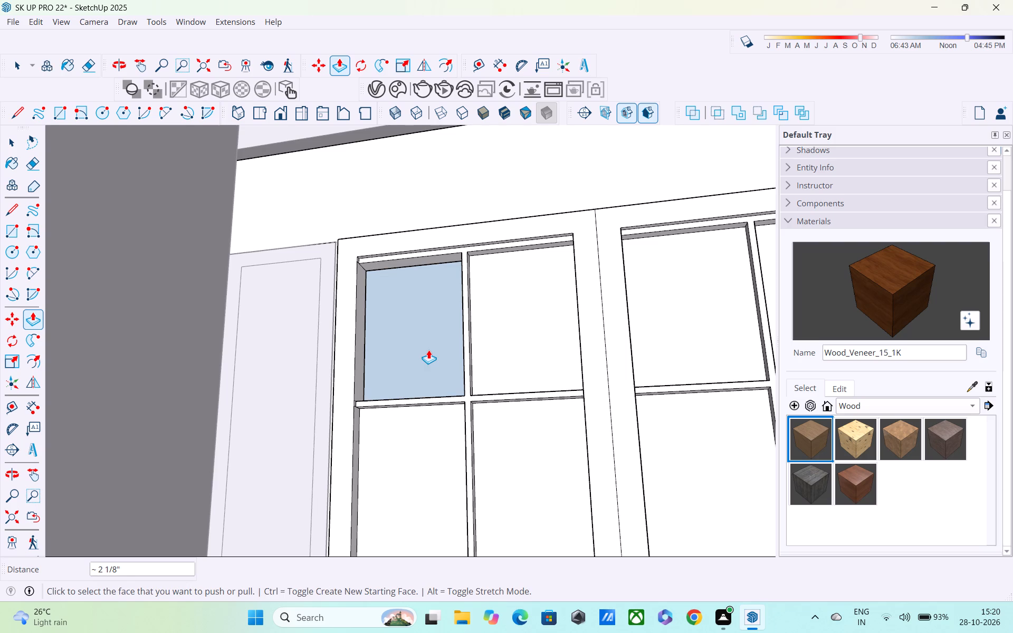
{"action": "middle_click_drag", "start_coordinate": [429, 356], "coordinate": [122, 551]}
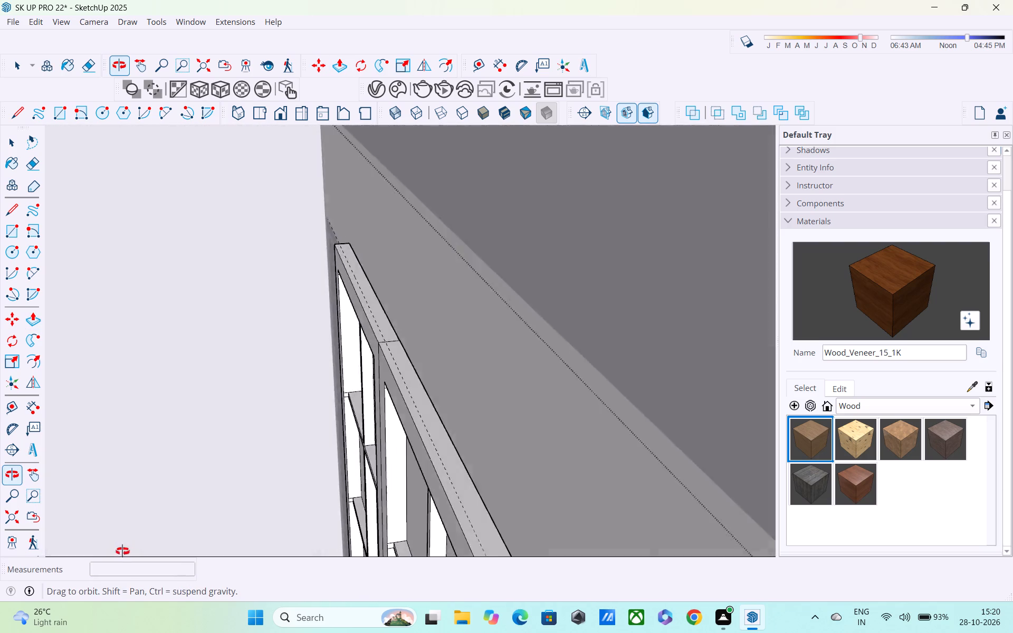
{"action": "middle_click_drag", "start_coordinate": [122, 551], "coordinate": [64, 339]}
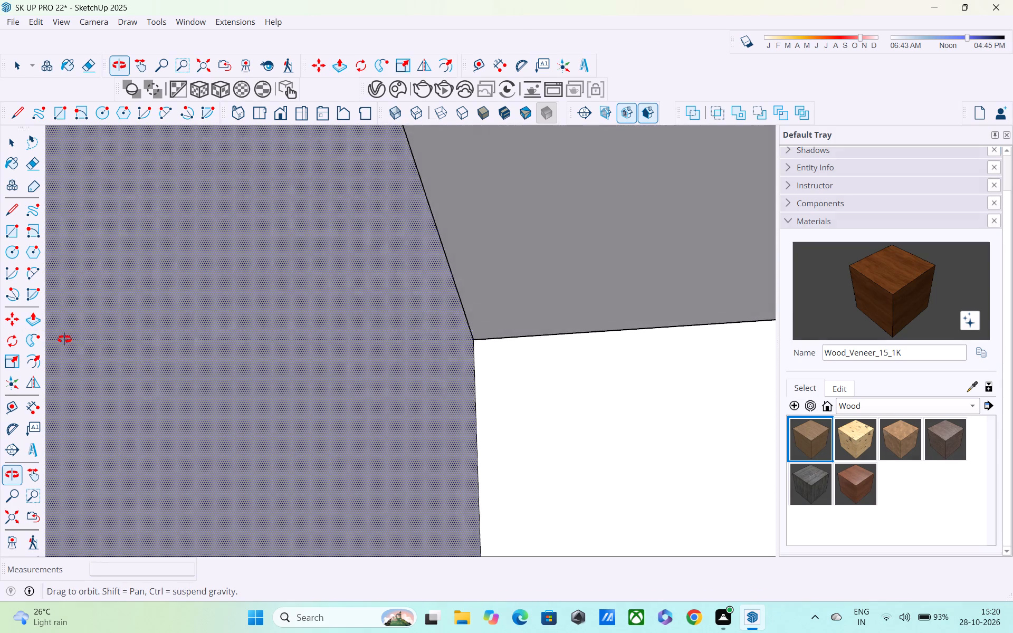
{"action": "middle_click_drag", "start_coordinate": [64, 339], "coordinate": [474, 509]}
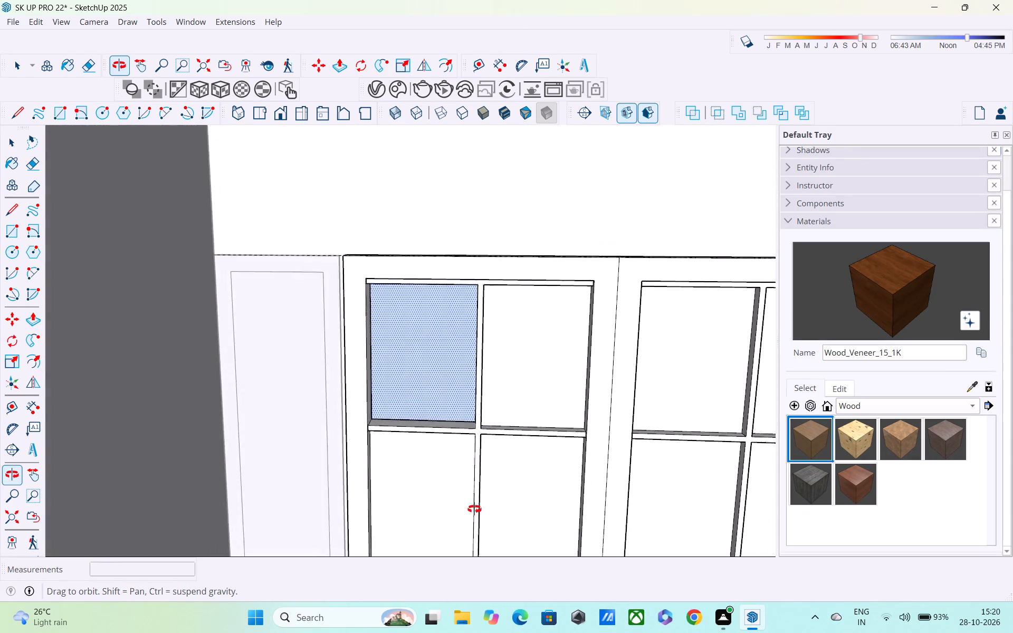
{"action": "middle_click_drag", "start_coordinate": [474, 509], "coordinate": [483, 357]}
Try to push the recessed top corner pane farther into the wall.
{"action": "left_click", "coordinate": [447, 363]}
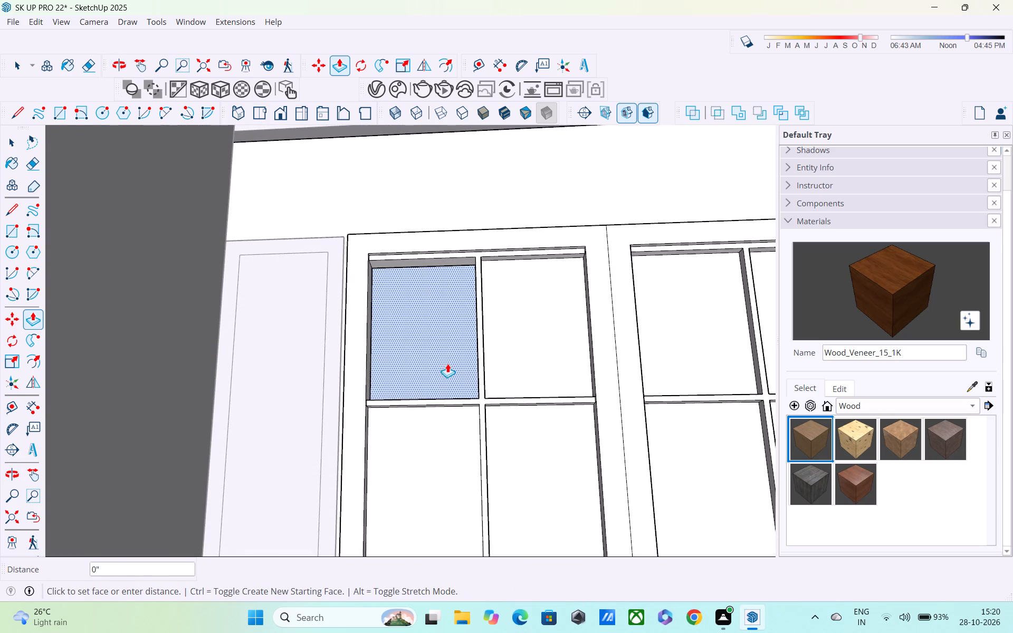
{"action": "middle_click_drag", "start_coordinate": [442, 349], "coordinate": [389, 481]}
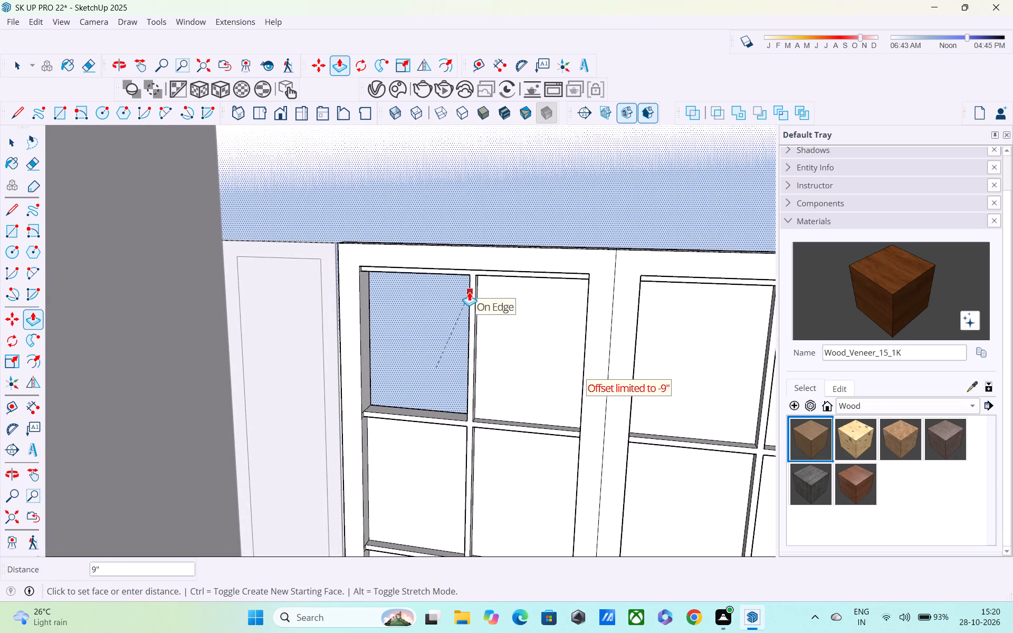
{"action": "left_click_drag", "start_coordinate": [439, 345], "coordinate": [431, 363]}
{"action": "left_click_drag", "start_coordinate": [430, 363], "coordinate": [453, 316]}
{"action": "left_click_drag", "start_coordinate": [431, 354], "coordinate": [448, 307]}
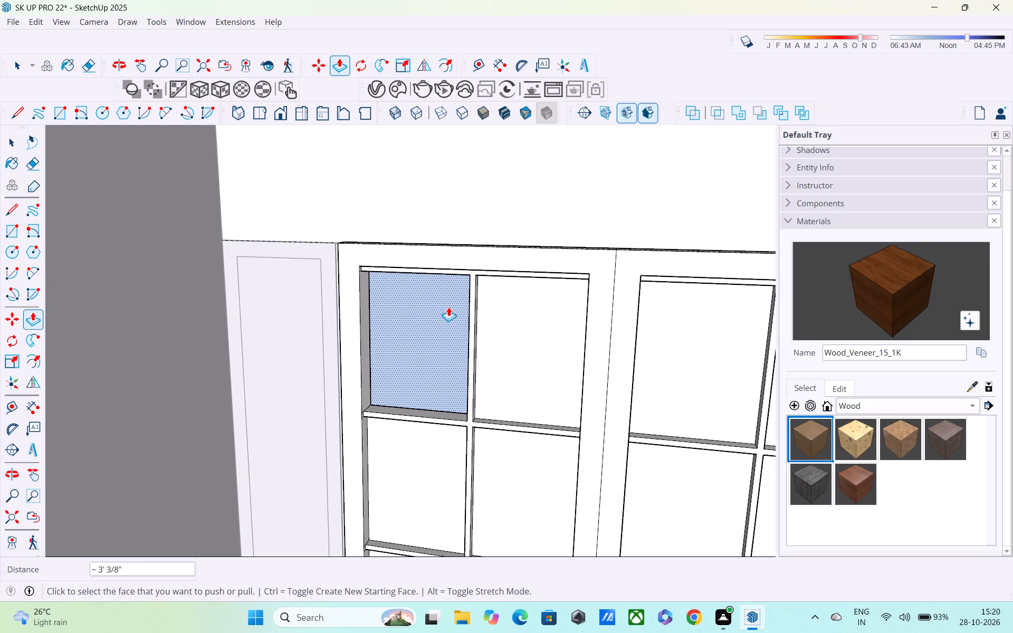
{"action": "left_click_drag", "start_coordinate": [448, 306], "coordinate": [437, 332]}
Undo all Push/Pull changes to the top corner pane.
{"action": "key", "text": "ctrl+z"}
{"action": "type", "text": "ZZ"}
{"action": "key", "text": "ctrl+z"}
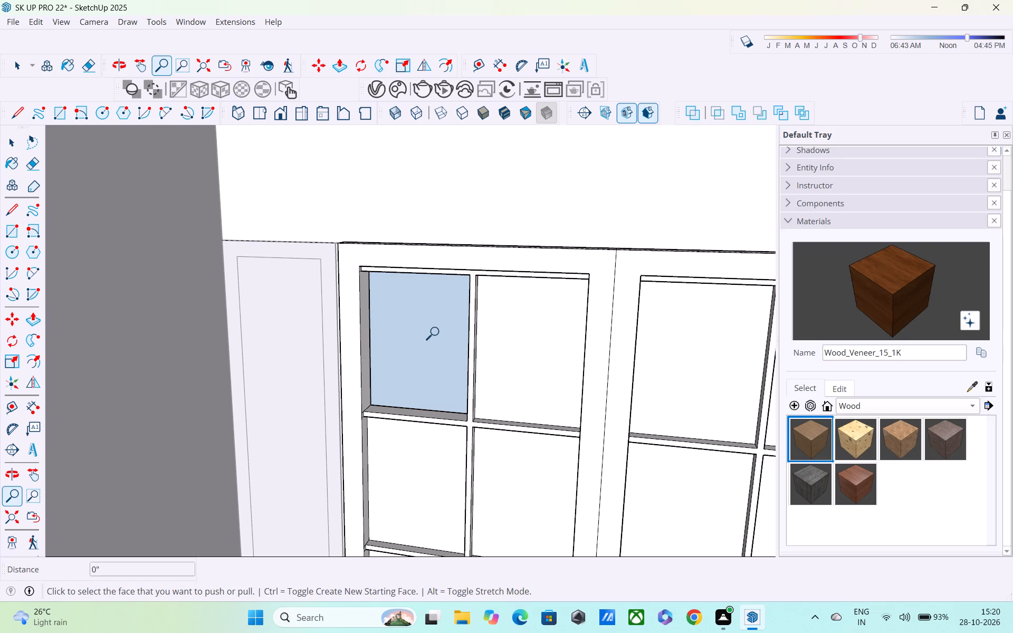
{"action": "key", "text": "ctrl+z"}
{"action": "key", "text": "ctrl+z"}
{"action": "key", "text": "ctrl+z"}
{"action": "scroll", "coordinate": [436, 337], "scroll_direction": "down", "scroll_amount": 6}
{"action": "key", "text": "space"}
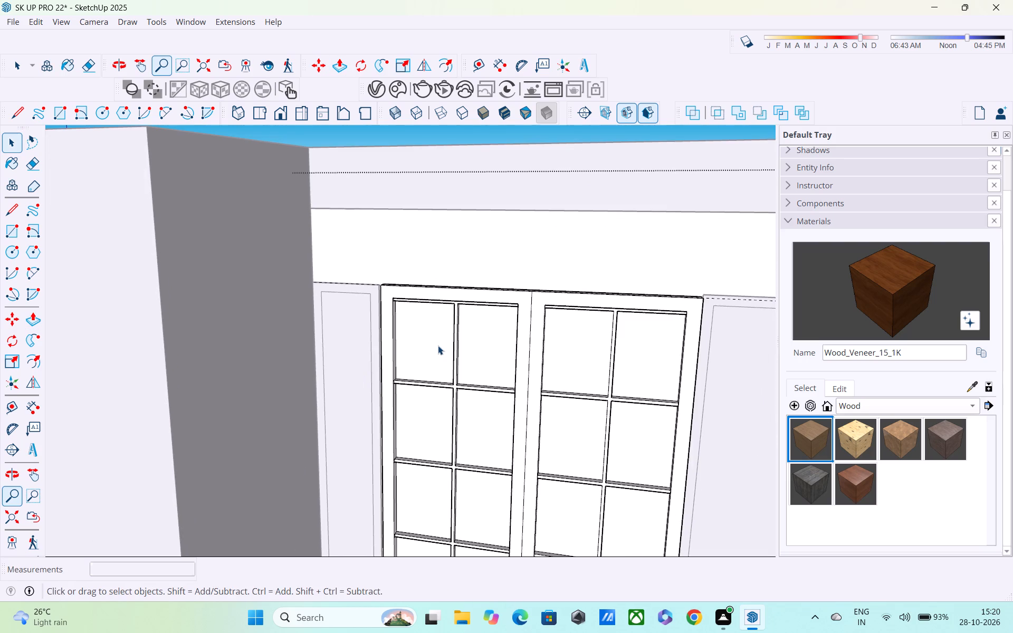
Deselect the top corner pane and leave the window's editing context.
{"action": "left_click", "coordinate": [438, 349]}
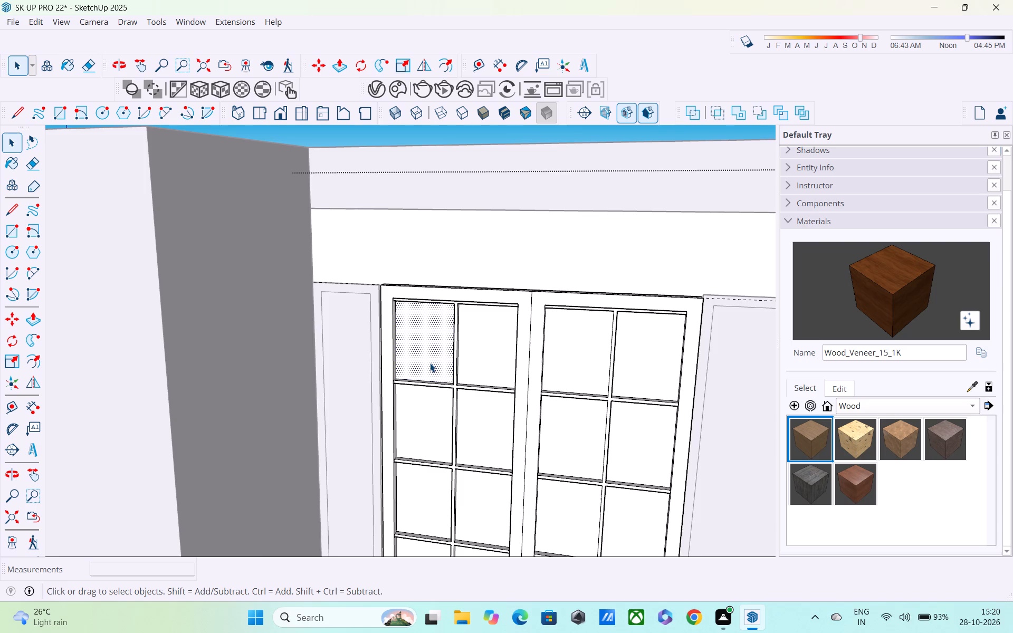
{"action": "scroll", "coordinate": [430, 365], "scroll_direction": "down", "scroll_amount": 6}
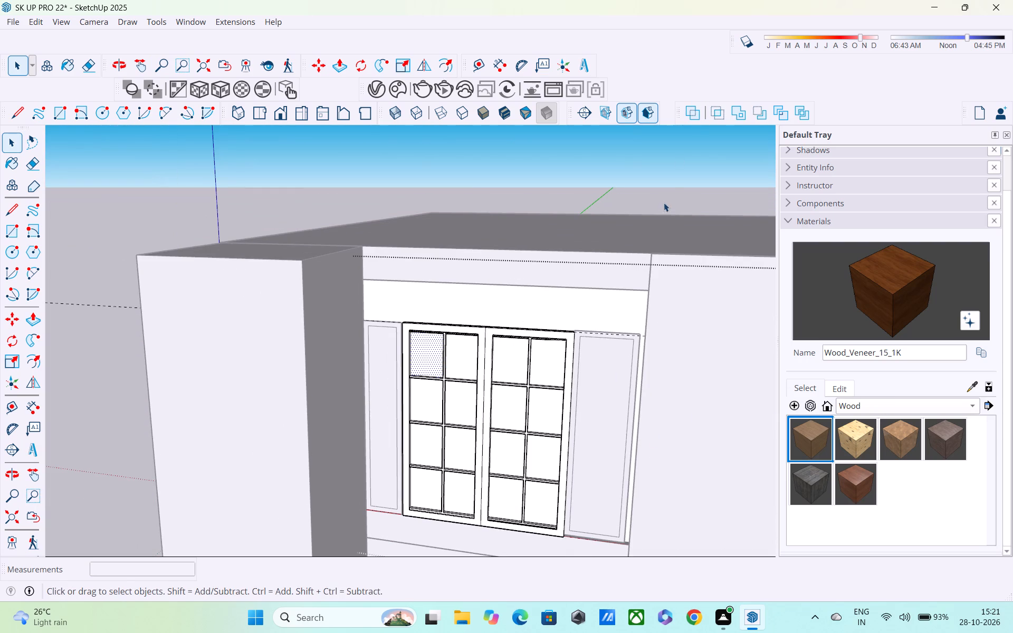
{"action": "left_click", "coordinate": [667, 185]}
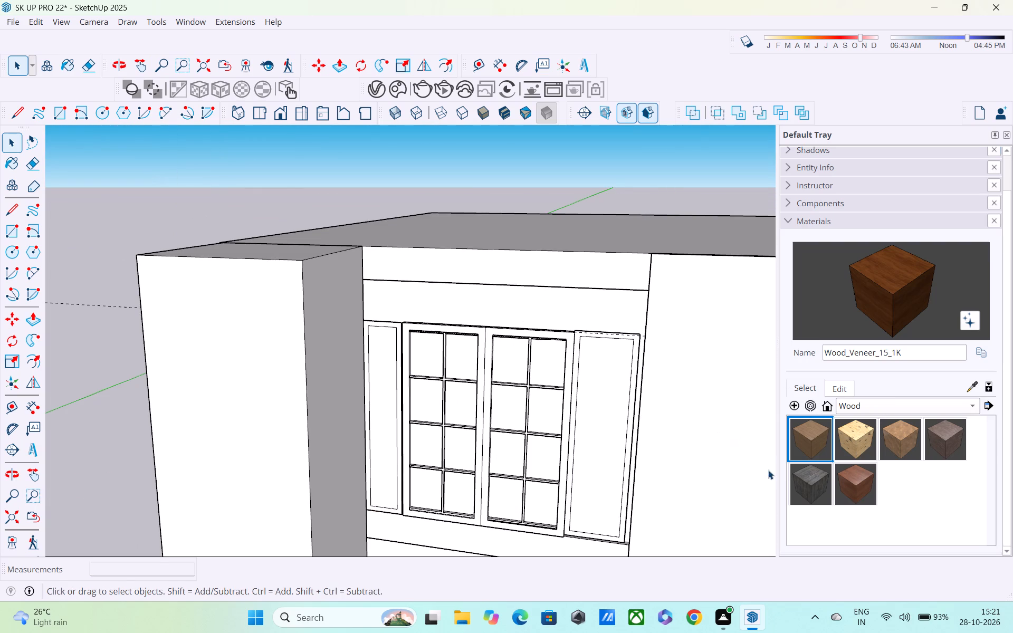
Push/Pull the border frame of the side panel farther from the wall block outward by about 1 1/16".
{"action": "scroll", "coordinate": [593, 365], "scroll_direction": "up", "scroll_amount": 8}
{"action": "middle_click_drag", "start_coordinate": [570, 345], "coordinate": [562, 358]}
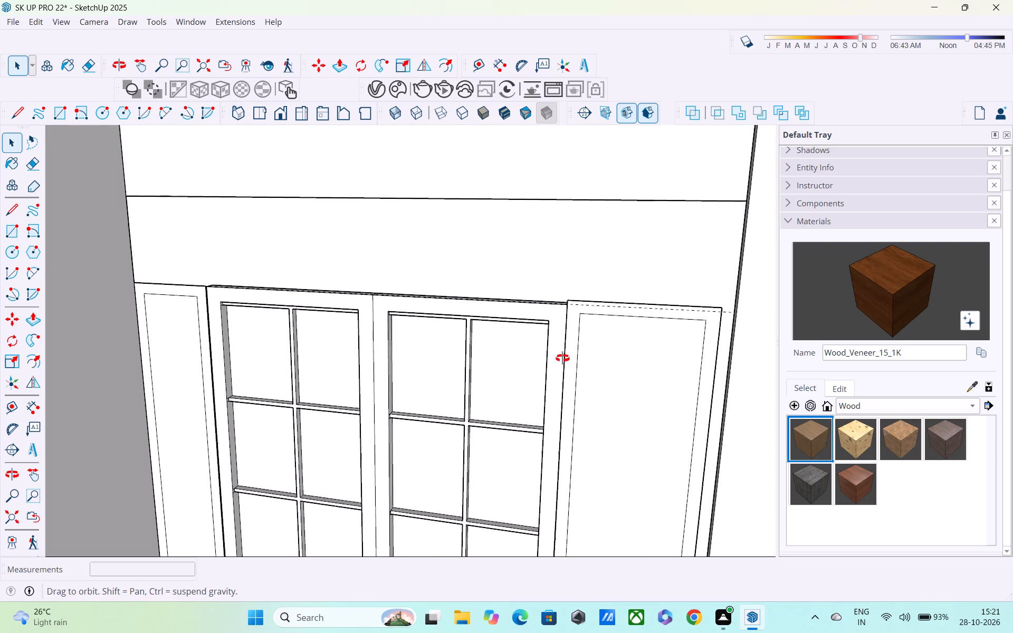
{"action": "middle_click_drag", "start_coordinate": [562, 358], "coordinate": [489, 414]}
{"action": "left_click", "coordinate": [567, 362]}
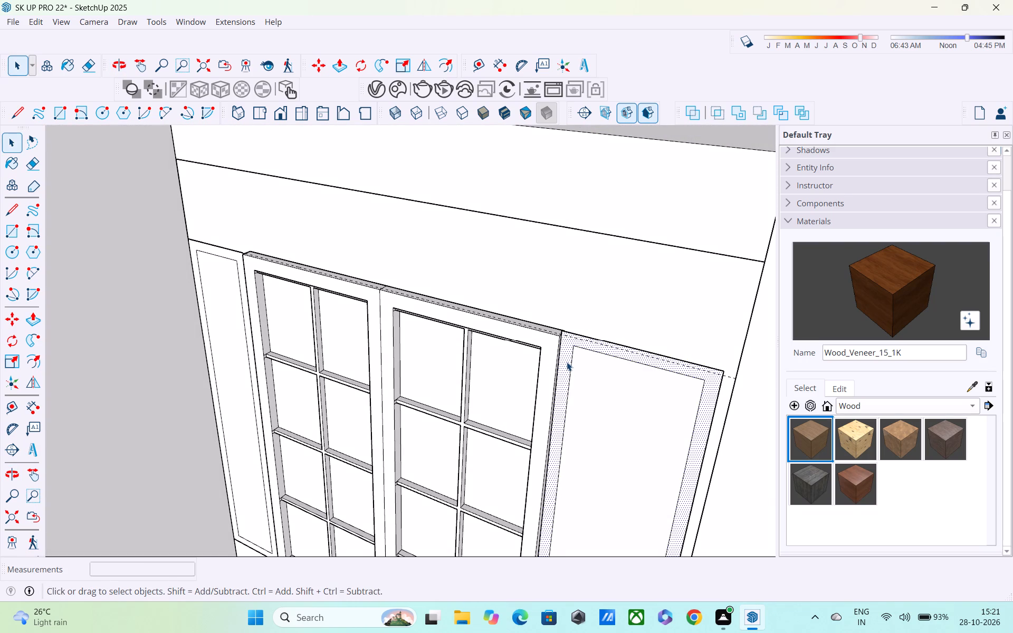
{"action": "key", "text": "p"}
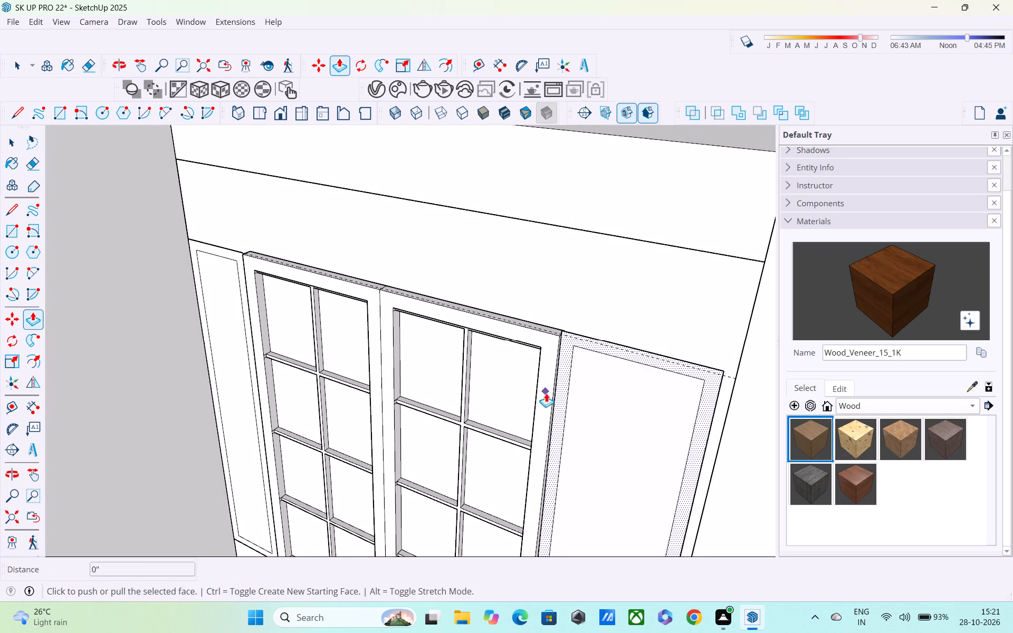
{"action": "left_click", "coordinate": [566, 357]}
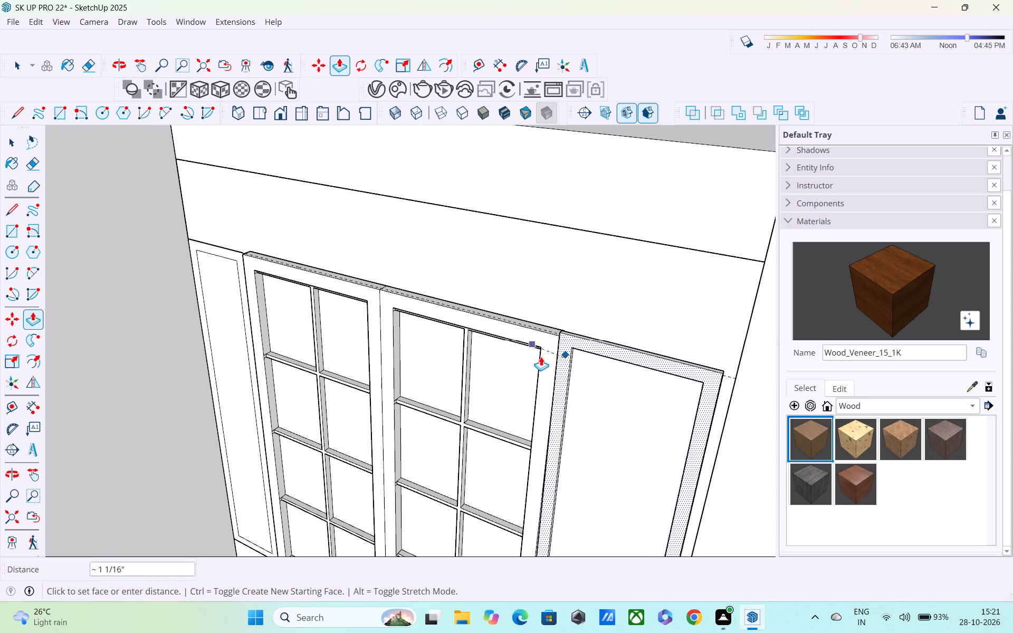
{"action": "left_click", "coordinate": [539, 349]}
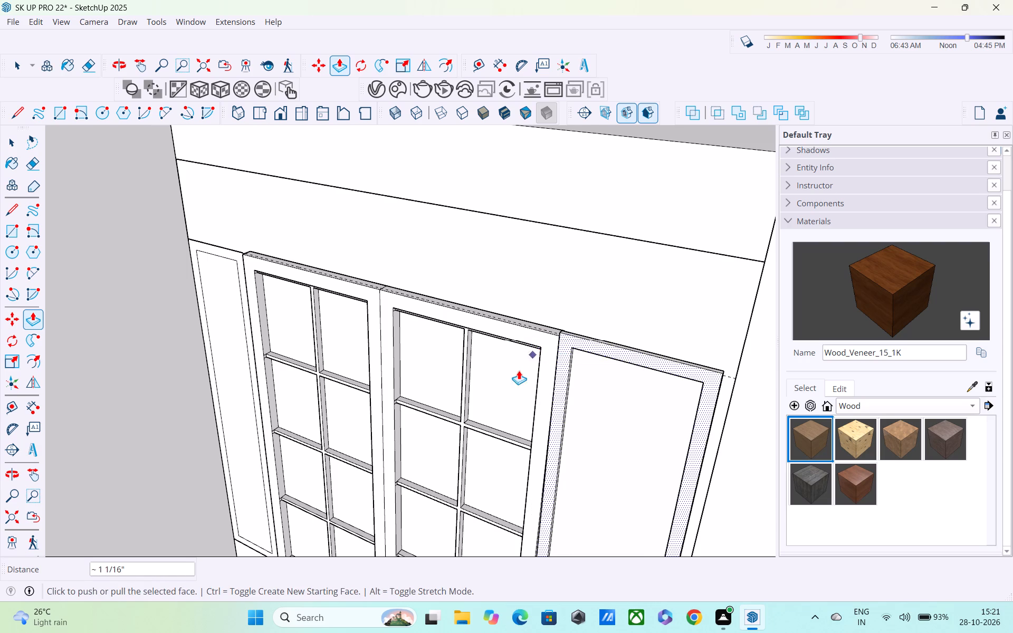
Push/Pull the border frame of the narrow side panel next to the wall block outward by 1".
{"action": "scroll", "coordinate": [514, 377], "scroll_direction": "down", "scroll_amount": 6}
{"action": "middle_click_drag", "start_coordinate": [512, 381], "coordinate": [924, 370], "text": "shift"}
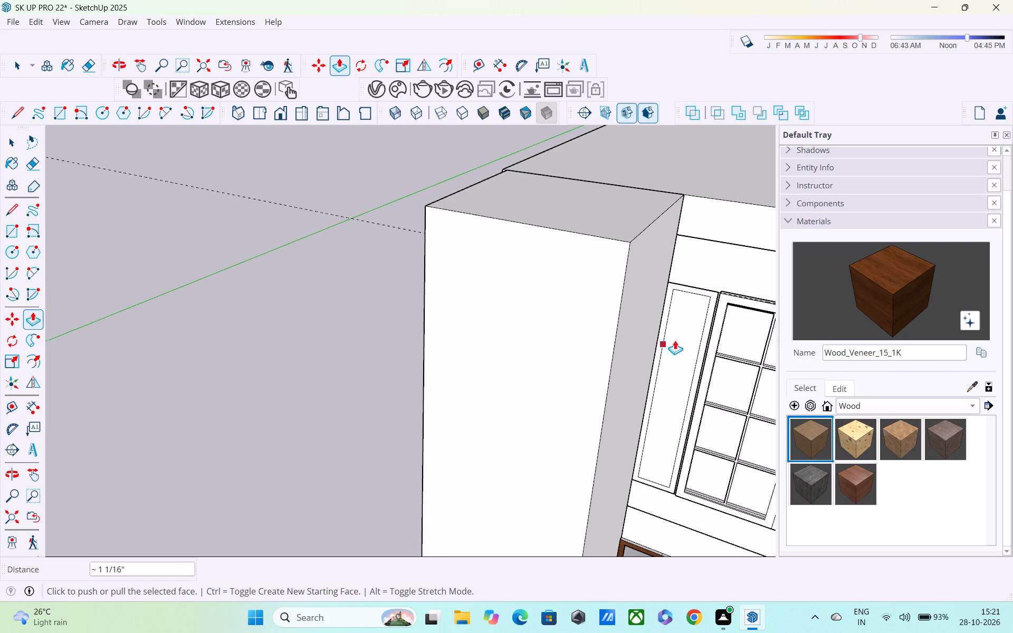
{"action": "scroll", "coordinate": [700, 328], "scroll_direction": "up", "scroll_amount": 5}
{"action": "key", "text": "space"}
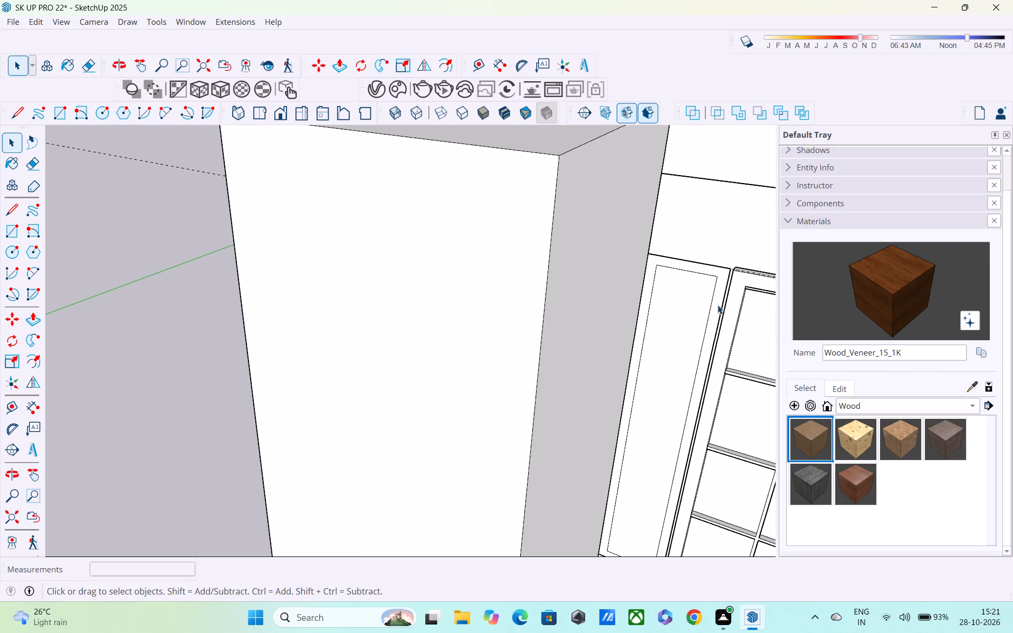
{"action": "left_click", "coordinate": [717, 304]}
{"action": "key", "text": "p"}
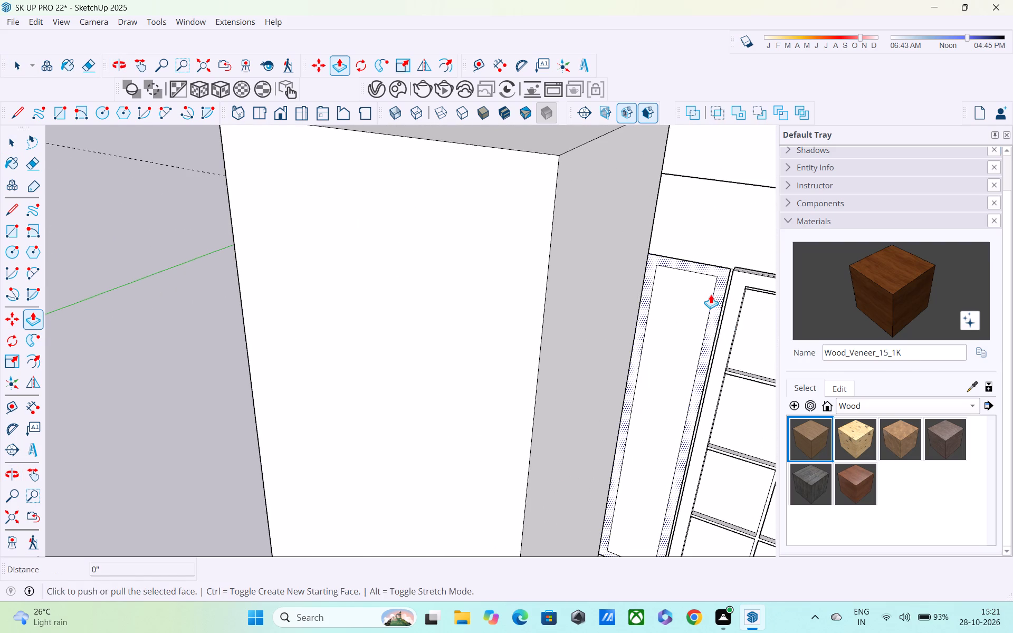
{"action": "left_click", "coordinate": [711, 312]}
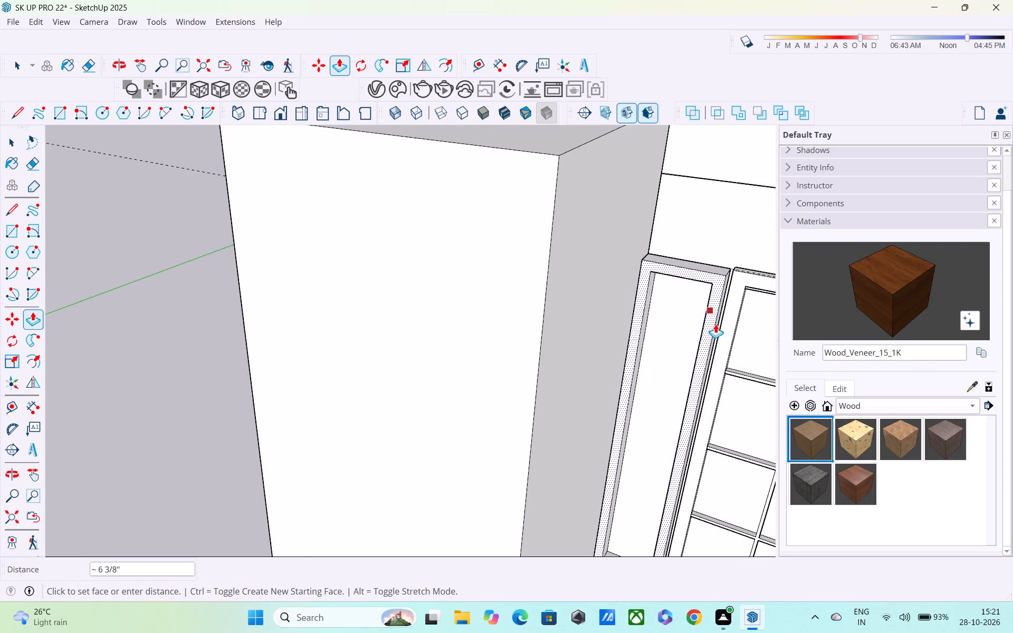
{"action": "left_click", "coordinate": [723, 339]}
{"action": "scroll", "coordinate": [723, 351], "scroll_direction": "down", "scroll_amount": 5}
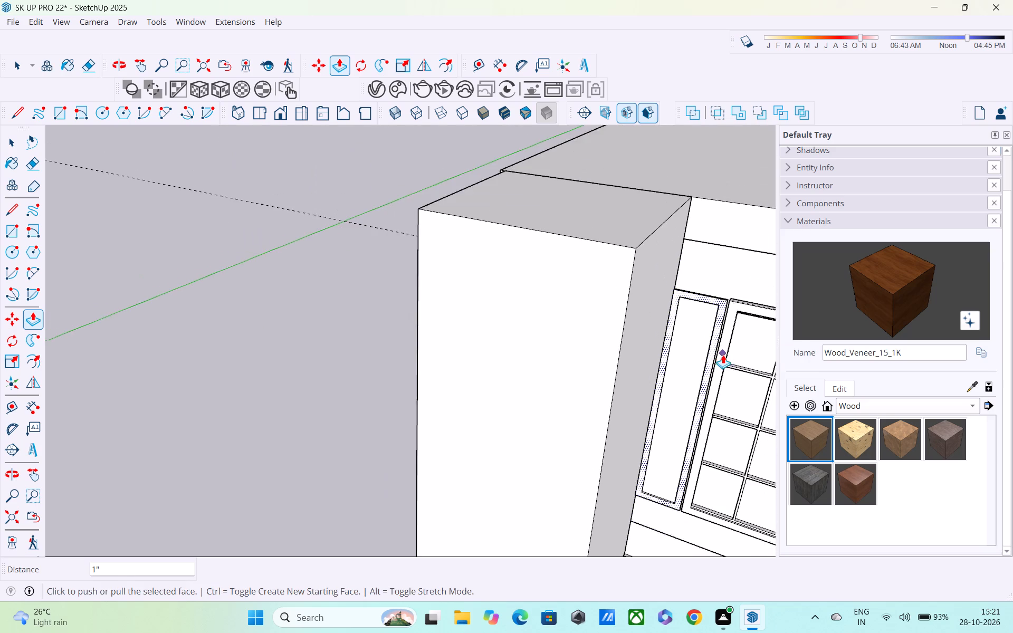
{"action": "key", "text": "space"}
Paint the inner pane of the side panel next to the wall block with the Glass_Mirror_01 material.
{"action": "scroll", "coordinate": [723, 354], "scroll_direction": "up", "scroll_amount": 1}
{"action": "middle_click_drag", "start_coordinate": [714, 363], "coordinate": [712, 270]}
{"action": "scroll", "coordinate": [708, 286], "scroll_direction": "down", "scroll_amount": 3}
{"action": "scroll", "coordinate": [706, 292], "scroll_direction": "up", "scroll_amount": 1}
{"action": "scroll", "coordinate": [706, 295], "scroll_direction": "down", "scroll_amount": 3}
{"action": "scroll", "coordinate": [773, 411], "scroll_direction": "up", "scroll_amount": 1}
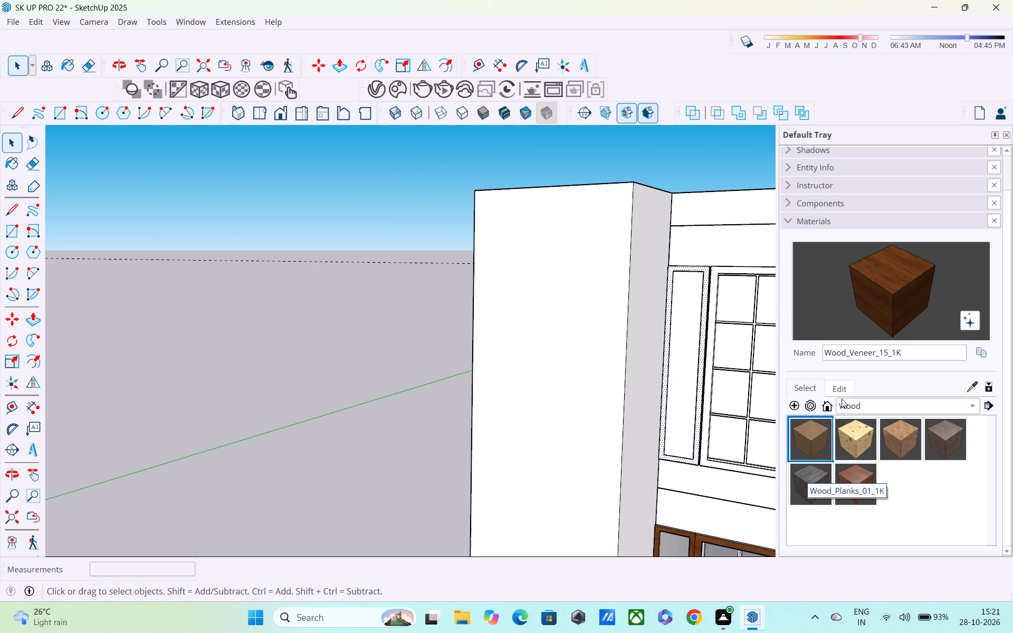
{"action": "left_click", "coordinate": [855, 408]}
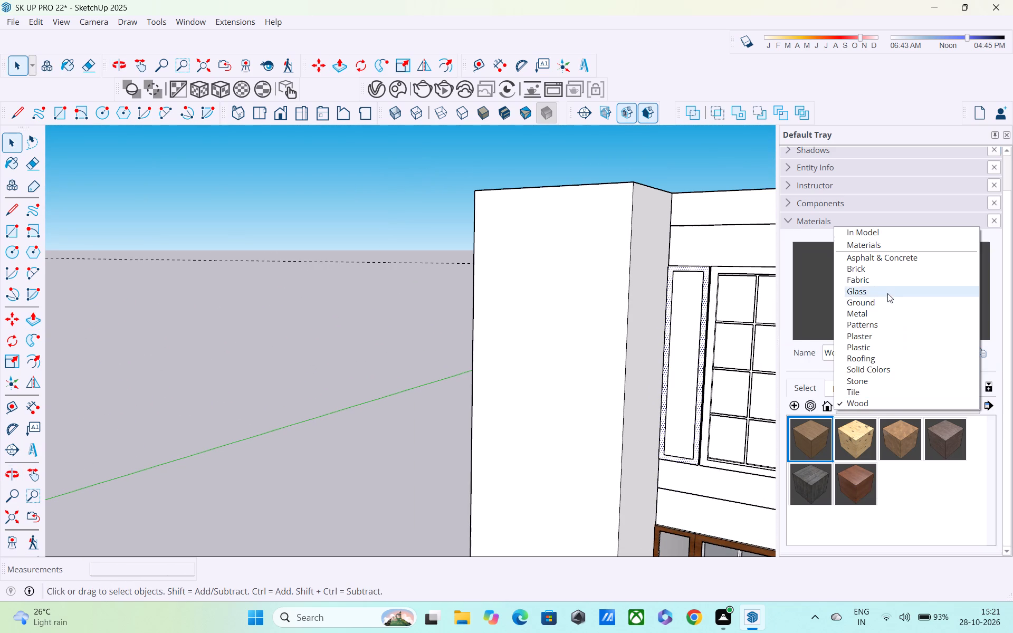
{"action": "left_click", "coordinate": [887, 293]}
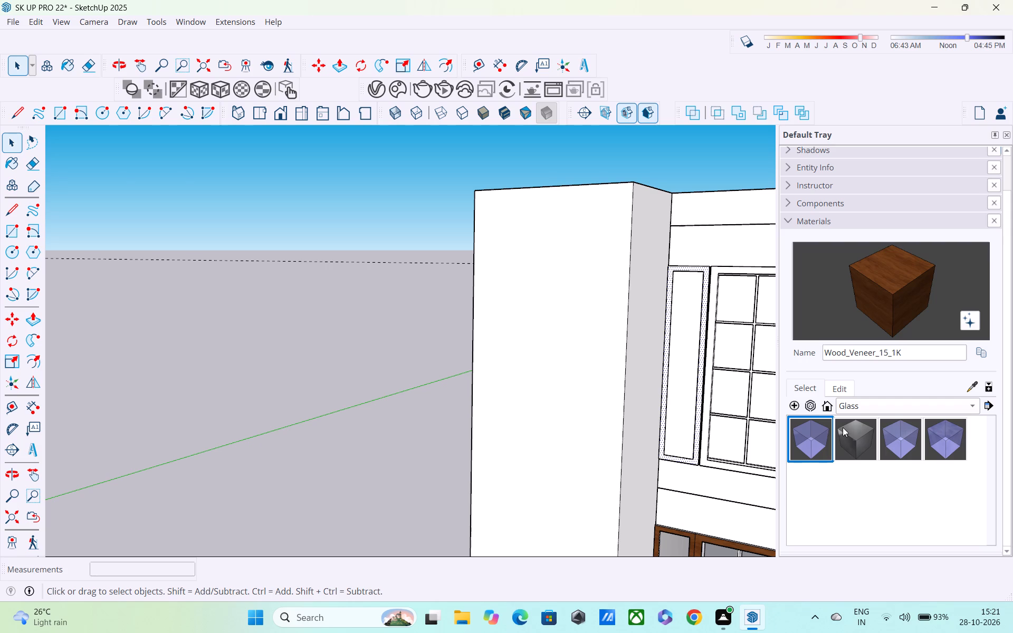
{"action": "left_click", "coordinate": [843, 427]}
{"action": "left_click", "coordinate": [682, 347]}
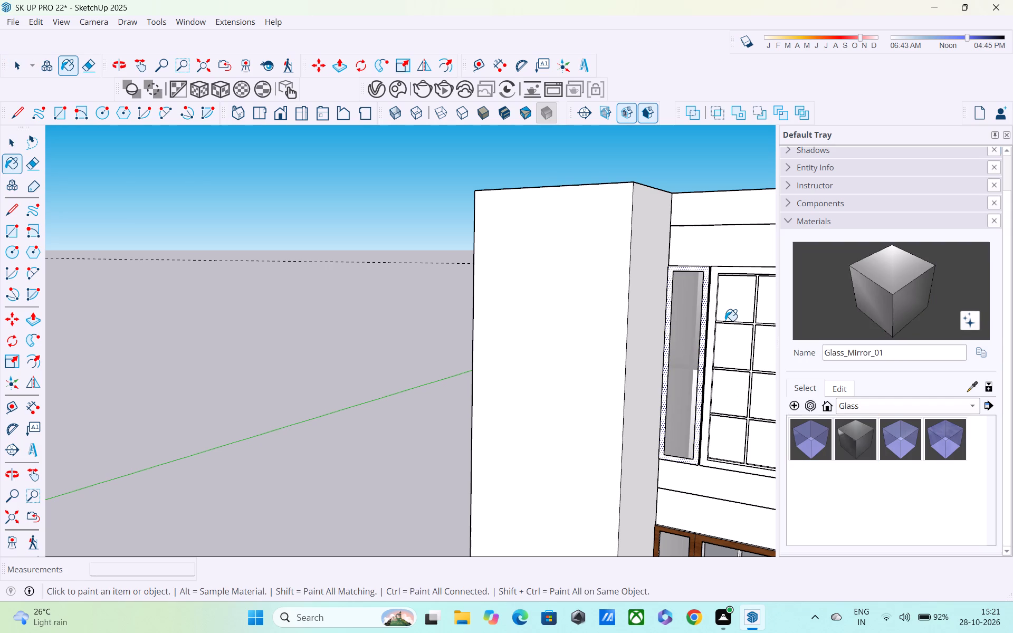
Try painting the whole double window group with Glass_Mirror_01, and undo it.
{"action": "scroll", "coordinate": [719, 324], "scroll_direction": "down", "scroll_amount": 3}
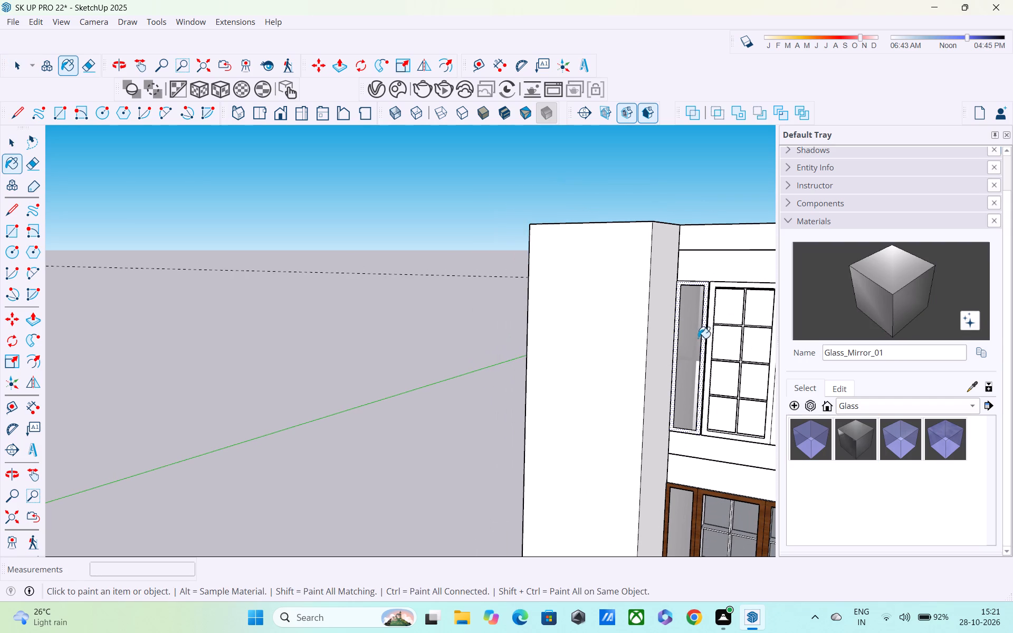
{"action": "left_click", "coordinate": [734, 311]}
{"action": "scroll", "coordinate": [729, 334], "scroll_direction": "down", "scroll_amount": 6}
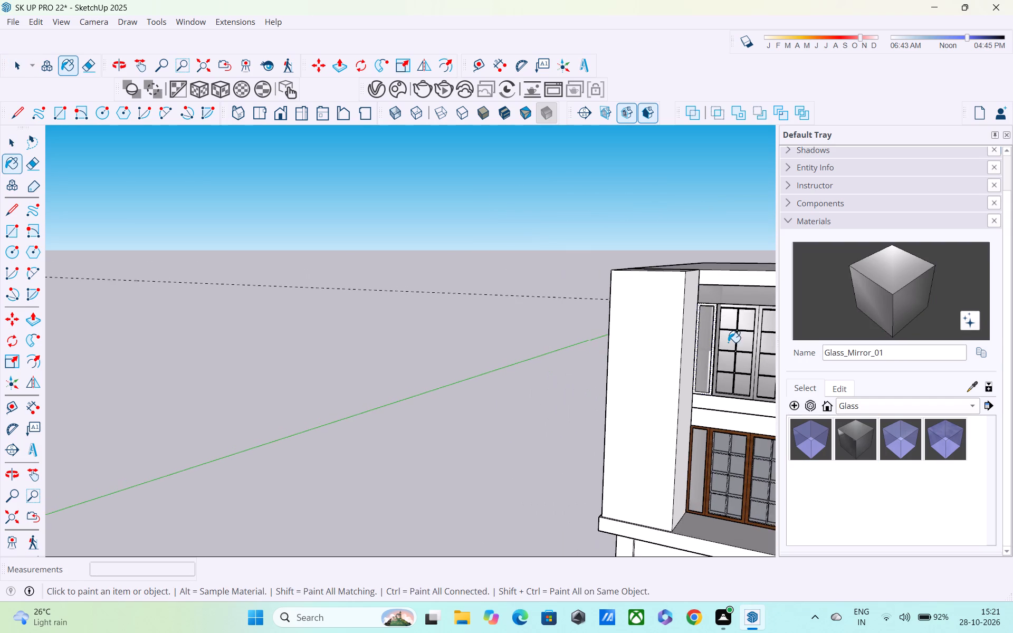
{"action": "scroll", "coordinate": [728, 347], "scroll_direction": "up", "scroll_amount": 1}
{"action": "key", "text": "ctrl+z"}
Inside the window group, paint all eight panes of the sash nearer the wall block with Glass_Mirror_01.
{"action": "key", "text": "space"}
{"action": "double_click", "coordinate": [737, 293]}
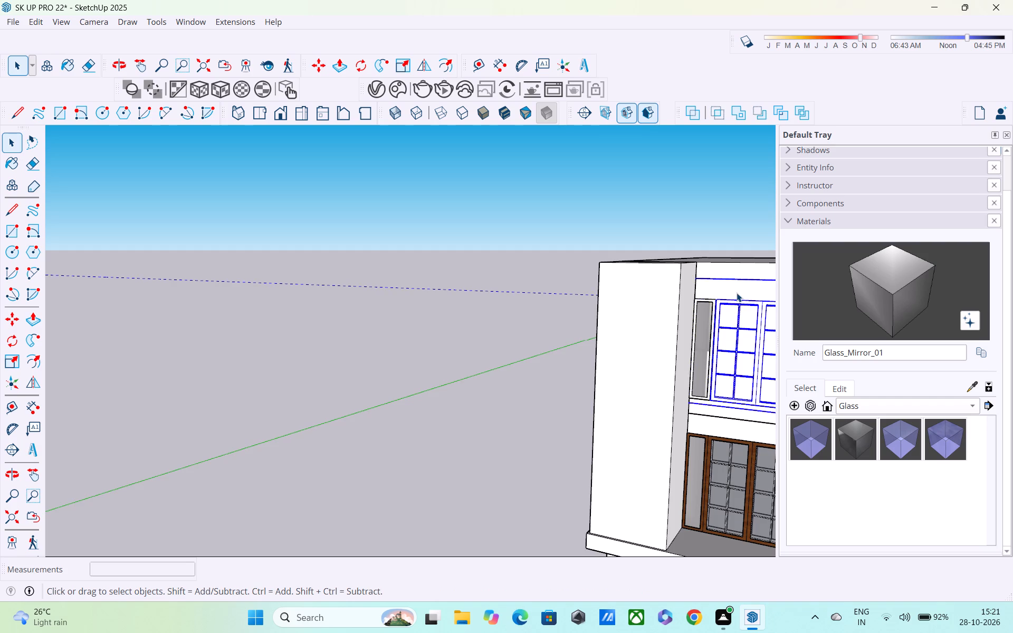
{"action": "scroll", "coordinate": [771, 367], "scroll_direction": "up", "scroll_amount": 4}
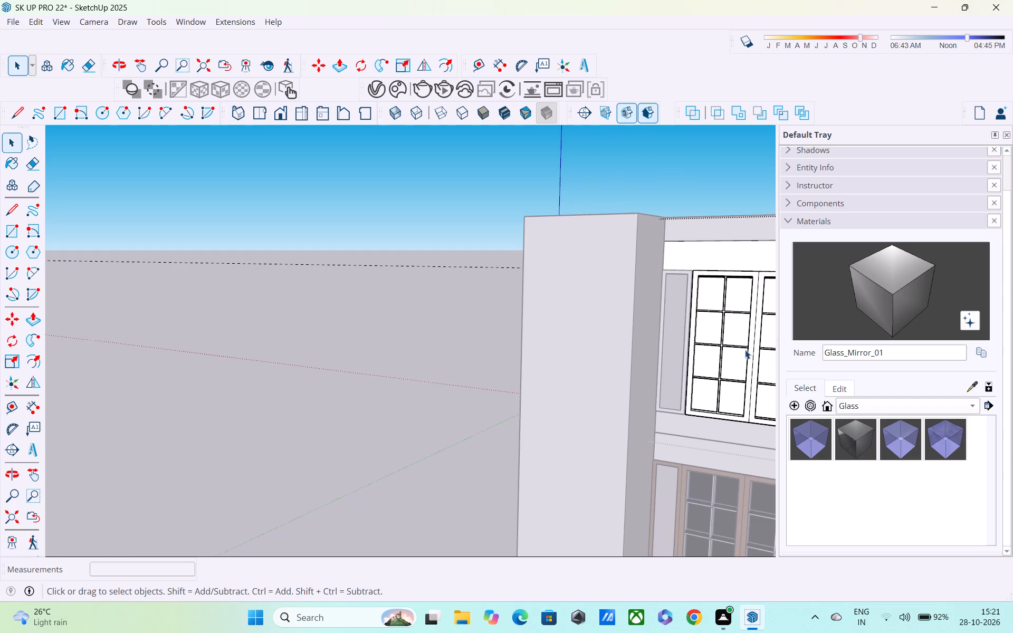
{"action": "middle_click_drag", "start_coordinate": [733, 345], "coordinate": [498, 382], "text": "shift"}
{"action": "scroll", "coordinate": [542, 313], "scroll_direction": "up", "scroll_amount": 5}
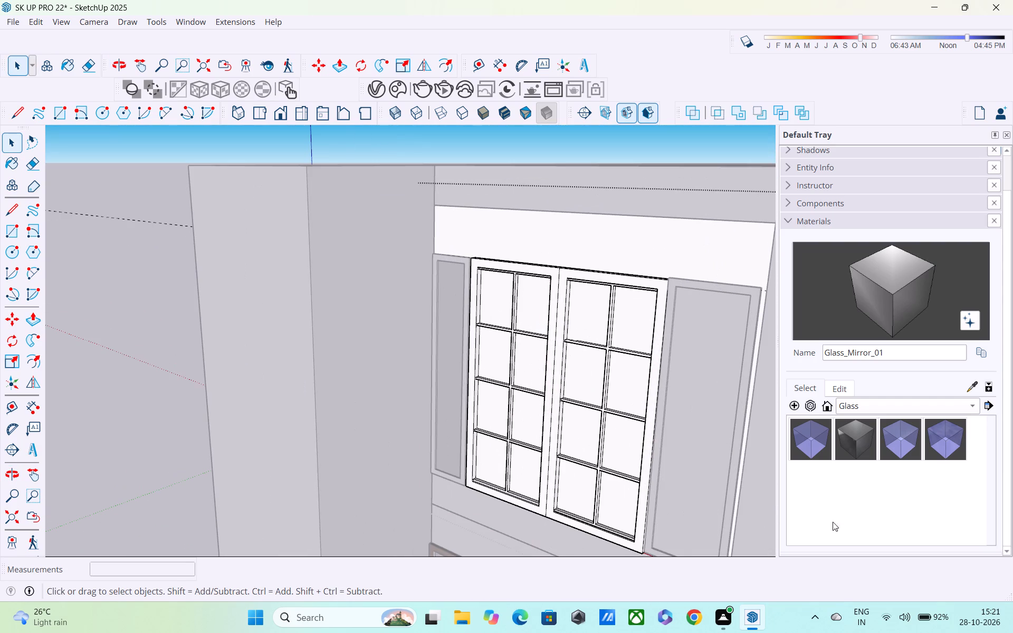
{"action": "left_click", "coordinate": [852, 440]}
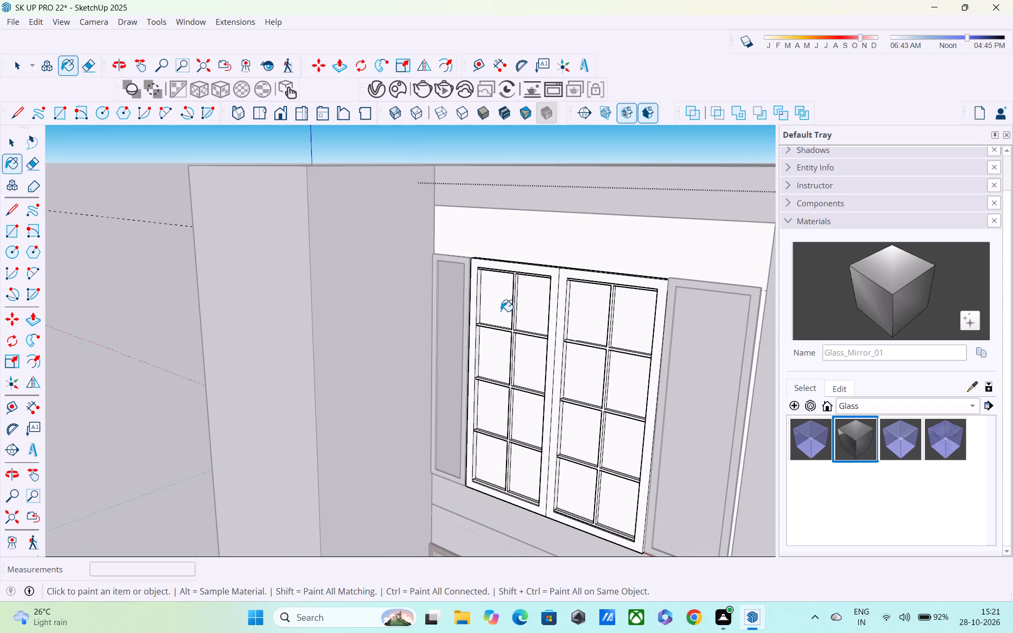
{"action": "left_click", "coordinate": [492, 306]}
{"action": "left_click", "coordinate": [537, 329]}
{"action": "left_click", "coordinate": [540, 359]}
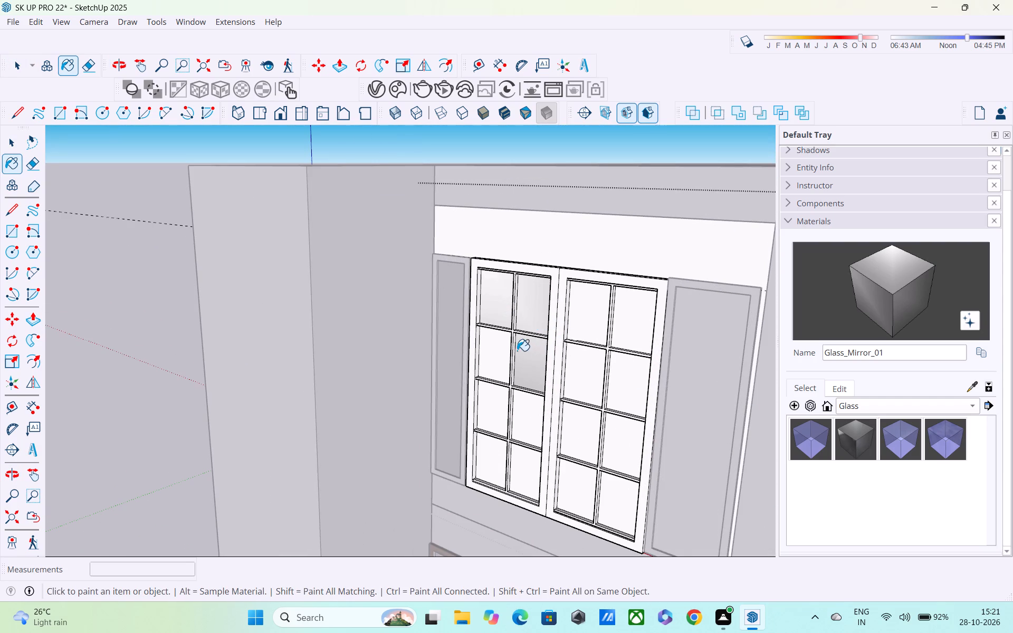
{"action": "left_click", "coordinate": [498, 343]}
{"action": "left_click", "coordinate": [500, 411]}
{"action": "left_click", "coordinate": [517, 418]}
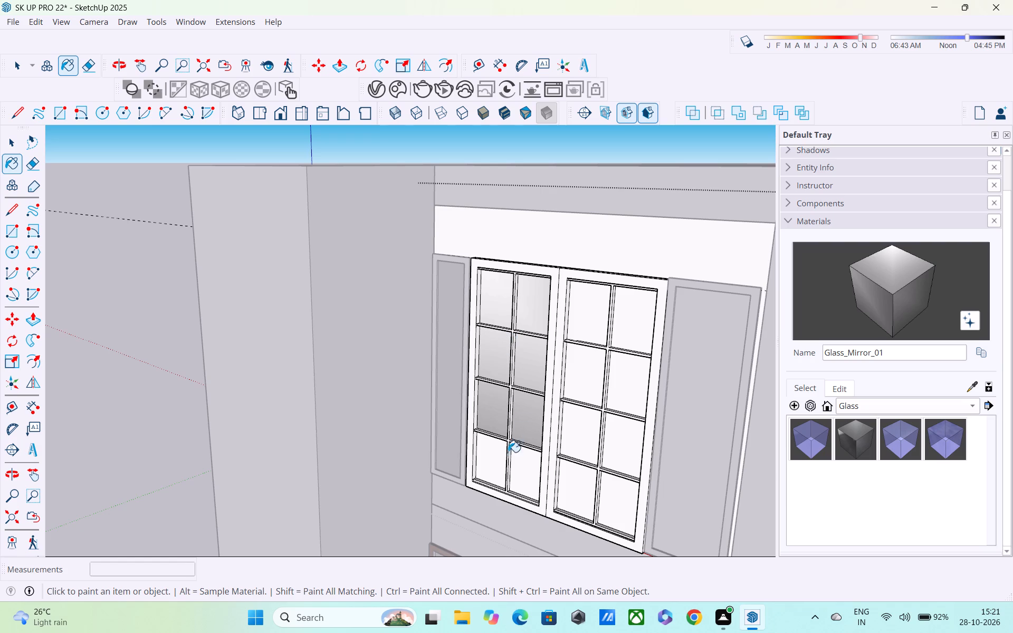
{"action": "left_click", "coordinate": [497, 470]}
{"action": "left_click", "coordinate": [520, 490]}
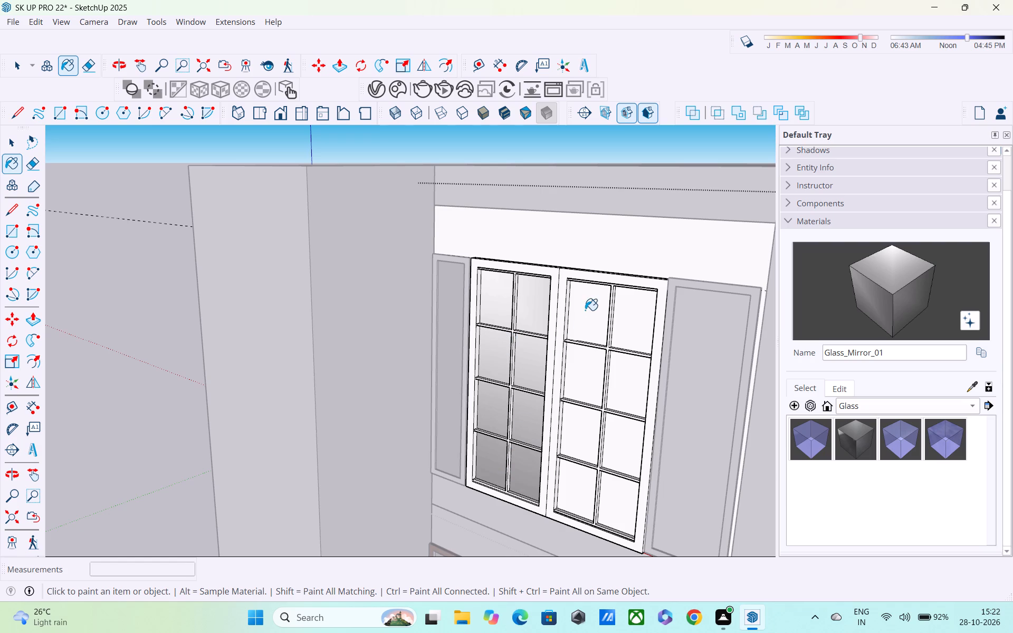
Paint all eight panes of the window's other sash with Glass_Mirror_01.
{"action": "left_click", "coordinate": [585, 310]}
{"action": "left_click", "coordinate": [591, 378]}
{"action": "left_click", "coordinate": [634, 320]}
{"action": "left_click", "coordinate": [637, 400]}
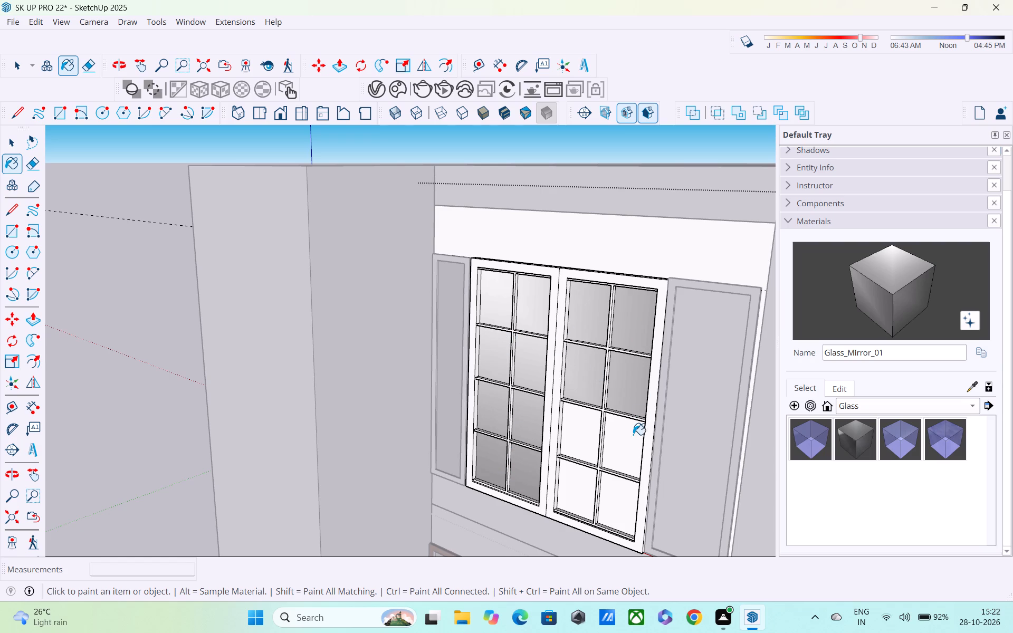
{"action": "left_click", "coordinate": [631, 442]}
{"action": "left_click", "coordinate": [587, 428]}
{"action": "left_click", "coordinate": [578, 495]}
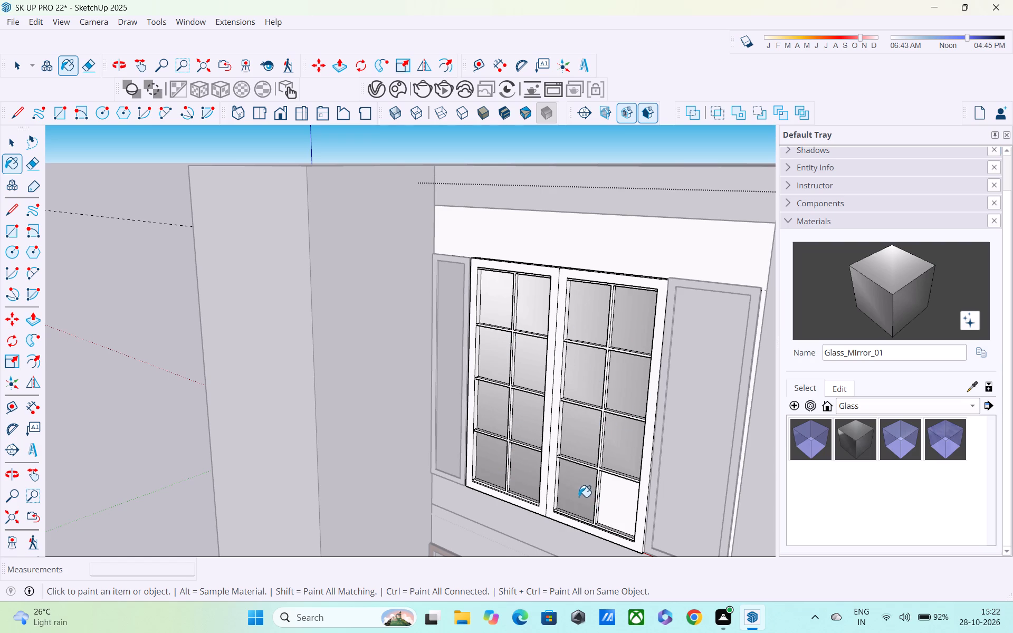
{"action": "left_click", "coordinate": [607, 510]}
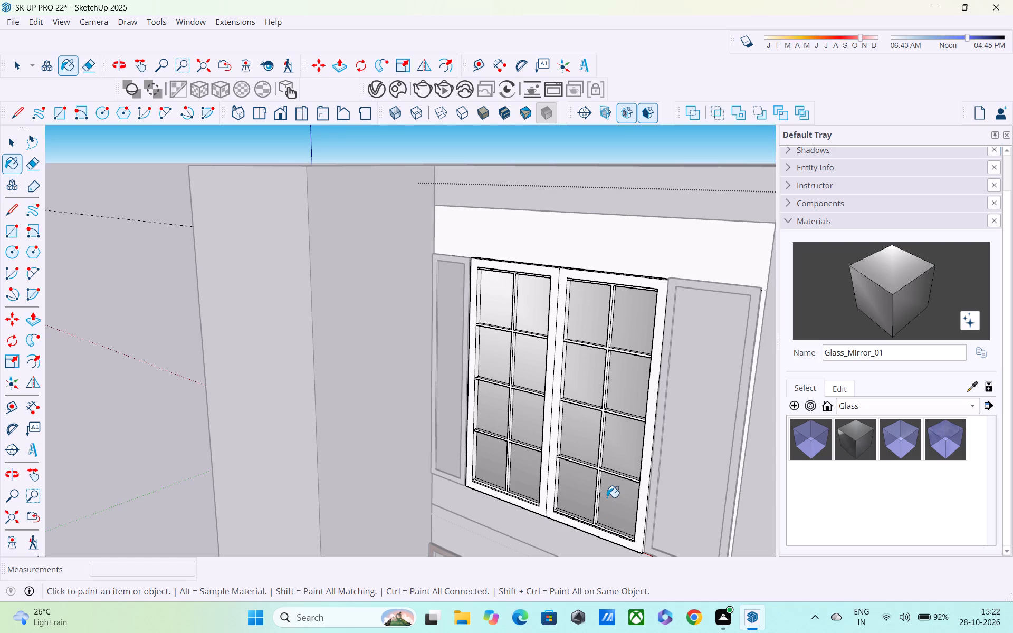
Paint the front faces of both sash frames with the Wood_Veneer_15_1K material.
{"action": "left_click", "coordinate": [859, 403]}
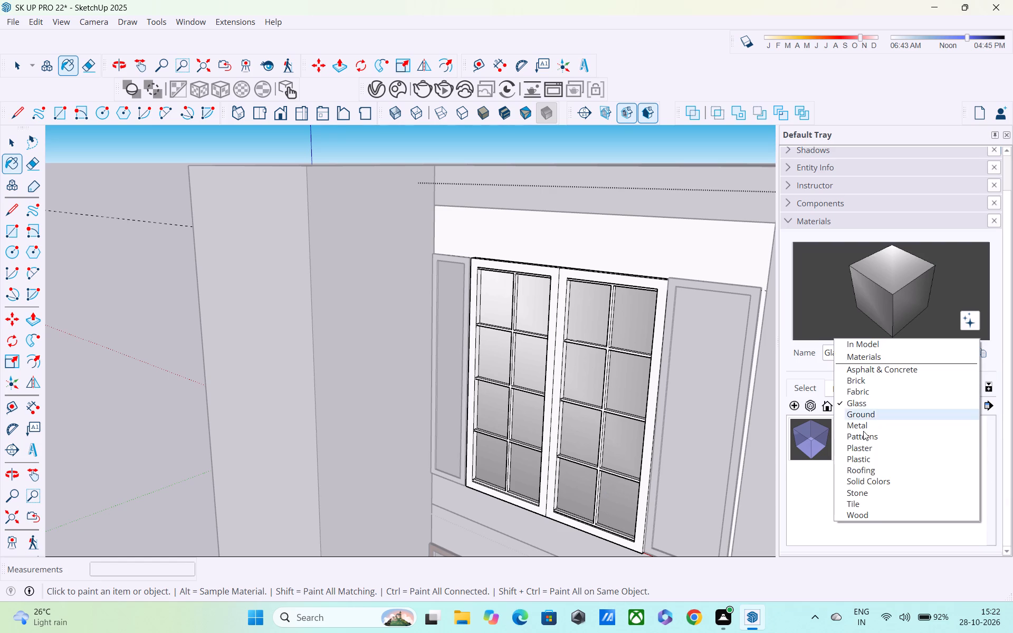
{"action": "left_click", "coordinate": [869, 514]}
{"action": "left_click", "coordinate": [857, 489]}
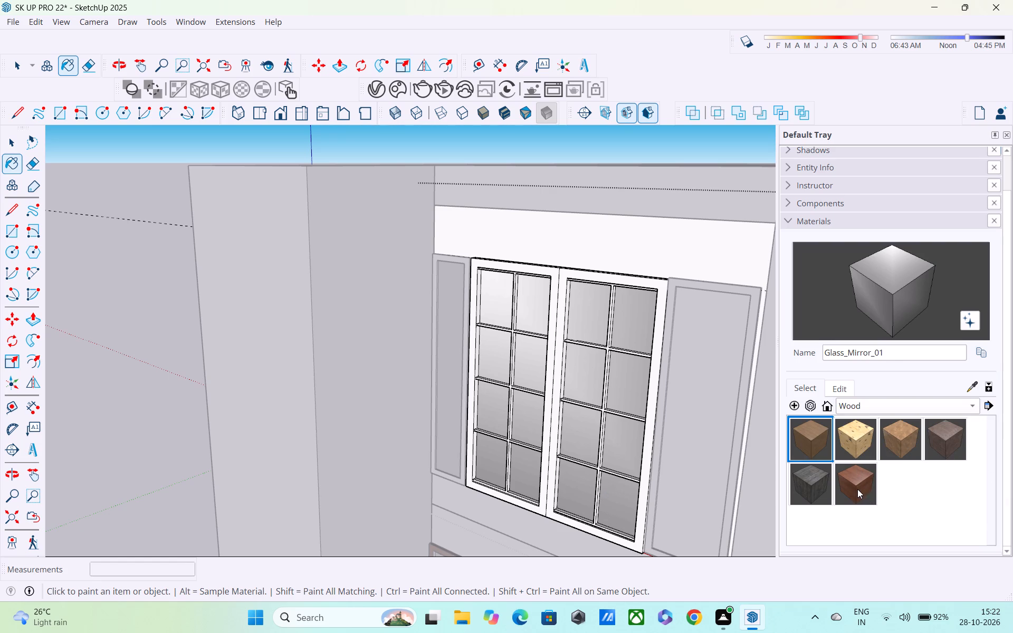
{"action": "scroll", "coordinate": [641, 389], "scroll_direction": "up", "scroll_amount": 3}
{"action": "left_click", "coordinate": [661, 357]}
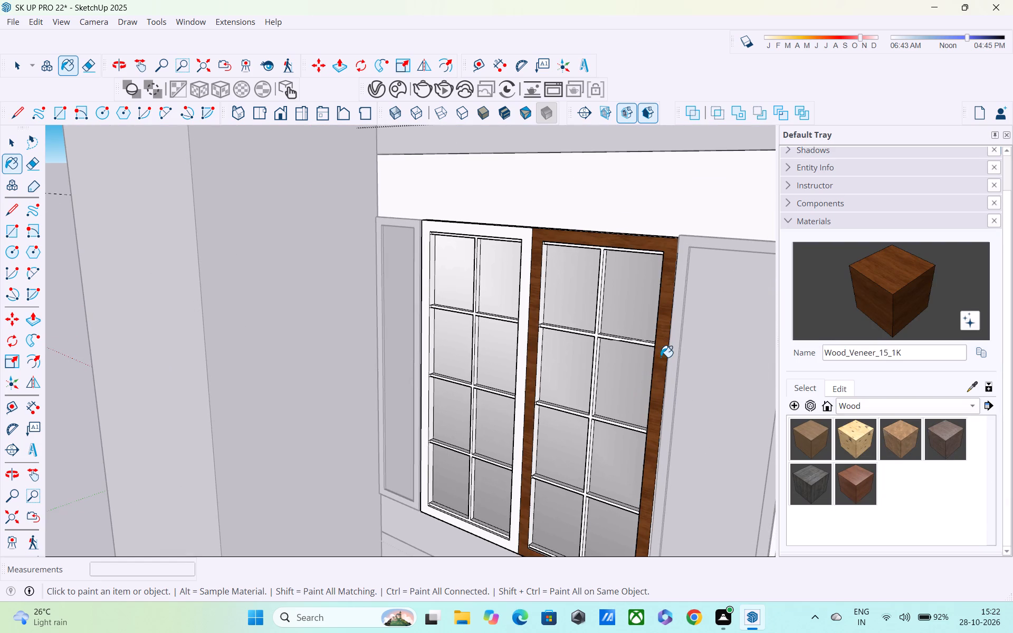
{"action": "left_click", "coordinate": [523, 308]}
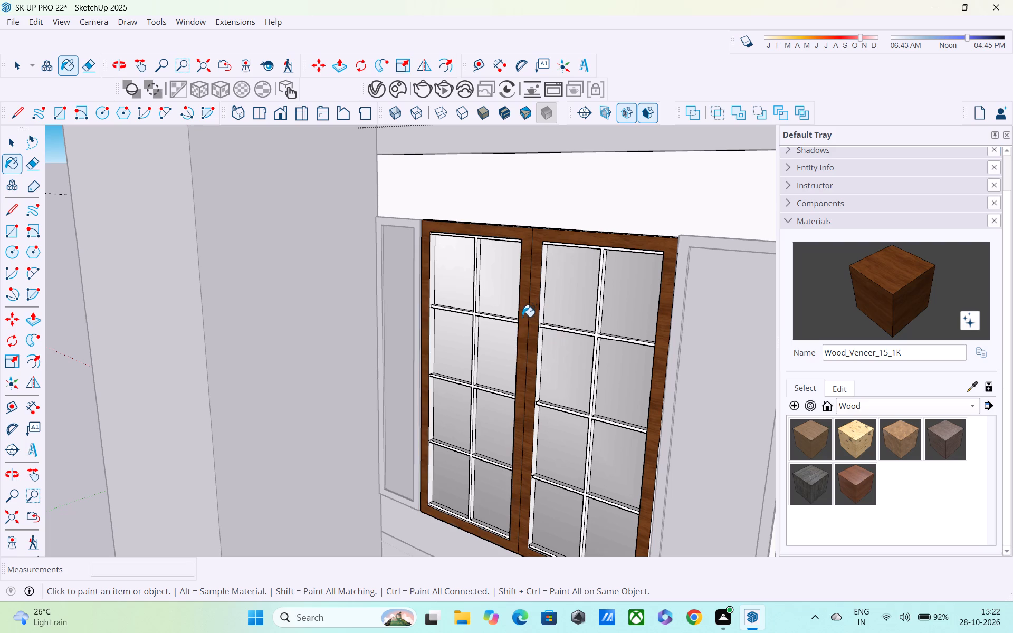
Paint the front faces of the glazing bars in both sashes with Wood_Veneer_15_1K.
{"action": "middle_click_drag", "start_coordinate": [526, 328], "coordinate": [637, 357]}
{"action": "scroll", "coordinate": [637, 356], "scroll_direction": "down", "scroll_amount": 3}
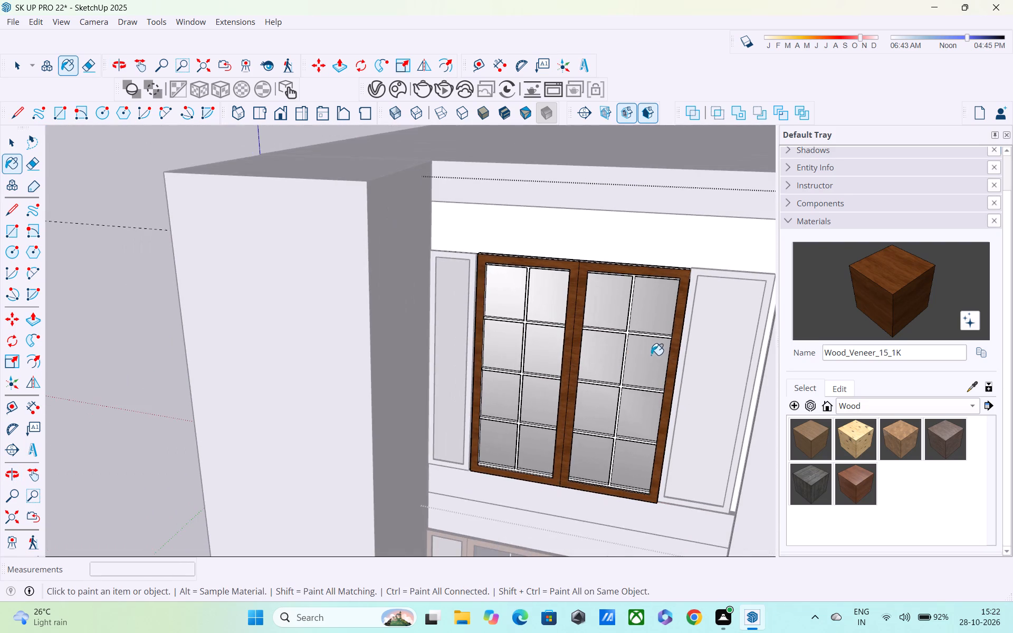
{"action": "scroll", "coordinate": [652, 341], "scroll_direction": "up", "scroll_amount": 15}
{"action": "left_click", "coordinate": [622, 331]}
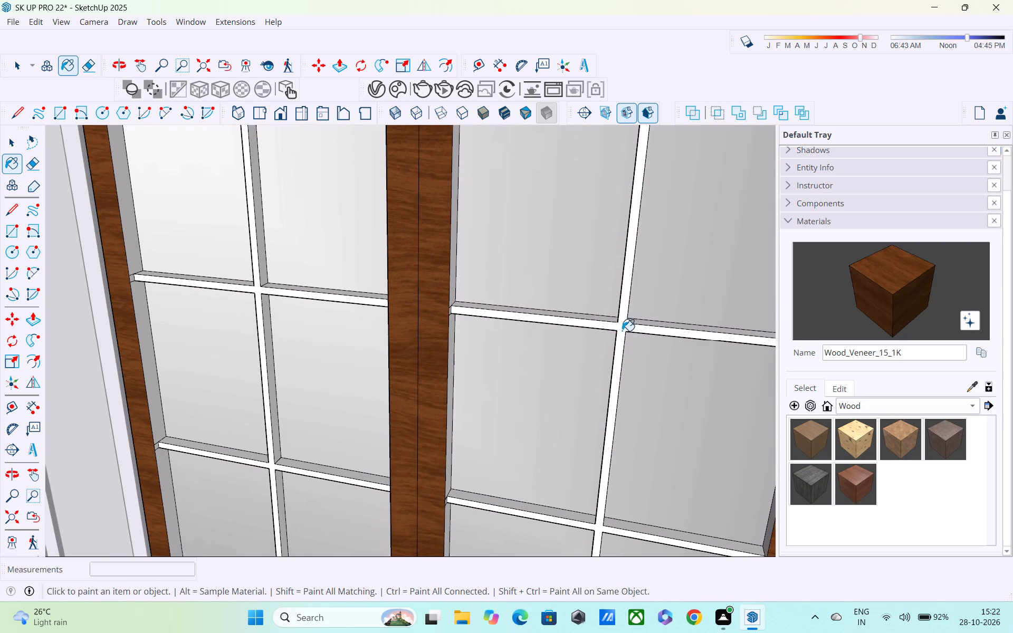
{"action": "left_click", "coordinate": [256, 293]}
{"action": "scroll", "coordinate": [256, 294], "scroll_direction": "up", "scroll_amount": 4}
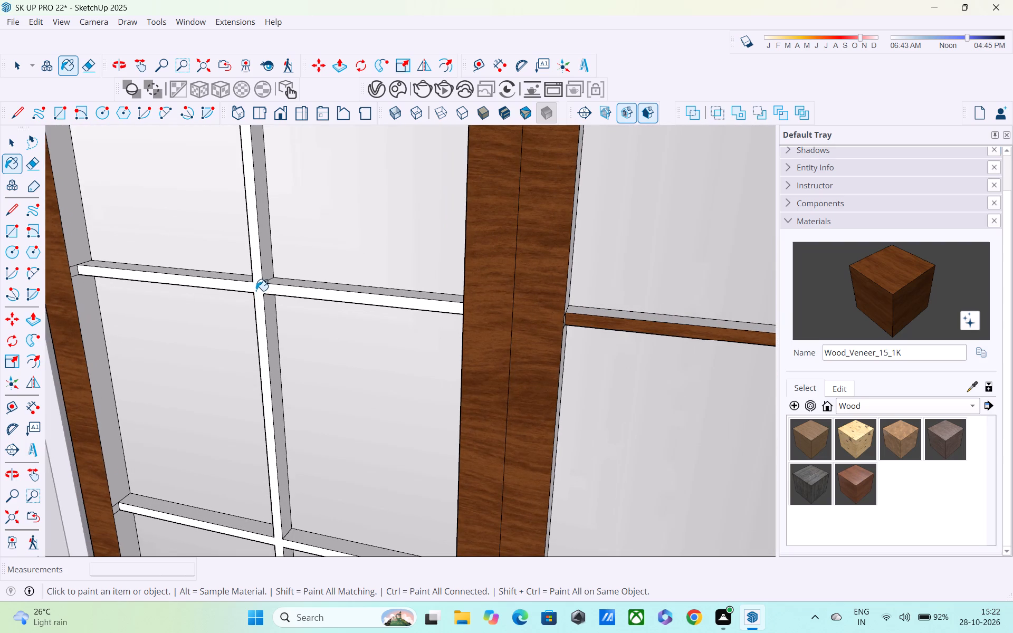
{"action": "left_click", "coordinate": [256, 290]}
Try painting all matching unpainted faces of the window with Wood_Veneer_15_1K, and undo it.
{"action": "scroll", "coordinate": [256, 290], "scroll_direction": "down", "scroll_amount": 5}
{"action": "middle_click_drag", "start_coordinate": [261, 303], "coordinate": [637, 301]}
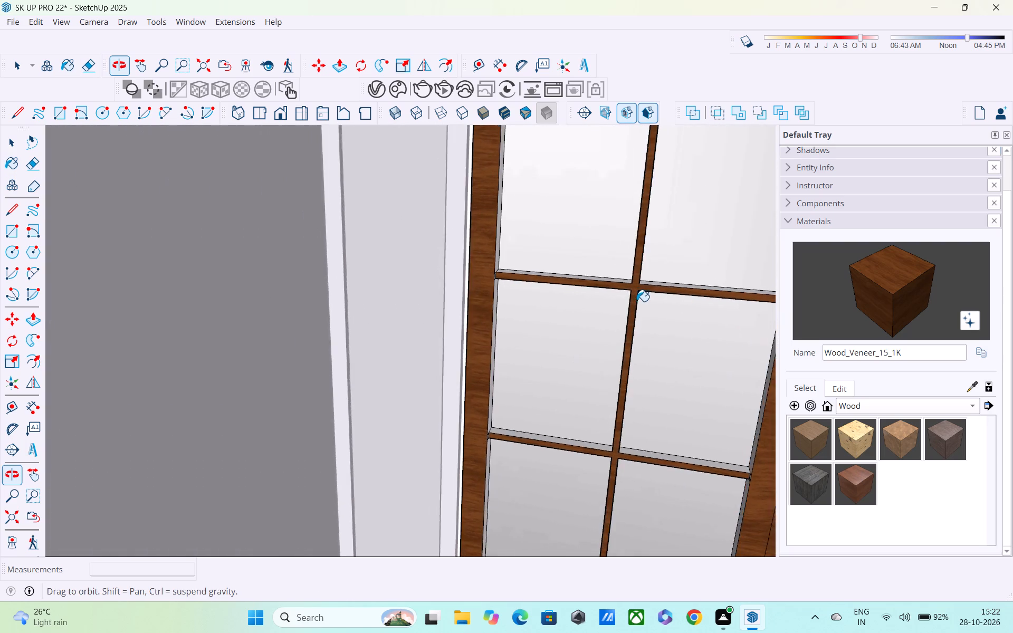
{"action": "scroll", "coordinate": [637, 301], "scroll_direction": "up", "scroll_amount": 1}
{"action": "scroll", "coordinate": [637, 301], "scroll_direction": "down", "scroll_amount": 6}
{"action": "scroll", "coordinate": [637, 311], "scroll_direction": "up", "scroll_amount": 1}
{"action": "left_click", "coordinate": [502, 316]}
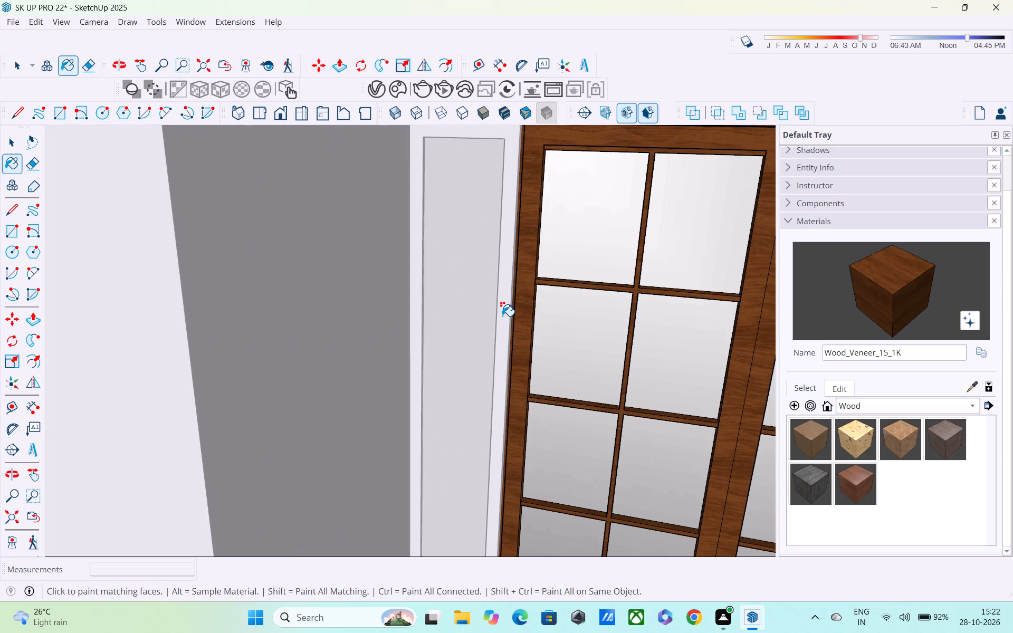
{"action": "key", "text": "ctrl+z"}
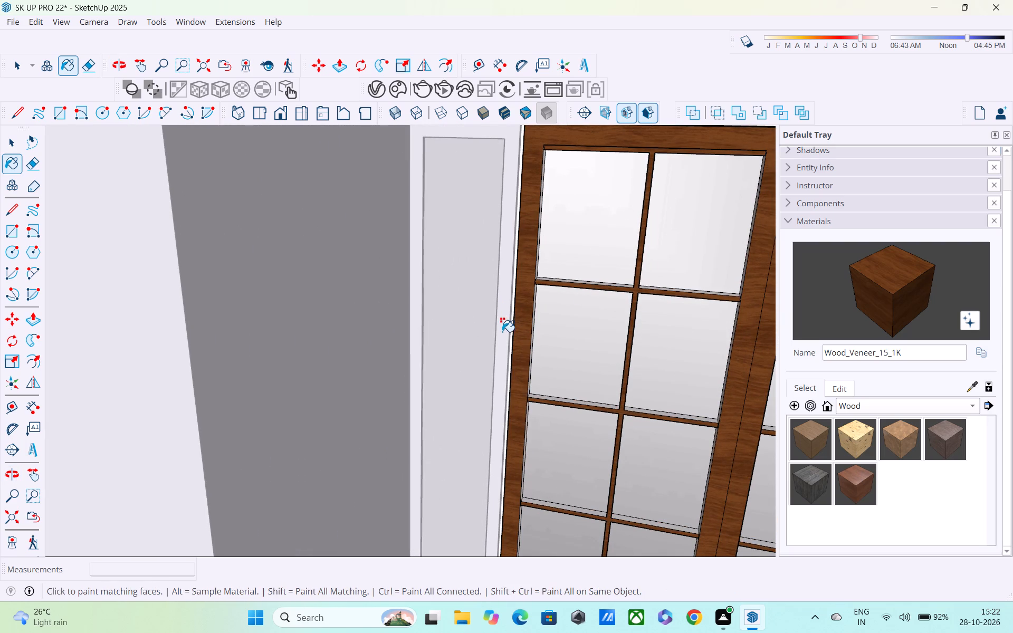
Deselect the window's geometry and leave the window's editing context.
{"action": "key", "text": "space"}
{"action": "left_click", "coordinate": [505, 329]}
{"action": "double_click", "coordinate": [505, 329]}
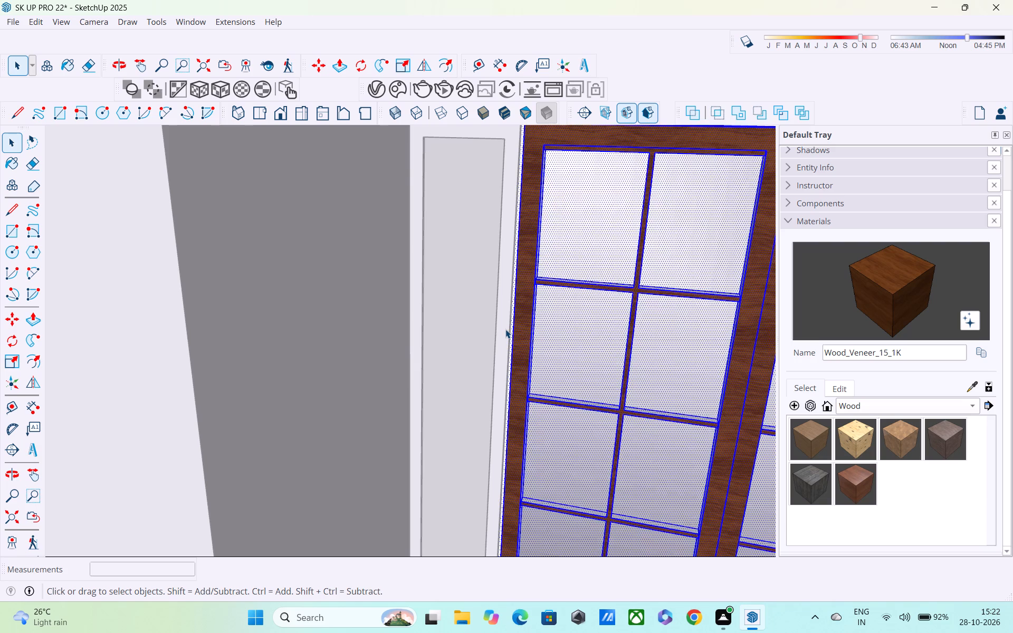
{"action": "scroll", "coordinate": [505, 329], "scroll_direction": "down", "scroll_amount": 12}
{"action": "scroll", "coordinate": [349, 396], "scroll_direction": "up", "scroll_amount": 1}
{"action": "left_click", "coordinate": [258, 367]}
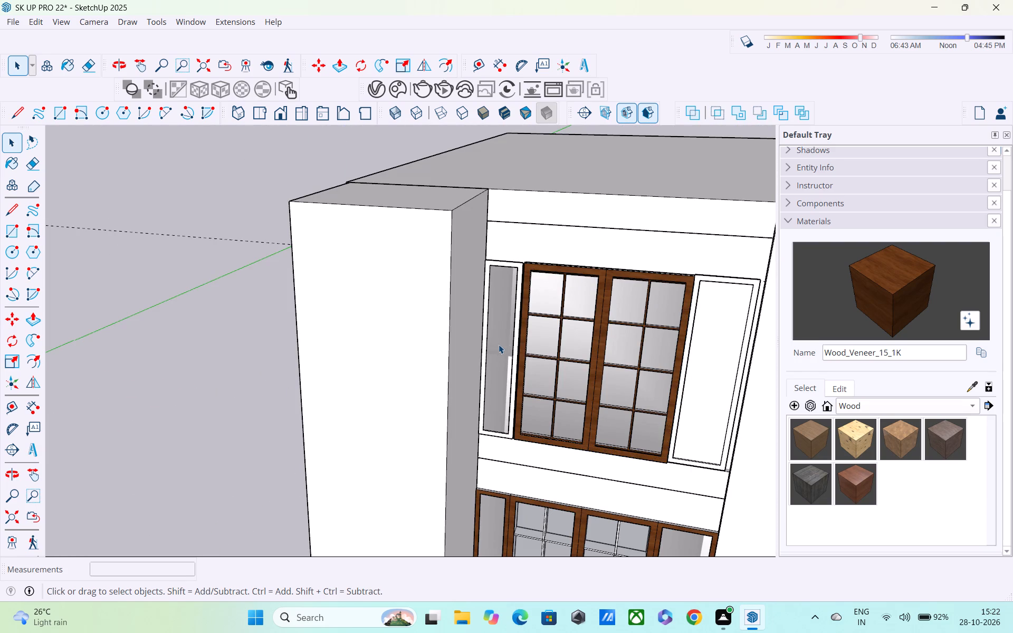
Paint the raised border frame of the side panel next to the wall block with Wood_Veneer_15_1K.
{"action": "left_click", "coordinate": [899, 290]}
{"action": "scroll", "coordinate": [560, 319], "scroll_direction": "up", "scroll_amount": 5}
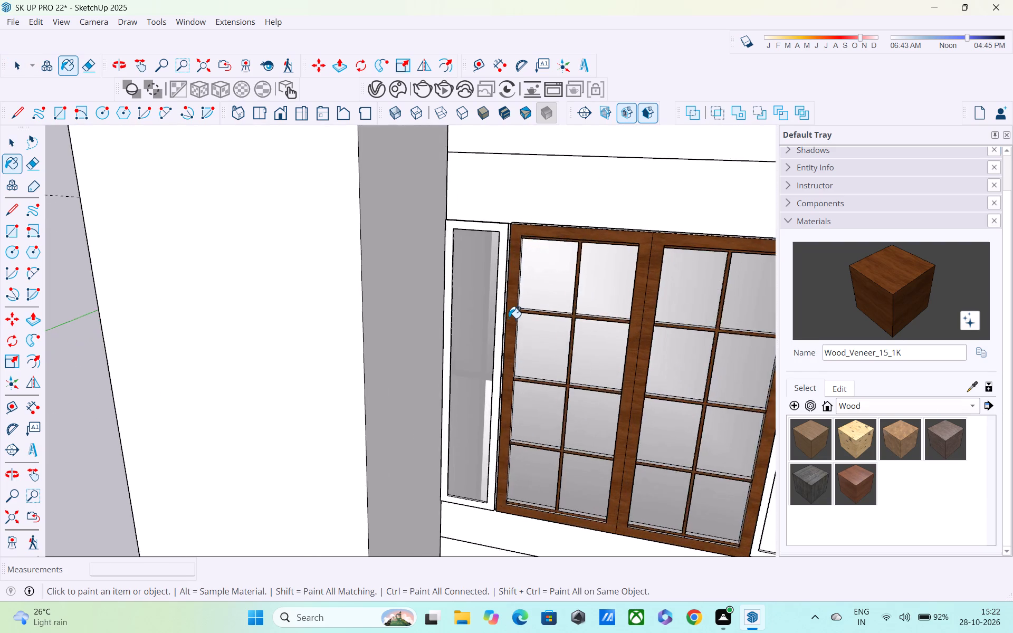
{"action": "scroll", "coordinate": [508, 317], "scroll_direction": "up", "scroll_amount": 5}
{"action": "left_click", "coordinate": [498, 300]}
{"action": "scroll", "coordinate": [510, 312], "scroll_direction": "down", "scroll_amount": 6}
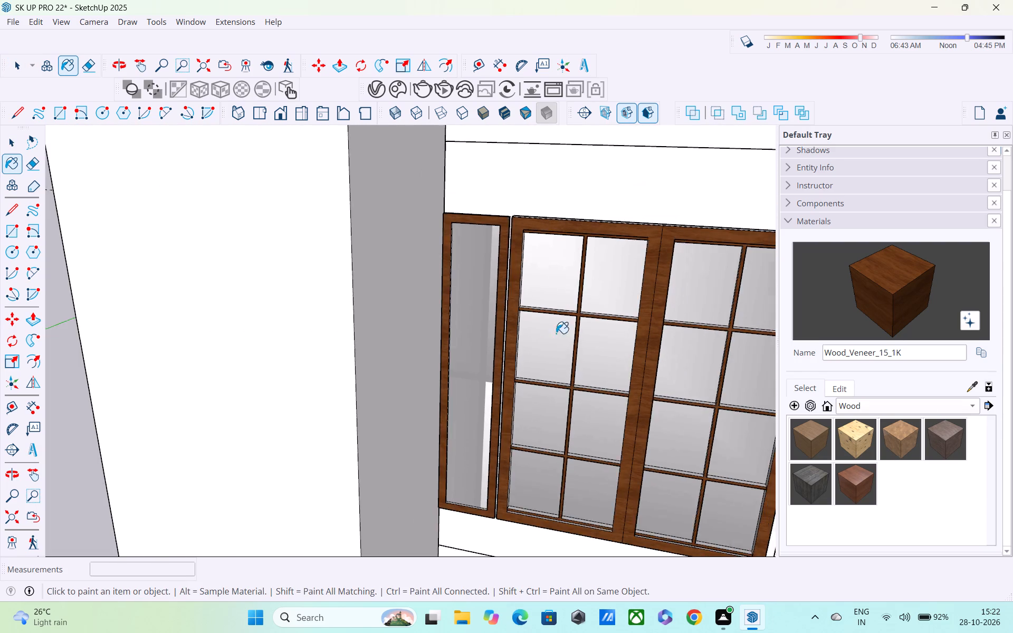
Paint the raised border frame of the side panel farther from the wall block with Wood_Veneer_15_1K.
{"action": "middle_click_drag", "start_coordinate": [581, 336], "coordinate": [399, 316], "text": "shift"}
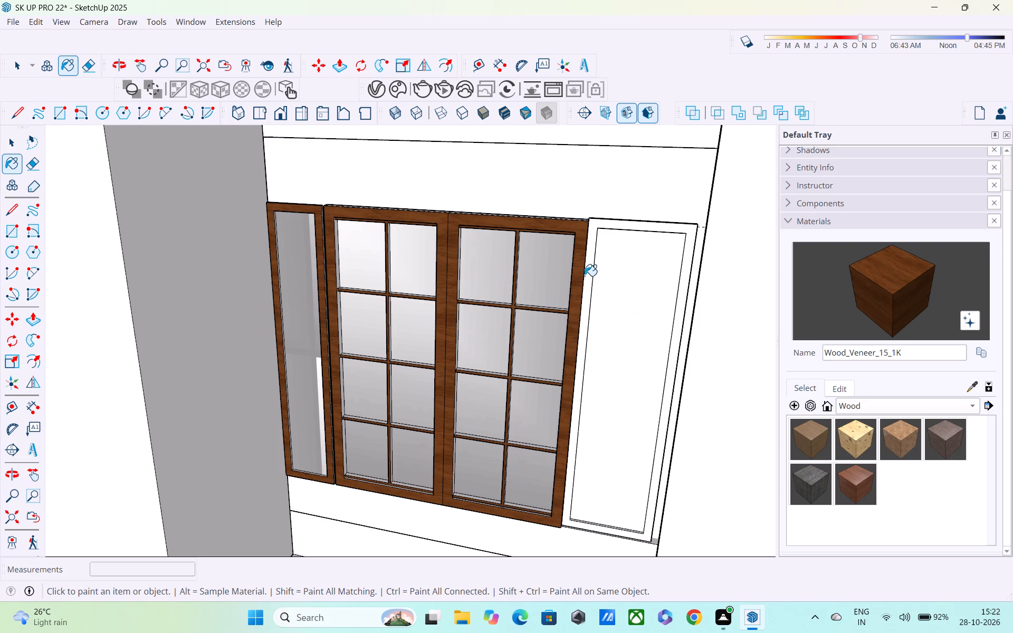
{"action": "left_click", "coordinate": [585, 276]}
{"action": "left_click", "coordinate": [588, 285]}
{"action": "scroll", "coordinate": [588, 285], "scroll_direction": "down", "scroll_amount": 5}
{"action": "middle_click_drag", "start_coordinate": [591, 324], "coordinate": [624, 291]}
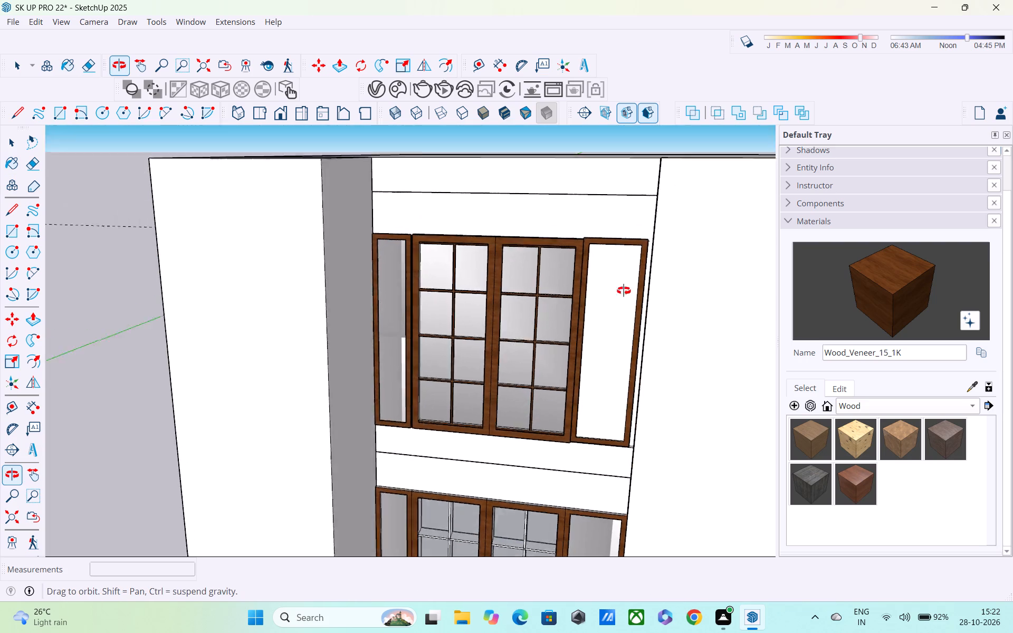
{"action": "middle_click_drag", "start_coordinate": [624, 291], "coordinate": [636, 273]}
{"action": "scroll", "coordinate": [643, 266], "scroll_direction": "up", "scroll_amount": 1}
{"action": "scroll", "coordinate": [643, 266], "scroll_direction": "down", "scroll_amount": 5}
{"action": "key", "text": "space"}
{"action": "scroll", "coordinate": [490, 352], "scroll_direction": "up", "scroll_amount": 1}
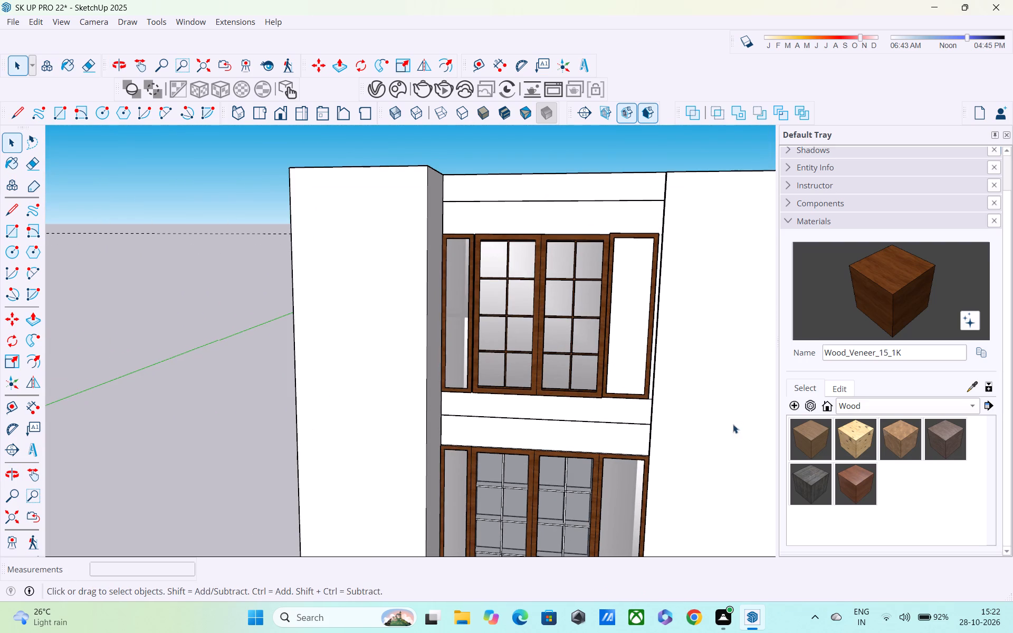
Paint the inner pane of that same side panel with Glass_Mirror_01 from the Glass collection.
{"action": "left_click", "coordinate": [868, 401]}
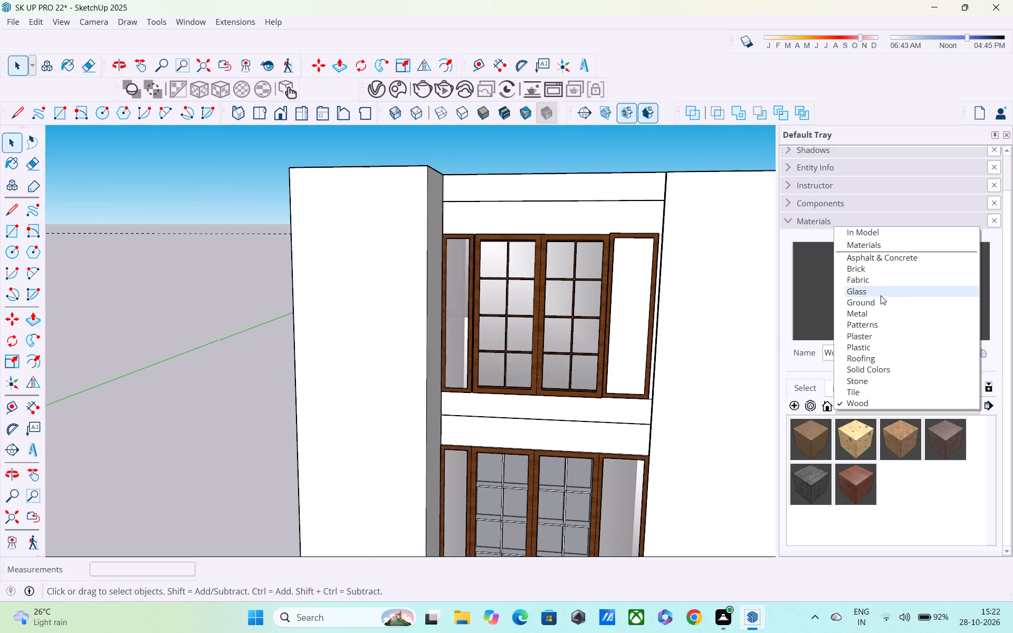
{"action": "left_click", "coordinate": [881, 295]}
{"action": "left_click", "coordinate": [859, 438]}
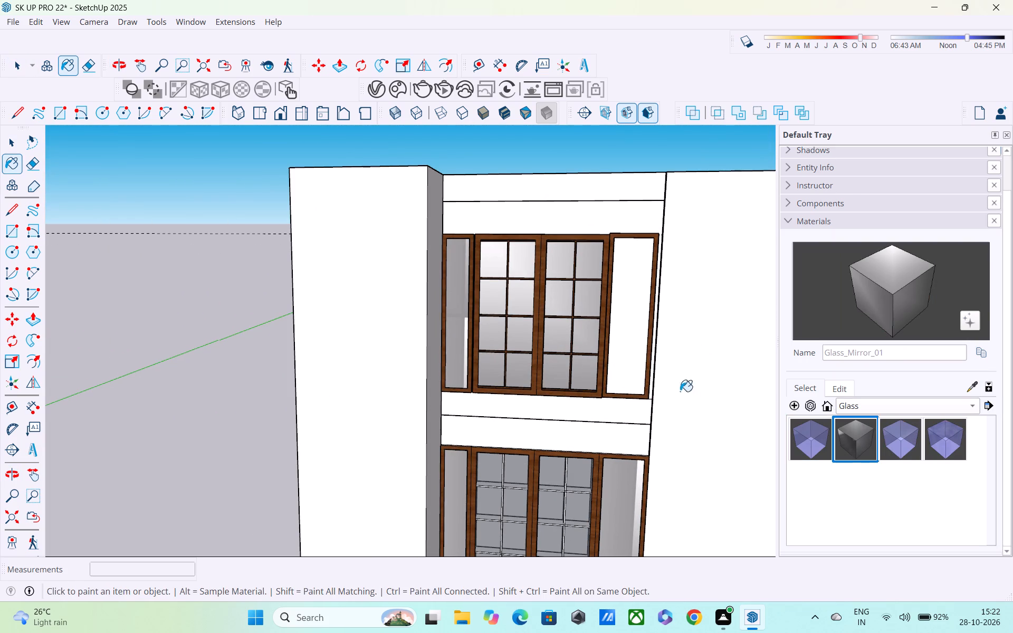
{"action": "left_click", "coordinate": [636, 348]}
{"action": "scroll", "coordinate": [655, 369], "scroll_direction": "down", "scroll_amount": 1}
{"action": "middle_click_drag", "start_coordinate": [656, 380], "coordinate": [503, 442]}
{"action": "key", "text": "space"}
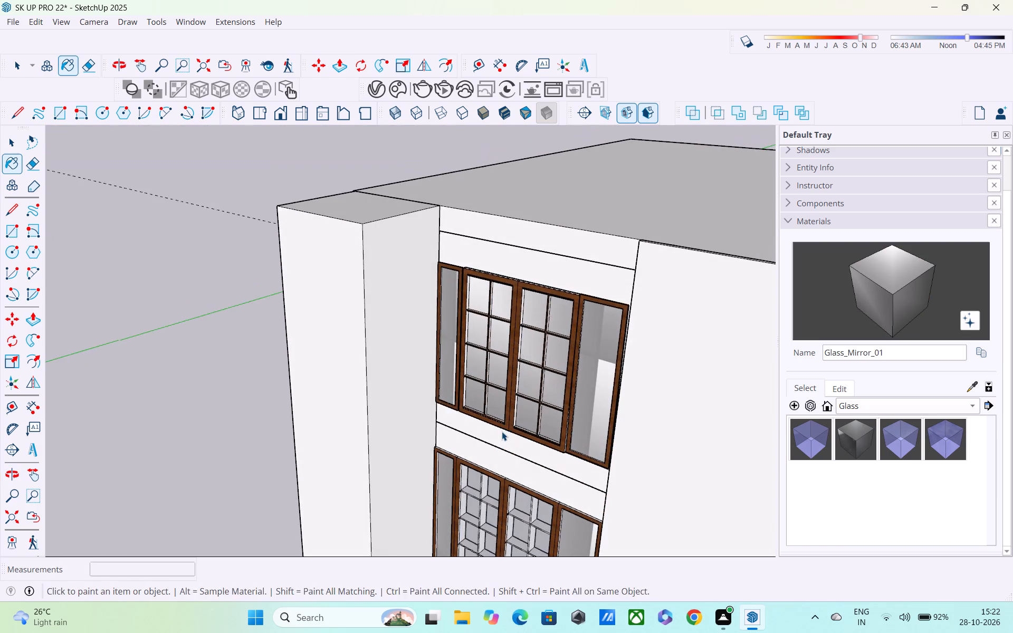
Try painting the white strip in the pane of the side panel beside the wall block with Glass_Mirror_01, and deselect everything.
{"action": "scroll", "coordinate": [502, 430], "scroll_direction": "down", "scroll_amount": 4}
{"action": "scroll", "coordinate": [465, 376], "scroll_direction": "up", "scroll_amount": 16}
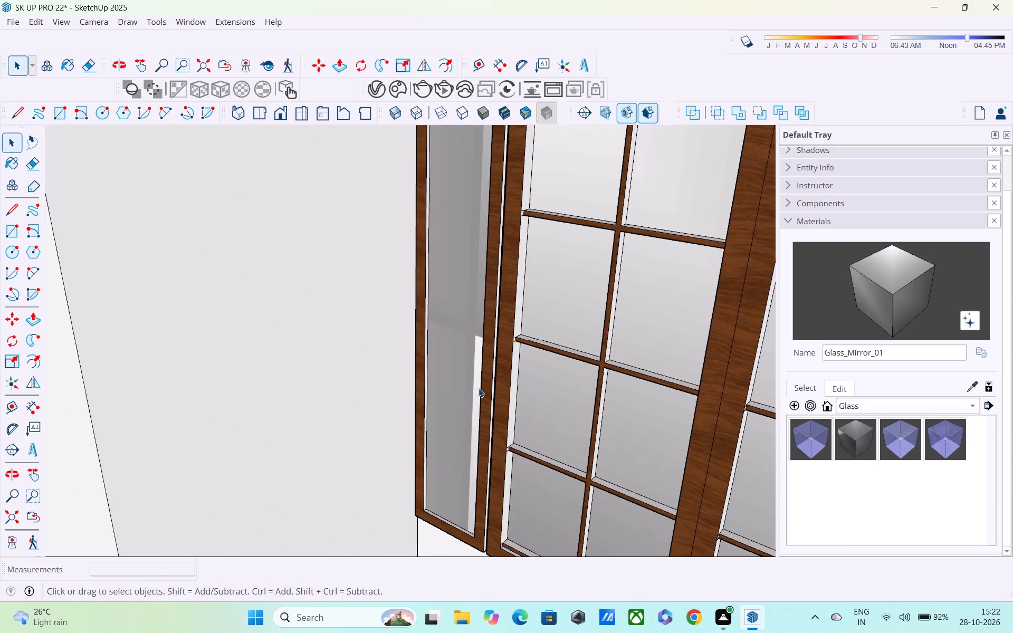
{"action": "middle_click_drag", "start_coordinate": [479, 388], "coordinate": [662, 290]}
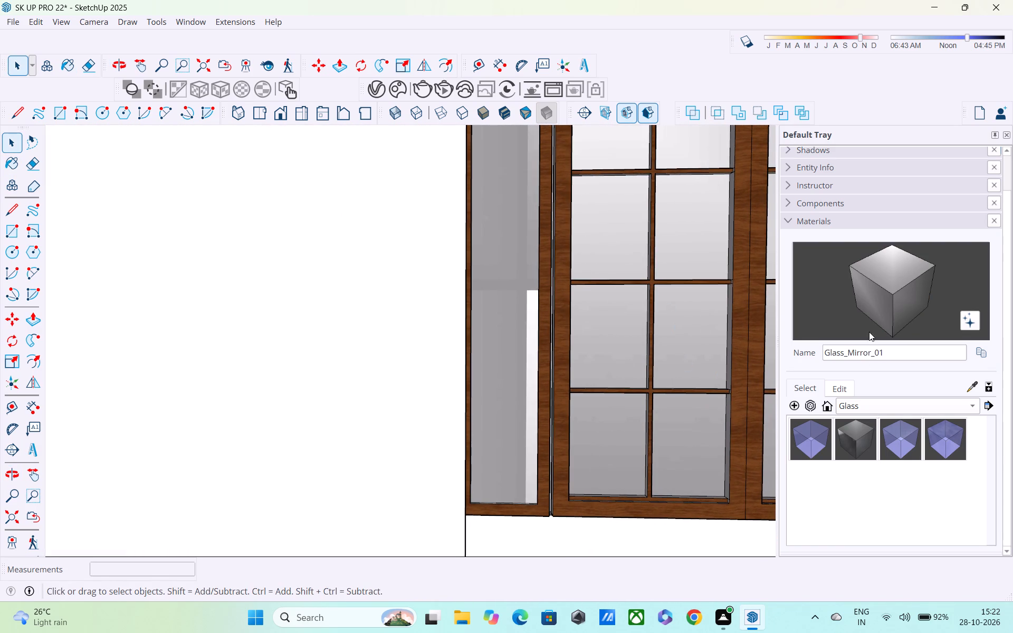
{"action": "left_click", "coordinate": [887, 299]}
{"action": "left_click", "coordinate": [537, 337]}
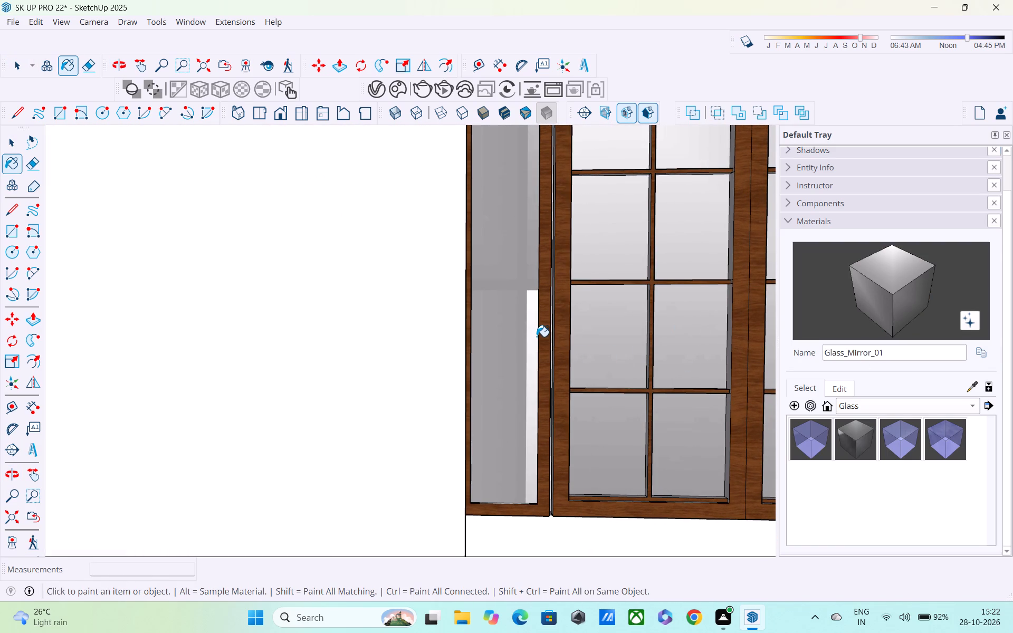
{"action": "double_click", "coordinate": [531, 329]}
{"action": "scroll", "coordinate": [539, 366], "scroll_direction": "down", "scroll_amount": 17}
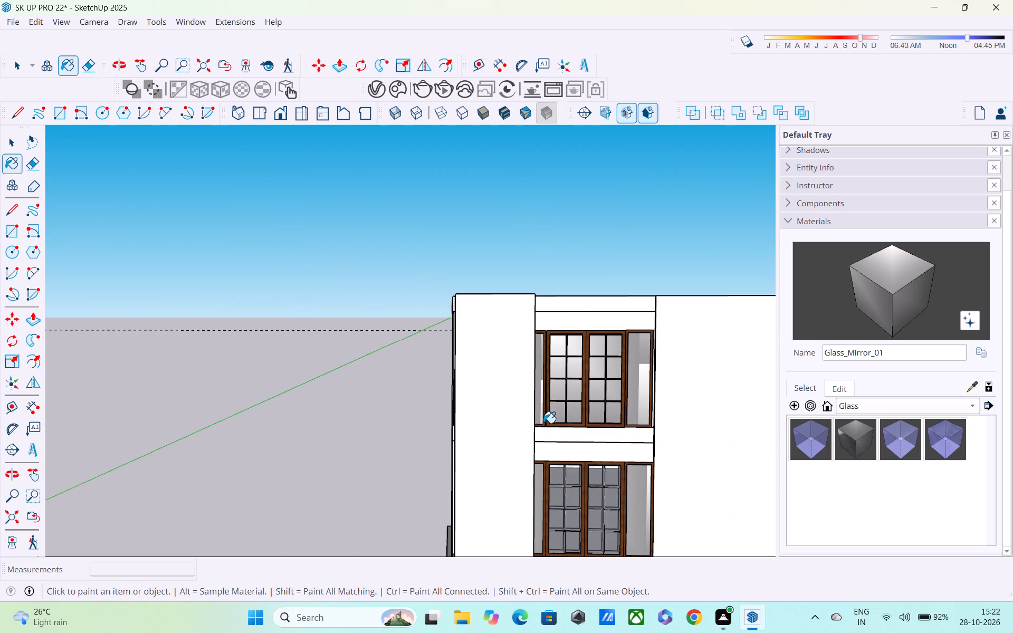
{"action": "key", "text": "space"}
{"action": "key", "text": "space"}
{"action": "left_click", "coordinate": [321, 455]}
Paint the inner and outer edge faces of the sash-side stile on the side panel beside the wall block with Wood_Veneer_15_1K.
{"action": "middle_click_drag", "start_coordinate": [353, 462], "coordinate": [170, 481]}
{"action": "scroll", "coordinate": [481, 409], "scroll_direction": "up", "scroll_amount": 4}
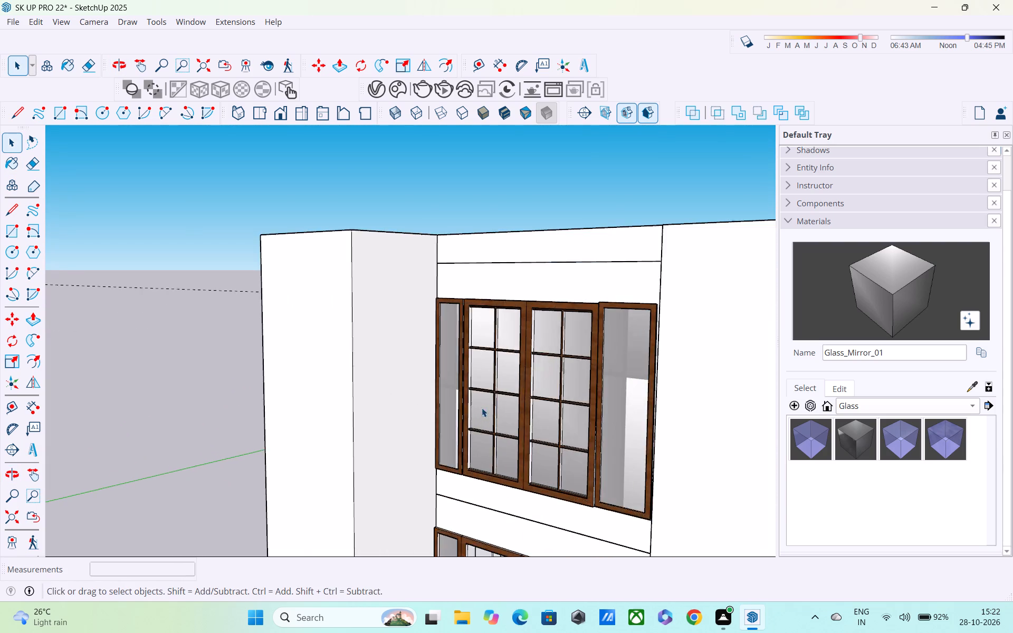
{"action": "scroll", "coordinate": [482, 408], "scroll_direction": "up", "scroll_amount": 7}
{"action": "scroll", "coordinate": [454, 440], "scroll_direction": "up", "scroll_amount": 6}
{"action": "middle_click_drag", "start_coordinate": [454, 438], "coordinate": [547, 348]}
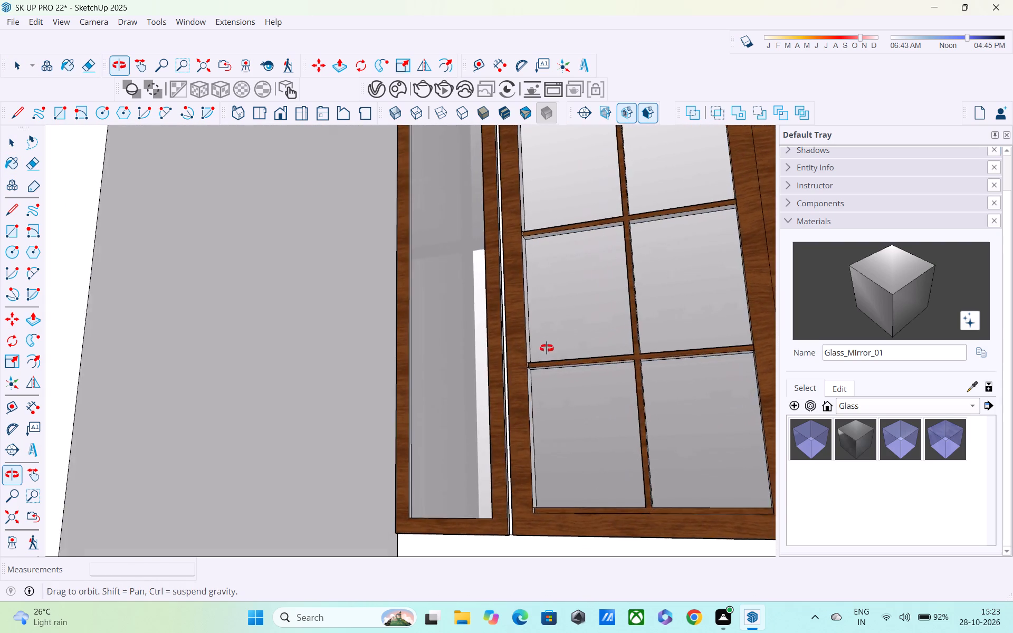
{"action": "middle_click_drag", "start_coordinate": [547, 348], "coordinate": [555, 385]}
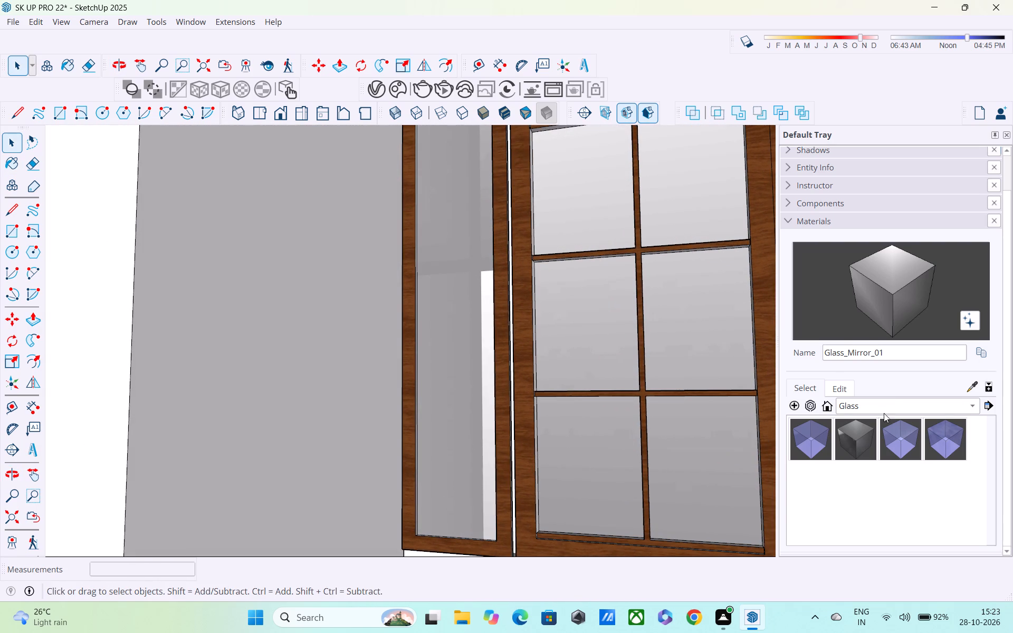
{"action": "left_click", "coordinate": [884, 413]}
{"action": "left_click", "coordinate": [891, 516]}
{"action": "middle_click_drag", "start_coordinate": [538, 431], "coordinate": [690, 456]}
{"action": "scroll", "coordinate": [568, 428], "scroll_direction": "up", "scroll_amount": 9}
{"action": "scroll", "coordinate": [431, 406], "scroll_direction": "up", "scroll_amount": 6}
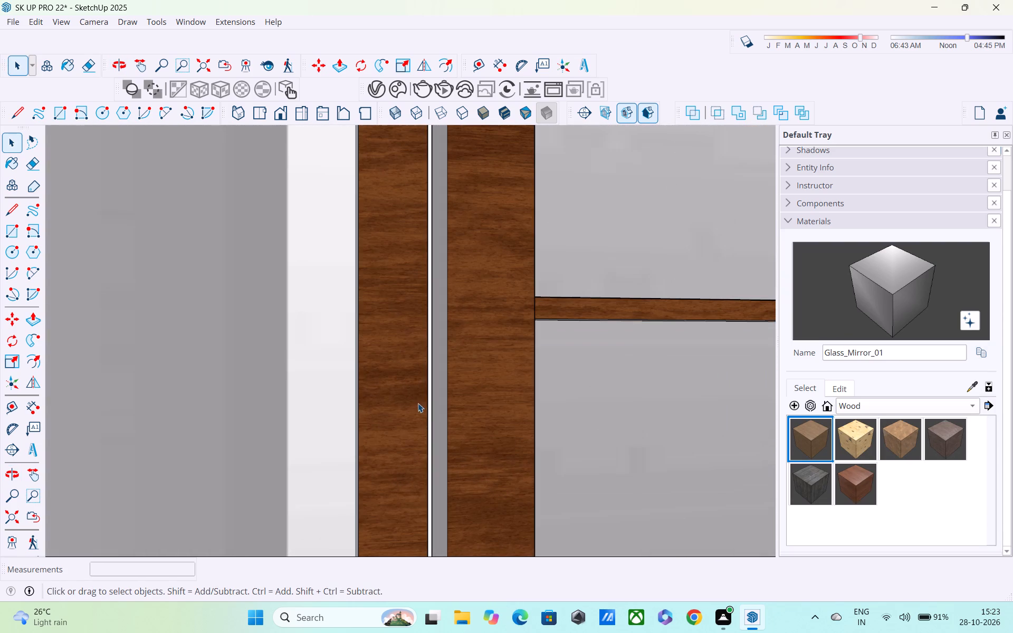
{"action": "left_click", "coordinate": [857, 487]}
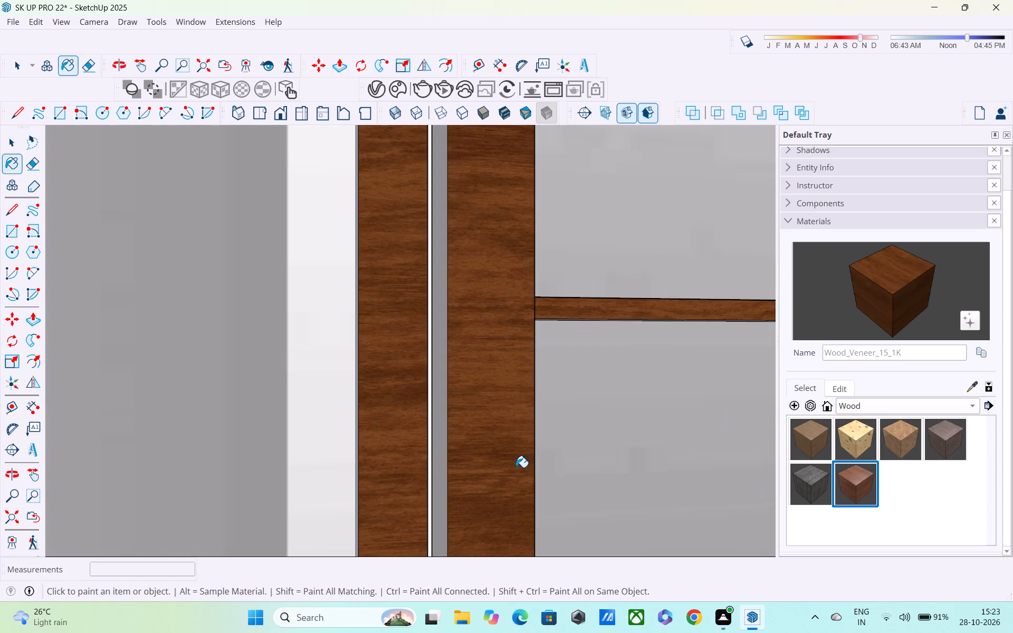
{"action": "middle_click_drag", "start_coordinate": [501, 464], "coordinate": [700, 473]}
{"action": "scroll", "coordinate": [700, 473], "scroll_direction": "up", "scroll_amount": 1}
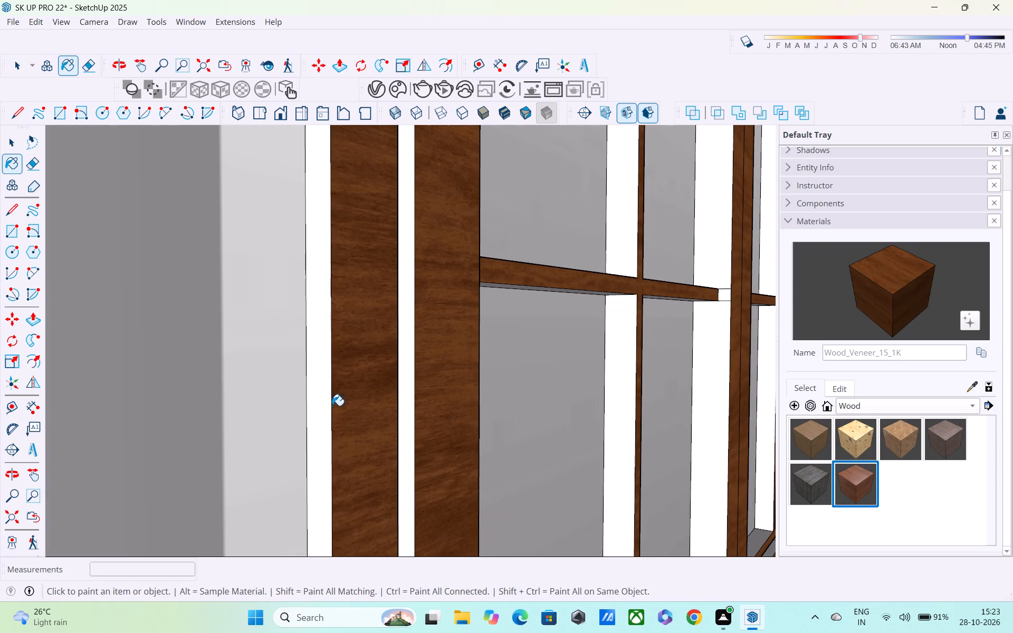
{"action": "left_click", "coordinate": [324, 395]}
{"action": "scroll", "coordinate": [339, 412], "scroll_direction": "down", "scroll_amount": 3}
{"action": "middle_click_drag", "start_coordinate": [383, 428], "coordinate": [308, 434]}
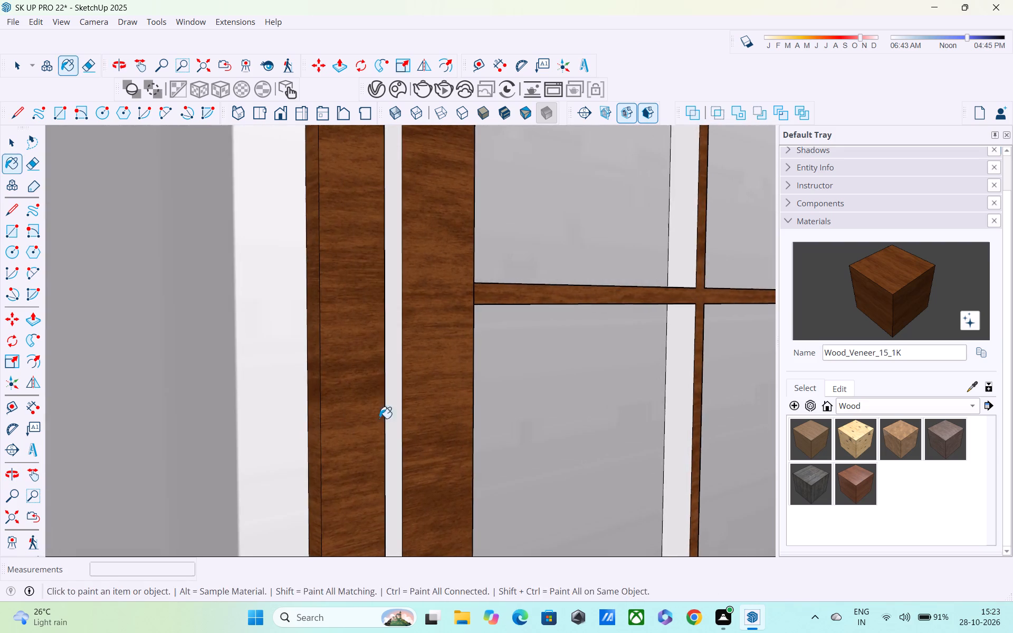
{"action": "middle_click_drag", "start_coordinate": [421, 414], "coordinate": [85, 411]}
{"action": "scroll", "coordinate": [475, 413], "scroll_direction": "up", "scroll_amount": 3}
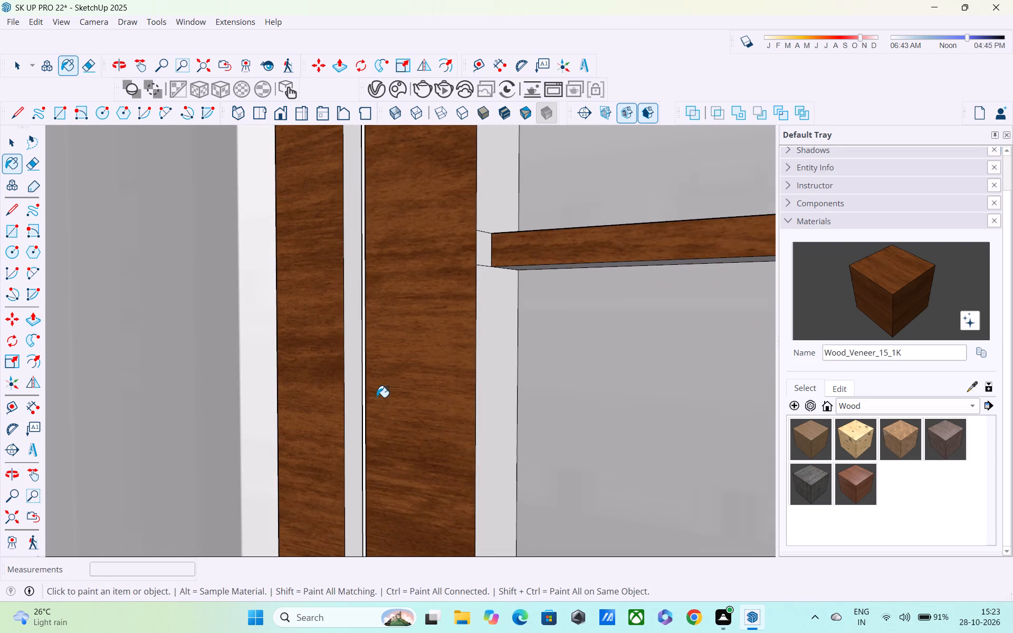
{"action": "left_click", "coordinate": [351, 414]}
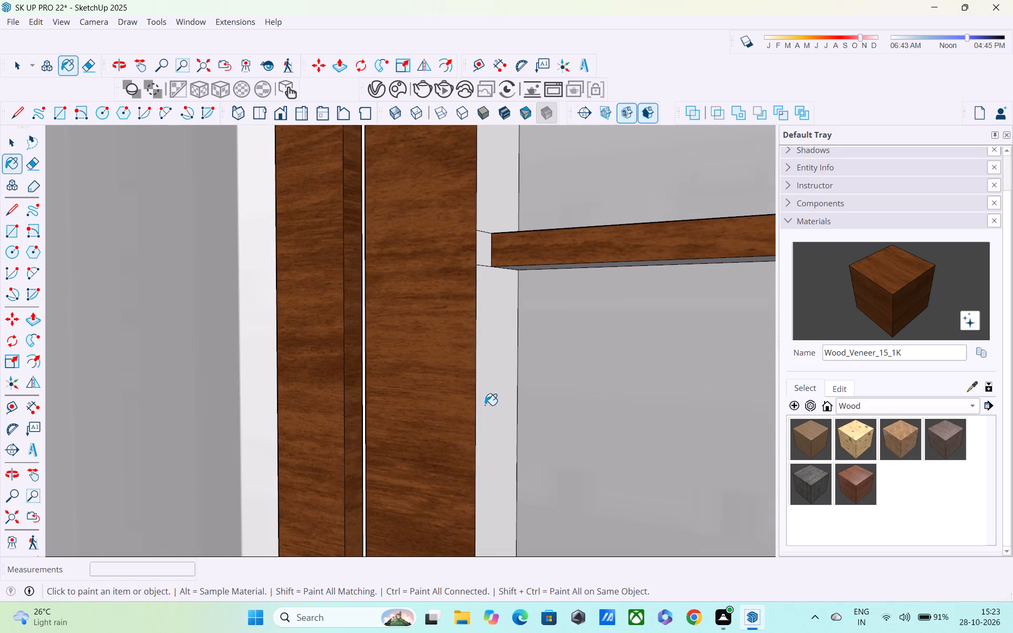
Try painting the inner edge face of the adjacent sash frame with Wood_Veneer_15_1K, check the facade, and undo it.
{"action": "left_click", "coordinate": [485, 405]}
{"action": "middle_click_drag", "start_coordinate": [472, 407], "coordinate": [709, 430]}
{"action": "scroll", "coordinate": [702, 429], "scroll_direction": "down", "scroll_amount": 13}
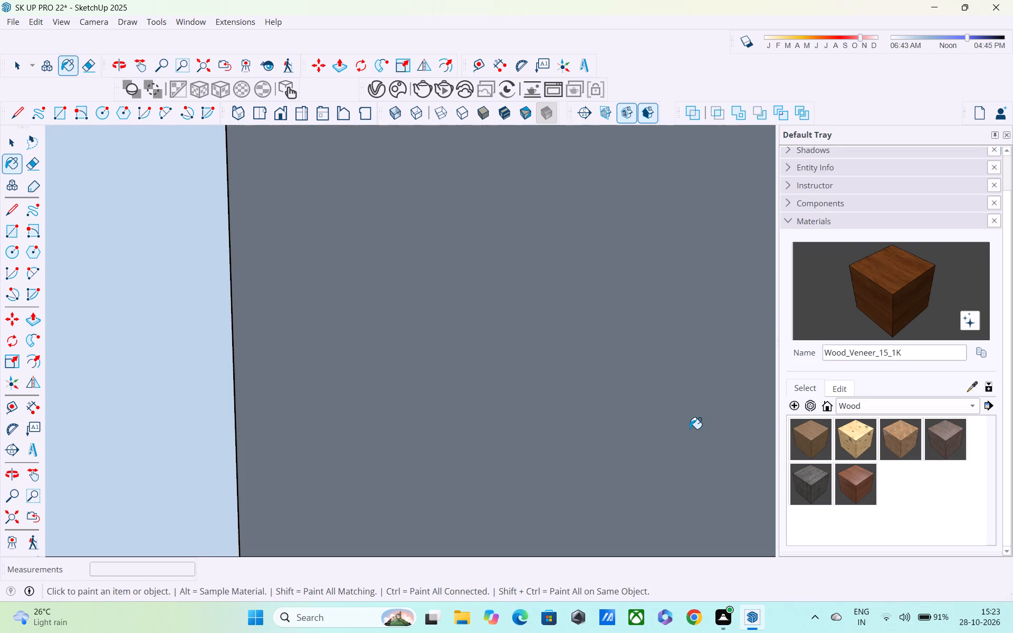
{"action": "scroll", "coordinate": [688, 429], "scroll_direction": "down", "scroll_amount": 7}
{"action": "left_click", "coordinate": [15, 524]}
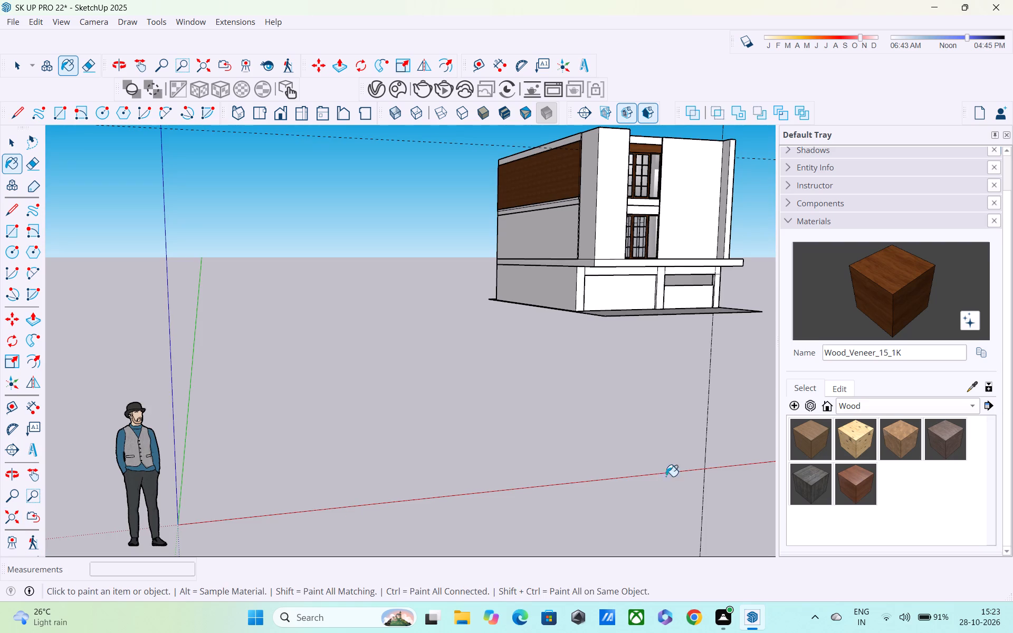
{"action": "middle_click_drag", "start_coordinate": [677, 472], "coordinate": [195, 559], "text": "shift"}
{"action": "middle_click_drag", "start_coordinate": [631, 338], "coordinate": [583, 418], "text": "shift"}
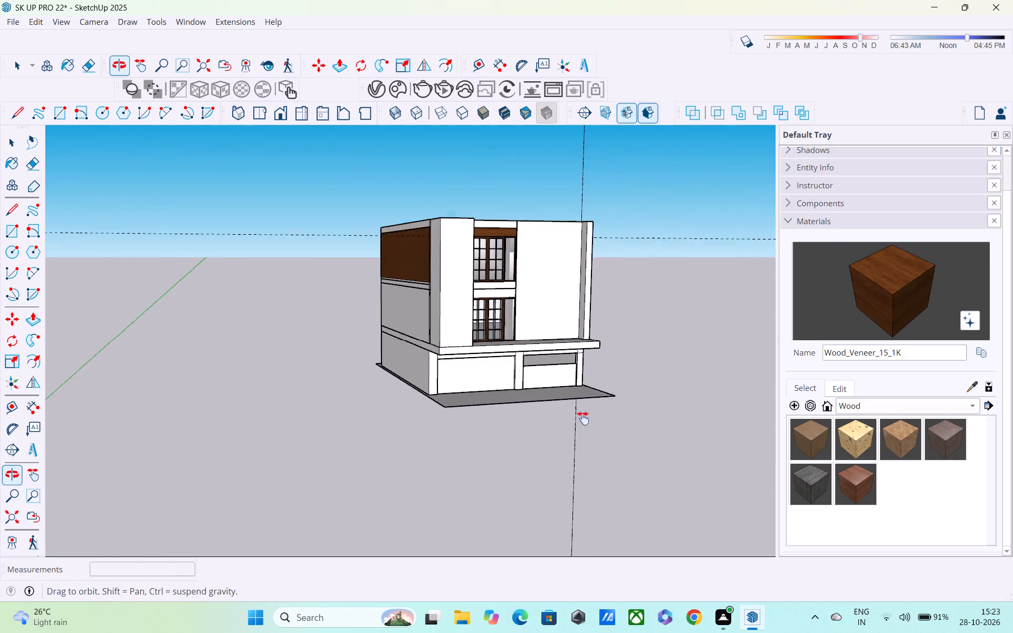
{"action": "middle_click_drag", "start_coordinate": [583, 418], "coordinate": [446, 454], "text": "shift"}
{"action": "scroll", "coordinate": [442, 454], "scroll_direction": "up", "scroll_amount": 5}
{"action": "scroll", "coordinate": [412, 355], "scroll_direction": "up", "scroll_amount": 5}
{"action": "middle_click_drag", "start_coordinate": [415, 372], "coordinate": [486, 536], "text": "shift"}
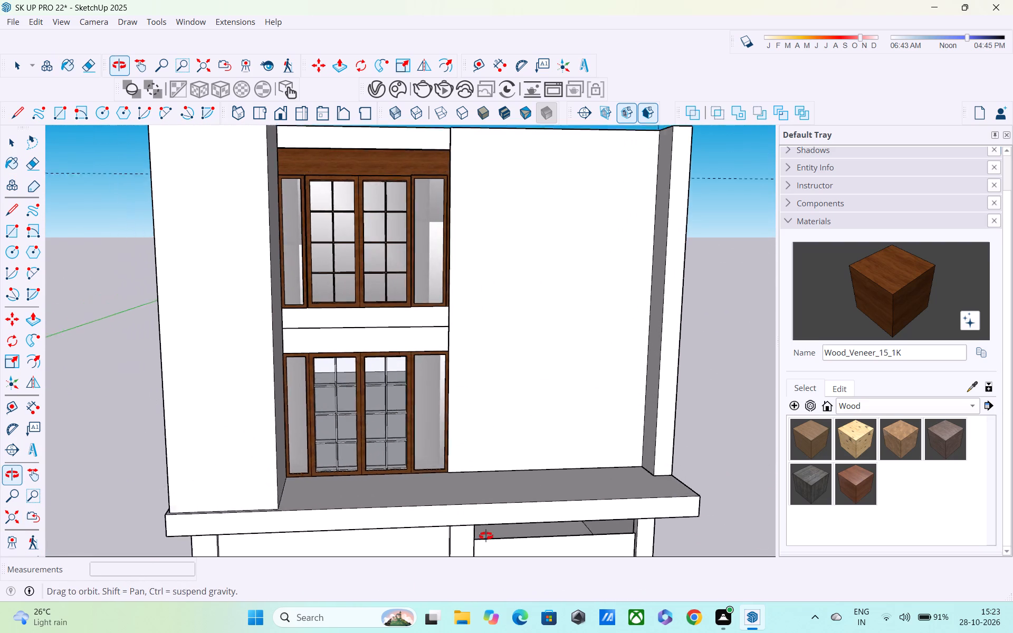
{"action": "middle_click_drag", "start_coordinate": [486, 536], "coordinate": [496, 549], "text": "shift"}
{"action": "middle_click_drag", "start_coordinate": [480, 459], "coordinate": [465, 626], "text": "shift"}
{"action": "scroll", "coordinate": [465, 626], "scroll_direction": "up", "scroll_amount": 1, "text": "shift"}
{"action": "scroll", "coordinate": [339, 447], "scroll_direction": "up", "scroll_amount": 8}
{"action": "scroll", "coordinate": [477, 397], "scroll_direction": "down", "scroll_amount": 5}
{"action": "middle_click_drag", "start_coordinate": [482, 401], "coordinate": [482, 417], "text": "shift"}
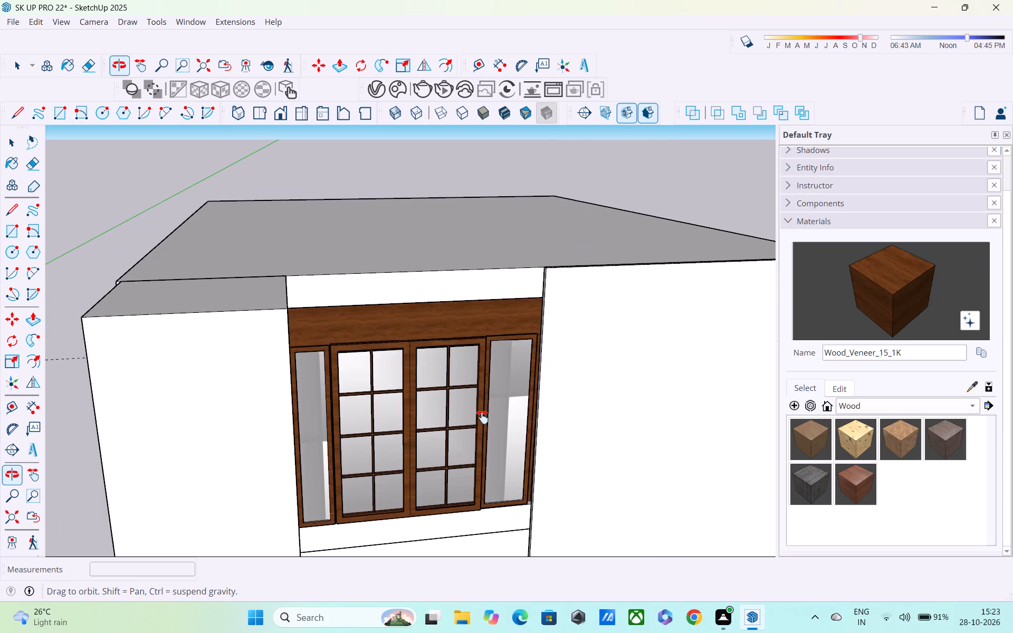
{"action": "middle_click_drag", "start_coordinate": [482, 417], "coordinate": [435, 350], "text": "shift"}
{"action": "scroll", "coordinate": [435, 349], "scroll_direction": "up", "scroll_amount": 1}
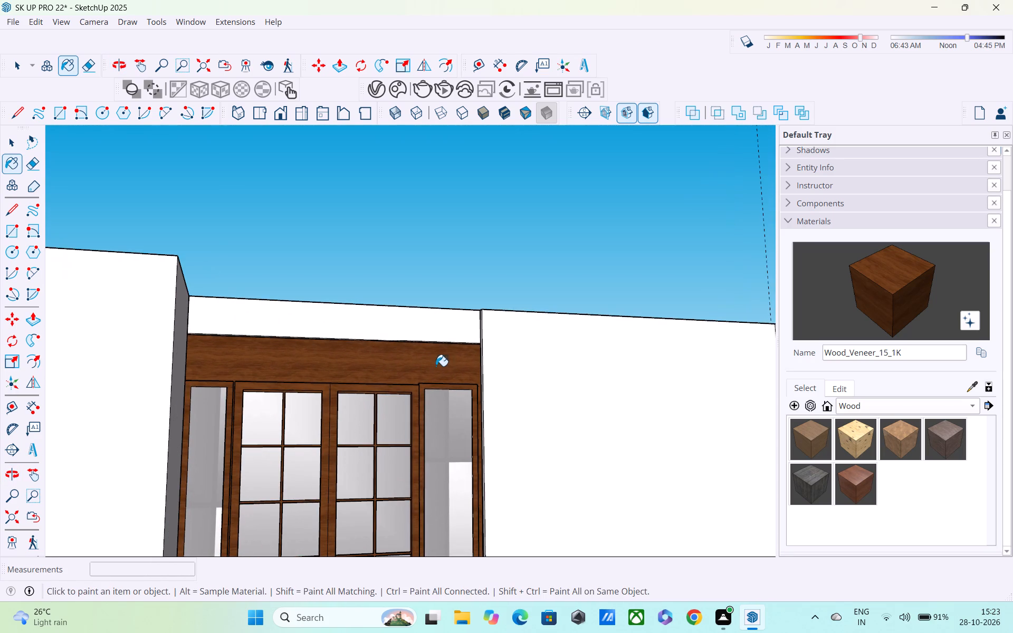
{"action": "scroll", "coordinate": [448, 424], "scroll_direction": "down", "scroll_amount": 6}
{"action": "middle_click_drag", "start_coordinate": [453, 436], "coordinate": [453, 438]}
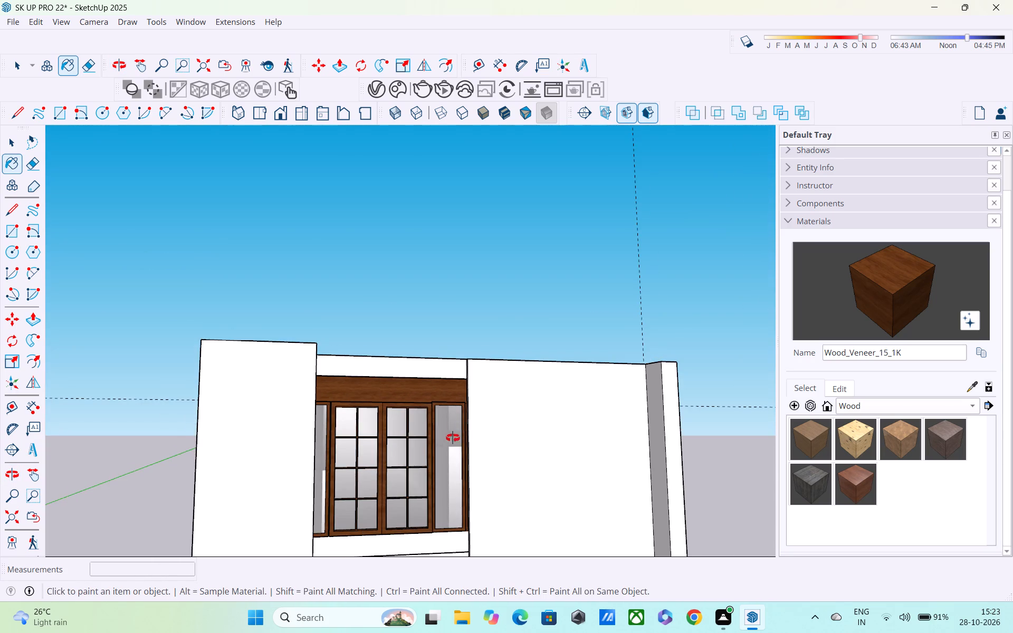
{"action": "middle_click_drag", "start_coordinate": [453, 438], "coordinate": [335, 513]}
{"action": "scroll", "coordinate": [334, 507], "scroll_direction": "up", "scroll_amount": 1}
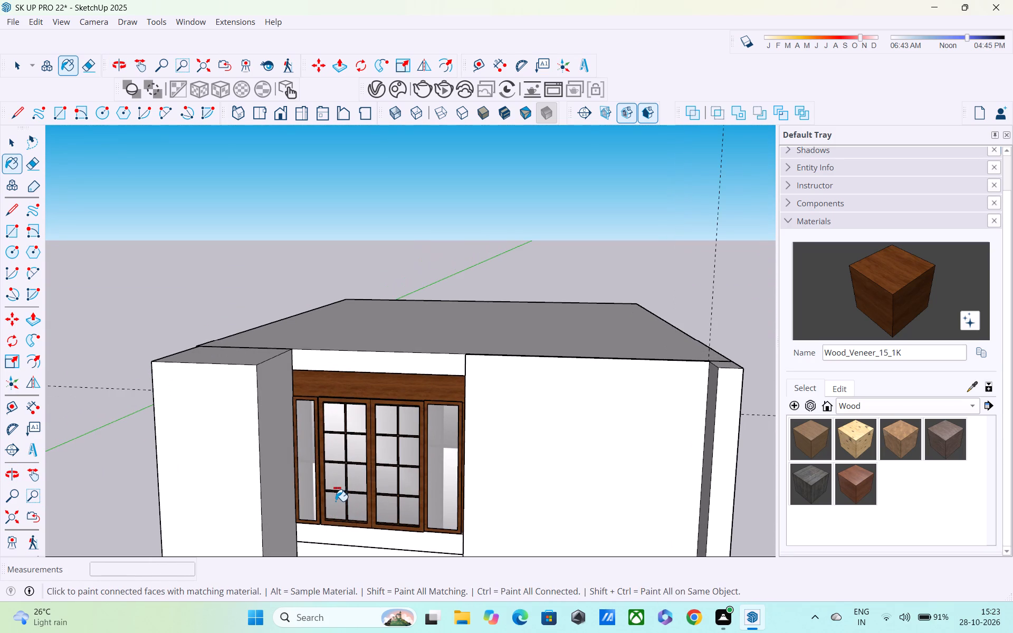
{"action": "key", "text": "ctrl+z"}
Open the group holding the upper-floor double window and the wall strip above it for editing.
{"action": "scroll", "coordinate": [341, 486], "scroll_direction": "down", "scroll_amount": 4}
{"action": "middle_click_drag", "start_coordinate": [341, 461], "coordinate": [343, 404]}
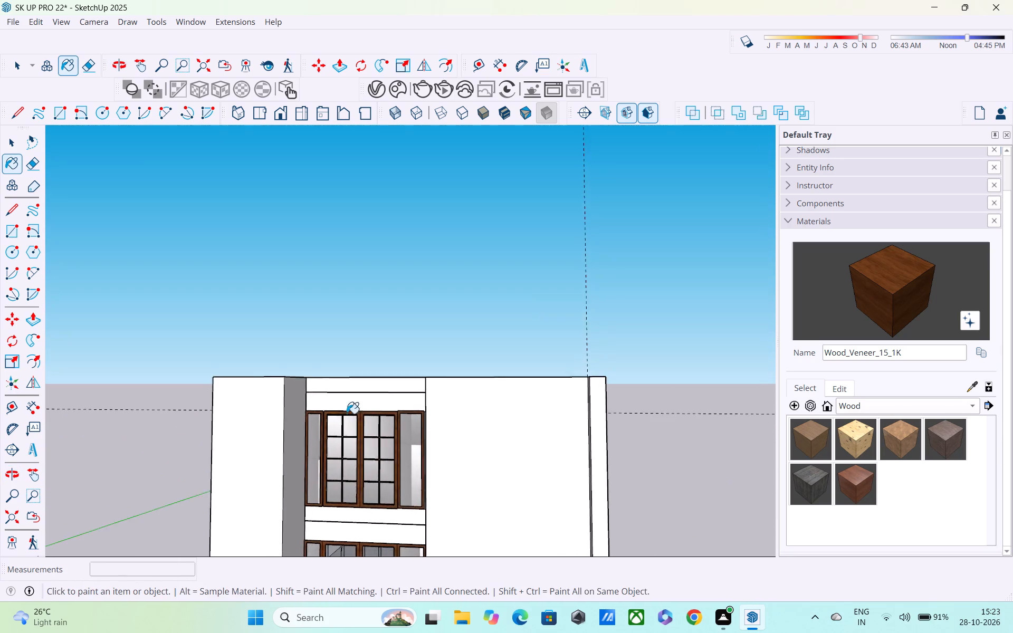
{"action": "scroll", "coordinate": [343, 431], "scroll_direction": "up", "scroll_amount": 7}
{"action": "middle_click_drag", "start_coordinate": [358, 400], "coordinate": [317, 547]}
{"action": "scroll", "coordinate": [356, 429], "scroll_direction": "down", "scroll_amount": 6}
{"action": "middle_click_drag", "start_coordinate": [362, 415], "coordinate": [367, 401]}
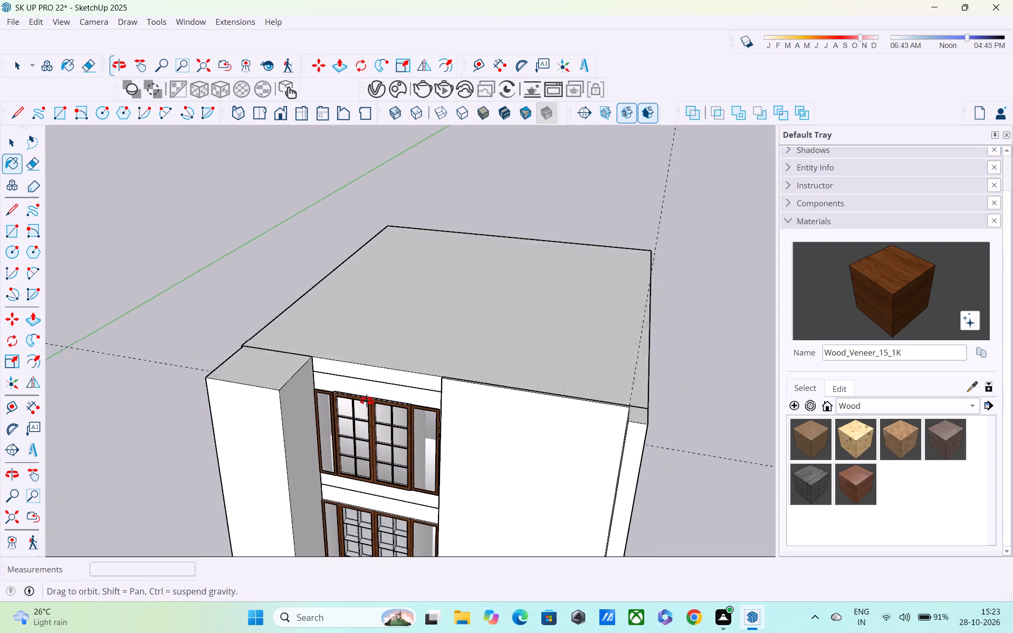
{"action": "middle_click_drag", "start_coordinate": [367, 401], "coordinate": [389, 341]}
{"action": "key", "text": "space"}
{"action": "scroll", "coordinate": [405, 370], "scroll_direction": "up", "scroll_amount": 2}
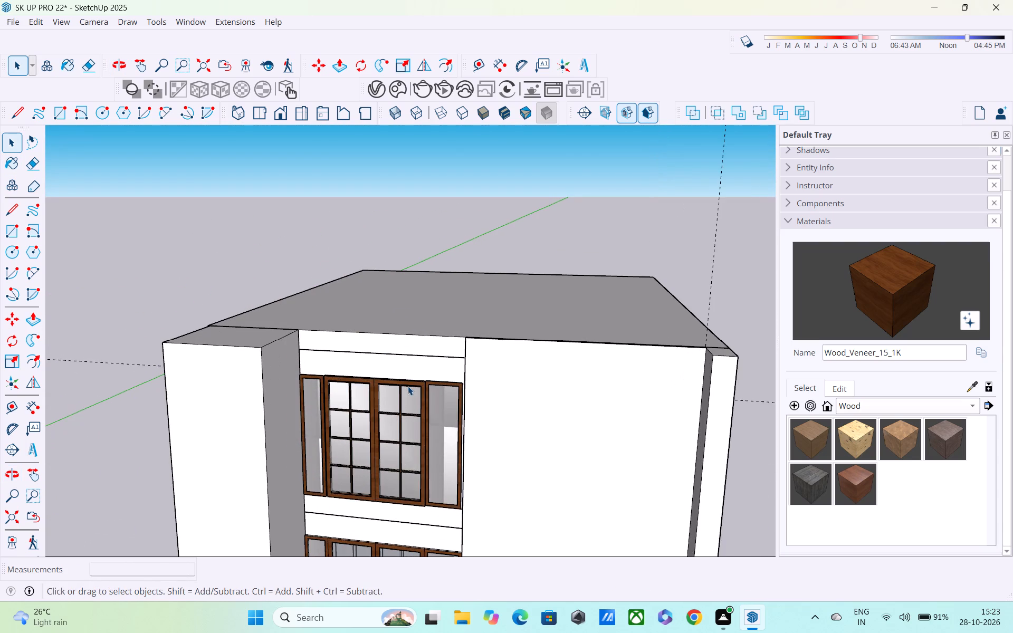
{"action": "scroll", "coordinate": [408, 386], "scroll_direction": "up", "scroll_amount": 1}
{"action": "double_click", "coordinate": [414, 373]}
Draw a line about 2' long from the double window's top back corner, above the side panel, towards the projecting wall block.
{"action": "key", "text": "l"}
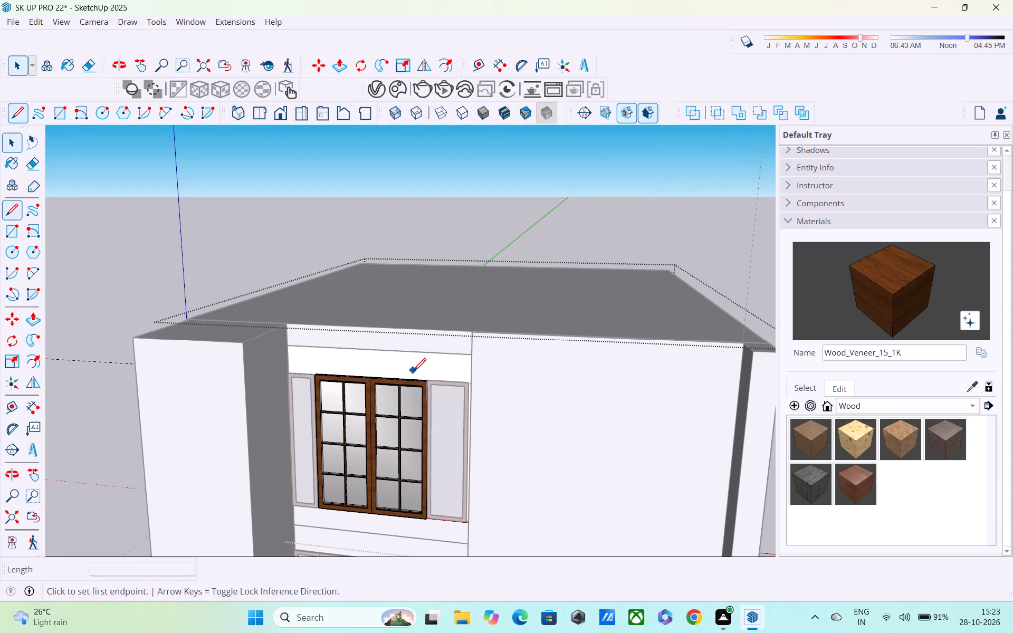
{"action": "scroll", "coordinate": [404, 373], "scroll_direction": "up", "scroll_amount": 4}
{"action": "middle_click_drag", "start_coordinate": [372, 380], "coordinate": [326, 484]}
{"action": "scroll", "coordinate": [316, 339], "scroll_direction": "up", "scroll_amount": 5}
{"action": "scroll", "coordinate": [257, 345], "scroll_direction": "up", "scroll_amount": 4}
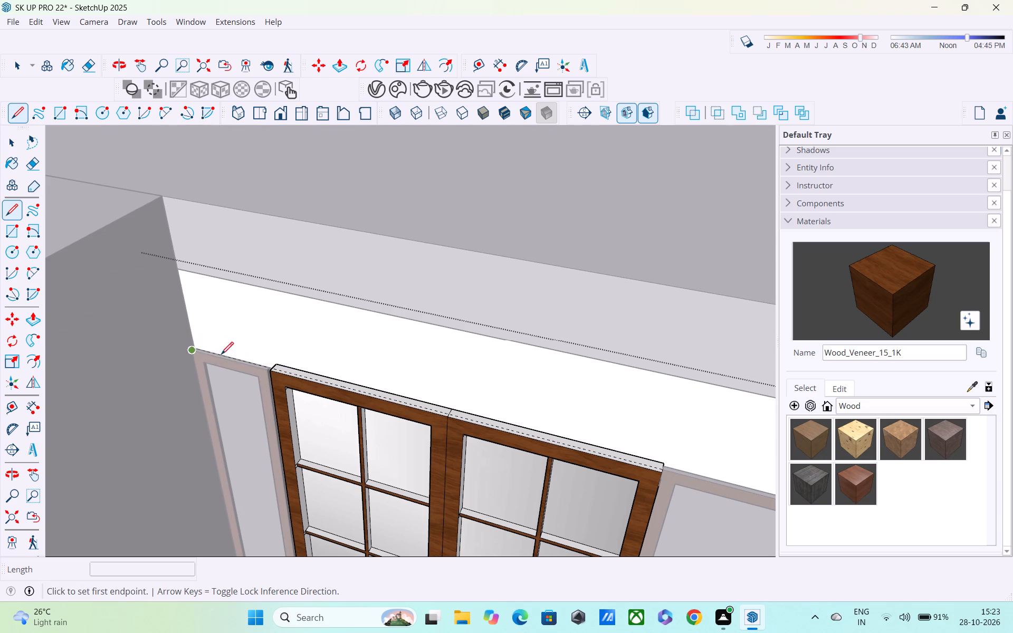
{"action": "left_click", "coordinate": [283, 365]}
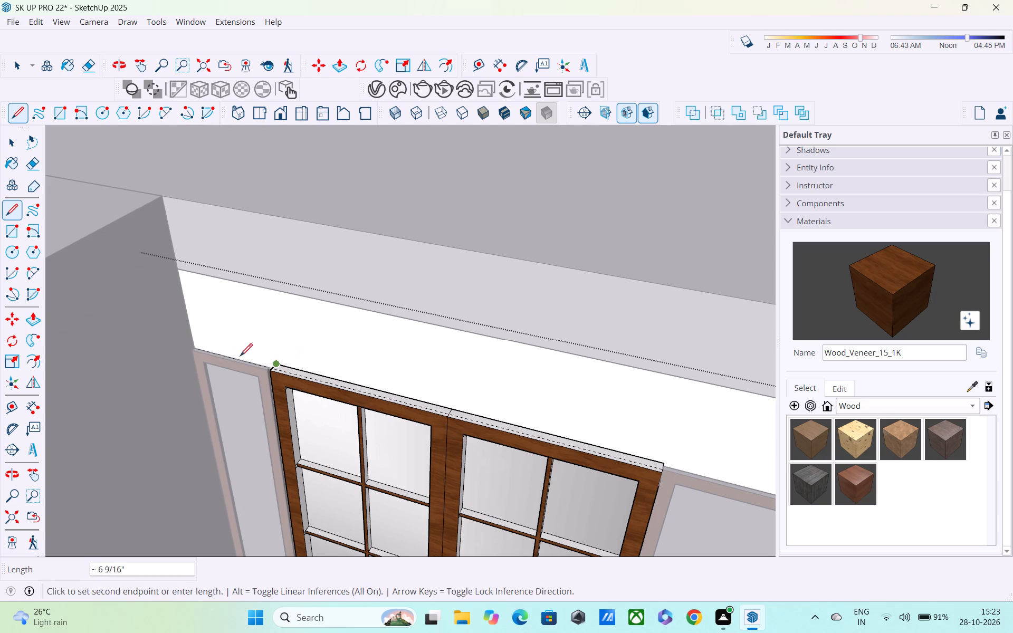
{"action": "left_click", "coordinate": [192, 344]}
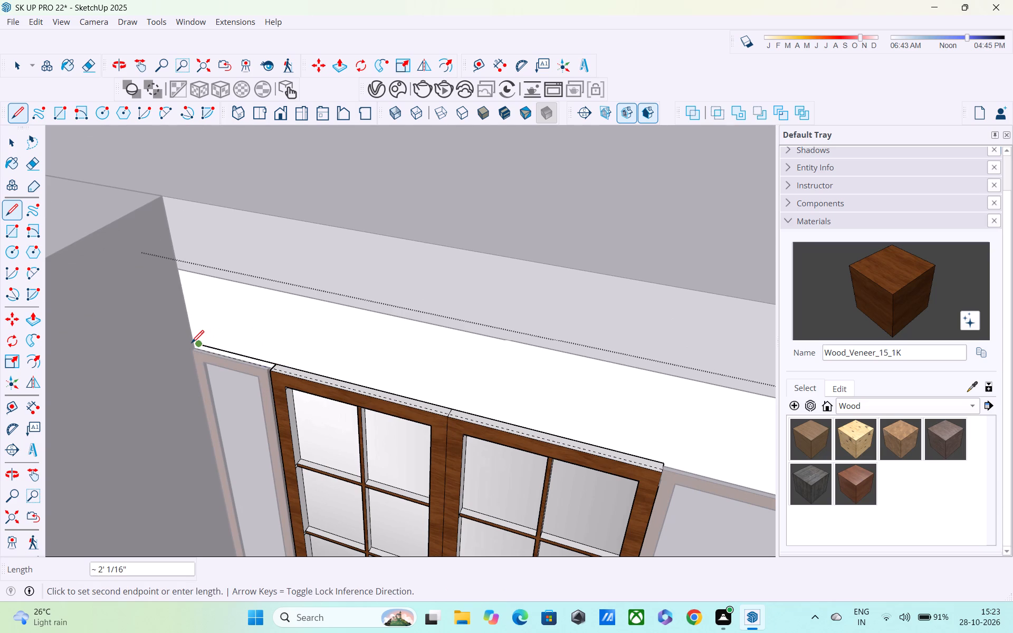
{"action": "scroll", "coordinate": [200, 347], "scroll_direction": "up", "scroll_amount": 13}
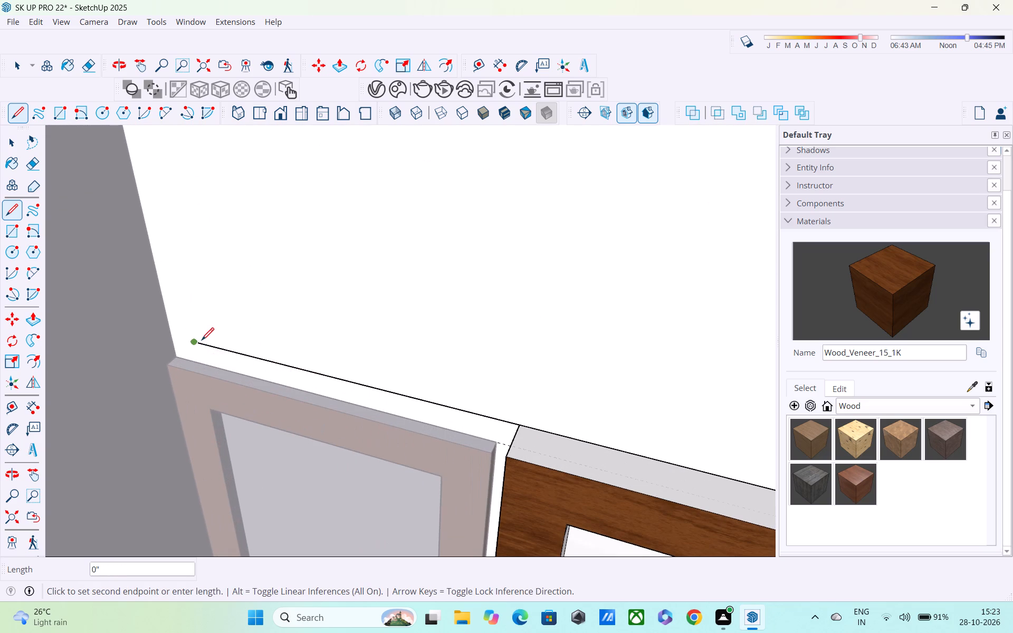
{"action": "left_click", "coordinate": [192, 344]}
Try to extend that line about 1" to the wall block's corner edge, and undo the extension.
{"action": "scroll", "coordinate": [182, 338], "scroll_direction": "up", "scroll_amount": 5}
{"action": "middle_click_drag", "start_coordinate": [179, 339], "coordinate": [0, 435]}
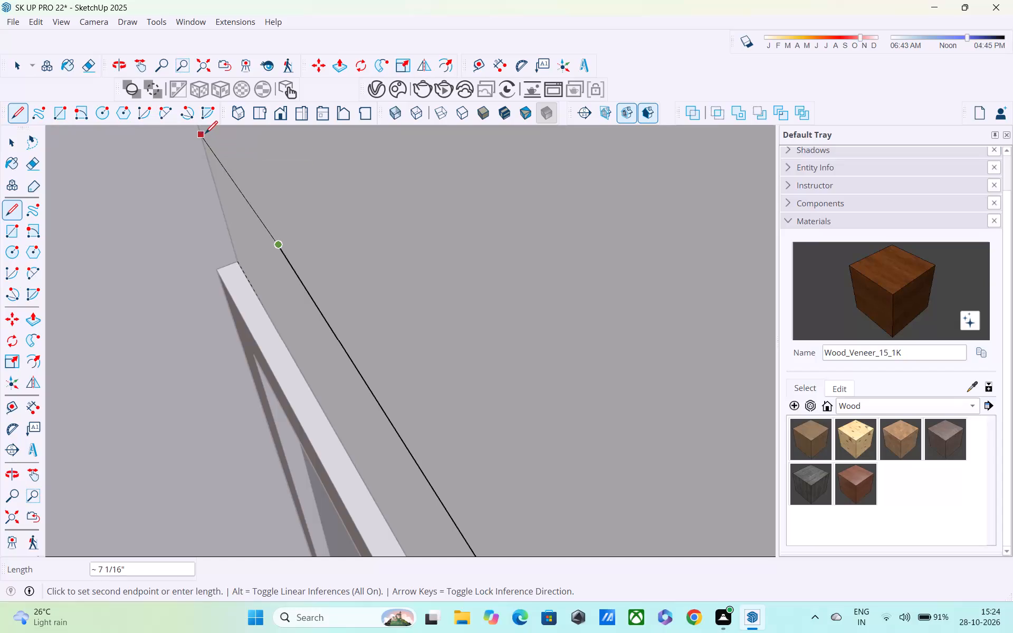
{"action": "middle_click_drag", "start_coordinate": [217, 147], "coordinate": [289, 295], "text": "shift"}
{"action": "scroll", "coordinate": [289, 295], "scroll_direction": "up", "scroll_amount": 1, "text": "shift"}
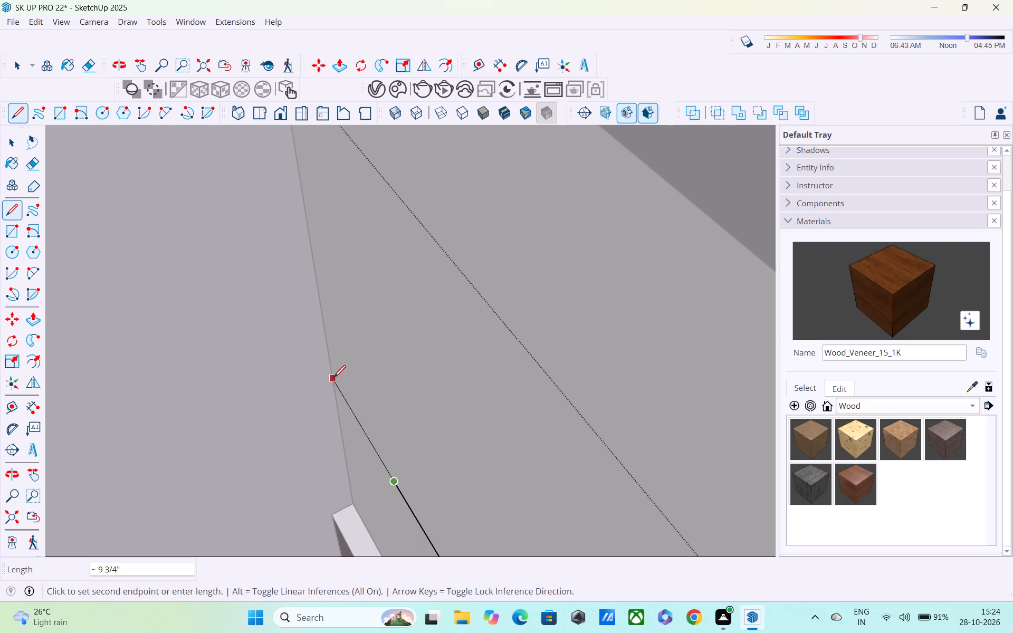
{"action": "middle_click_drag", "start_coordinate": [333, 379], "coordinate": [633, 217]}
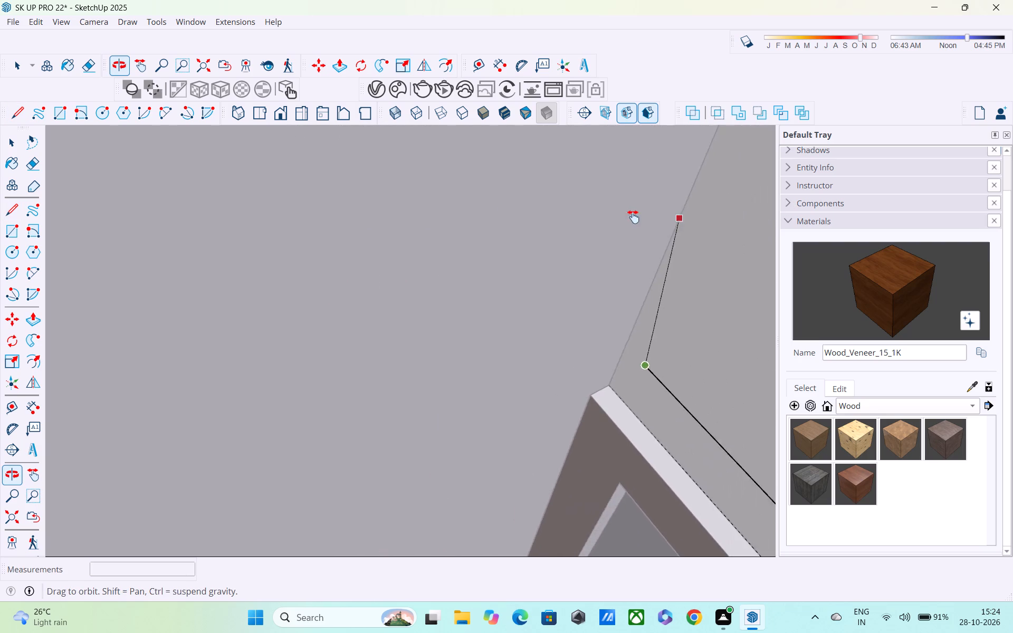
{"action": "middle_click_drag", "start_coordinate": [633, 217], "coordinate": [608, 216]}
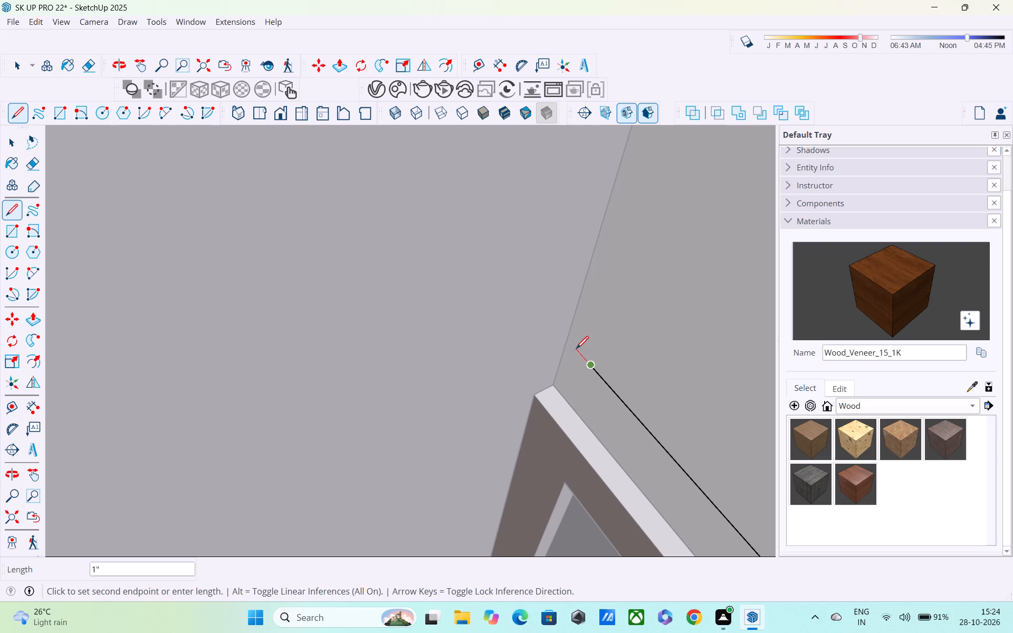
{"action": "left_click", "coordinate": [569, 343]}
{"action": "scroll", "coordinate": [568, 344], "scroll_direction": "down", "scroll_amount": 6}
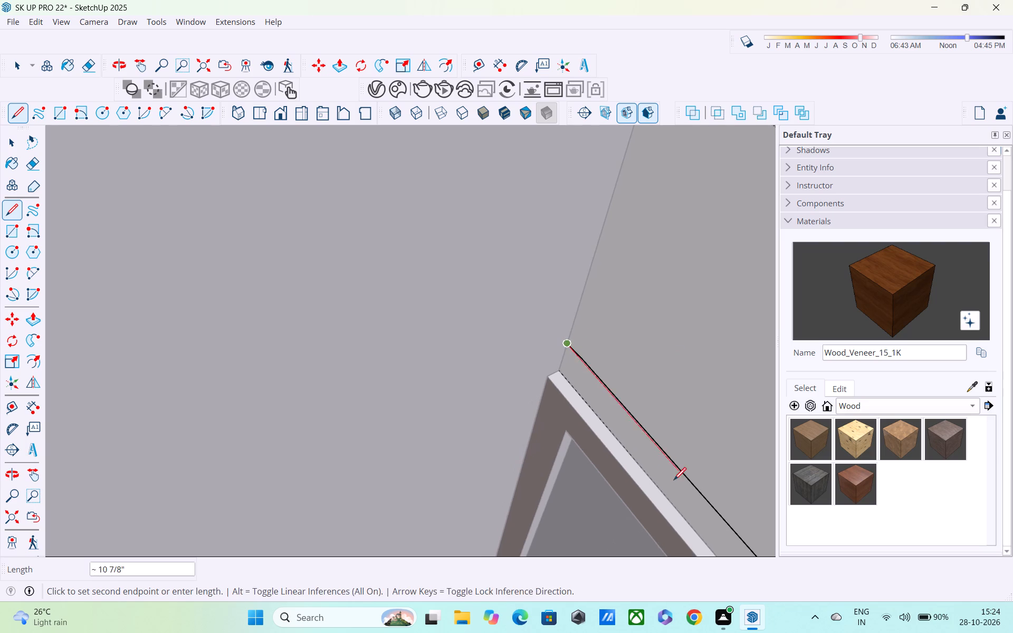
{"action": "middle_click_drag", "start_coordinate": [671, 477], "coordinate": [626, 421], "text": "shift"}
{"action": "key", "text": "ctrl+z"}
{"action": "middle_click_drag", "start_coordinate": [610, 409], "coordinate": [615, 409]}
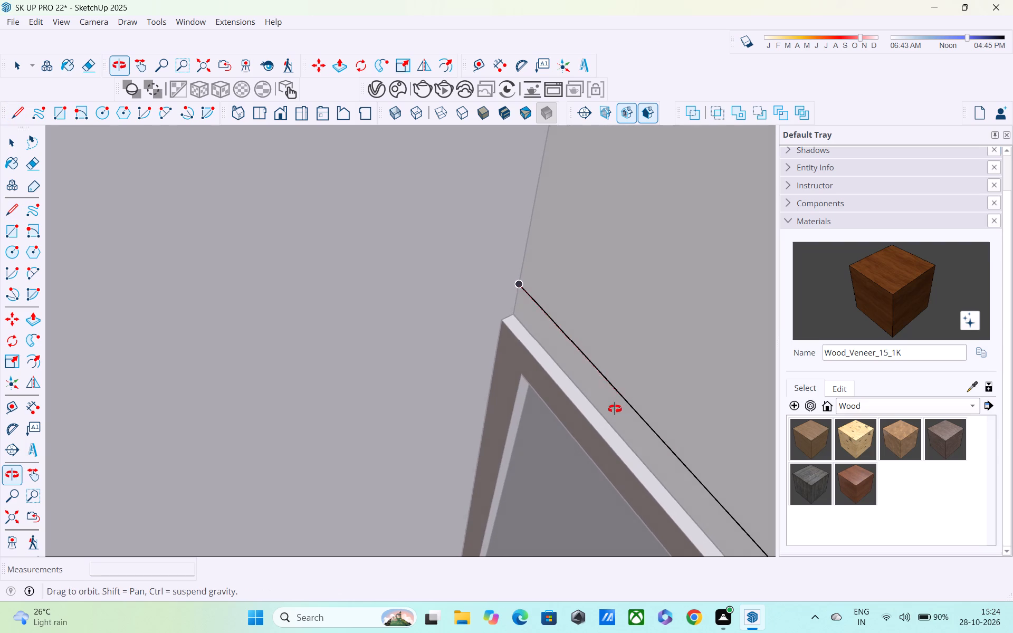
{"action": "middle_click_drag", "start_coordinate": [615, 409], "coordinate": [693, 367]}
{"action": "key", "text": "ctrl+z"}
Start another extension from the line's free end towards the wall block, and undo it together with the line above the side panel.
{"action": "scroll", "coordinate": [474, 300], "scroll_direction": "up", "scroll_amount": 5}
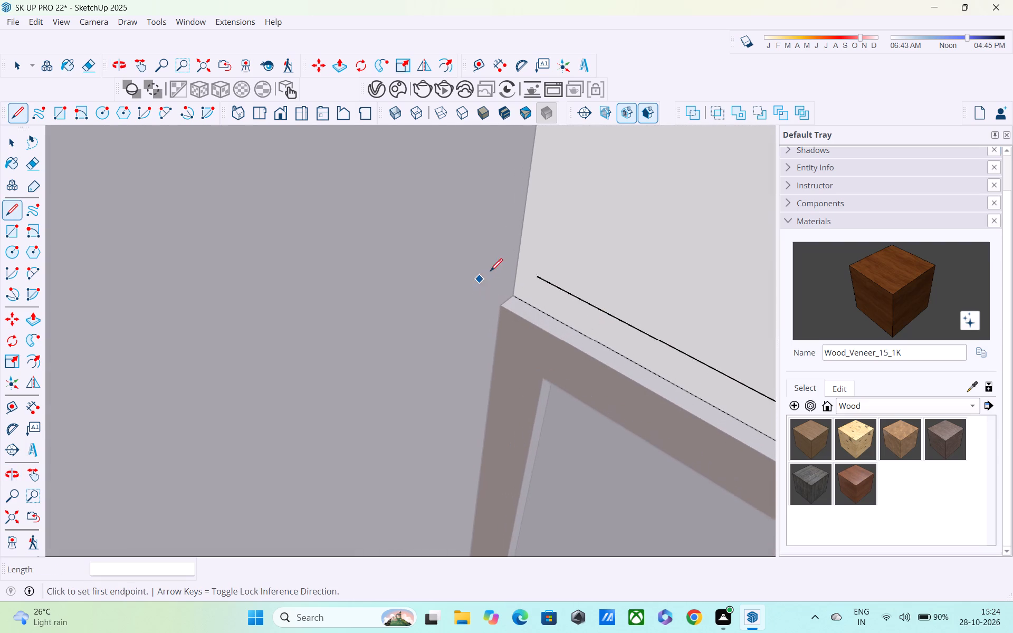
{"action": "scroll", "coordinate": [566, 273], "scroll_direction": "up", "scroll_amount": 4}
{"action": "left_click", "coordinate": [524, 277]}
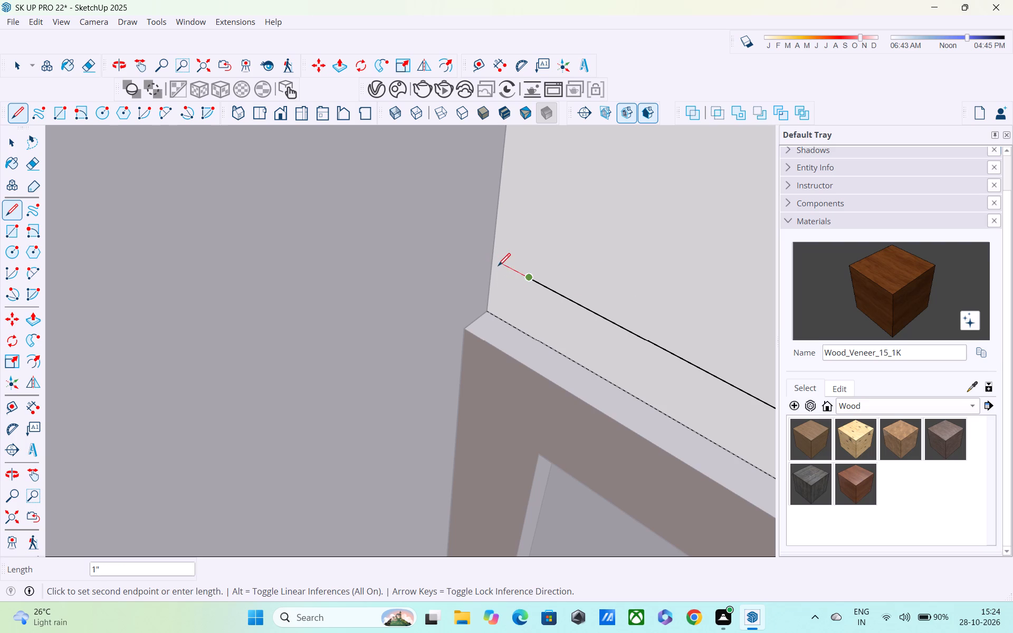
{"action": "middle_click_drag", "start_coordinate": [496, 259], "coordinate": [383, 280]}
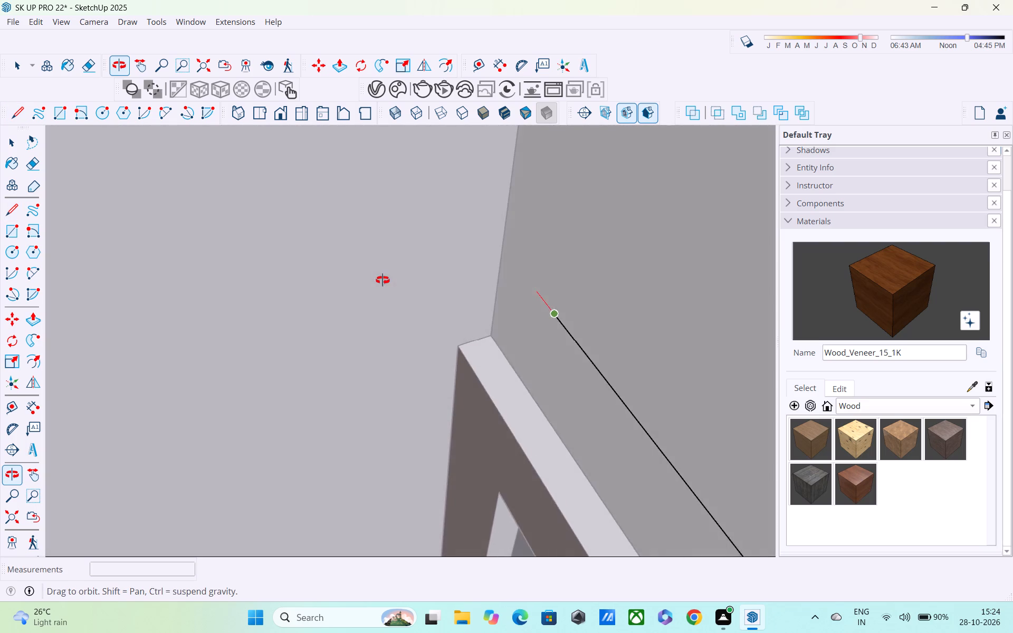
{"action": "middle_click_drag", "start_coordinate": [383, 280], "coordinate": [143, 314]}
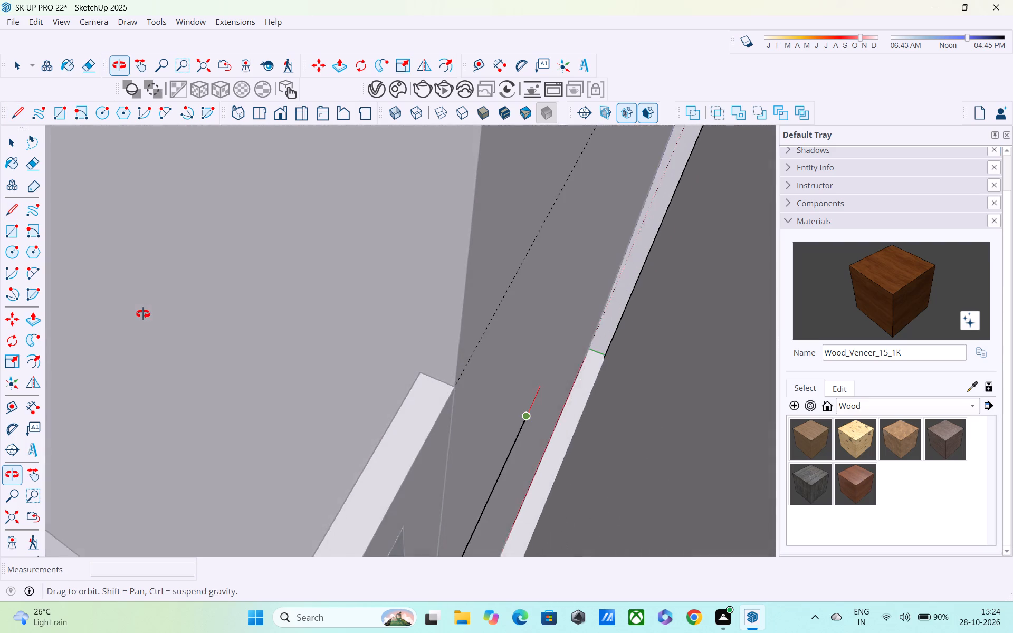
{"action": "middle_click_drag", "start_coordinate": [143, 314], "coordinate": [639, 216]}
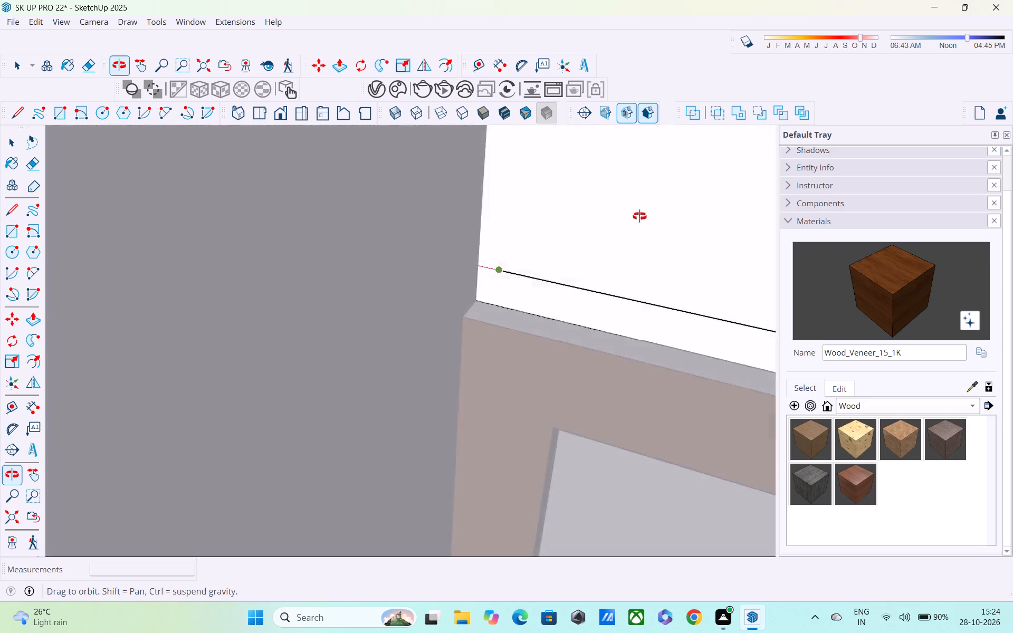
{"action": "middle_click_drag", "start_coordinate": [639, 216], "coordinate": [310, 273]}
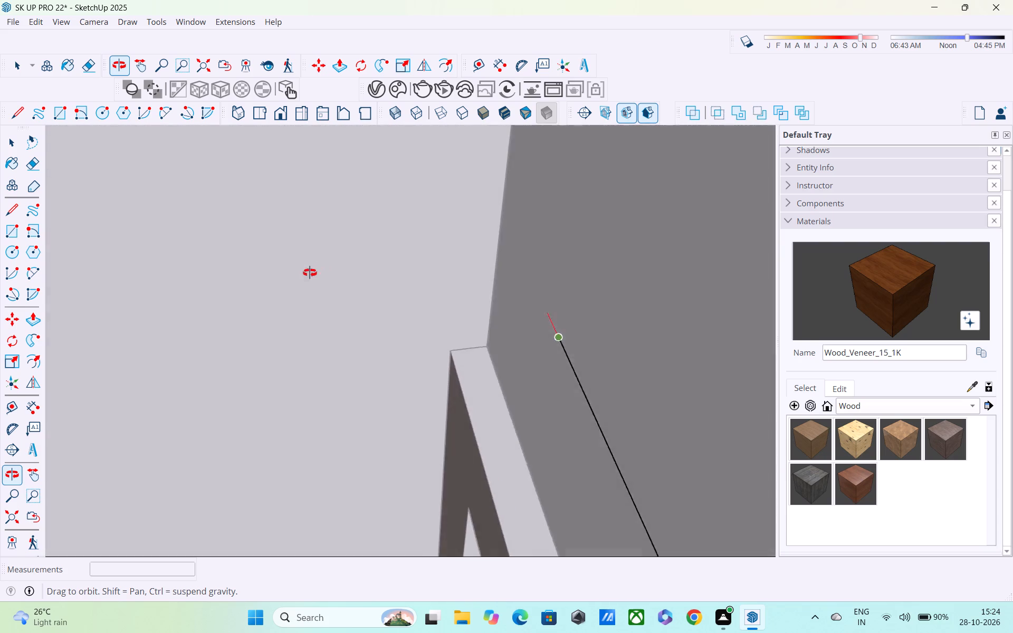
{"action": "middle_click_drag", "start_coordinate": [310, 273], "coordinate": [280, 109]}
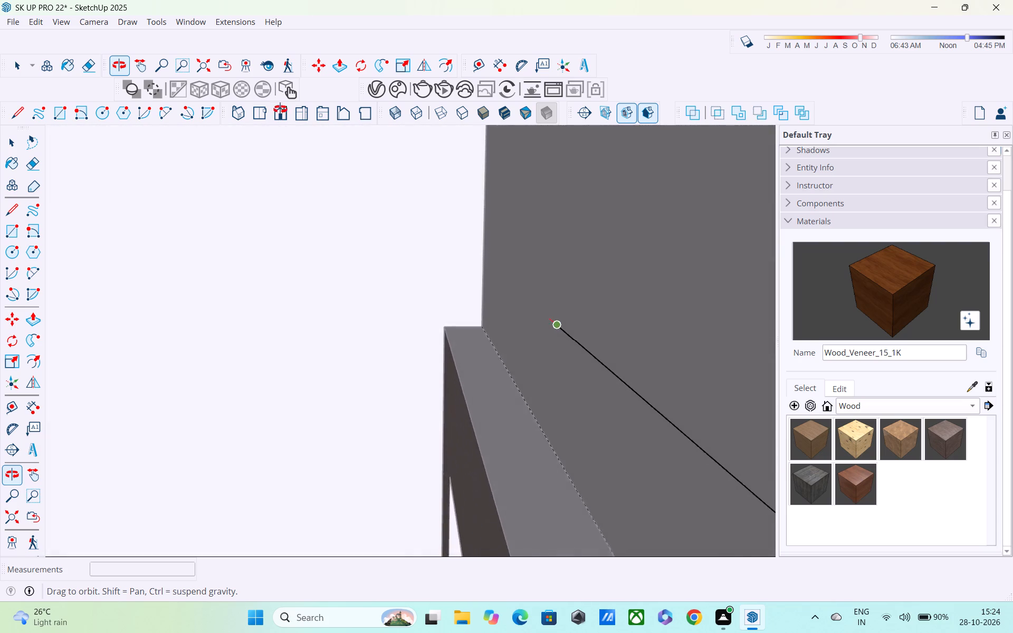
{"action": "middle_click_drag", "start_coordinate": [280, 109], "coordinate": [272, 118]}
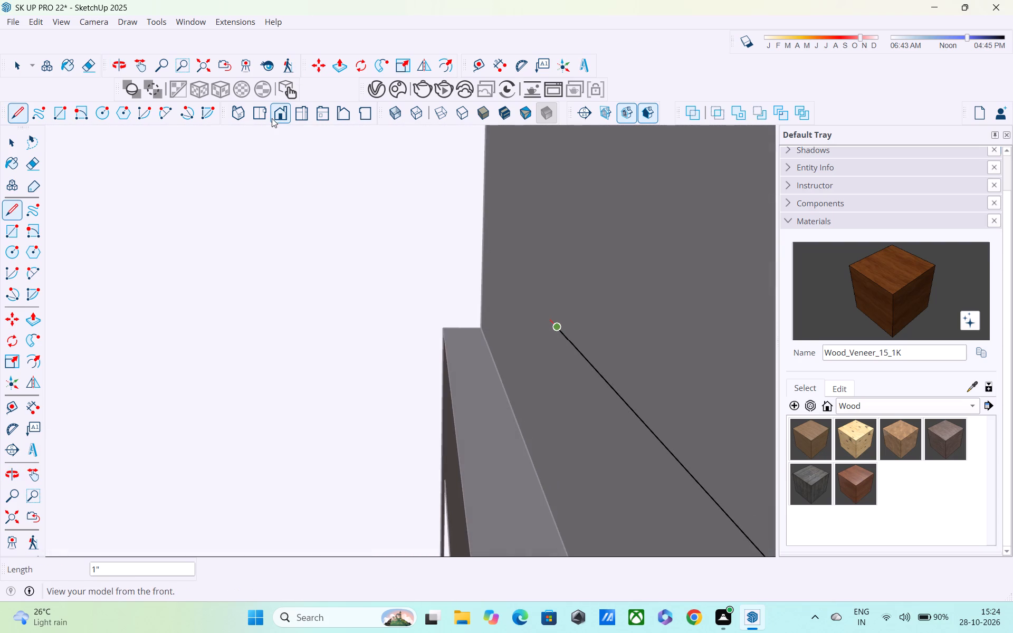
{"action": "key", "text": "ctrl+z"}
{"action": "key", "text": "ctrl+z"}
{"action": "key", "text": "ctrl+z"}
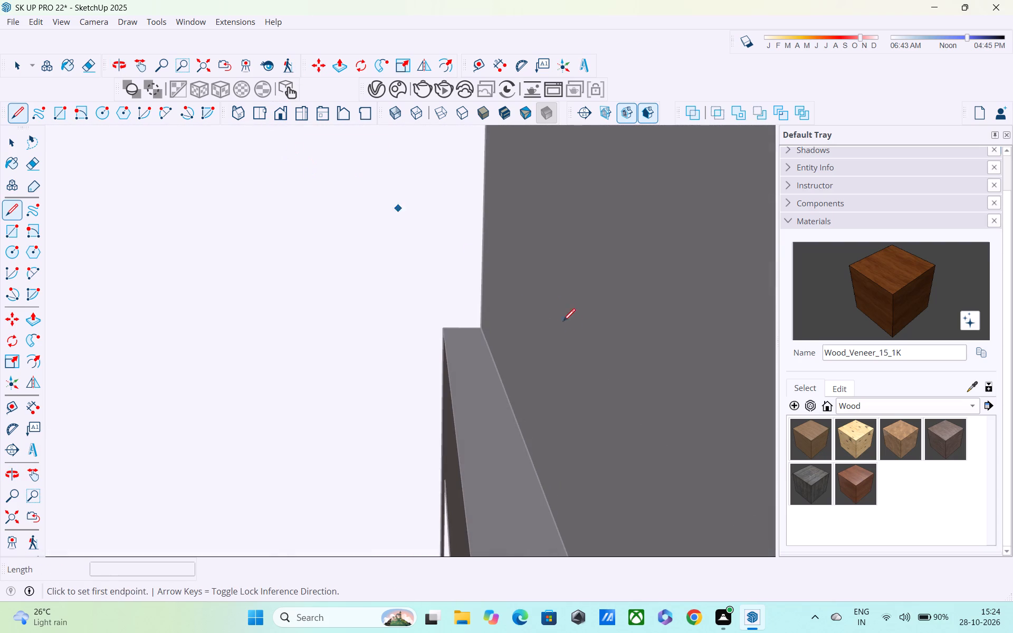
Draw a line along the side panel's top back edge, from the wall-block corner to the corner beside the sash.
{"action": "left_click", "coordinate": [482, 328]}
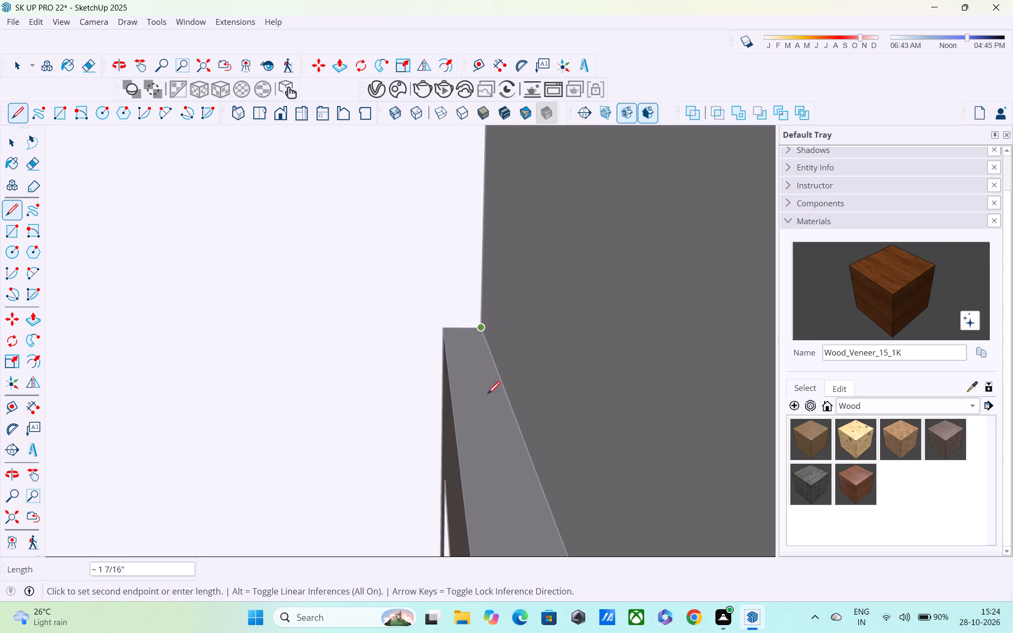
{"action": "middle_click_drag", "start_coordinate": [529, 456], "coordinate": [489, 286], "text": "shift"}
{"action": "scroll", "coordinate": [489, 285], "scroll_direction": "down", "scroll_amount": 7}
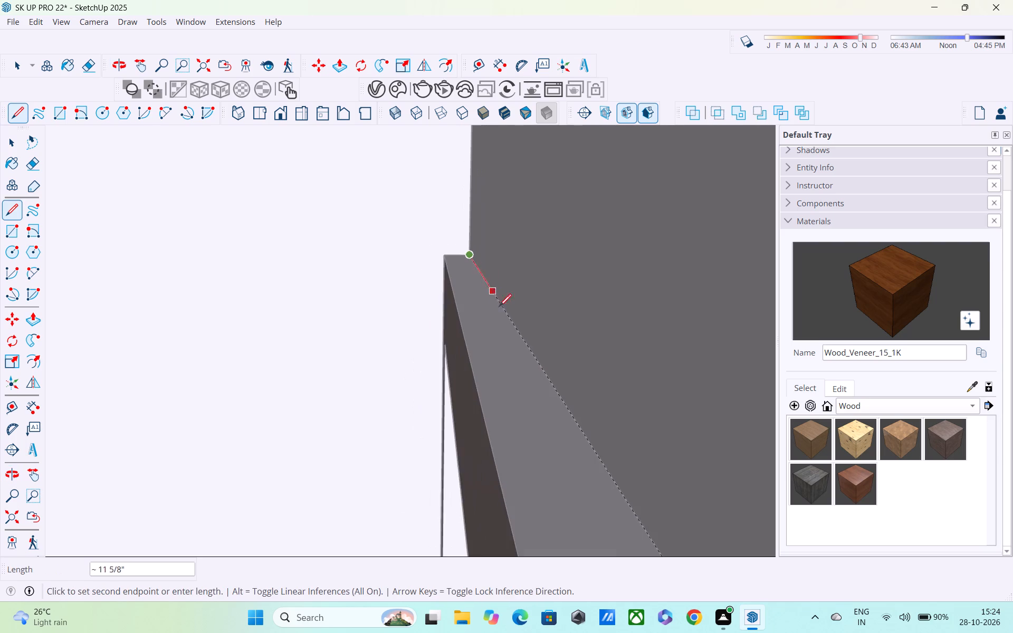
{"action": "scroll", "coordinate": [505, 327], "scroll_direction": "down", "scroll_amount": 6}
{"action": "scroll", "coordinate": [513, 352], "scroll_direction": "up", "scroll_amount": 1}
{"action": "middle_click_drag", "start_coordinate": [513, 352], "coordinate": [510, 300], "text": "shift"}
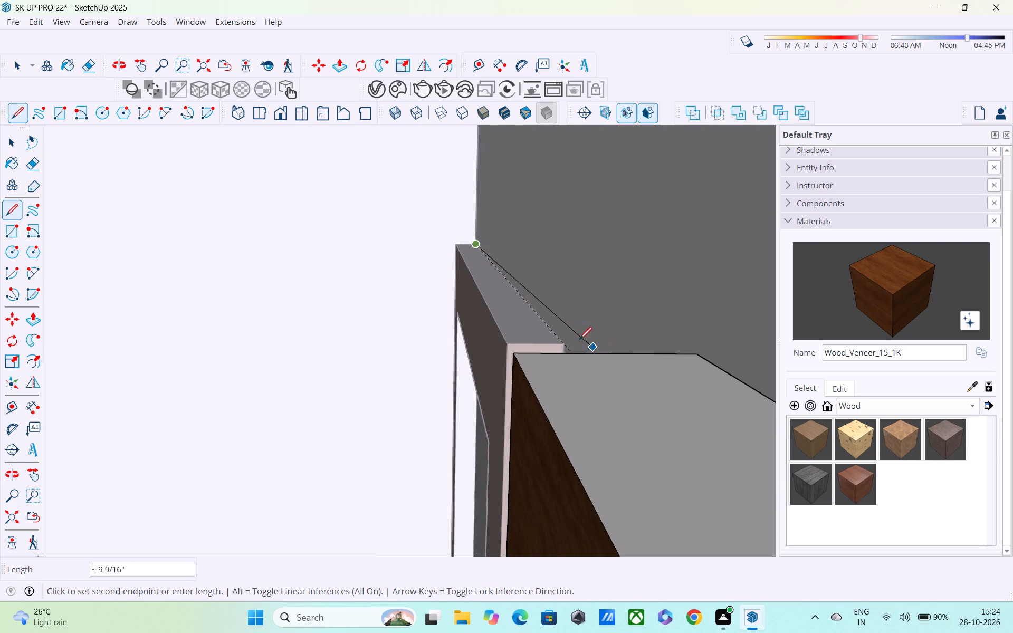
{"action": "left_click", "coordinate": [561, 348]}
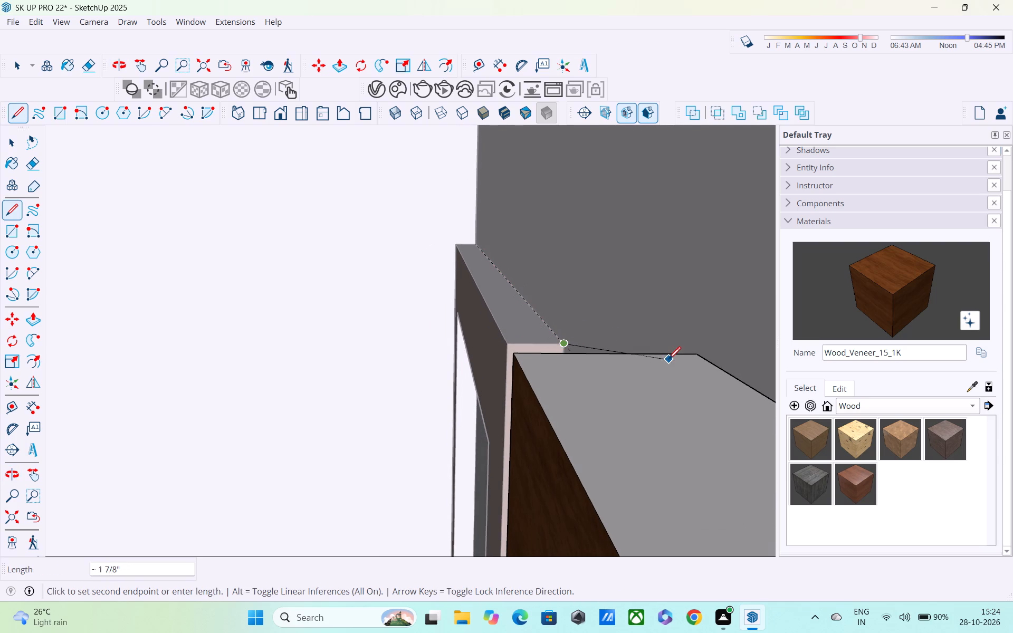
{"action": "middle_click_drag", "start_coordinate": [671, 360], "coordinate": [729, 418]}
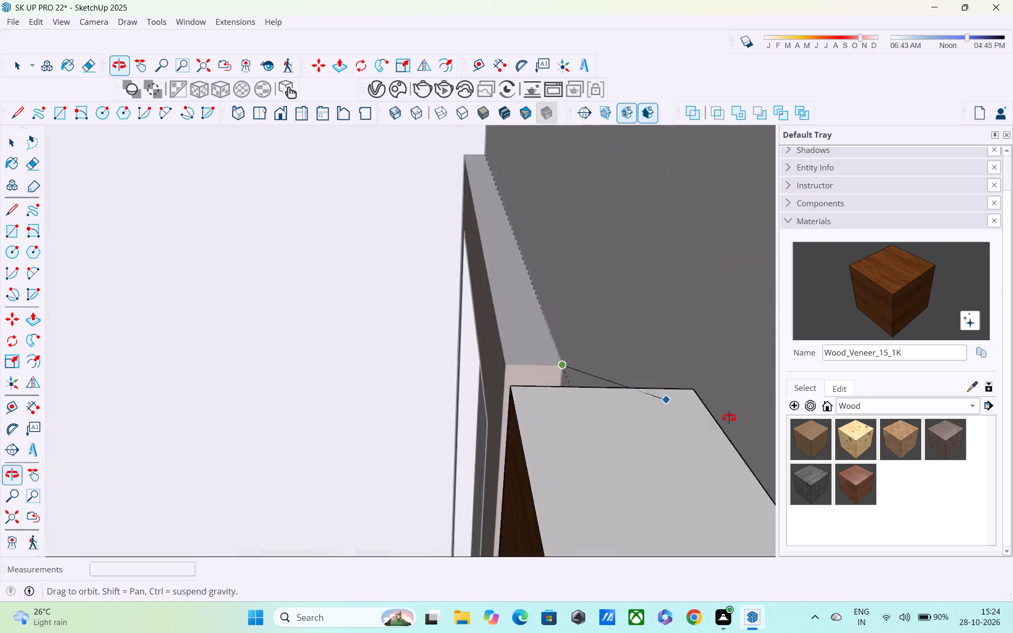
{"action": "middle_click_drag", "start_coordinate": [729, 418], "coordinate": [780, 416]}
{"action": "scroll", "coordinate": [781, 416], "scroll_direction": "down", "scroll_amount": 7}
{"action": "scroll", "coordinate": [726, 424], "scroll_direction": "down", "scroll_amount": 9}
{"action": "middle_click_drag", "start_coordinate": [693, 412], "coordinate": [692, 412], "text": "shift"}
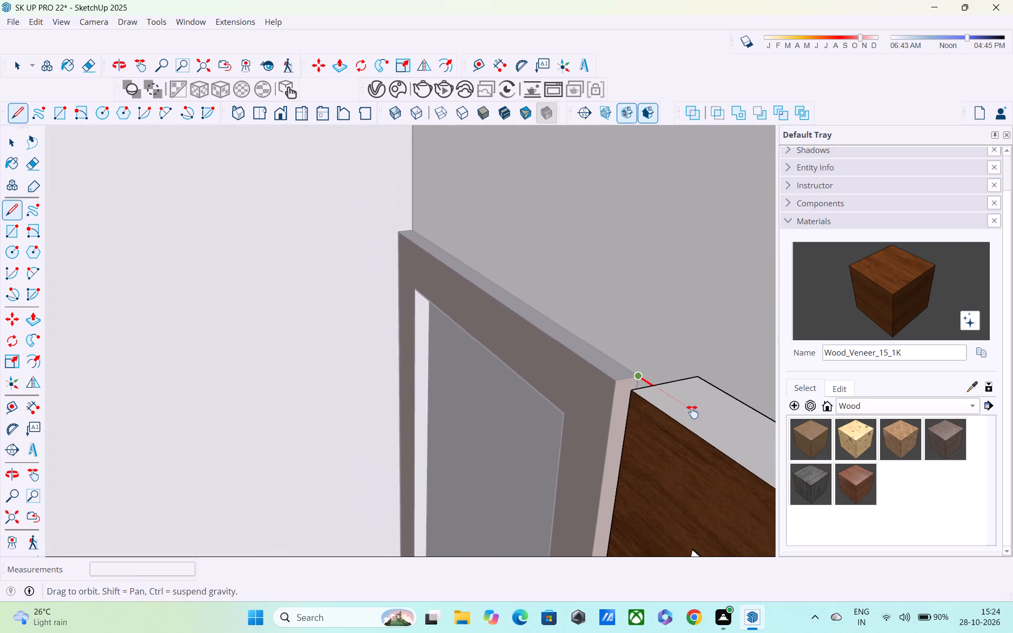
{"action": "middle_click_drag", "start_coordinate": [692, 412], "coordinate": [442, 312], "text": "shift"}
{"action": "key", "text": "space"}
Select the wall face above the double window and examine how far it extends along the window and side panels.
{"action": "scroll", "coordinate": [436, 311], "scroll_direction": "down", "scroll_amount": 14}
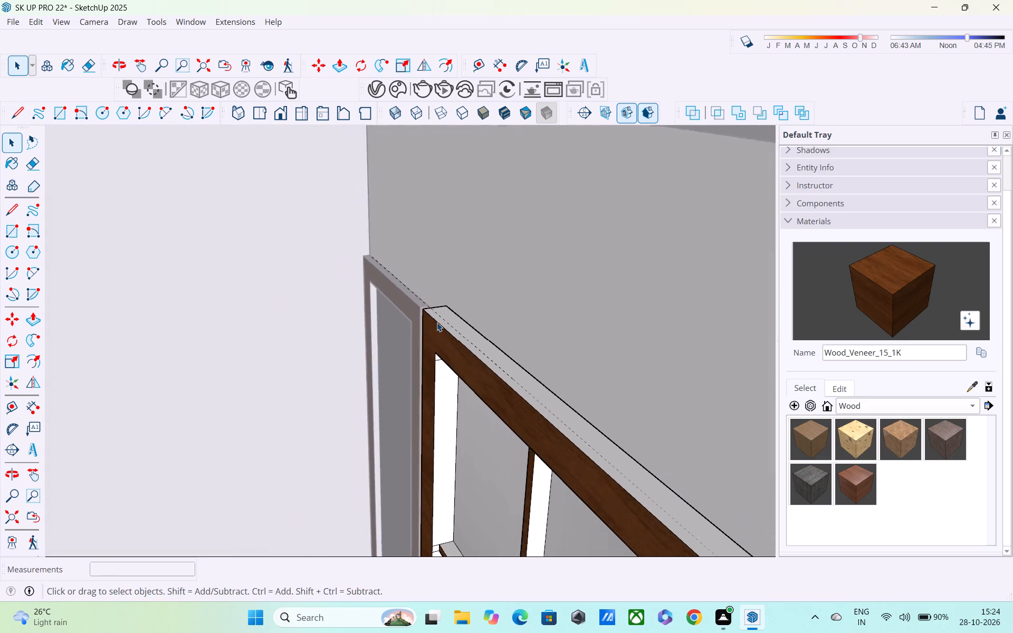
{"action": "middle_click_drag", "start_coordinate": [437, 326], "coordinate": [603, 287]}
{"action": "scroll", "coordinate": [607, 288], "scroll_direction": "down", "scroll_amount": 6}
{"action": "middle_click_drag", "start_coordinate": [586, 332], "coordinate": [644, 334]}
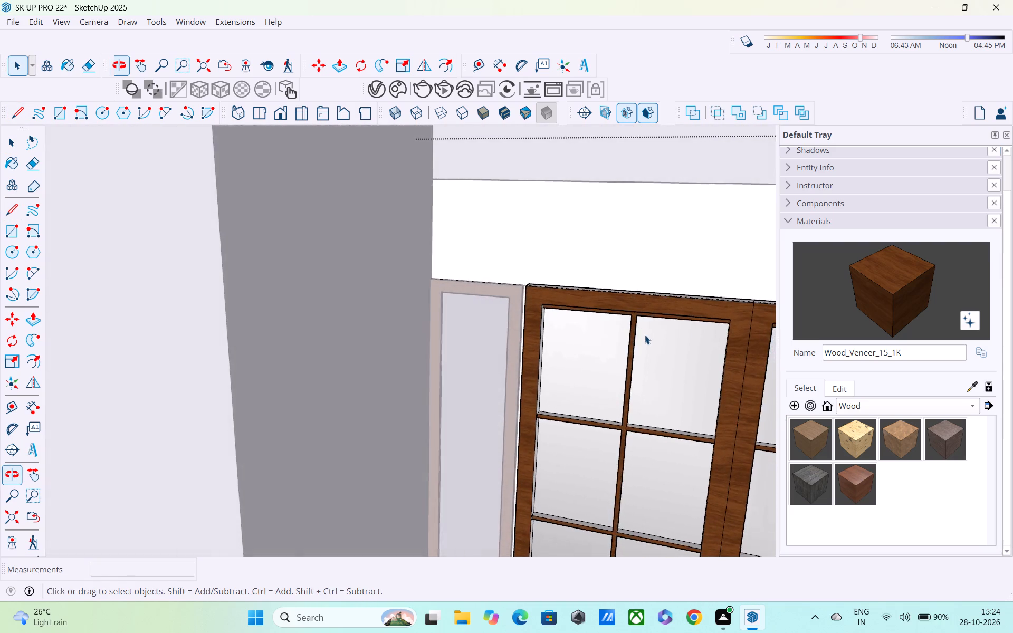
{"action": "scroll", "coordinate": [645, 335], "scroll_direction": "down", "scroll_amount": 7}
{"action": "key", "text": "space"}
{"action": "left_click", "coordinate": [653, 295]}
{"action": "scroll", "coordinate": [651, 304], "scroll_direction": "down", "scroll_amount": 4}
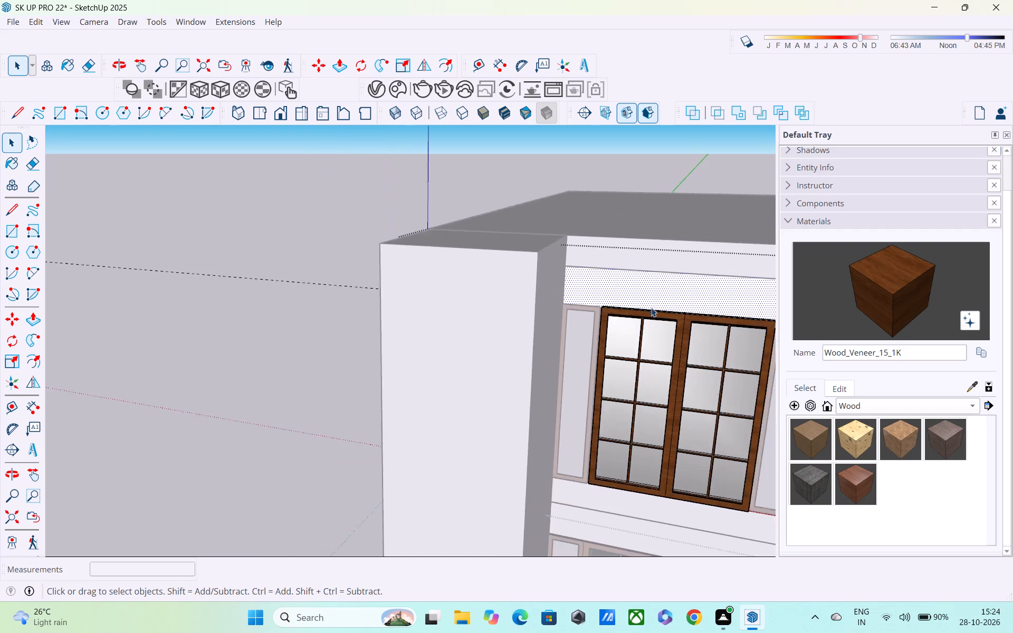
{"action": "middle_click_drag", "start_coordinate": [650, 311], "coordinate": [316, 245]}
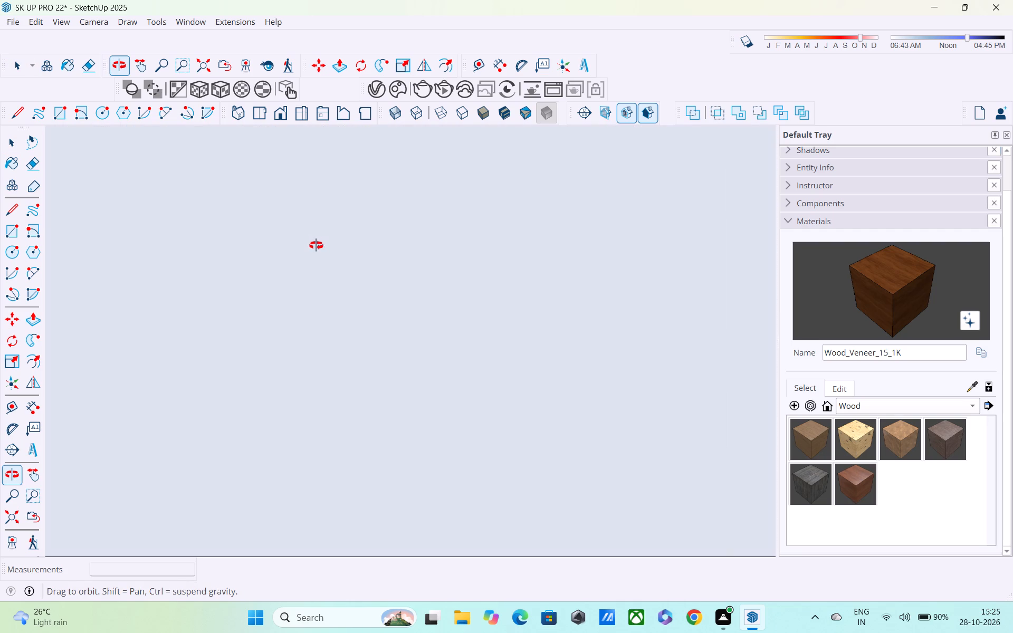
{"action": "middle_click_drag", "start_coordinate": [316, 245], "coordinate": [378, 291]}
{"action": "scroll", "coordinate": [385, 293], "scroll_direction": "down", "scroll_amount": 5}
{"action": "middle_click_drag", "start_coordinate": [511, 343], "coordinate": [537, 371]}
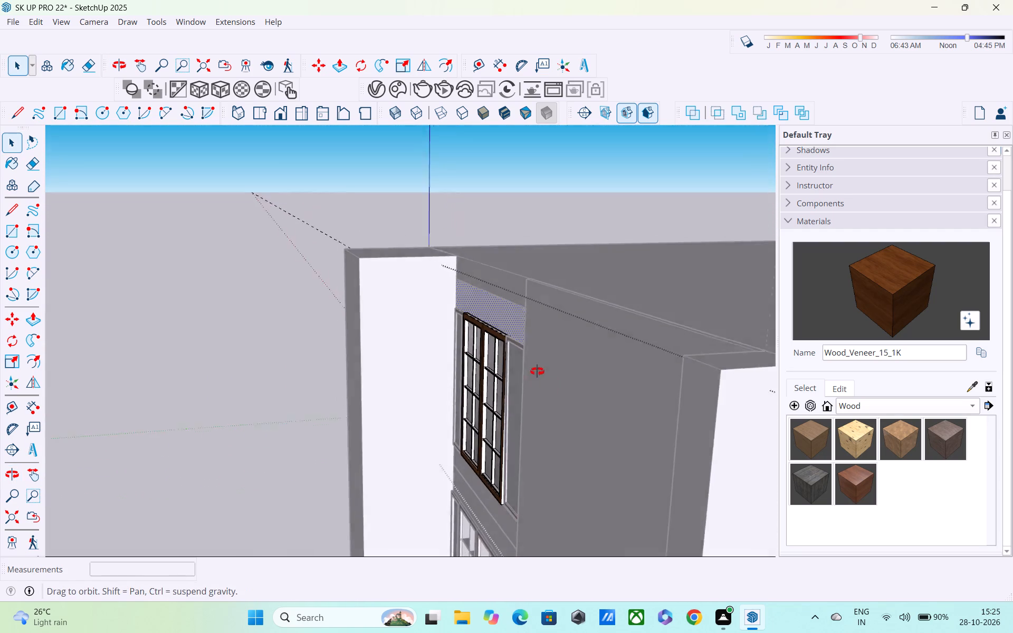
{"action": "middle_click_drag", "start_coordinate": [537, 371], "coordinate": [575, 513]}
{"action": "scroll", "coordinate": [570, 360], "scroll_direction": "up", "scroll_amount": 6}
{"action": "scroll", "coordinate": [413, 330], "scroll_direction": "up", "scroll_amount": 5}
{"action": "scroll", "coordinate": [509, 306], "scroll_direction": "up", "scroll_amount": 3}
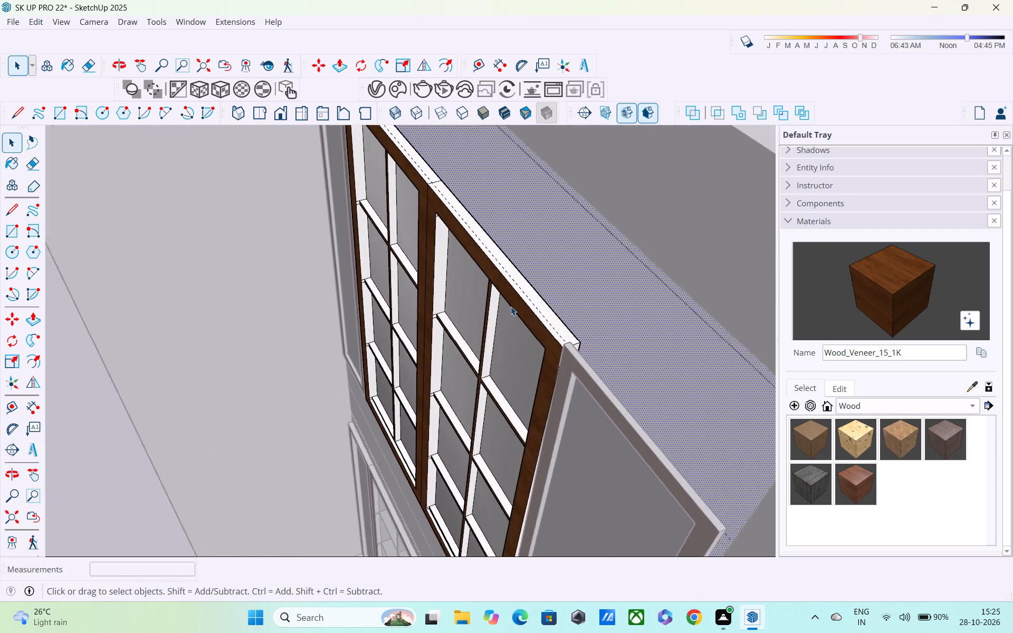
{"action": "scroll", "coordinate": [511, 306], "scroll_direction": "up", "scroll_amount": 2}
{"action": "middle_click_drag", "start_coordinate": [596, 358], "coordinate": [455, 315]}
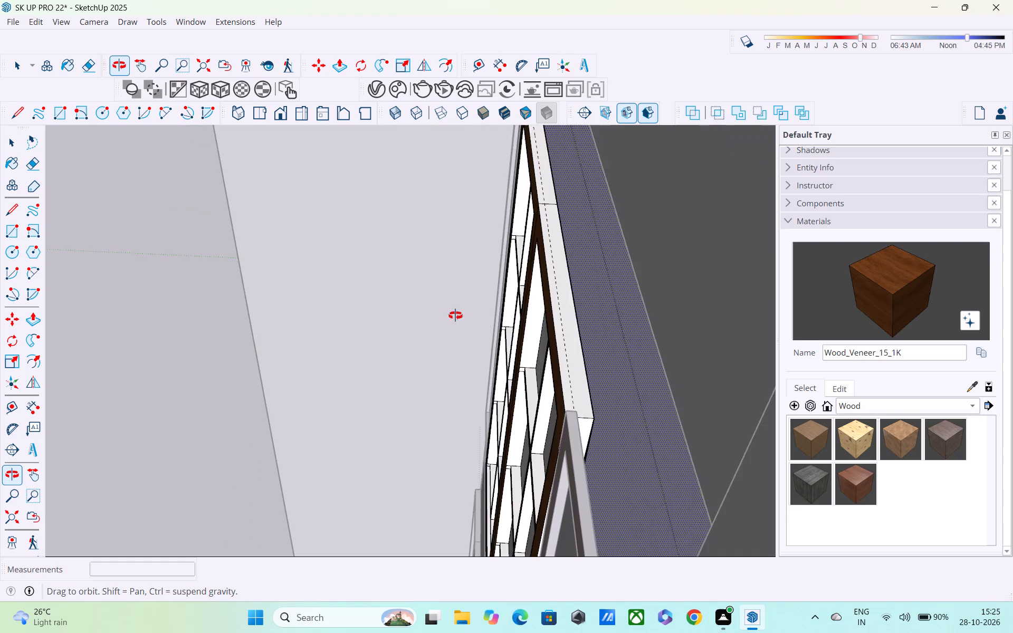
{"action": "middle_click_drag", "start_coordinate": [455, 315], "coordinate": [469, 120]}
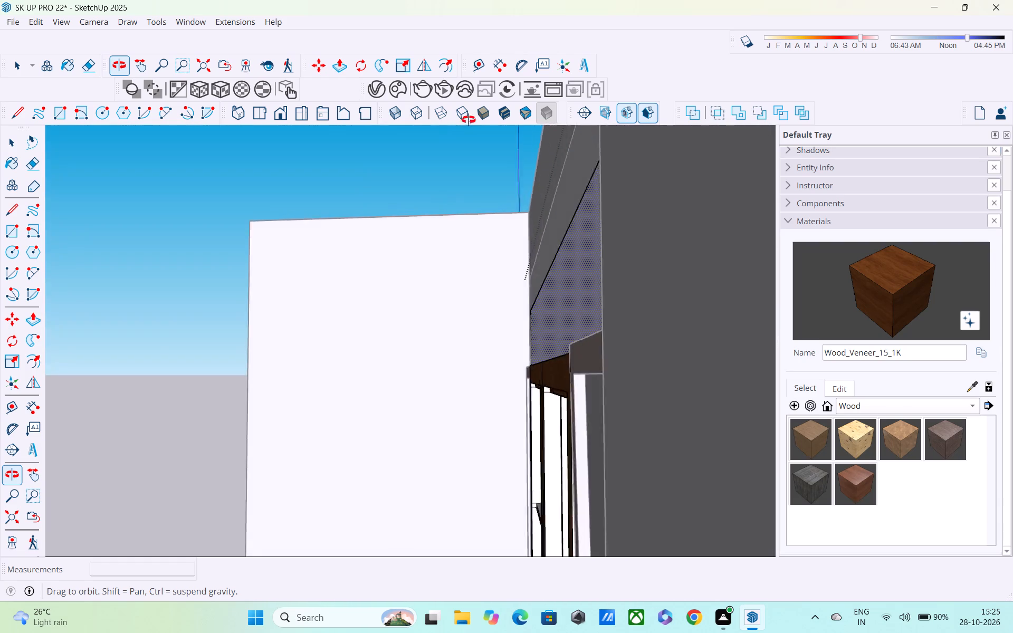
{"action": "middle_click_drag", "start_coordinate": [469, 120], "coordinate": [798, 179]}
{"action": "scroll", "coordinate": [776, 257], "scroll_direction": "down", "scroll_amount": 7}
{"action": "scroll", "coordinate": [747, 257], "scroll_direction": "up", "scroll_amount": 1}
{"action": "scroll", "coordinate": [601, 261], "scroll_direction": "down", "scroll_amount": 6}
{"action": "scroll", "coordinate": [600, 262], "scroll_direction": "up", "scroll_amount": 1}
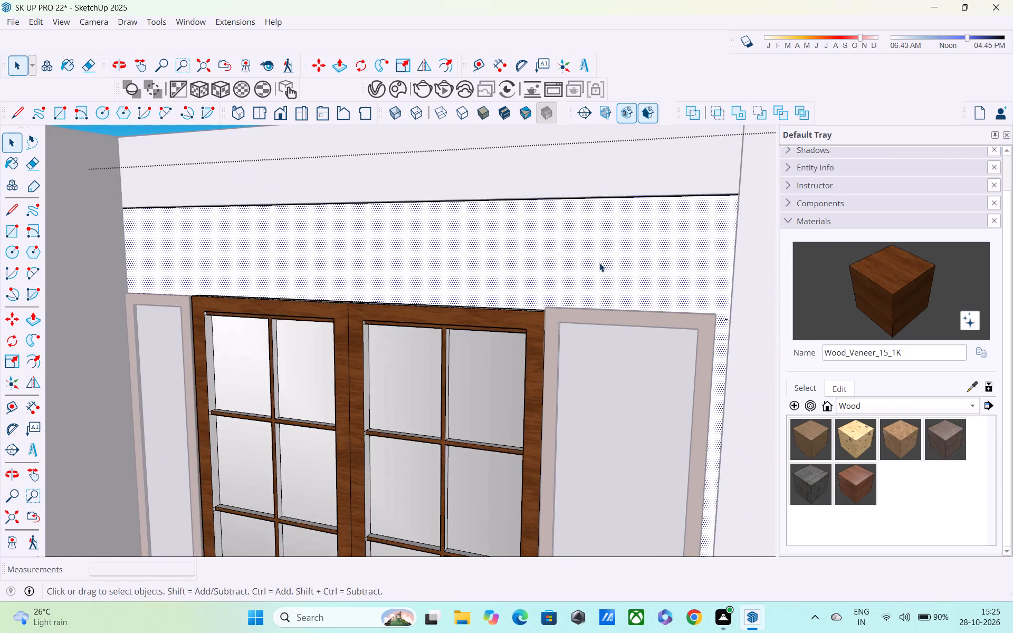
{"action": "middle_click_drag", "start_coordinate": [595, 272], "coordinate": [457, 381]}
Draw a rectangle about 12' 9" by 1' 11" on the wall face, from its upper wall-block corner to the far side panel's top outer corner.
{"action": "key", "text": "r"}
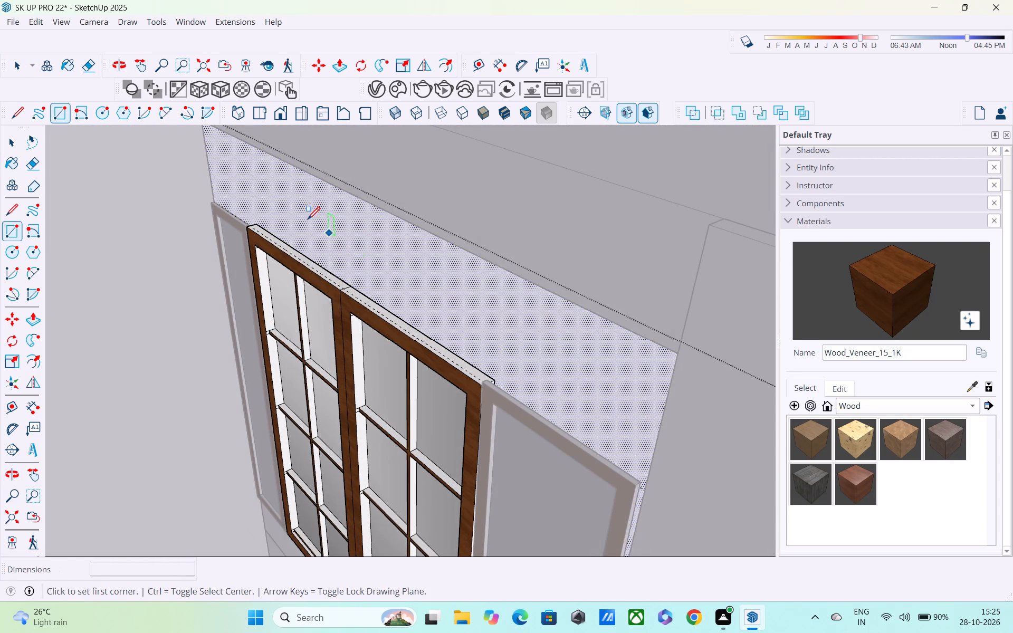
{"action": "middle_click_drag", "start_coordinate": [307, 220], "coordinate": [862, 545]}
{"action": "middle_click_drag", "start_coordinate": [843, 517], "coordinate": [815, 466]}
{"action": "middle_click_drag", "start_coordinate": [726, 483], "coordinate": [662, 368]}
{"action": "scroll", "coordinate": [658, 343], "scroll_direction": "up", "scroll_amount": 4}
{"action": "middle_click_drag", "start_coordinate": [655, 331], "coordinate": [645, 293]}
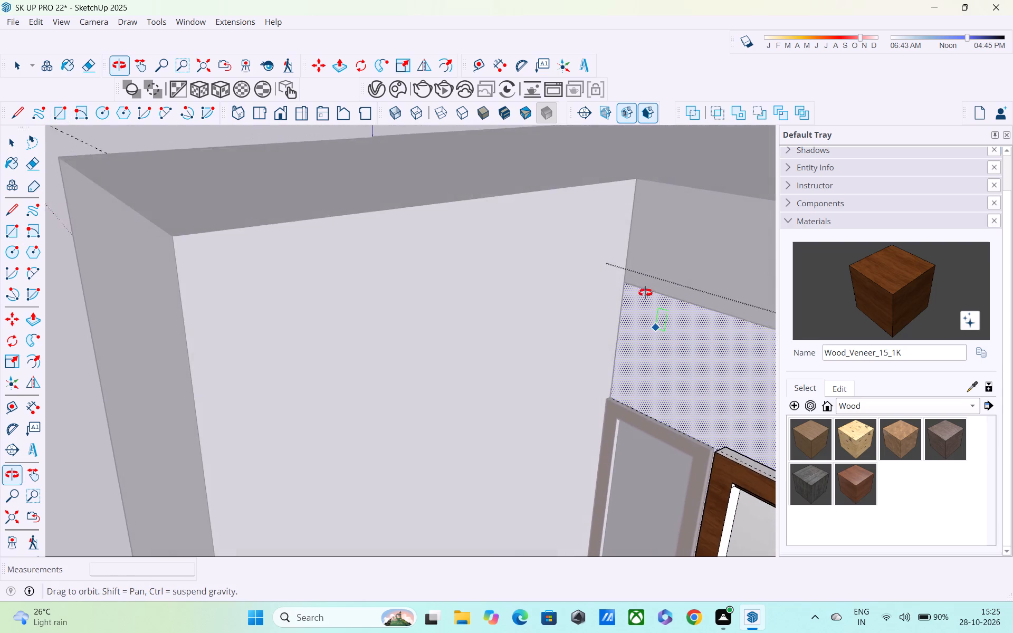
{"action": "middle_click_drag", "start_coordinate": [645, 293], "coordinate": [644, 290]}
{"action": "left_click", "coordinate": [627, 285]}
{"action": "middle_click_drag", "start_coordinate": [732, 468], "coordinate": [718, 459], "text": "shift"}
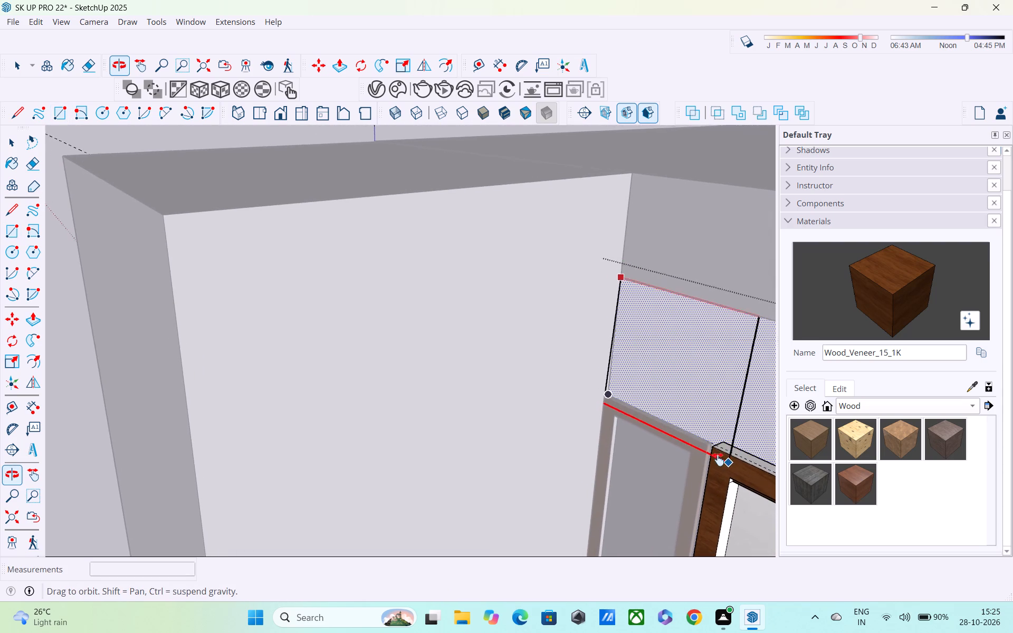
{"action": "middle_click_drag", "start_coordinate": [718, 459], "coordinate": [463, 427], "text": "shift"}
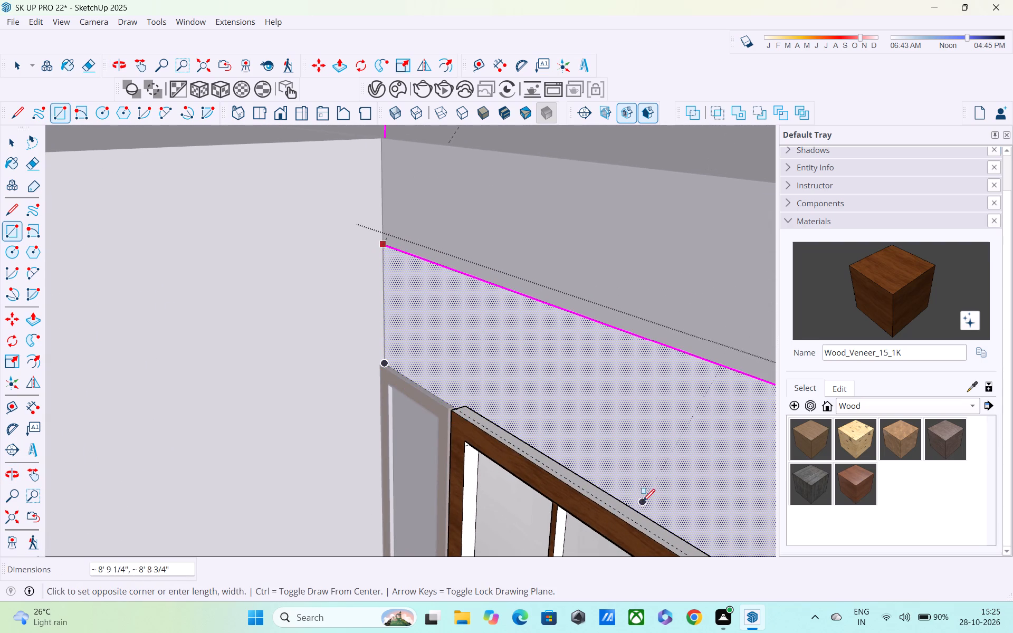
{"action": "middle_click_drag", "start_coordinate": [643, 503], "coordinate": [365, 393], "text": "shift"}
{"action": "scroll", "coordinate": [365, 392], "scroll_direction": "down", "scroll_amount": 6}
{"action": "scroll", "coordinate": [501, 430], "scroll_direction": "up", "scroll_amount": 1}
{"action": "scroll", "coordinate": [528, 442], "scroll_direction": "down", "scroll_amount": 4}
{"action": "middle_click_drag", "start_coordinate": [608, 524], "coordinate": [585, 489]}
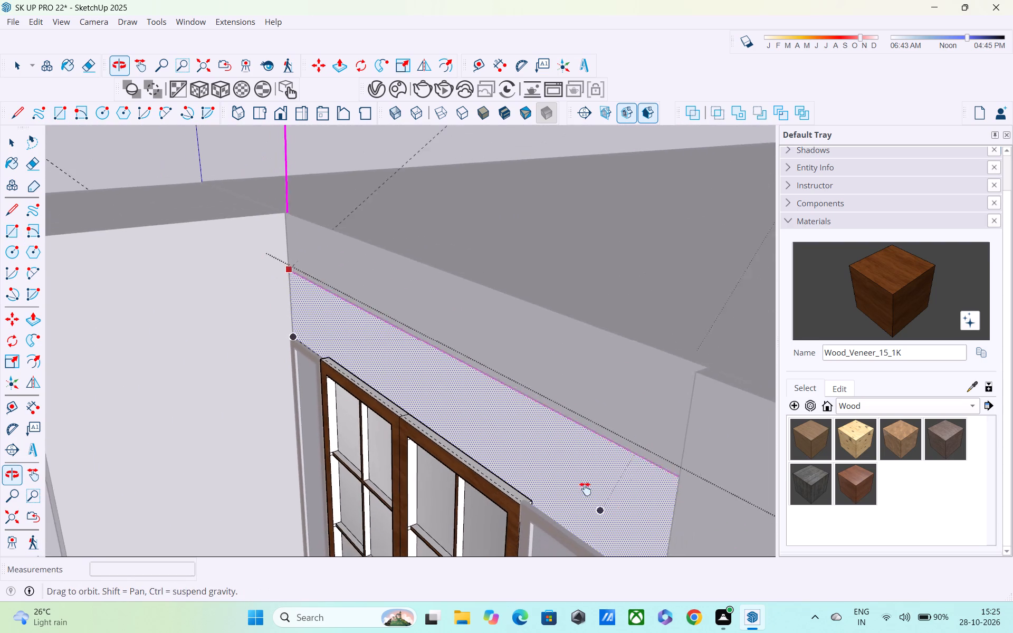
{"action": "middle_click_drag", "start_coordinate": [585, 489], "coordinate": [484, 418]}
{"action": "scroll", "coordinate": [484, 418], "scroll_direction": "up", "scroll_amount": 1}
{"action": "middle_click_drag", "start_coordinate": [527, 455], "coordinate": [897, 459]}
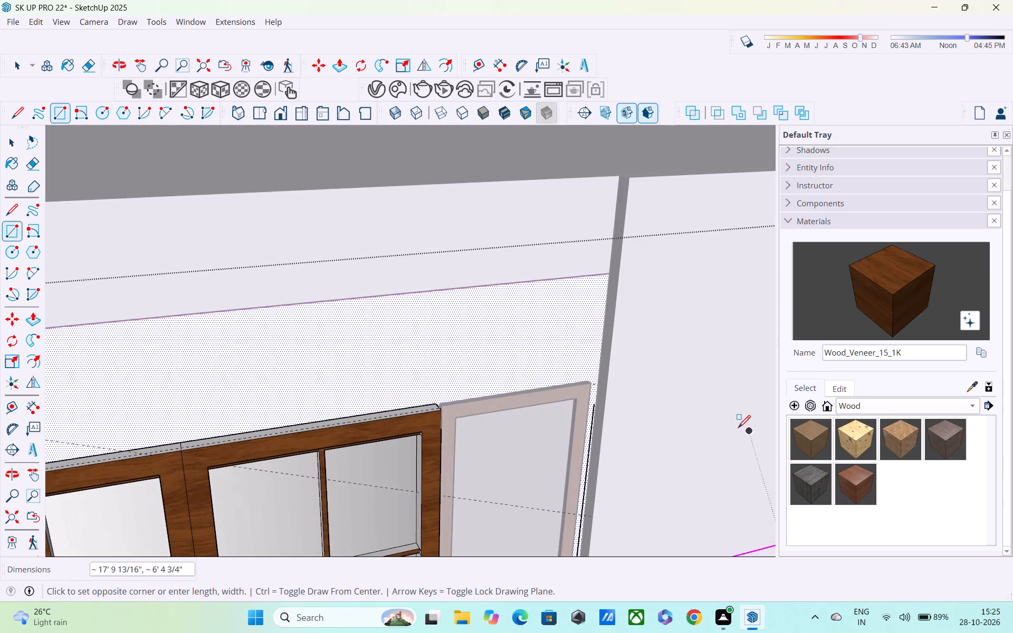
{"action": "scroll", "coordinate": [734, 428], "scroll_direction": "up", "scroll_amount": 4}
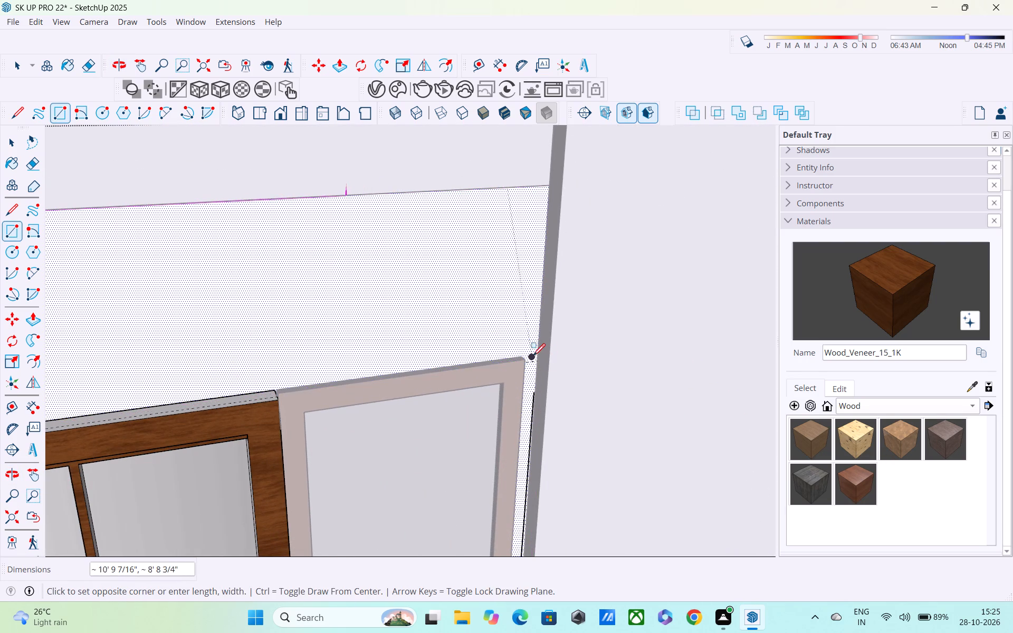
{"action": "middle_click_drag", "start_coordinate": [543, 357], "coordinate": [792, 404]}
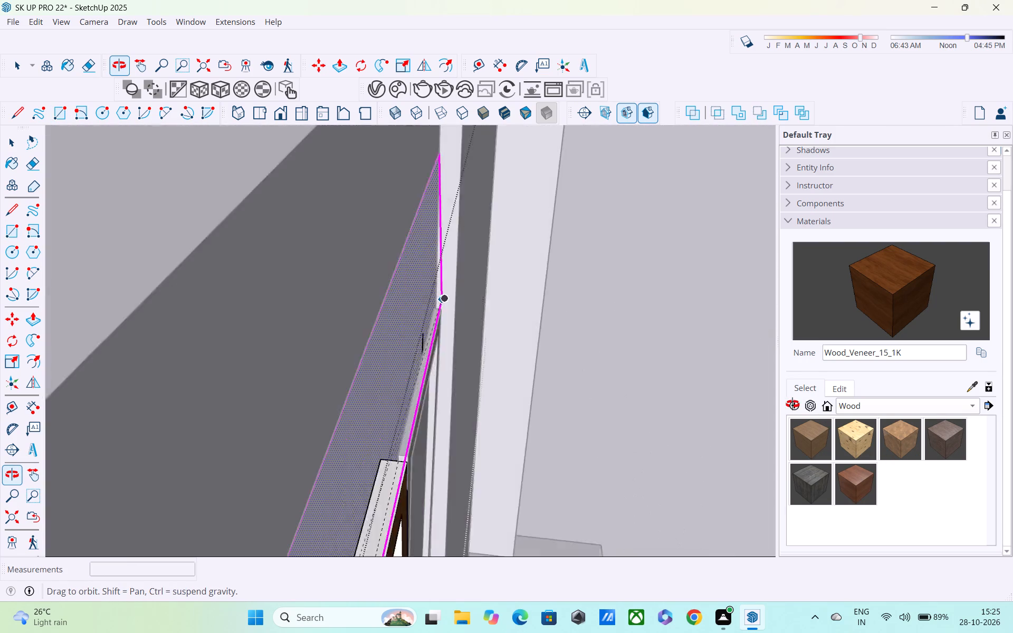
{"action": "middle_click_drag", "start_coordinate": [792, 404], "coordinate": [783, 397]}
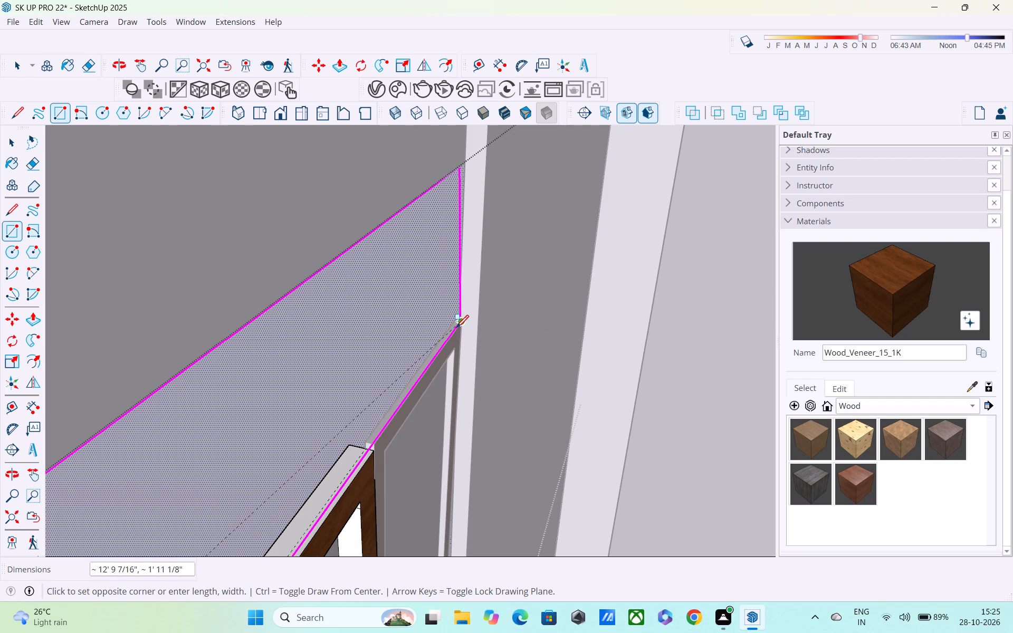
{"action": "left_click", "coordinate": [456, 328]}
Select the new rectangle with its edges and scale its end out to the adjoining wall, about 1.02 in red and 3.32 in green.
{"action": "scroll", "coordinate": [458, 335], "scroll_direction": "down", "scroll_amount": 5}
{"action": "middle_click_drag", "start_coordinate": [460, 359], "coordinate": [190, 35]}
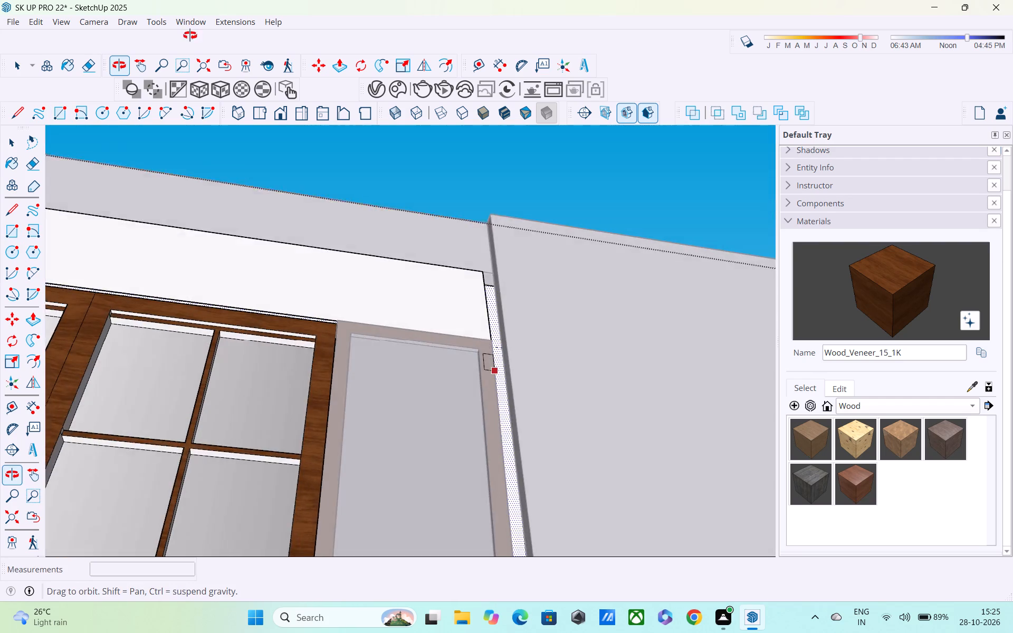
{"action": "middle_click_drag", "start_coordinate": [190, 35], "coordinate": [194, 45]}
{"action": "scroll", "coordinate": [222, 152], "scroll_direction": "down", "scroll_amount": 6}
{"action": "middle_click_drag", "start_coordinate": [271, 202], "coordinate": [371, 323]}
{"action": "middle_click_drag", "start_coordinate": [398, 335], "coordinate": [402, 364]}
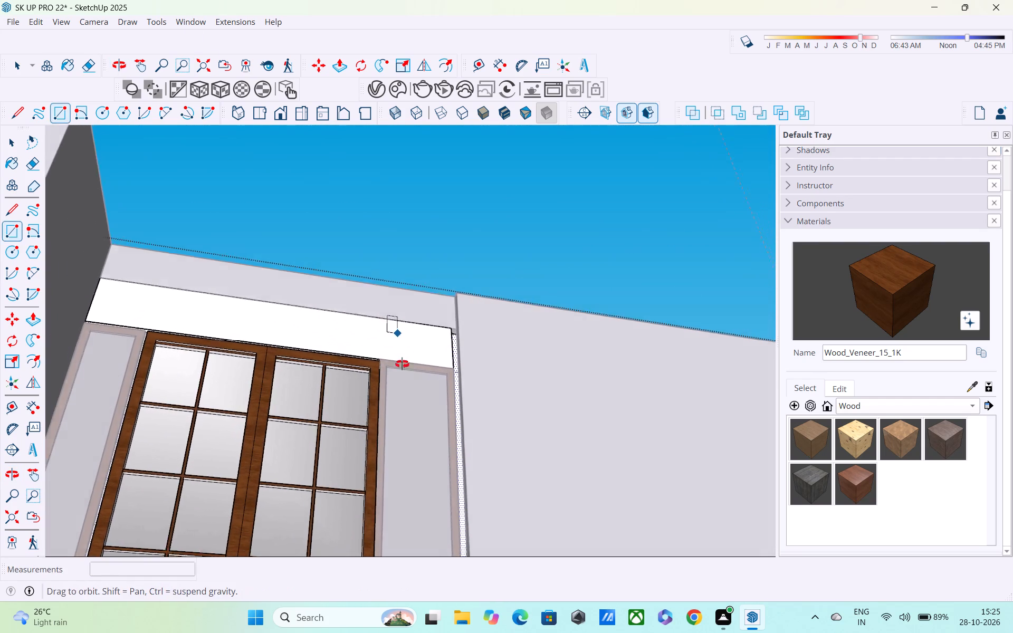
{"action": "middle_click_drag", "start_coordinate": [402, 364], "coordinate": [179, 475]}
{"action": "scroll", "coordinate": [396, 344], "scroll_direction": "up", "scroll_amount": 5}
{"action": "middle_click_drag", "start_coordinate": [444, 350], "coordinate": [339, 618]}
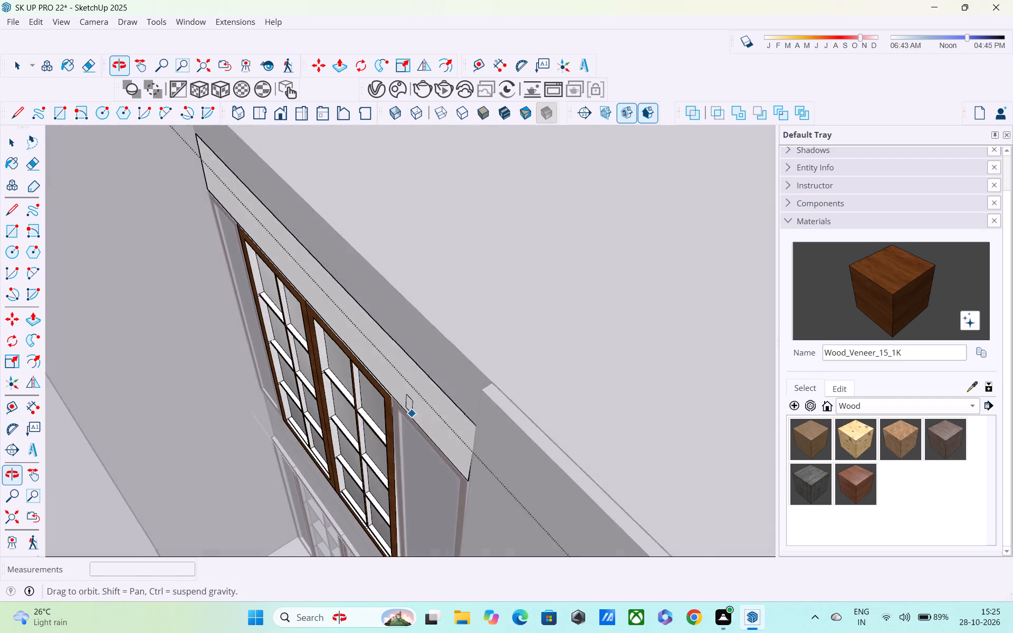
{"action": "middle_click_drag", "start_coordinate": [339, 618], "coordinate": [579, 347]}
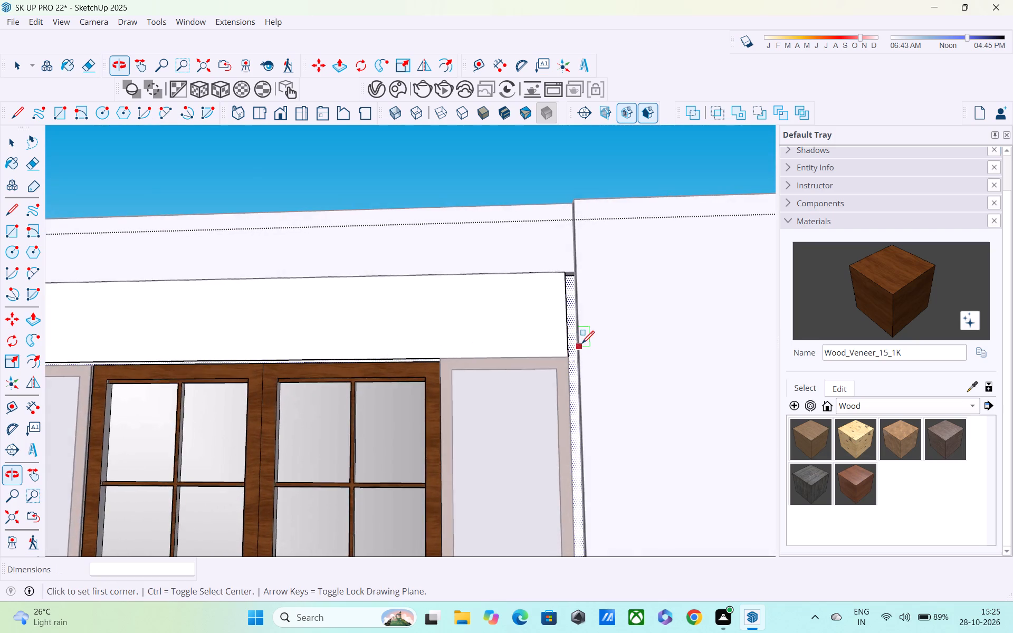
{"action": "scroll", "coordinate": [583, 339], "scroll_direction": "up", "scroll_amount": 5}
{"action": "key", "text": "space"}
{"action": "left_click", "coordinate": [568, 339]}
{"action": "left_click", "coordinate": [539, 322]}
{"action": "left_click", "coordinate": [539, 322]}
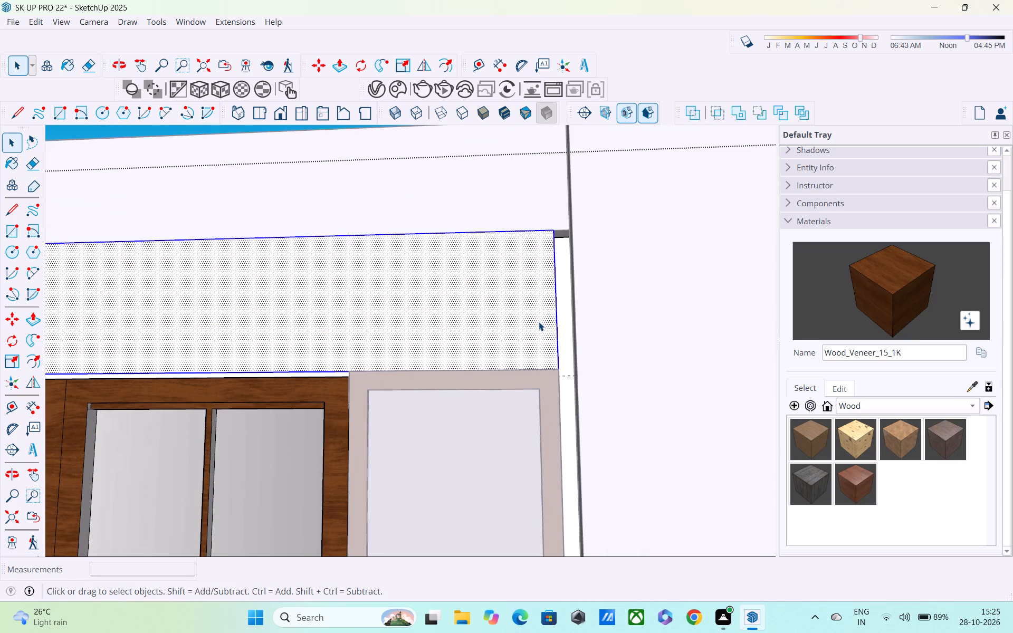
{"action": "key", "text": "s"}
{"action": "scroll", "coordinate": [556, 316], "scroll_direction": "up", "scroll_amount": 5}
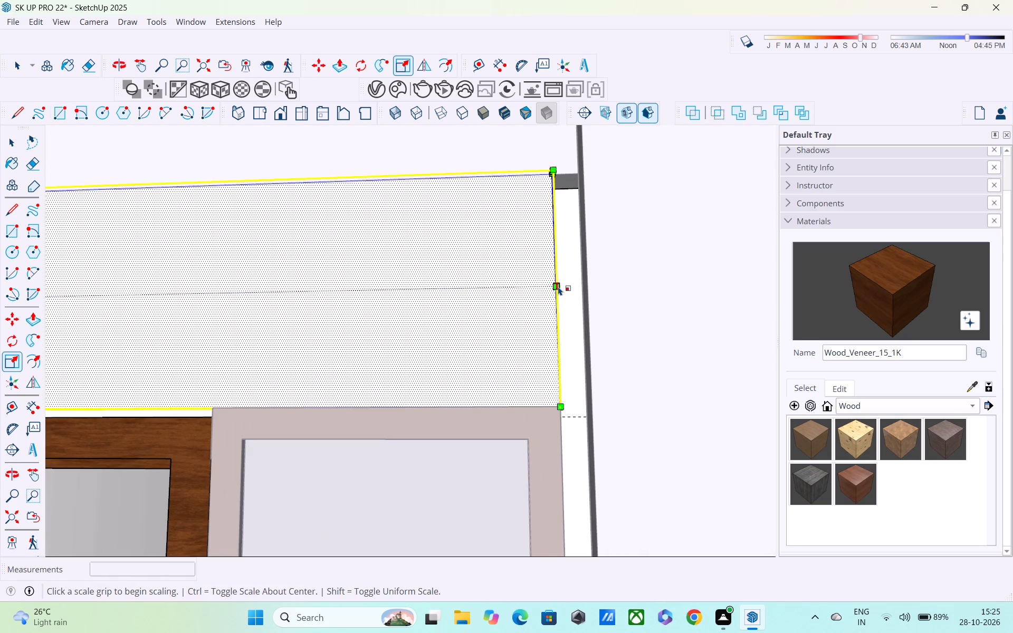
{"action": "left_click", "coordinate": [559, 282]}
{"action": "left_click", "coordinate": [587, 286]}
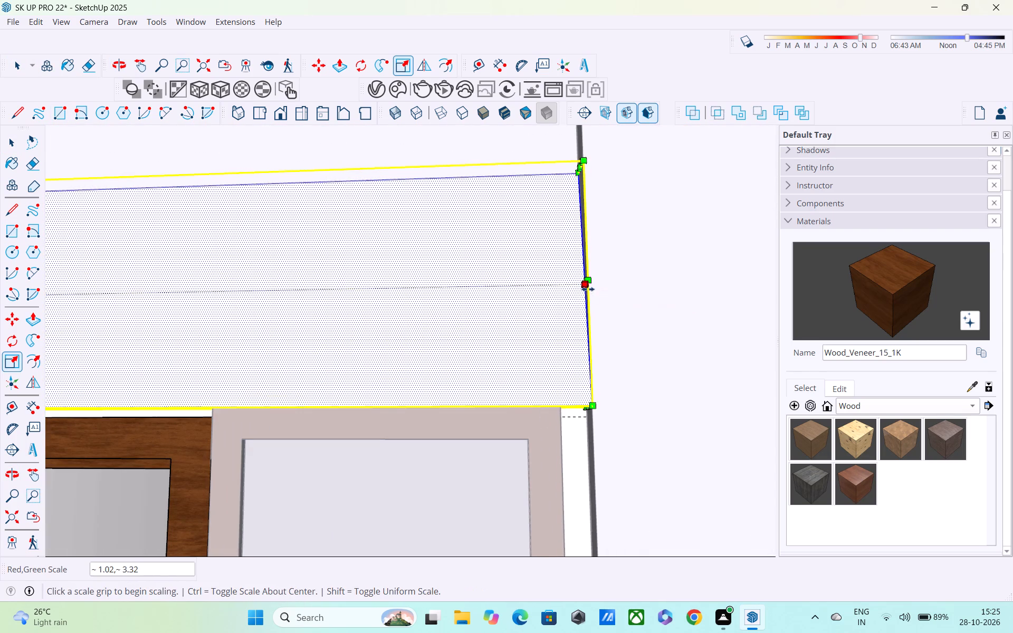
Examine both ends of the scaled face above the window, where it meets the wall blocks and side panels.
{"action": "scroll", "coordinate": [588, 290], "scroll_direction": "down", "scroll_amount": 7}
{"action": "scroll", "coordinate": [544, 320], "scroll_direction": "down", "scroll_amount": 9}
{"action": "middle_click_drag", "start_coordinate": [312, 297], "coordinate": [174, 417]}
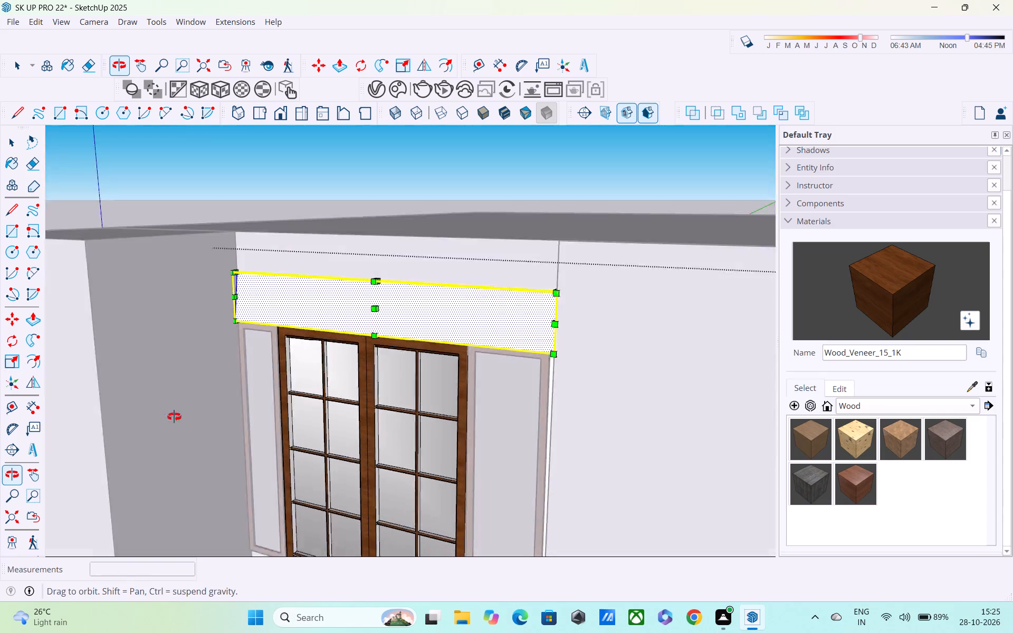
{"action": "middle_click_drag", "start_coordinate": [174, 417], "coordinate": [115, 457]}
{"action": "scroll", "coordinate": [284, 241], "scroll_direction": "up", "scroll_amount": 8}
{"action": "middle_click_drag", "start_coordinate": [269, 272], "coordinate": [214, 367]}
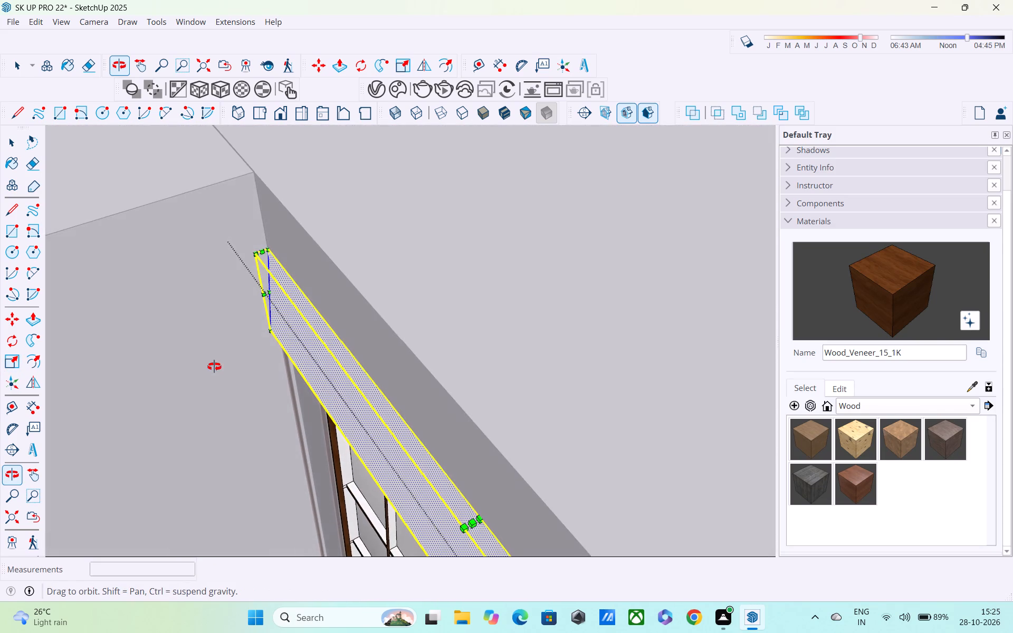
{"action": "middle_click_drag", "start_coordinate": [214, 367], "coordinate": [459, 151]}
{"action": "scroll", "coordinate": [393, 260], "scroll_direction": "up", "scroll_amount": 4}
{"action": "middle_click_drag", "start_coordinate": [352, 300], "coordinate": [341, 361]}
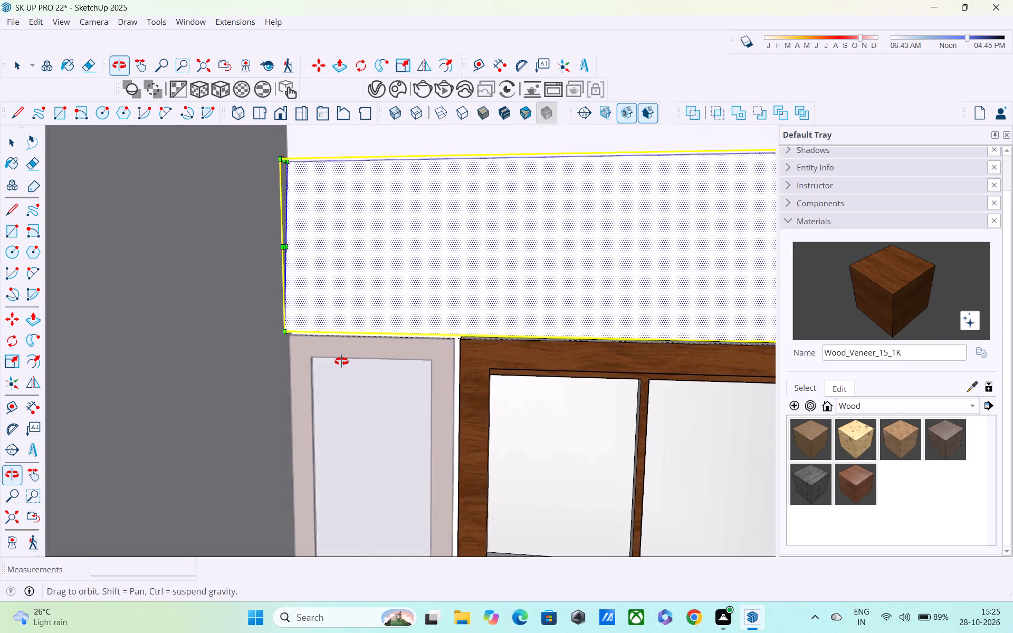
{"action": "middle_click_drag", "start_coordinate": [341, 361], "coordinate": [337, 351]}
{"action": "middle_click_drag", "start_coordinate": [338, 321], "coordinate": [466, 126]}
{"action": "scroll", "coordinate": [467, 124], "scroll_direction": "up", "scroll_amount": 1}
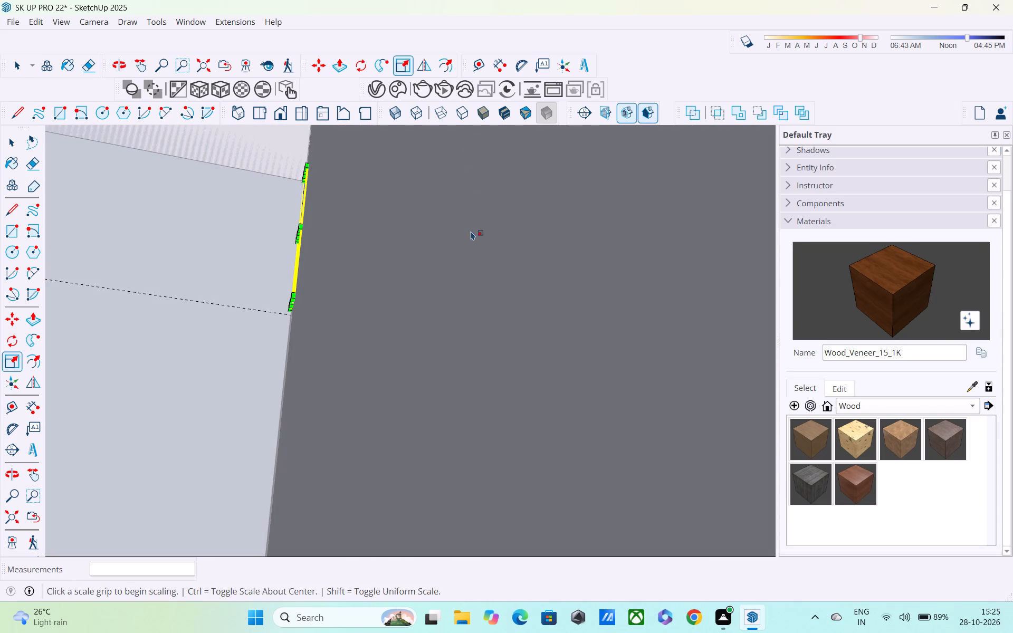
{"action": "left_click", "coordinate": [0, 518]}
{"action": "left_click", "coordinate": [8, 511]}
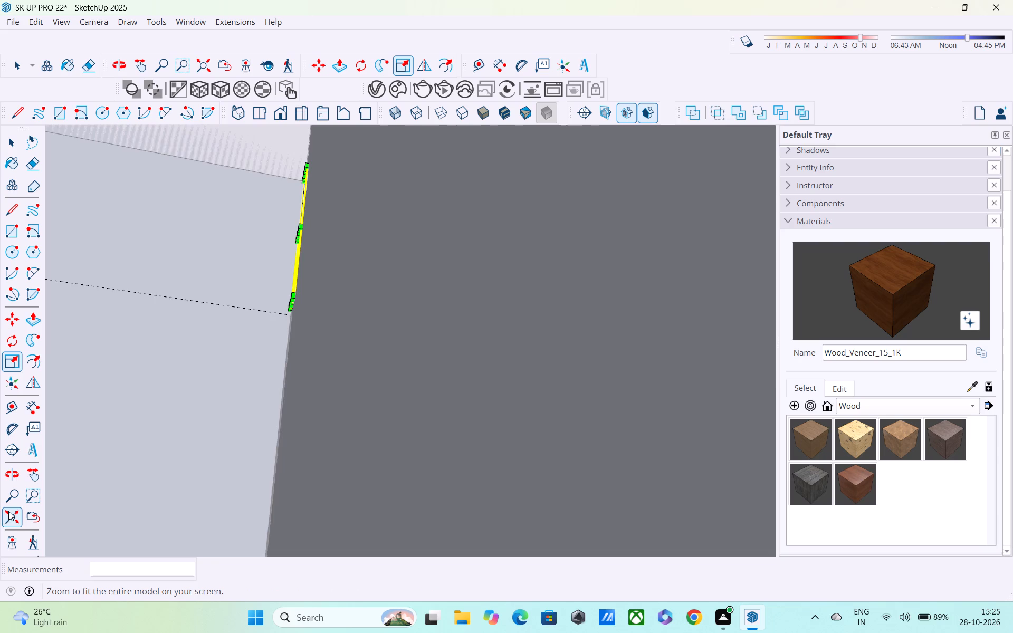
{"action": "middle_click_drag", "start_coordinate": [597, 395], "coordinate": [568, 338]}
{"action": "middle_click_drag", "start_coordinate": [559, 339], "coordinate": [437, 395]}
{"action": "scroll", "coordinate": [492, 302], "scroll_direction": "up", "scroll_amount": 11}
{"action": "scroll", "coordinate": [563, 334], "scroll_direction": "up", "scroll_amount": 5}
{"action": "middle_click_drag", "start_coordinate": [561, 343], "coordinate": [128, 243]}
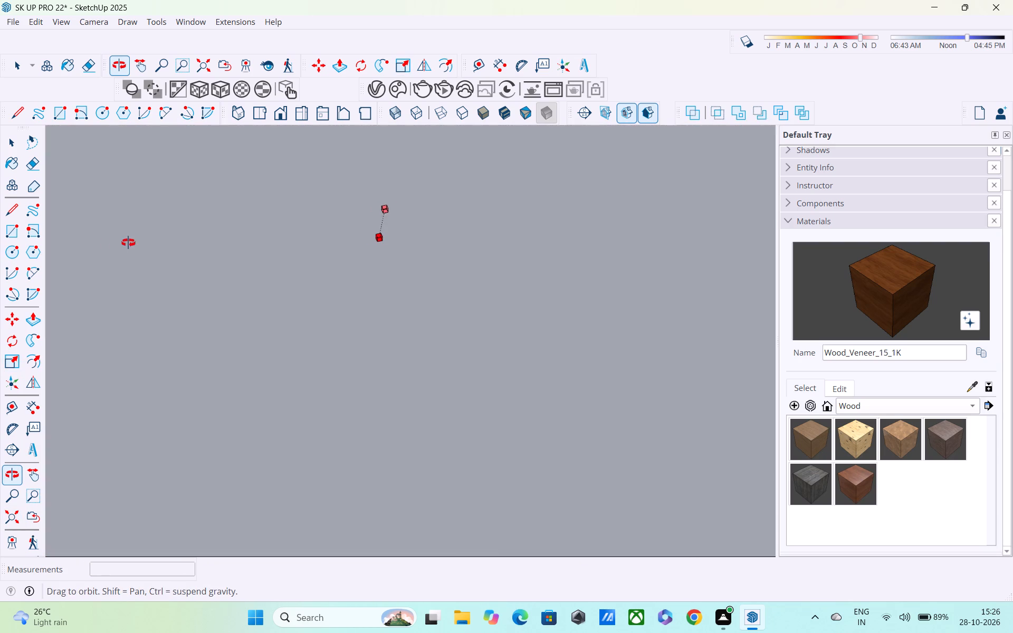
{"action": "middle_click_drag", "start_coordinate": [128, 243], "coordinate": [284, 251]}
{"action": "scroll", "coordinate": [386, 259], "scroll_direction": "up", "scroll_amount": 5}
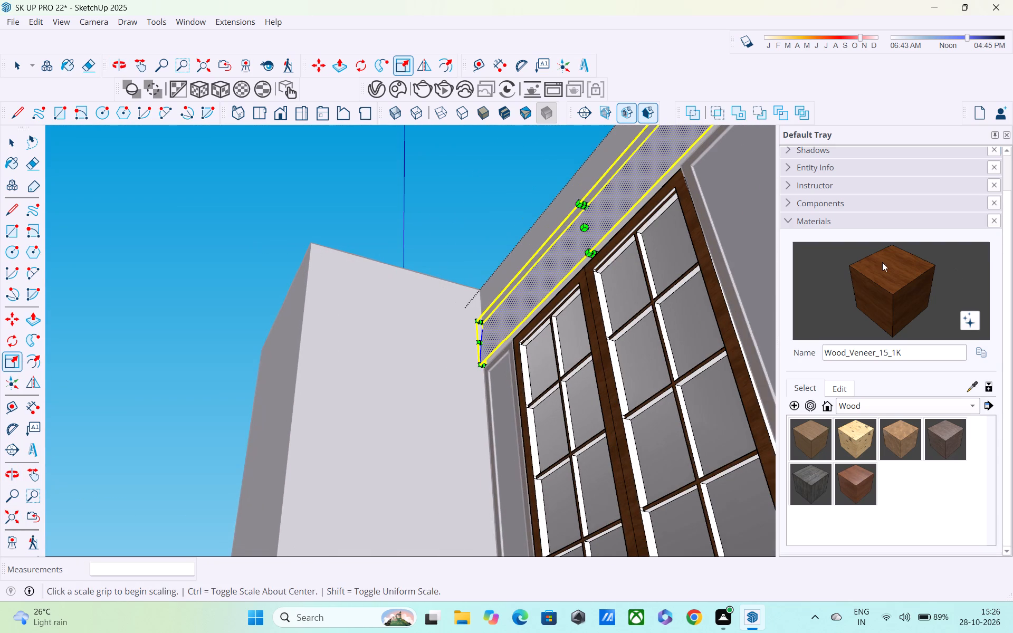
{"action": "middle_click_drag", "start_coordinate": [633, 259], "coordinate": [563, 426]}
{"action": "middle_click_drag", "start_coordinate": [564, 337], "coordinate": [570, 390]}
Clear the selection, leave the open group, and check the face above the double window from below.
{"action": "key", "text": "space"}
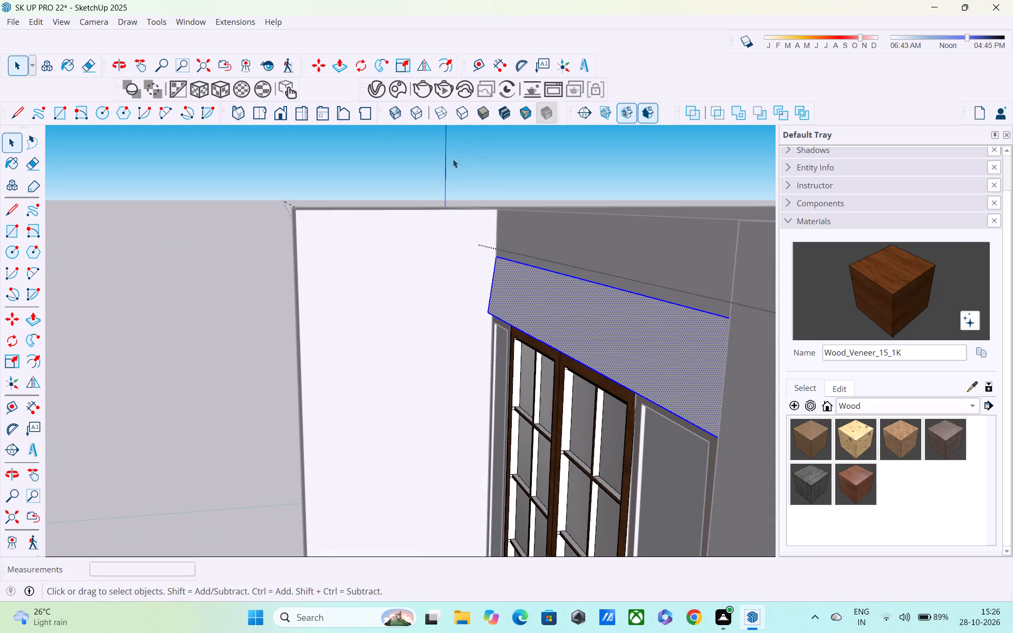
{"action": "left_click", "coordinate": [453, 159]}
{"action": "middle_click_drag", "start_coordinate": [492, 212], "coordinate": [677, 252]}
{"action": "scroll", "coordinate": [679, 247], "scroll_direction": "down", "scroll_amount": 6}
{"action": "middle_click_drag", "start_coordinate": [679, 271], "coordinate": [683, 248]}
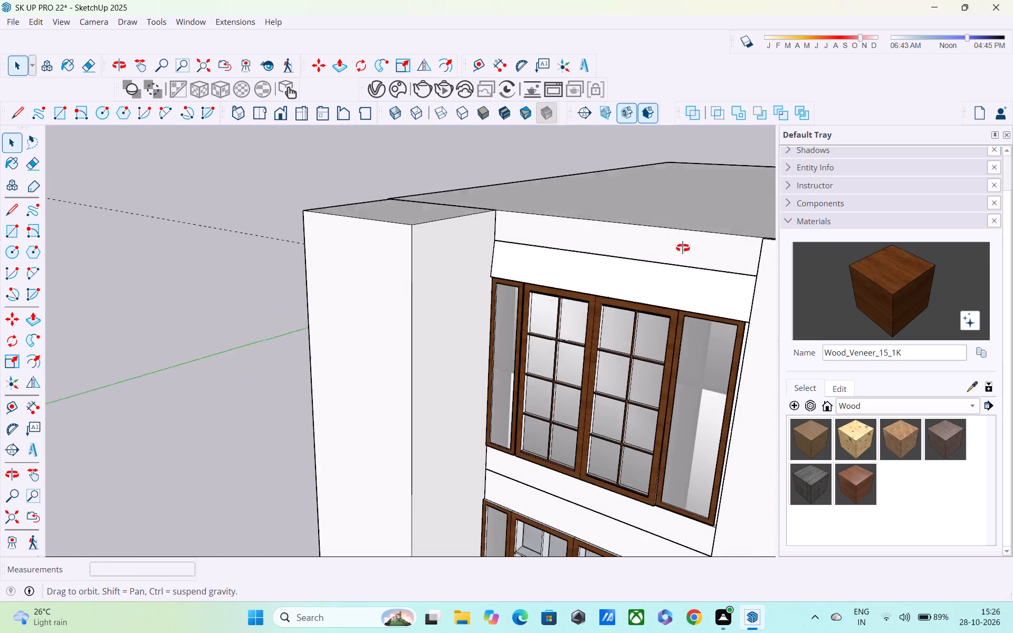
{"action": "middle_click_drag", "start_coordinate": [683, 248], "coordinate": [725, 127]}
{"action": "scroll", "coordinate": [678, 250], "scroll_direction": "up", "scroll_amount": 6}
{"action": "scroll", "coordinate": [623, 343], "scroll_direction": "up", "scroll_amount": 4}
{"action": "middle_click_drag", "start_coordinate": [619, 314], "coordinate": [598, 252]}
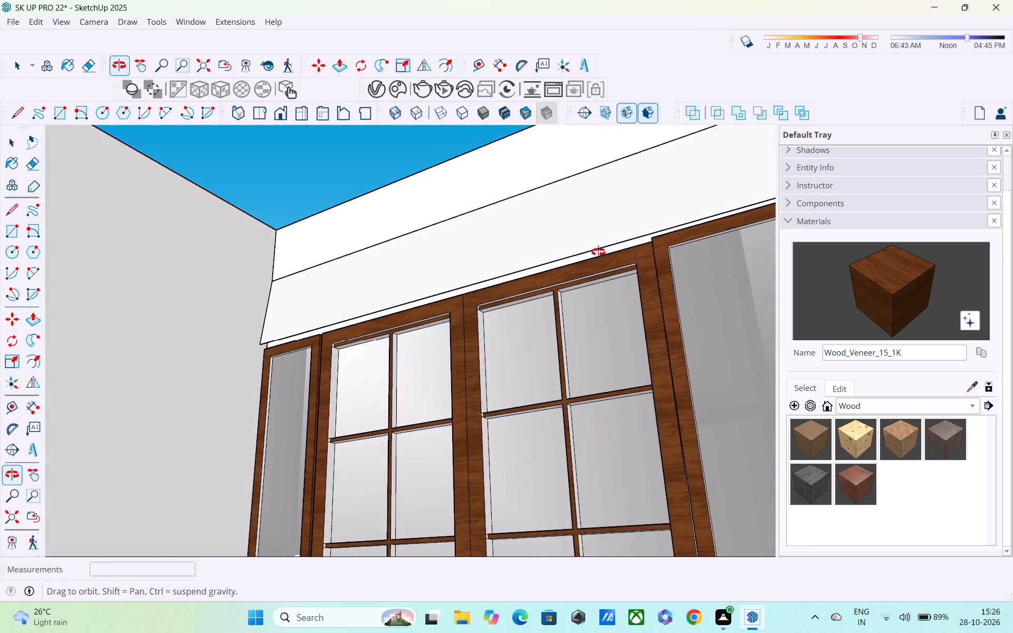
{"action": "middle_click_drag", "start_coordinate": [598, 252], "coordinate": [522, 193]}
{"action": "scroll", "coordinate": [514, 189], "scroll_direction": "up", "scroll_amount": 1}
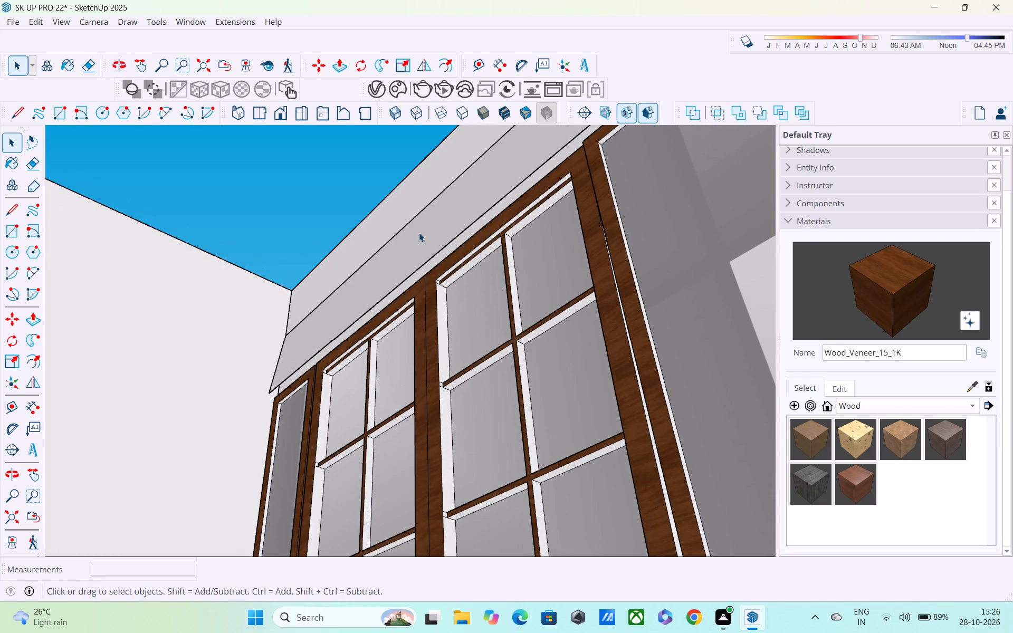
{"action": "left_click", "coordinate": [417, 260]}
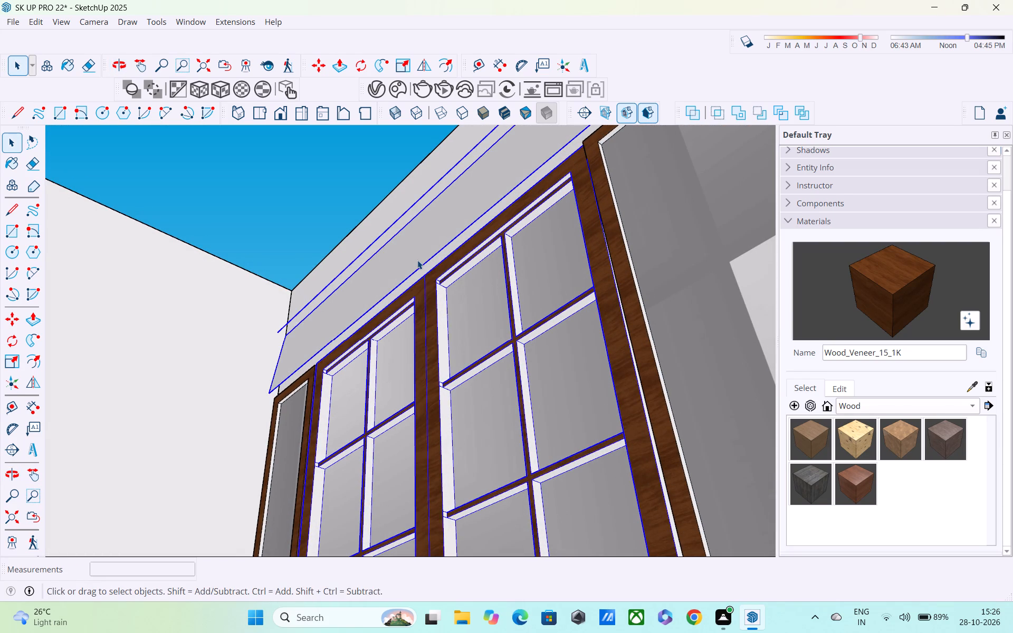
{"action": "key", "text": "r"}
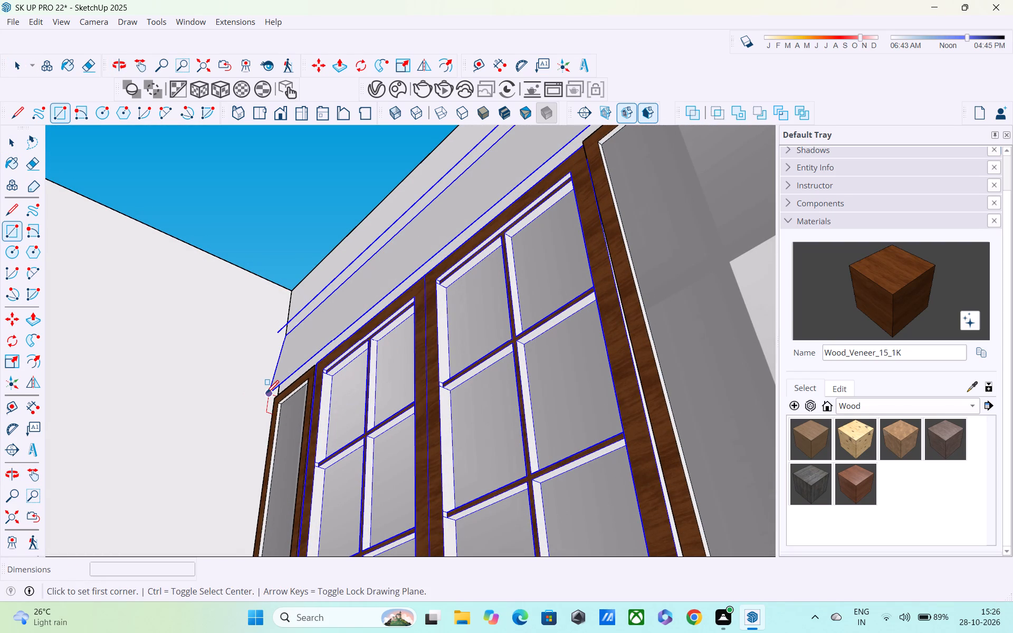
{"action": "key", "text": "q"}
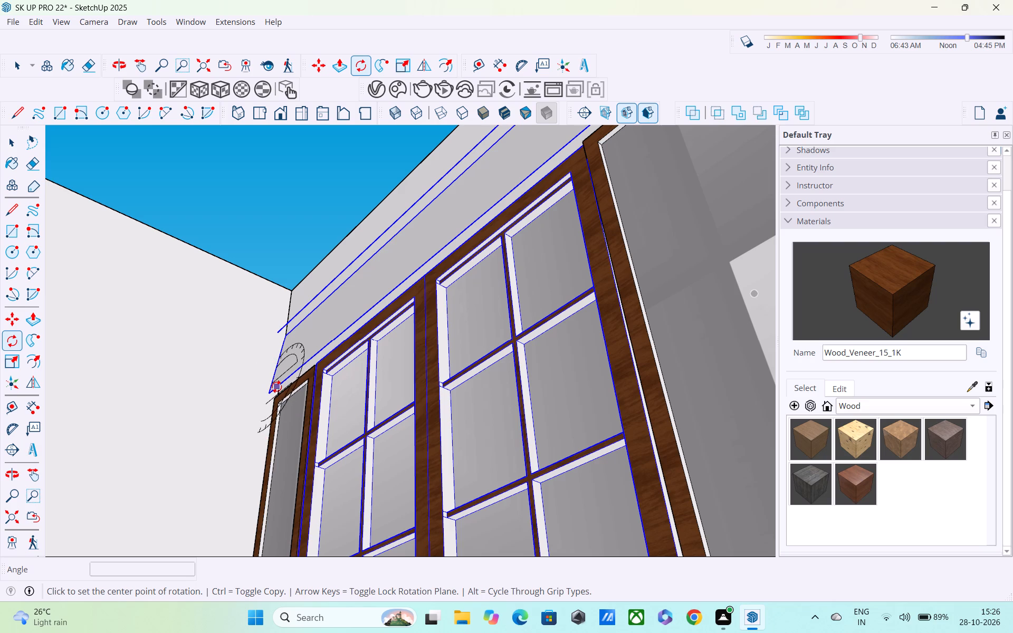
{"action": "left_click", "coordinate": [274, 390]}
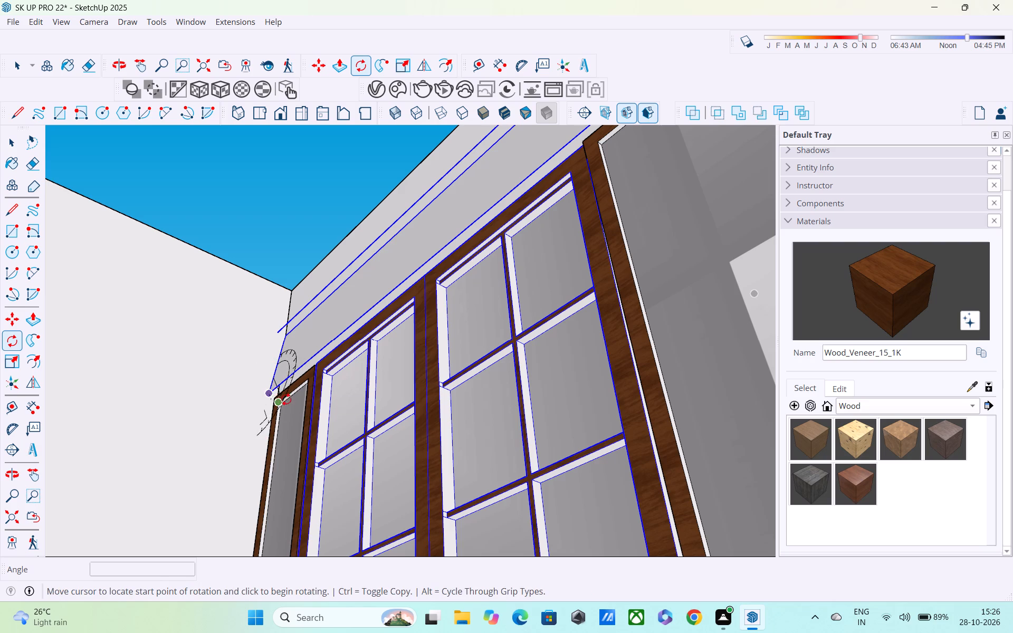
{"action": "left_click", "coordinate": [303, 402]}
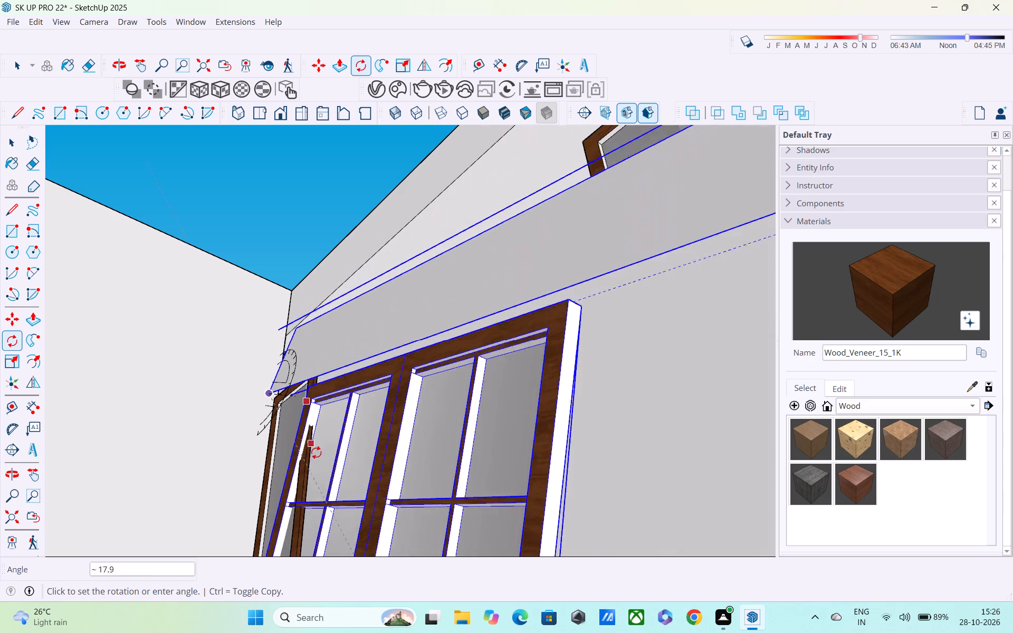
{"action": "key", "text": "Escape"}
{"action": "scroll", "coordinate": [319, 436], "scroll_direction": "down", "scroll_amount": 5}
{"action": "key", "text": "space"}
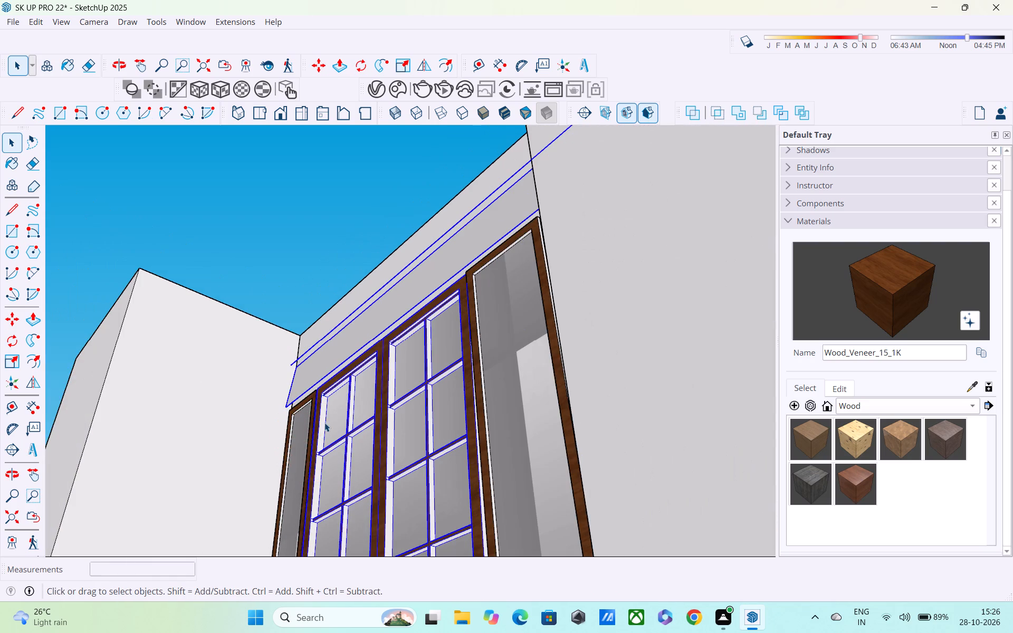
Undo the last scaling of the face above the upper double window and leave its group.
{"action": "scroll", "coordinate": [326, 420], "scroll_direction": "up", "scroll_amount": 1}
{"action": "key", "text": "ctrl+z"}
{"action": "key", "text": "ctrl+z"}
{"action": "middle_click_drag", "start_coordinate": [329, 416], "coordinate": [328, 416]}
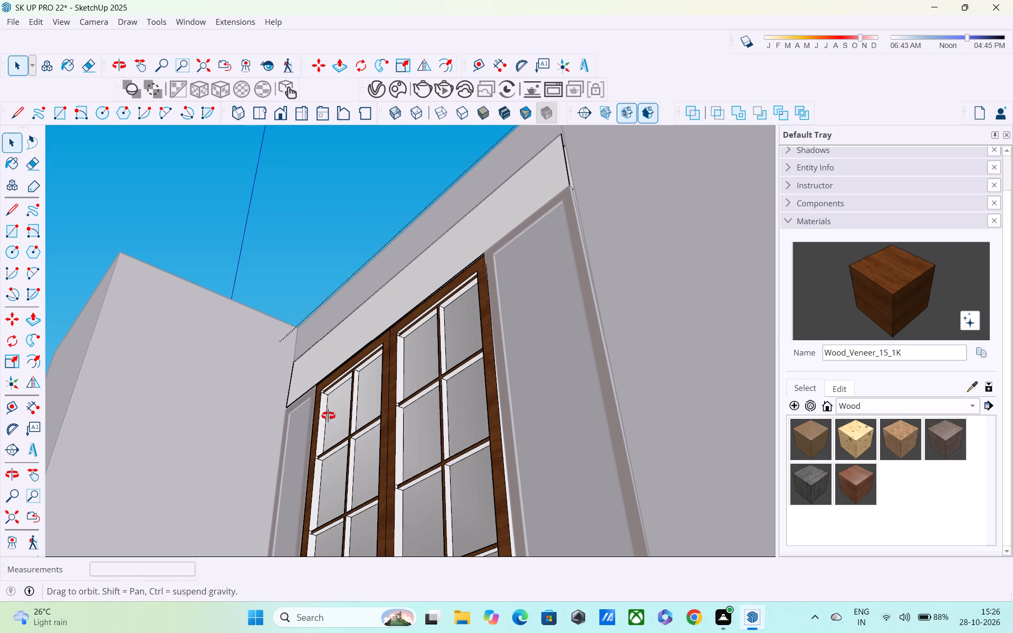
{"action": "middle_click_drag", "start_coordinate": [328, 416], "coordinate": [448, 629]}
{"action": "middle_click_drag", "start_coordinate": [406, 405], "coordinate": [215, 462]}
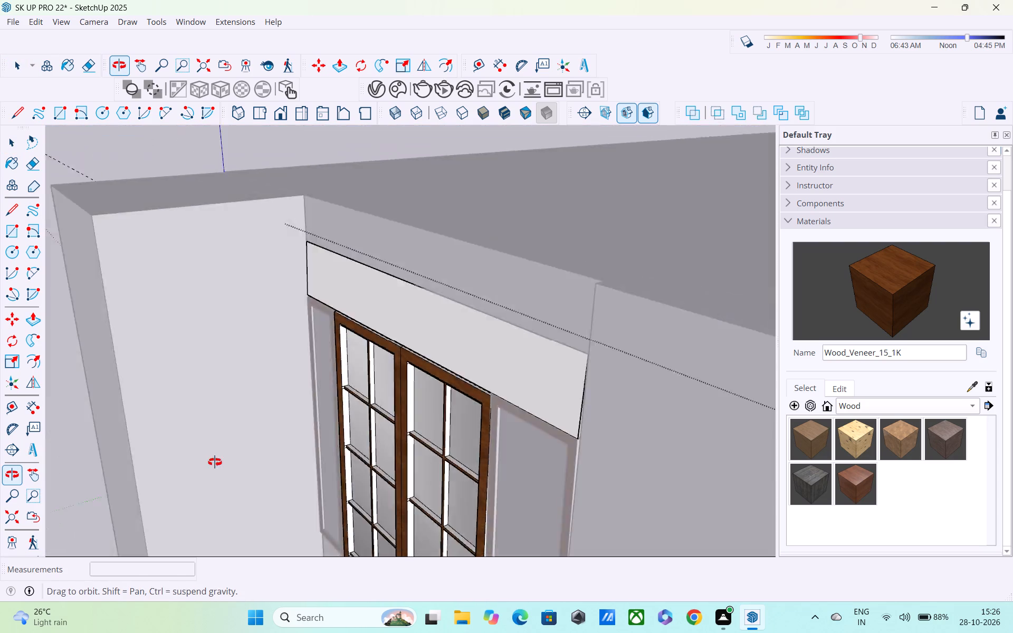
{"action": "middle_click_drag", "start_coordinate": [215, 462], "coordinate": [502, 347]}
{"action": "scroll", "coordinate": [503, 346], "scroll_direction": "up", "scroll_amount": 1}
{"action": "scroll", "coordinate": [503, 346], "scroll_direction": "down", "scroll_amount": 6}
{"action": "key", "text": "space"}
{"action": "scroll", "coordinate": [504, 346], "scroll_direction": "up", "scroll_amount": 1}
{"action": "scroll", "coordinate": [585, 320], "scroll_direction": "down", "scroll_amount": 4}
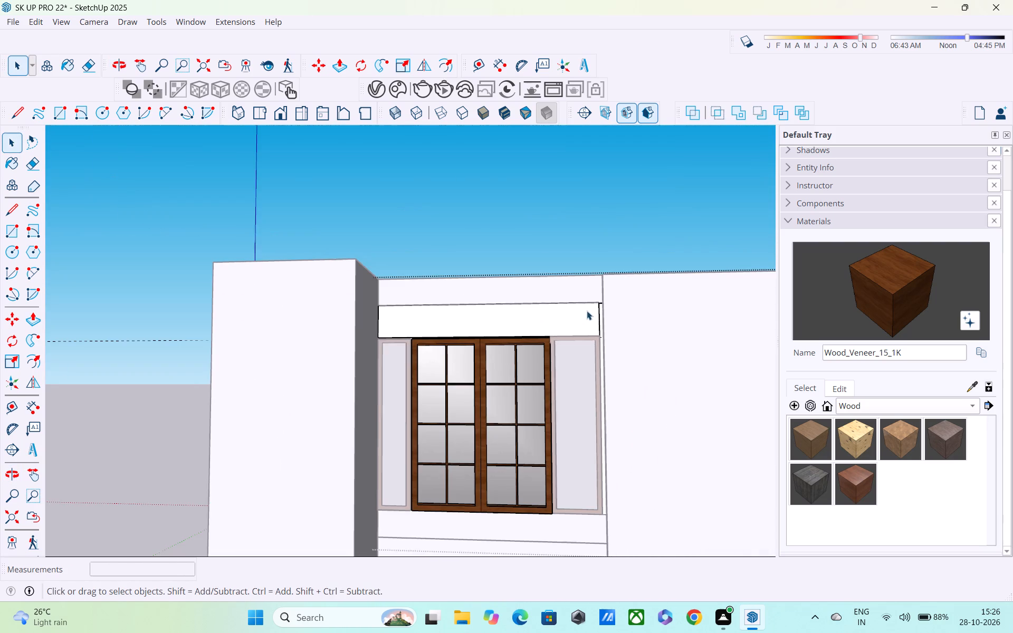
{"action": "left_click", "coordinate": [587, 209]}
Draw a rectangle about 2 9/16" by 2' to fill the gap between the face above the window and the adjoining wall.
{"action": "scroll", "coordinate": [619, 316], "scroll_direction": "up", "scroll_amount": 4}
{"action": "middle_click_drag", "start_coordinate": [613, 313], "coordinate": [617, 391]}
{"action": "scroll", "coordinate": [617, 391], "scroll_direction": "up", "scroll_amount": 8}
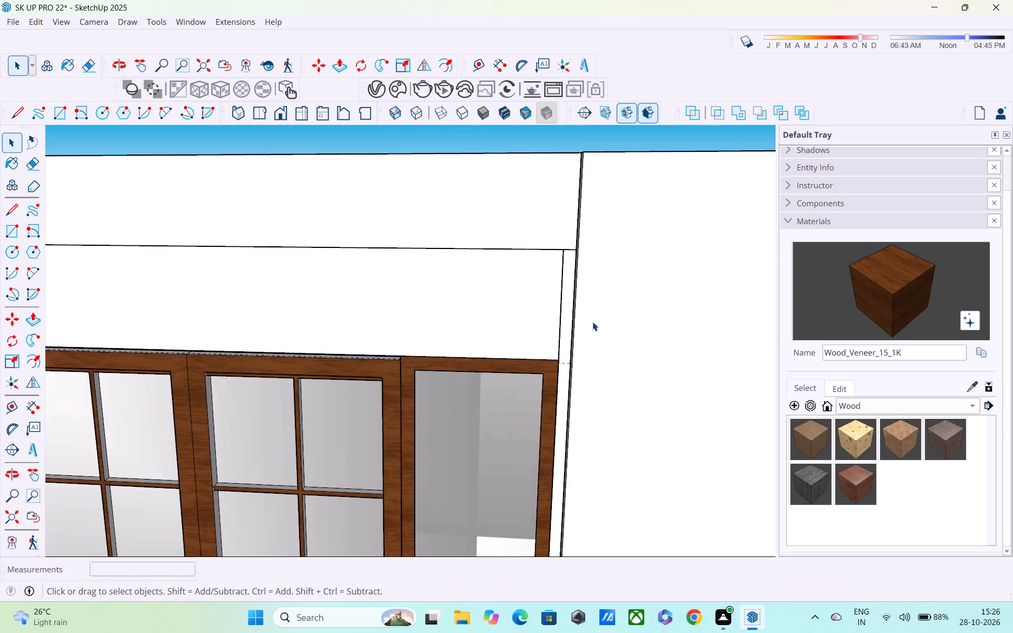
{"action": "scroll", "coordinate": [584, 301], "scroll_direction": "up", "scroll_amount": 6}
{"action": "scroll", "coordinate": [556, 266], "scroll_direction": "up", "scroll_amount": 1}
{"action": "middle_click_drag", "start_coordinate": [556, 266], "coordinate": [303, 171]}
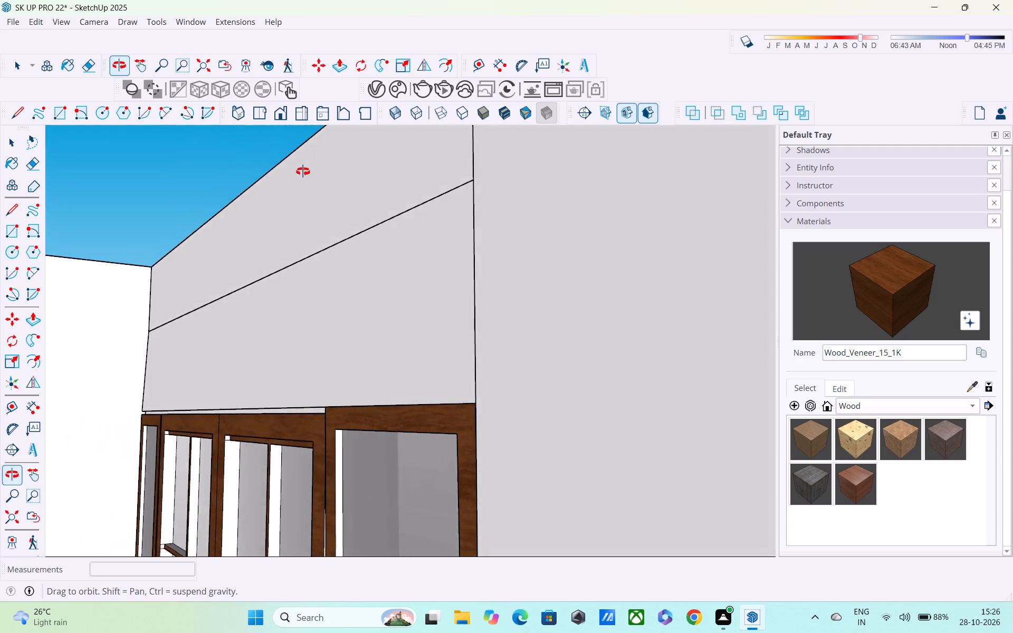
{"action": "middle_click_drag", "start_coordinate": [303, 171], "coordinate": [598, 418]}
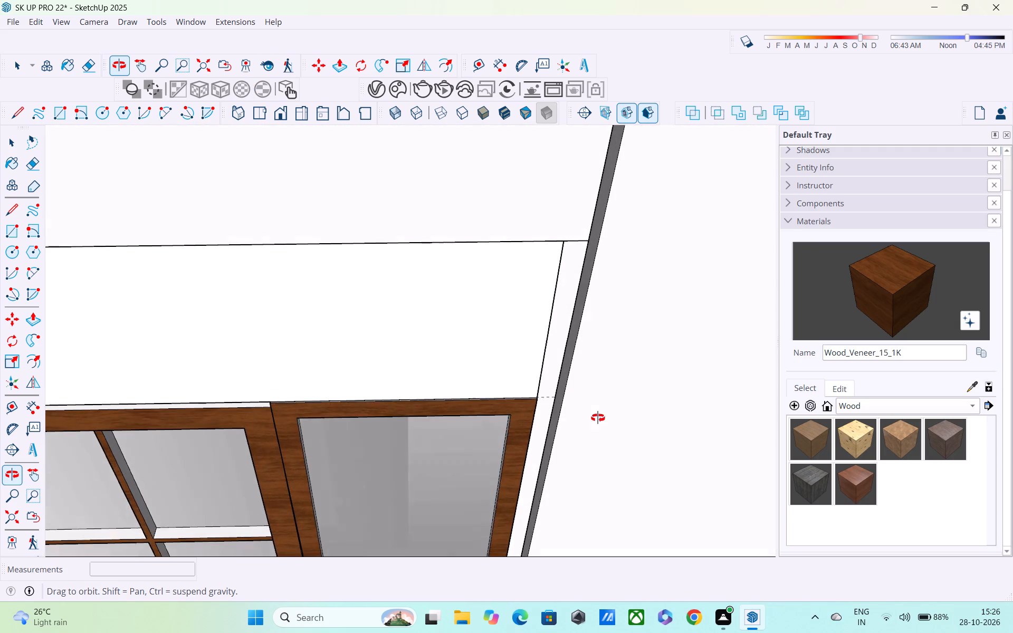
{"action": "middle_click_drag", "start_coordinate": [598, 418], "coordinate": [603, 417]}
{"action": "key", "text": "r"}
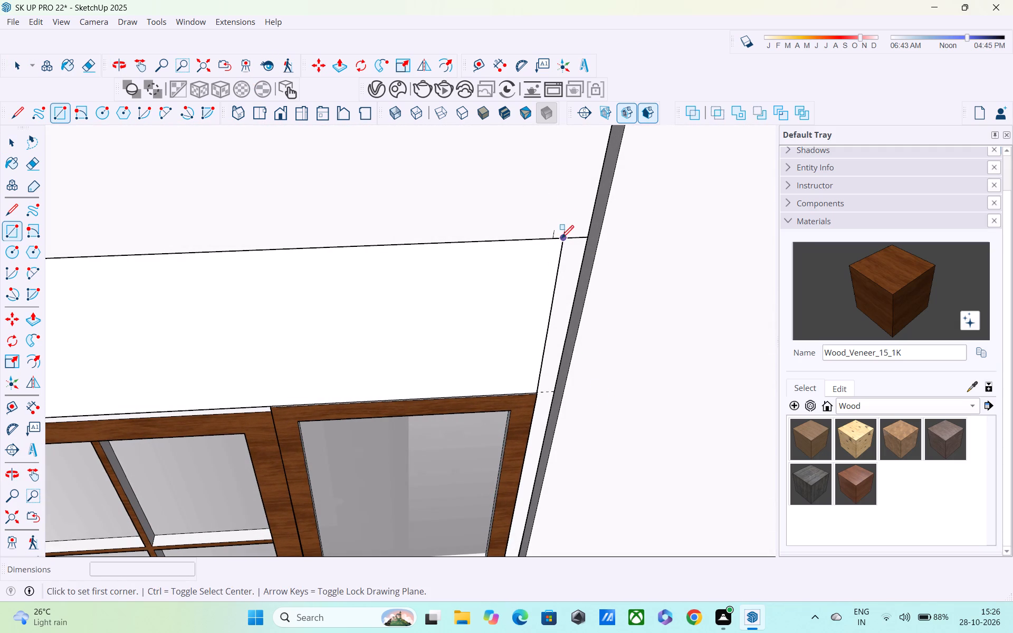
{"action": "left_click", "coordinate": [561, 239]}
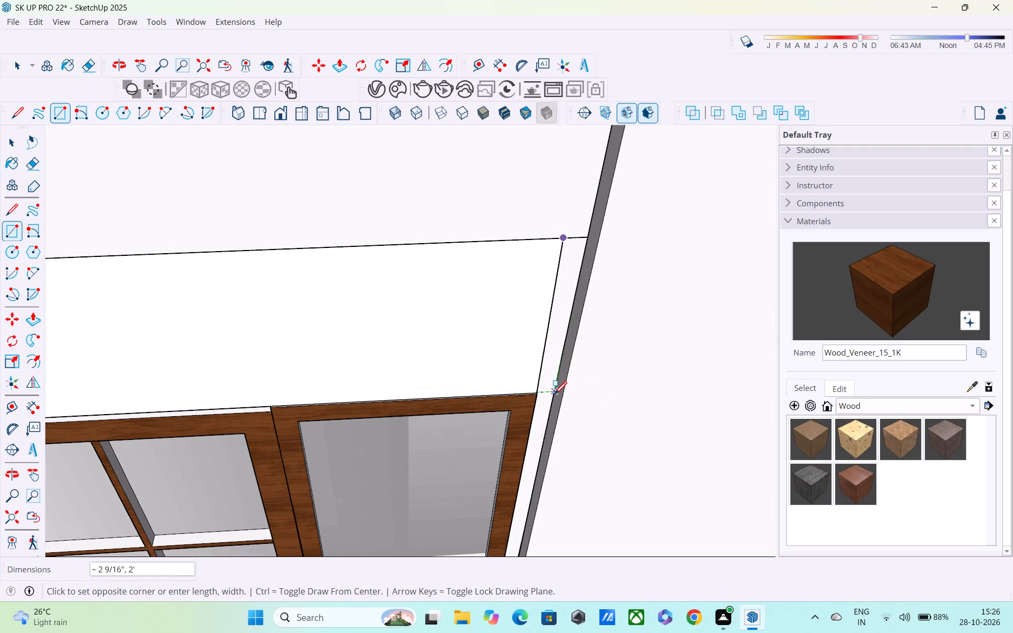
{"action": "left_click", "coordinate": [555, 395]}
Draw a rectangle about 2 7/16" by 10' 1" beside the side panel, from its top outer corner down to the sill.
{"action": "scroll", "coordinate": [550, 399], "scroll_direction": "down", "scroll_amount": 7}
{"action": "scroll", "coordinate": [549, 398], "scroll_direction": "up", "scroll_amount": 1}
{"action": "middle_click_drag", "start_coordinate": [540, 423], "coordinate": [544, 390], "text": "shift"}
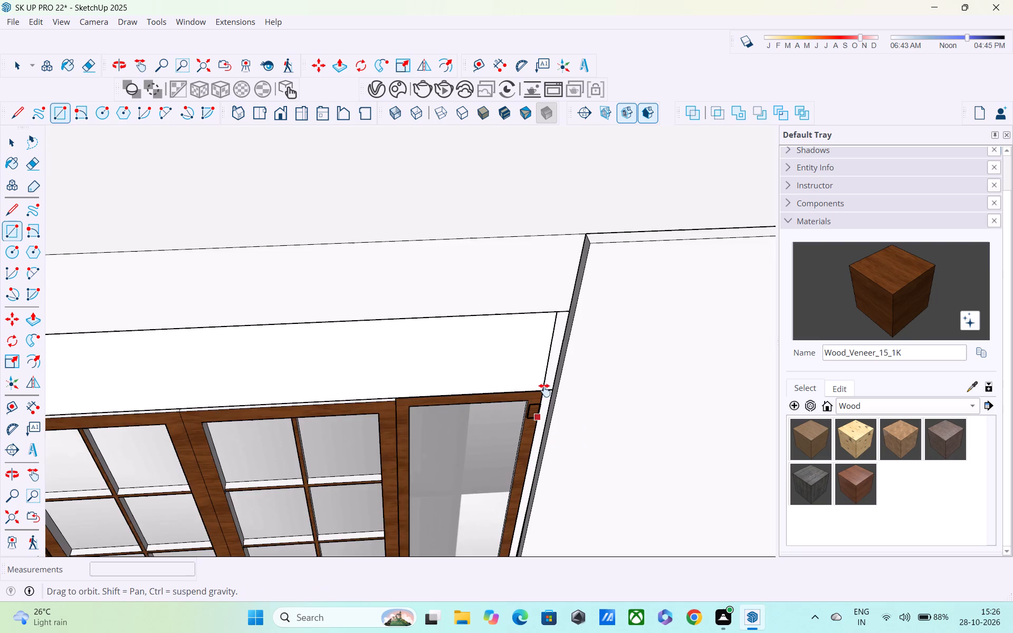
{"action": "middle_click_drag", "start_coordinate": [544, 390], "coordinate": [553, 239], "text": "shift"}
{"action": "left_click", "coordinate": [551, 208]}
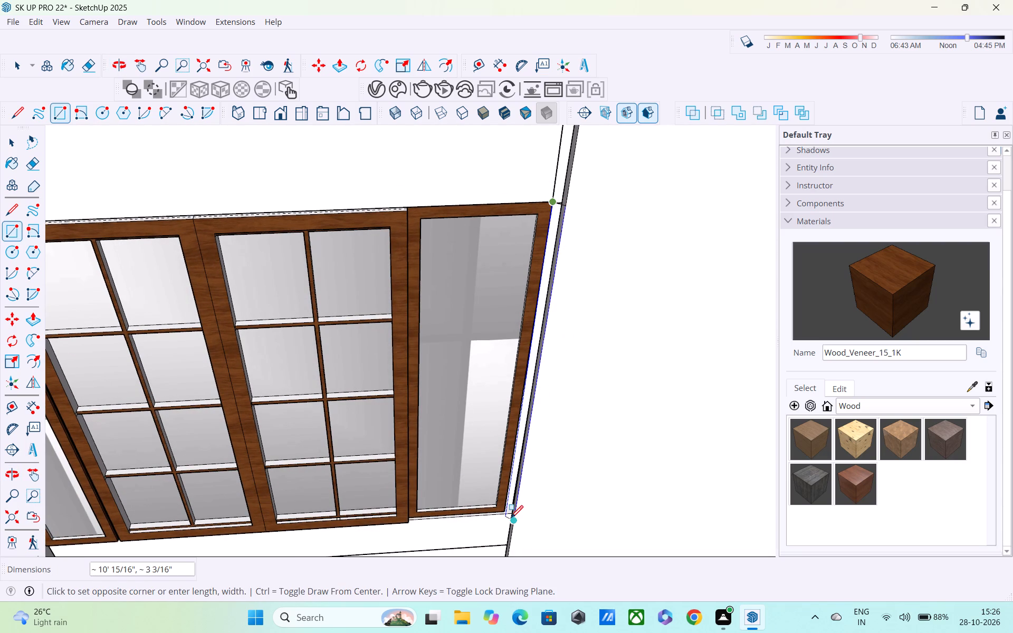
{"action": "scroll", "coordinate": [513, 517], "scroll_direction": "up", "scroll_amount": 13}
{"action": "middle_click_drag", "start_coordinate": [511, 514], "coordinate": [507, 456]}
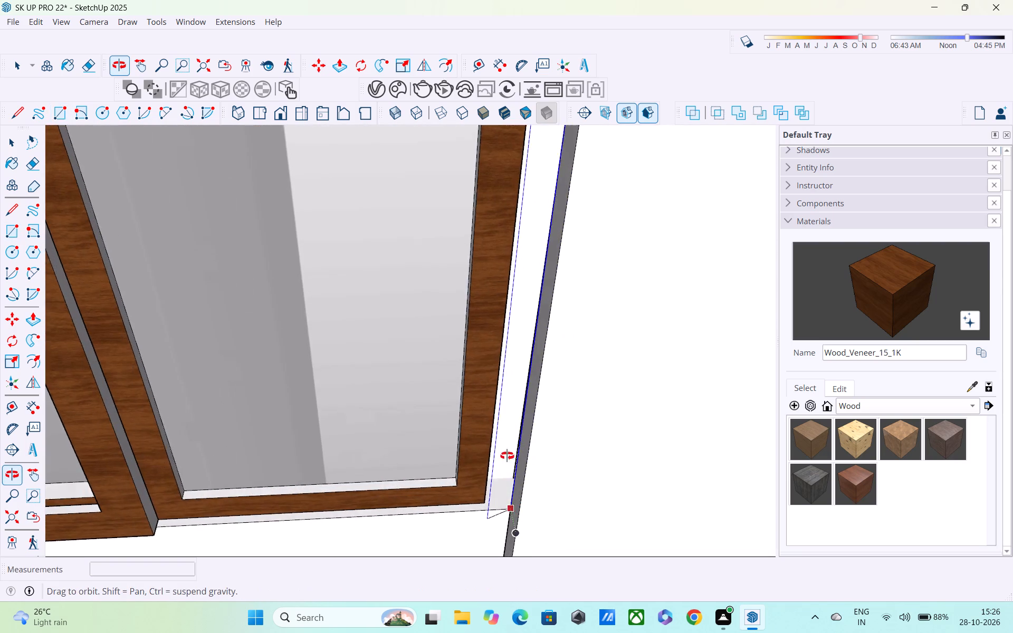
{"action": "middle_click_drag", "start_coordinate": [507, 456], "coordinate": [507, 388]}
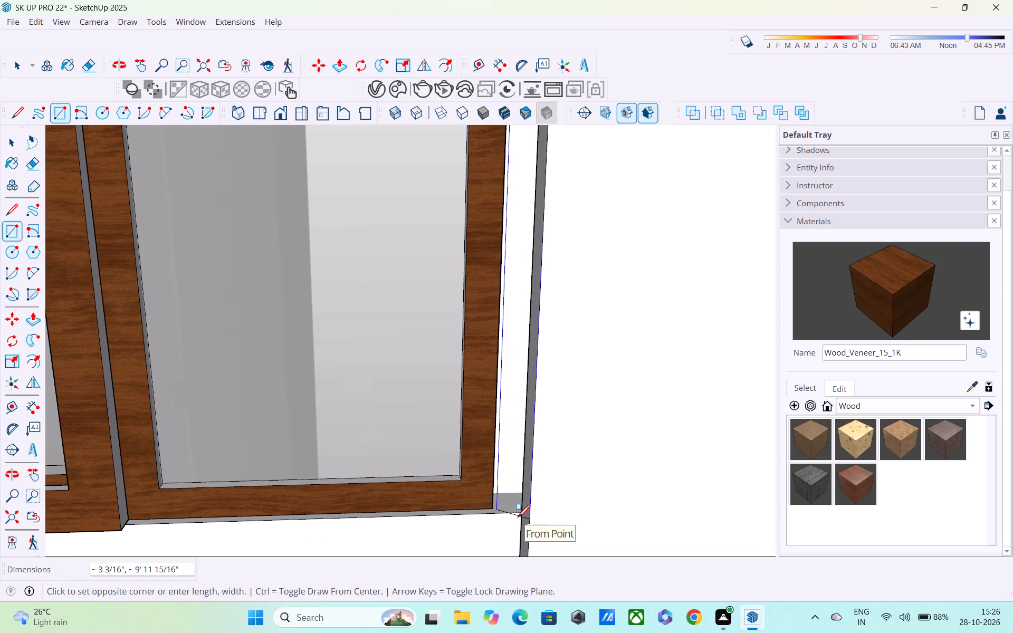
{"action": "scroll", "coordinate": [518, 519], "scroll_direction": "up", "scroll_amount": 11}
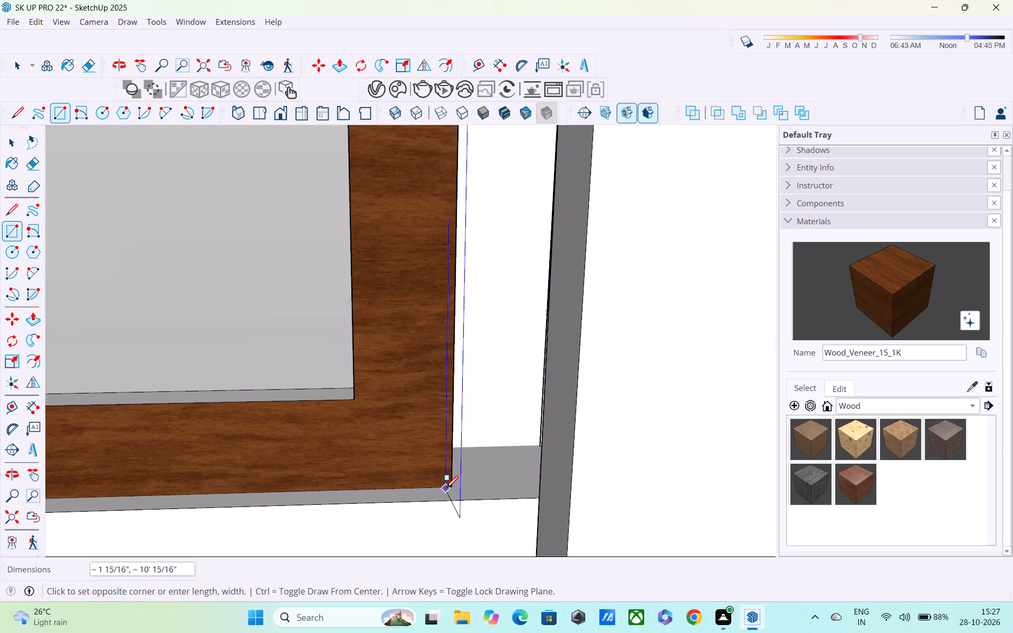
{"action": "left_click", "coordinate": [521, 501]}
Draw a rectangle about 9/16" by 10' from the new strip's bottom corner up along the adjoining wall to fill the remaining gap.
{"action": "scroll", "coordinate": [521, 501], "scroll_direction": "down", "scroll_amount": 4}
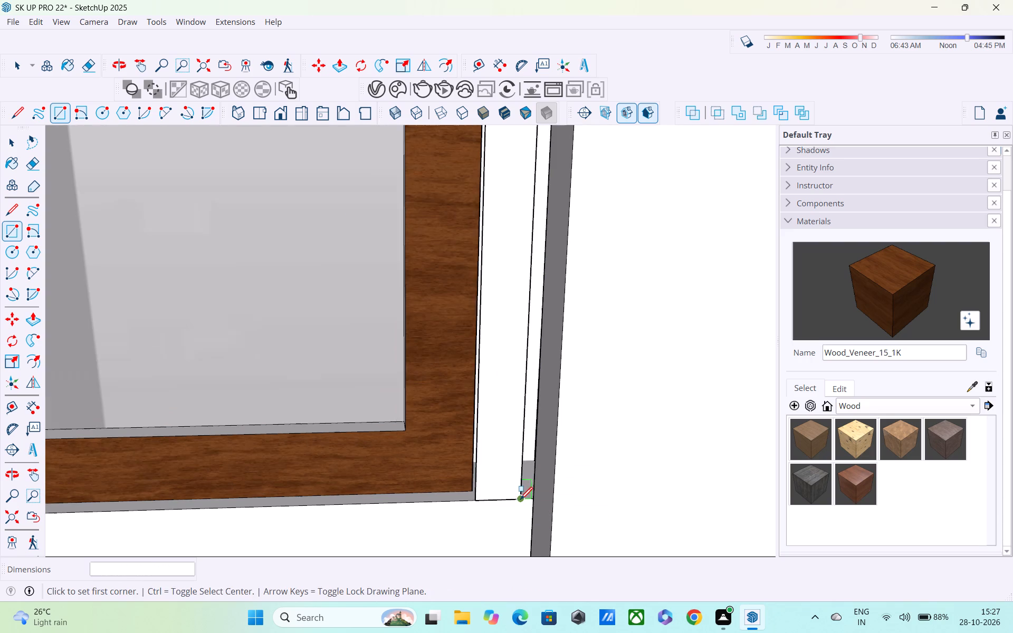
{"action": "middle_click_drag", "start_coordinate": [518, 500], "coordinate": [497, 456]}
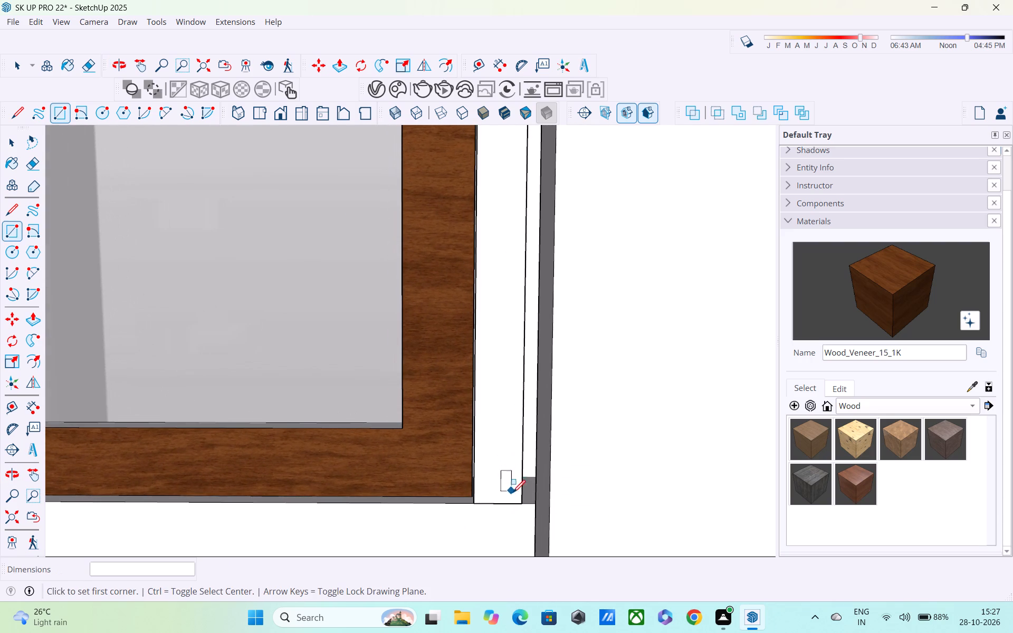
{"action": "left_click", "coordinate": [523, 503]}
{"action": "middle_click_drag", "start_coordinate": [539, 425], "coordinate": [515, 498], "text": "shift"}
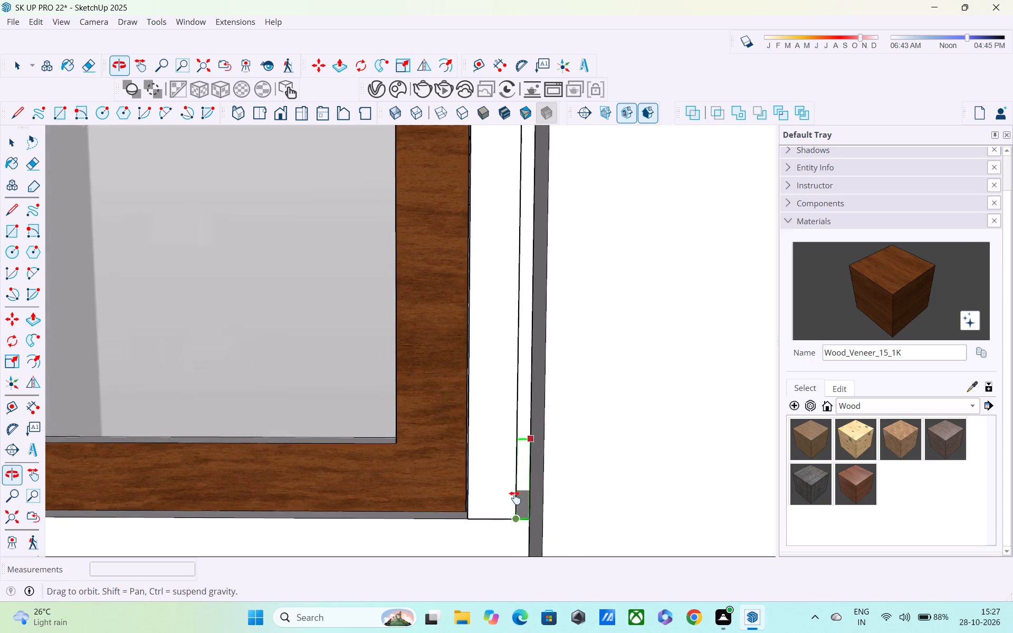
{"action": "middle_click_drag", "start_coordinate": [515, 498], "coordinate": [485, 632], "text": "shift"}
{"action": "scroll", "coordinate": [484, 510], "scroll_direction": "down", "scroll_amount": 6}
{"action": "scroll", "coordinate": [485, 378], "scroll_direction": "up", "scroll_amount": 1}
{"action": "middle_click_drag", "start_coordinate": [484, 335], "coordinate": [483, 632], "text": "shift"}
{"action": "scroll", "coordinate": [484, 631], "scroll_direction": "up", "scroll_amount": 1}
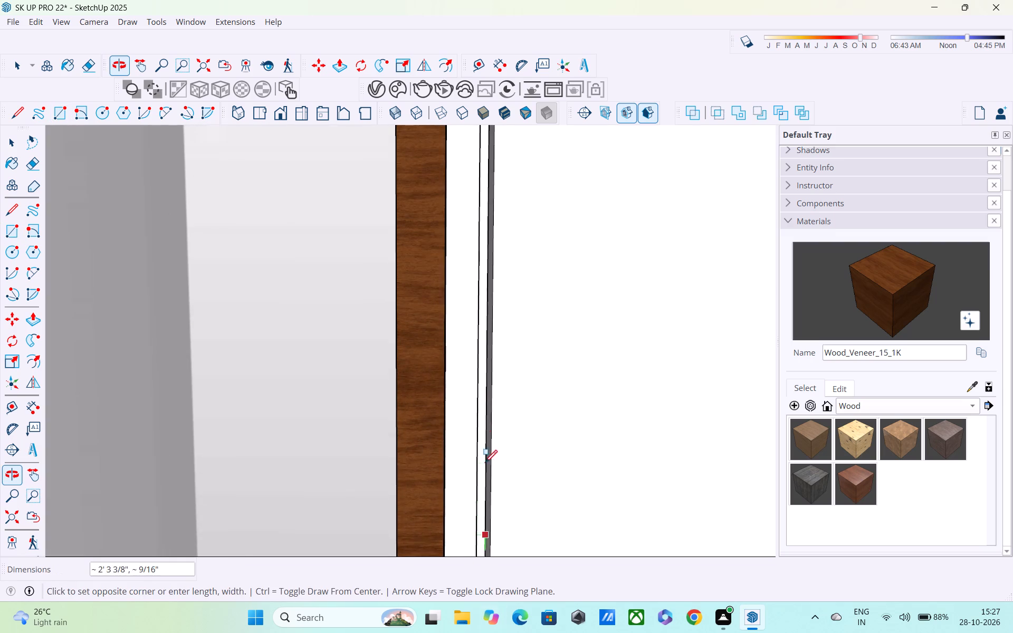
{"action": "scroll", "coordinate": [484, 437], "scroll_direction": "down", "scroll_amount": 7}
{"action": "scroll", "coordinate": [485, 290], "scroll_direction": "up", "scroll_amount": 1}
{"action": "middle_click_drag", "start_coordinate": [485, 290], "coordinate": [496, 624]}
{"action": "scroll", "coordinate": [498, 621], "scroll_direction": "up", "scroll_amount": 1, "text": "shift"}
{"action": "scroll", "coordinate": [496, 415], "scroll_direction": "down", "scroll_amount": 6}
{"action": "scroll", "coordinate": [504, 329], "scroll_direction": "up", "scroll_amount": 1}
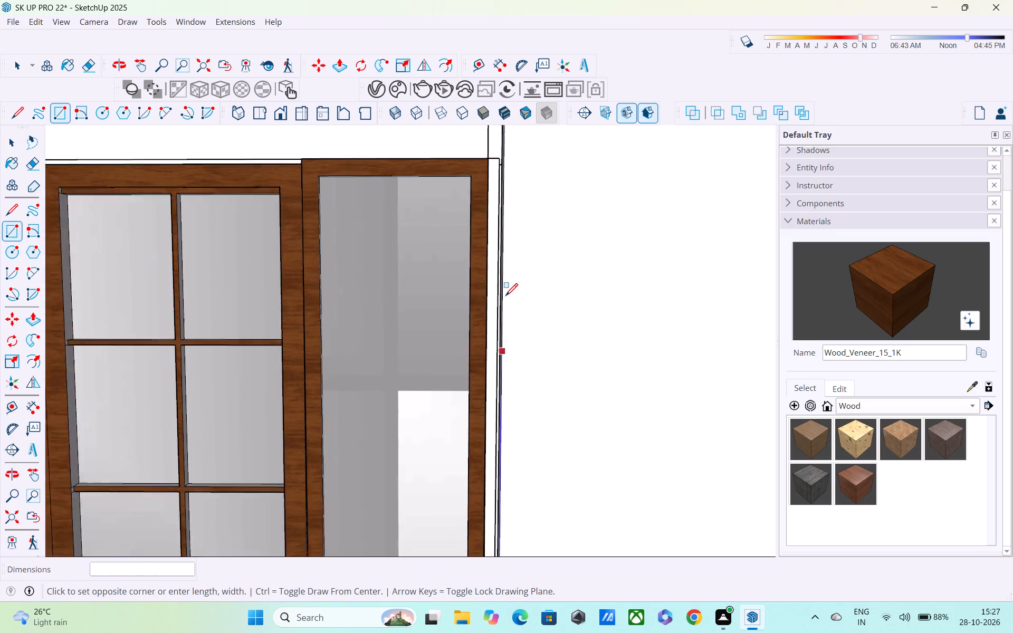
{"action": "middle_click_drag", "start_coordinate": [508, 285], "coordinate": [511, 475], "text": "shift"}
{"action": "scroll", "coordinate": [509, 339], "scroll_direction": "up", "scroll_amount": 15}
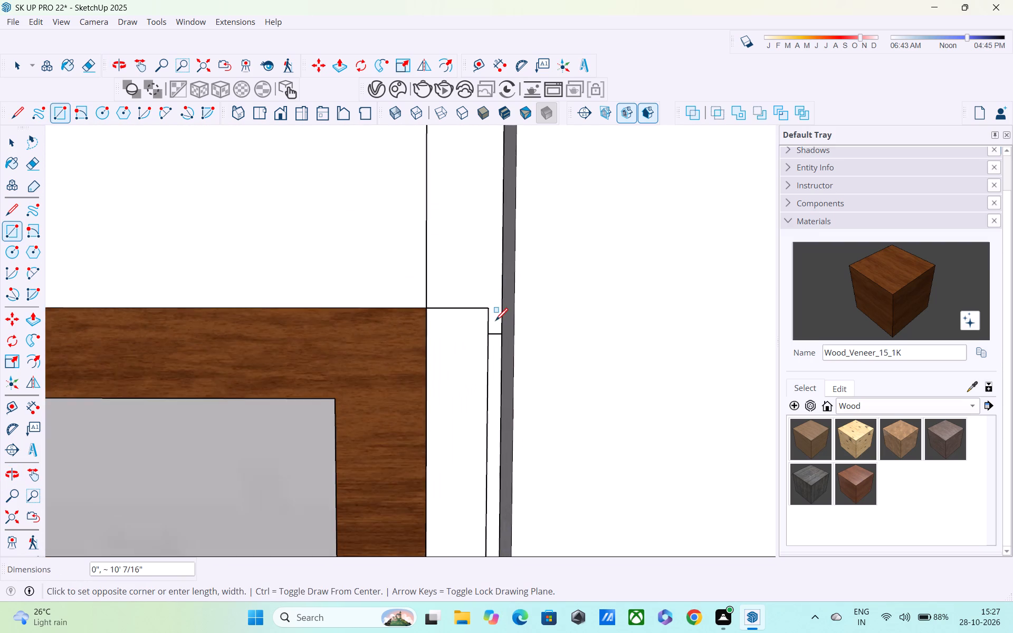
{"action": "scroll", "coordinate": [495, 324], "scroll_direction": "up", "scroll_amount": 5}
{"action": "left_click", "coordinate": [511, 343]}
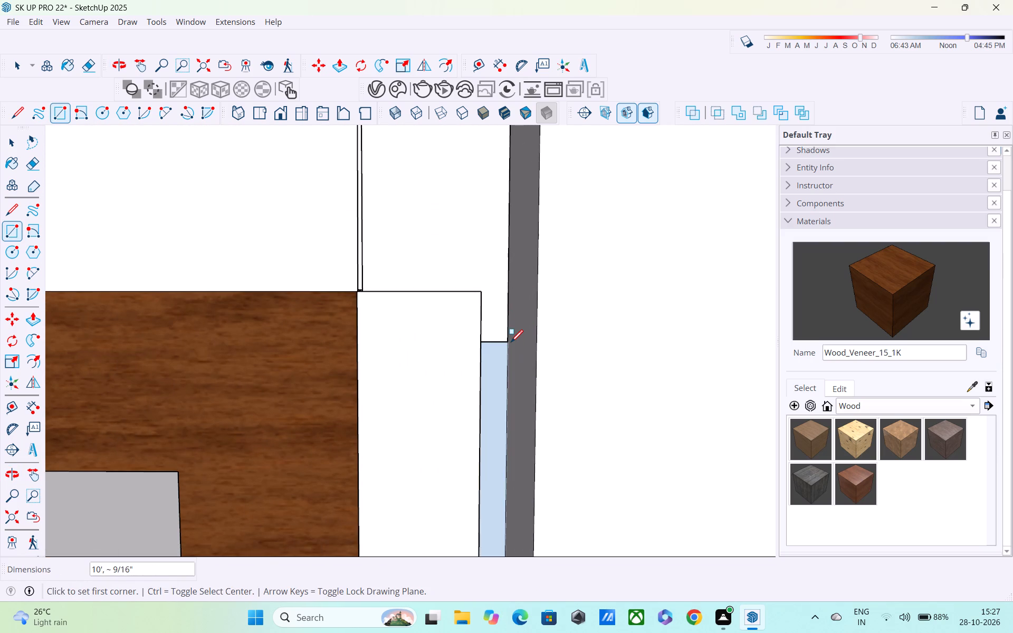
Examine the filled strips beside the side panel and the wall bands between the upper and lower double windows.
{"action": "scroll", "coordinate": [511, 343], "scroll_direction": "down", "scroll_amount": 20}
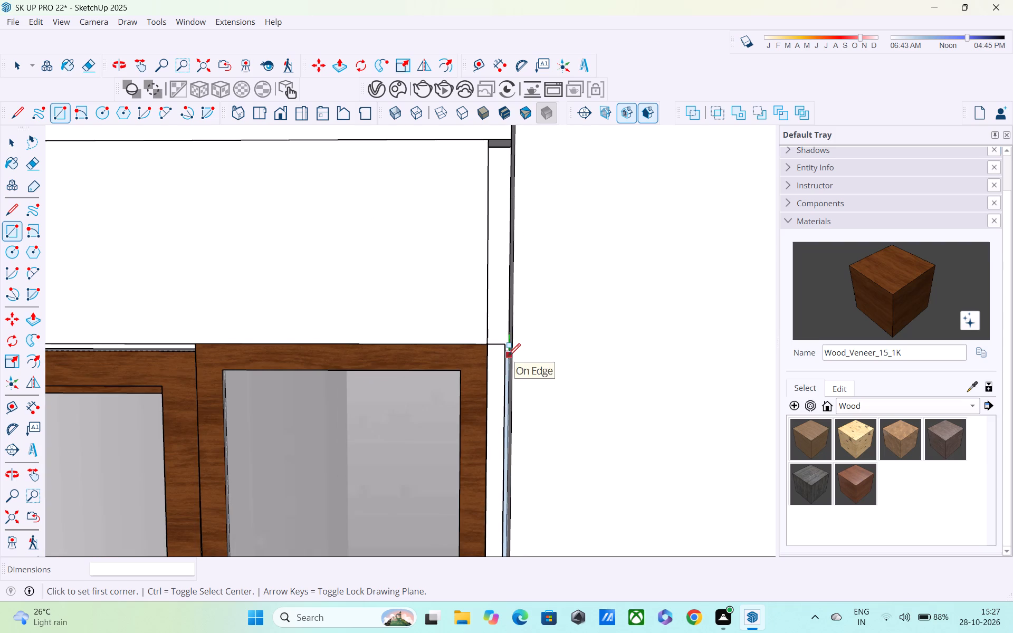
{"action": "scroll", "coordinate": [499, 386], "scroll_direction": "down", "scroll_amount": 7}
{"action": "middle_click_drag", "start_coordinate": [510, 391], "coordinate": [565, 94]}
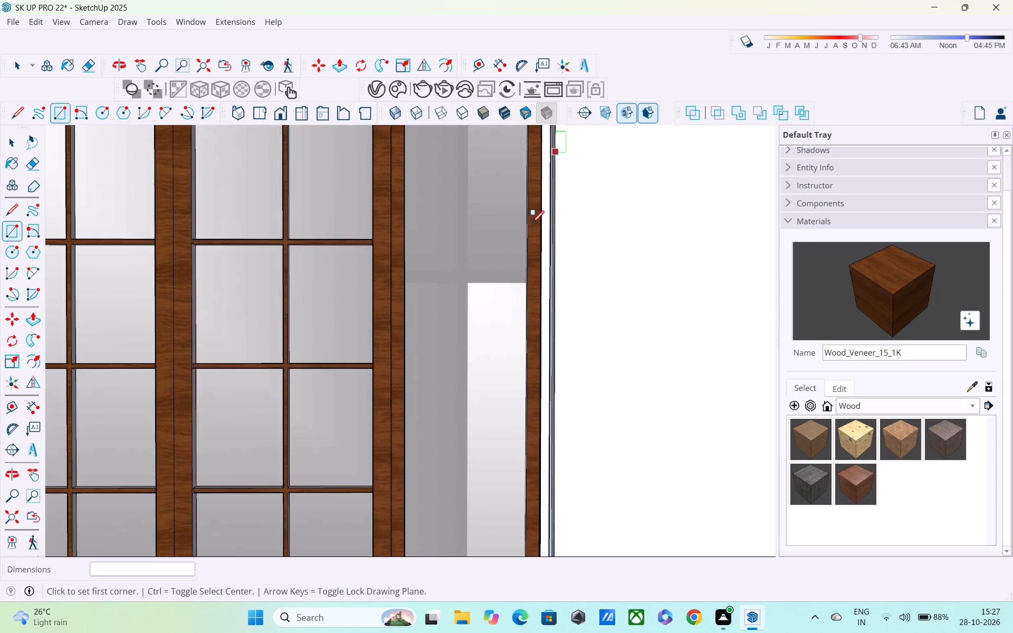
{"action": "scroll", "coordinate": [510, 310], "scroll_direction": "down", "scroll_amount": 6}
{"action": "middle_click_drag", "start_coordinate": [511, 387], "coordinate": [560, 269], "text": "shift"}
{"action": "middle_click_drag", "start_coordinate": [403, 455], "coordinate": [365, 542]}
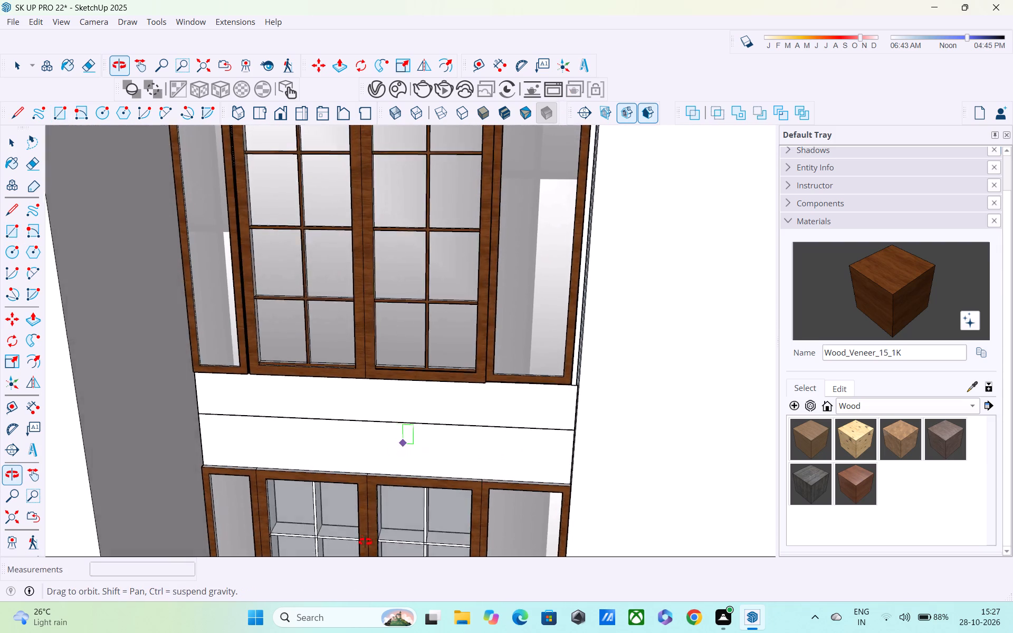
{"action": "middle_click_drag", "start_coordinate": [365, 542], "coordinate": [322, 440]}
{"action": "scroll", "coordinate": [320, 438], "scroll_direction": "up", "scroll_amount": 1}
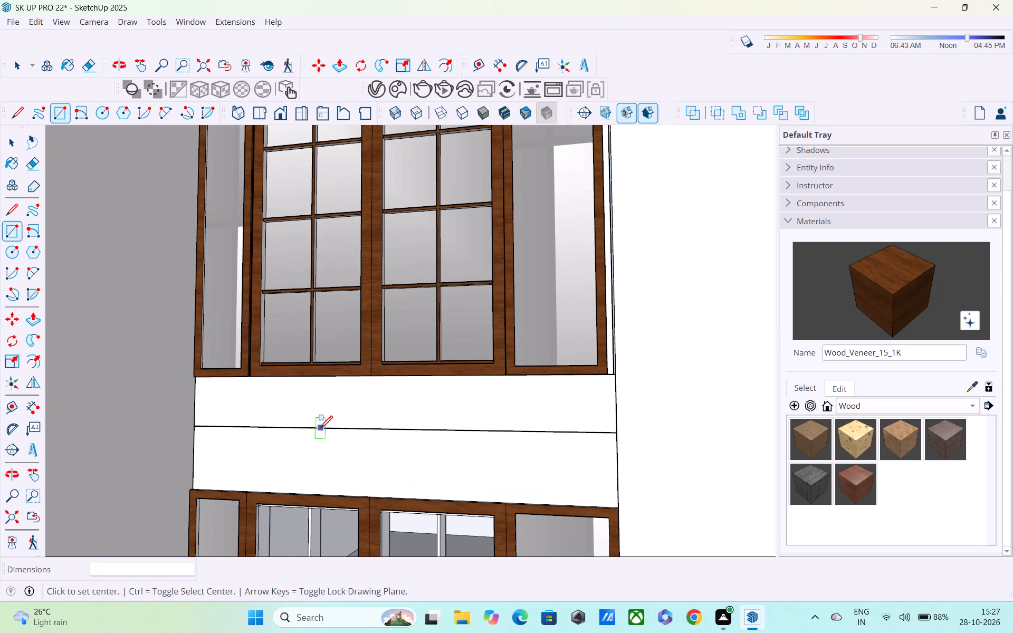
{"action": "key", "text": "Escape"}
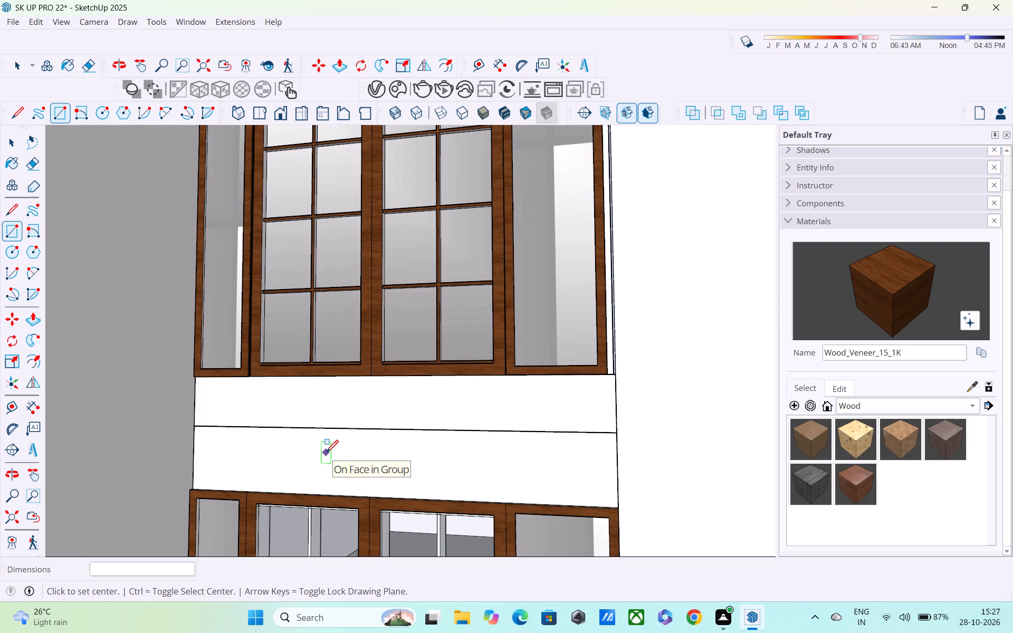
{"action": "scroll", "coordinate": [347, 378], "scroll_direction": "down", "scroll_amount": 11}
{"action": "middle_click_drag", "start_coordinate": [360, 381], "coordinate": [504, 410]}
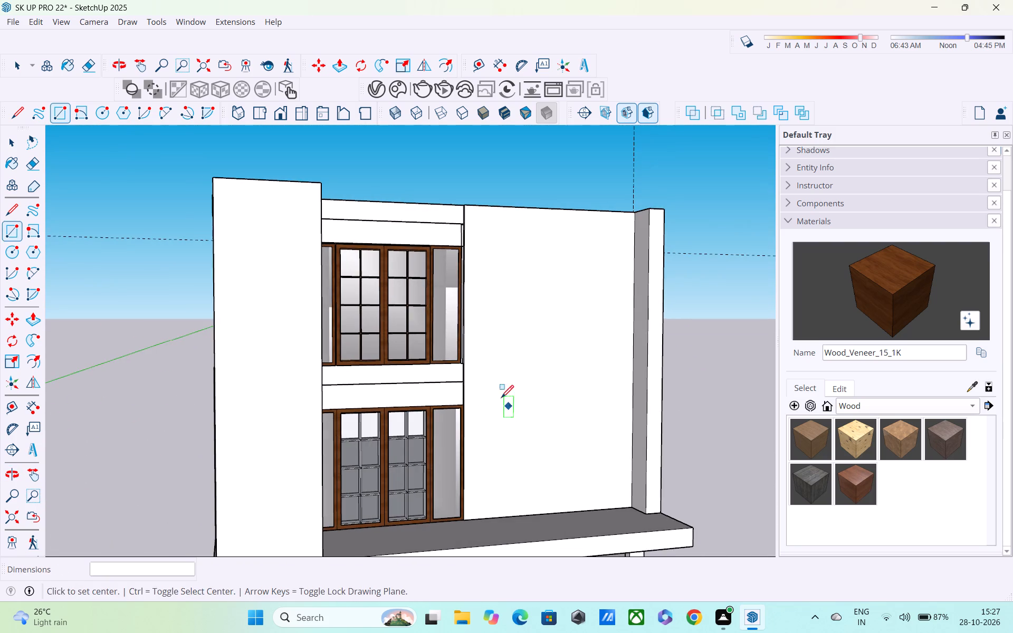
{"action": "middle_click_drag", "start_coordinate": [498, 396], "coordinate": [401, 362]}
{"action": "scroll", "coordinate": [394, 335], "scroll_direction": "up", "scroll_amount": 4}
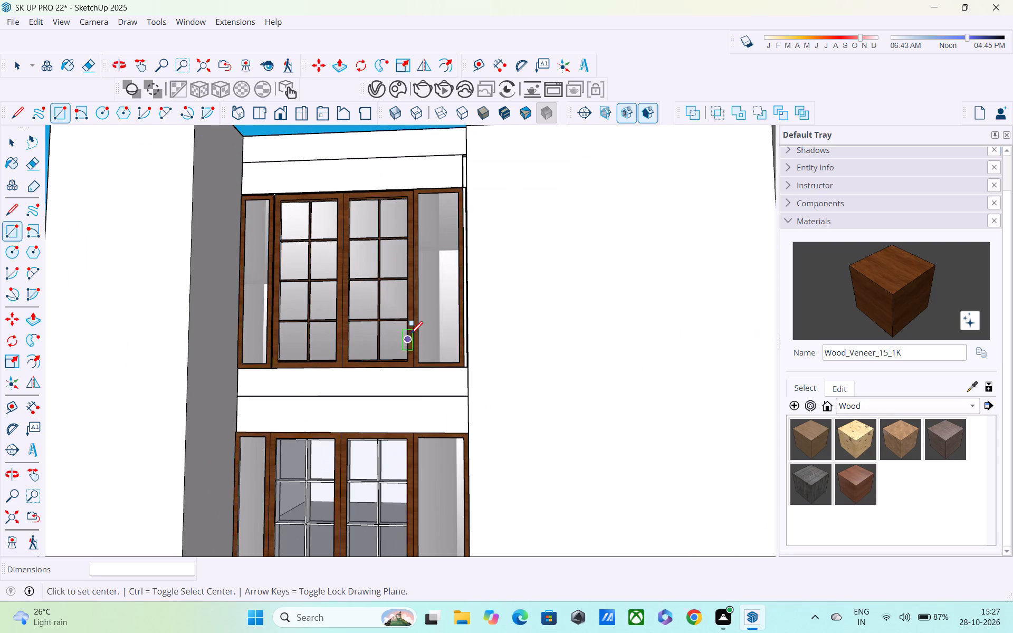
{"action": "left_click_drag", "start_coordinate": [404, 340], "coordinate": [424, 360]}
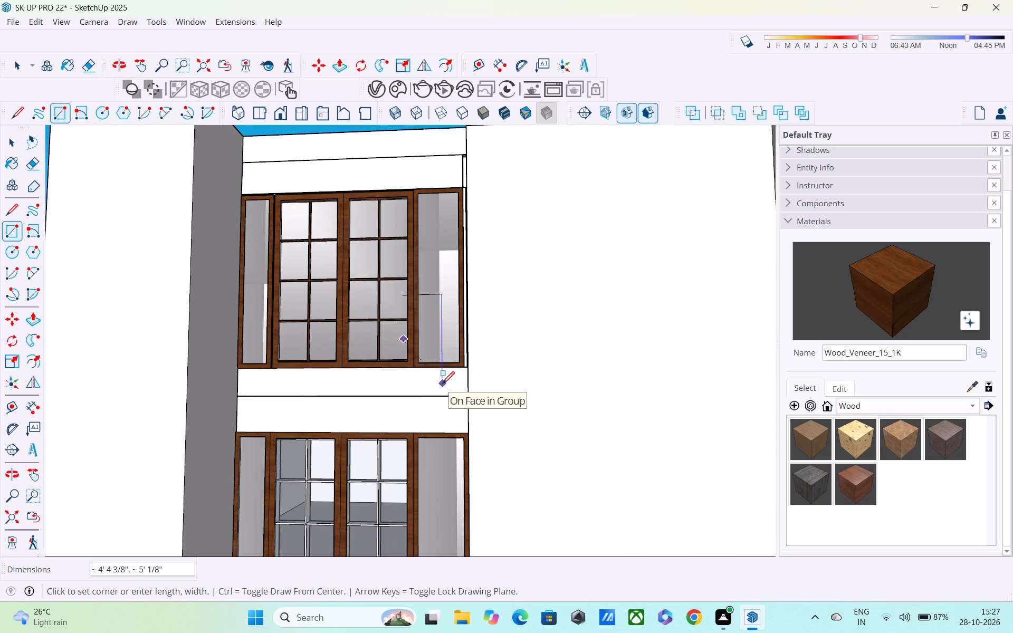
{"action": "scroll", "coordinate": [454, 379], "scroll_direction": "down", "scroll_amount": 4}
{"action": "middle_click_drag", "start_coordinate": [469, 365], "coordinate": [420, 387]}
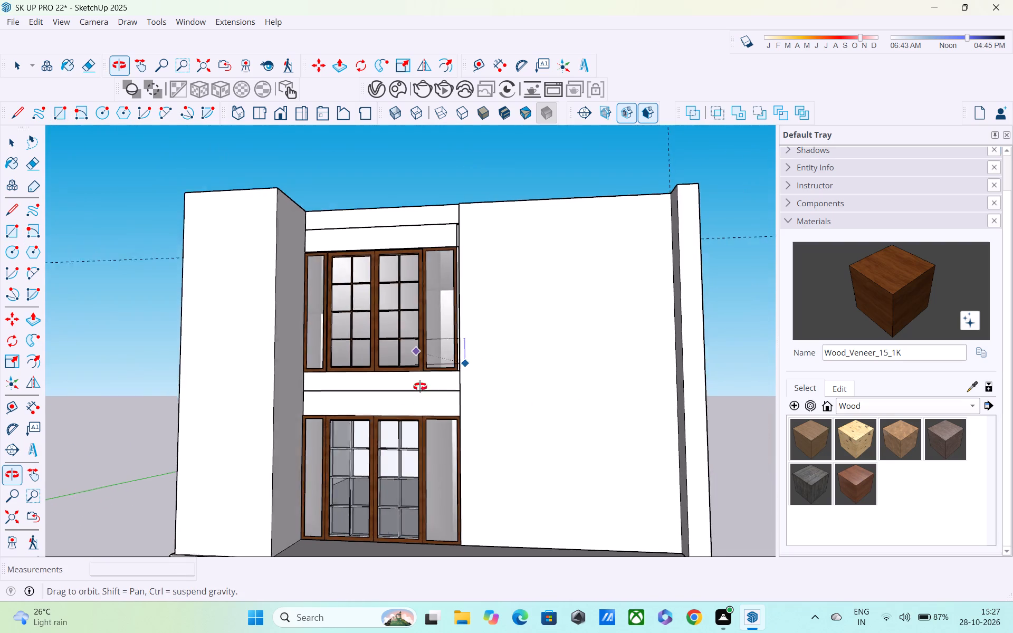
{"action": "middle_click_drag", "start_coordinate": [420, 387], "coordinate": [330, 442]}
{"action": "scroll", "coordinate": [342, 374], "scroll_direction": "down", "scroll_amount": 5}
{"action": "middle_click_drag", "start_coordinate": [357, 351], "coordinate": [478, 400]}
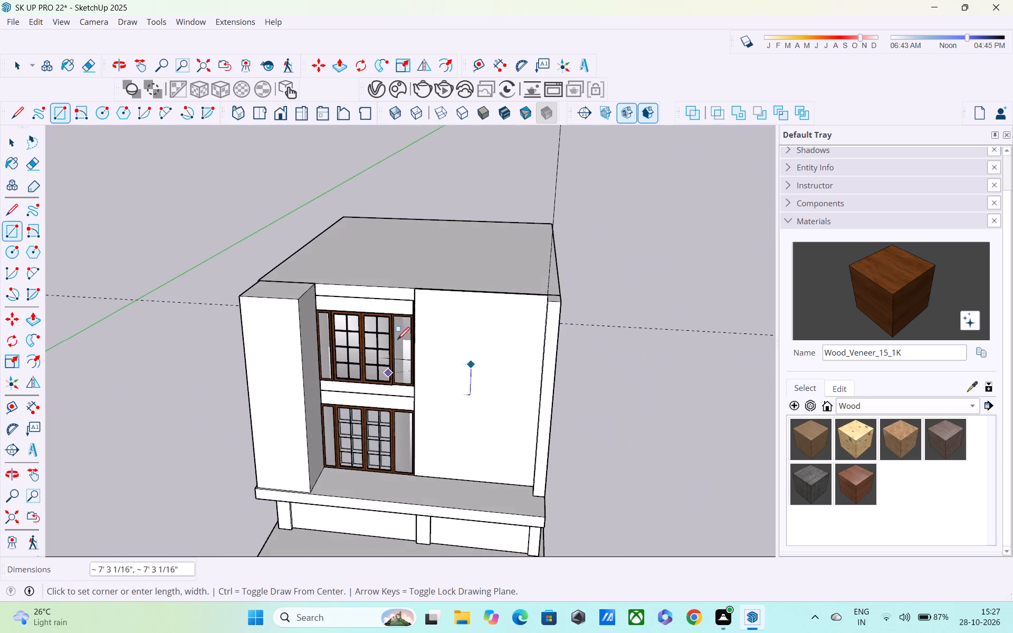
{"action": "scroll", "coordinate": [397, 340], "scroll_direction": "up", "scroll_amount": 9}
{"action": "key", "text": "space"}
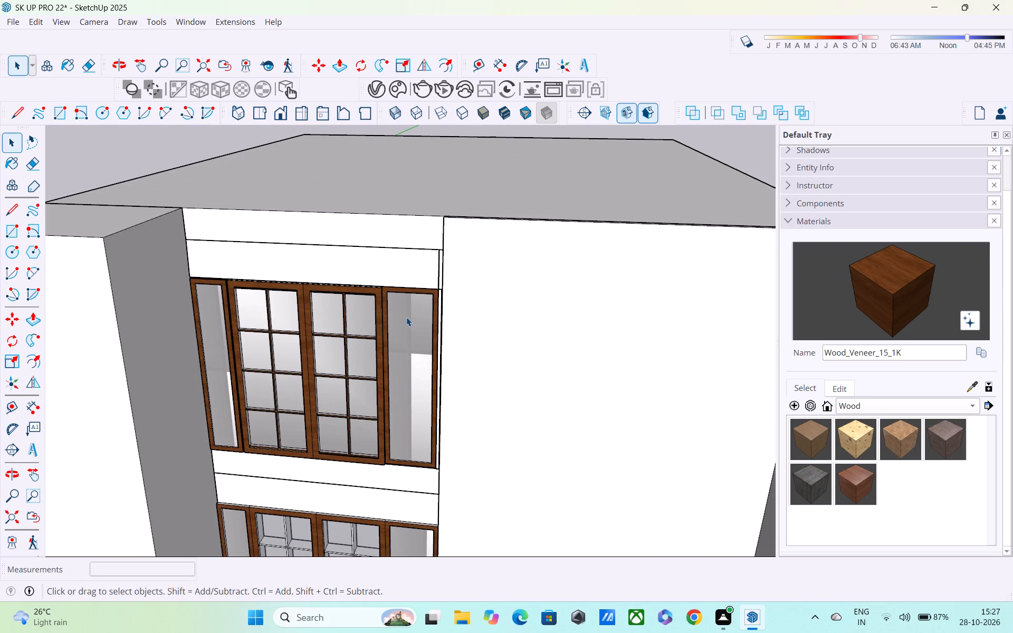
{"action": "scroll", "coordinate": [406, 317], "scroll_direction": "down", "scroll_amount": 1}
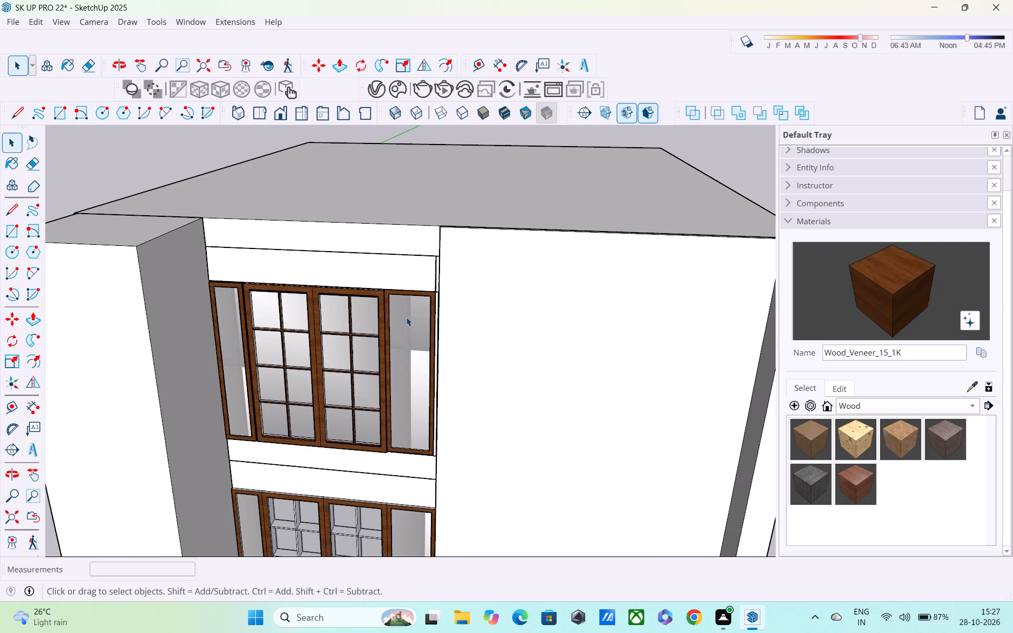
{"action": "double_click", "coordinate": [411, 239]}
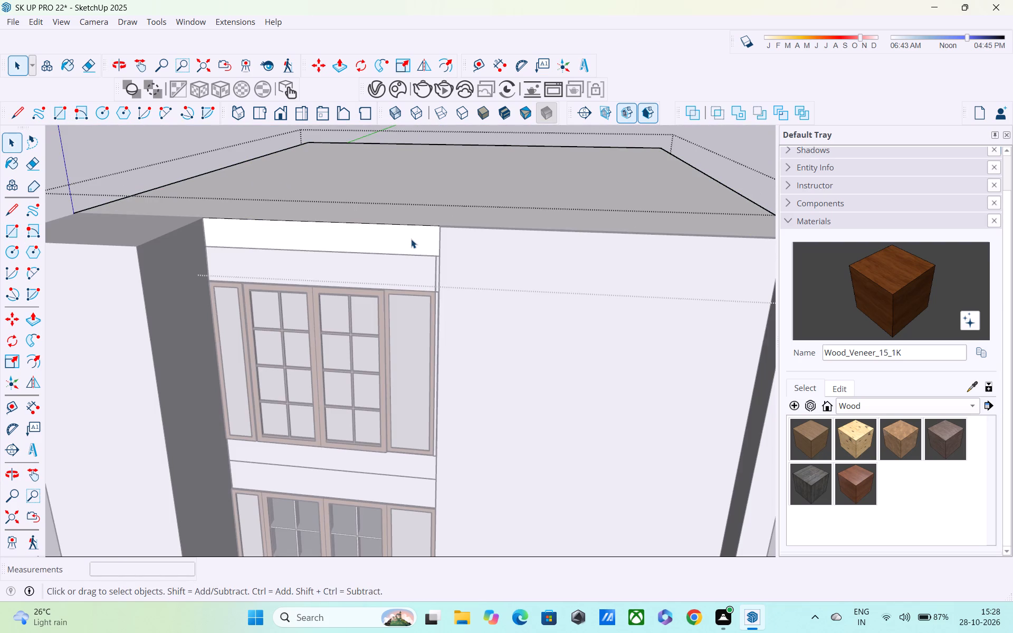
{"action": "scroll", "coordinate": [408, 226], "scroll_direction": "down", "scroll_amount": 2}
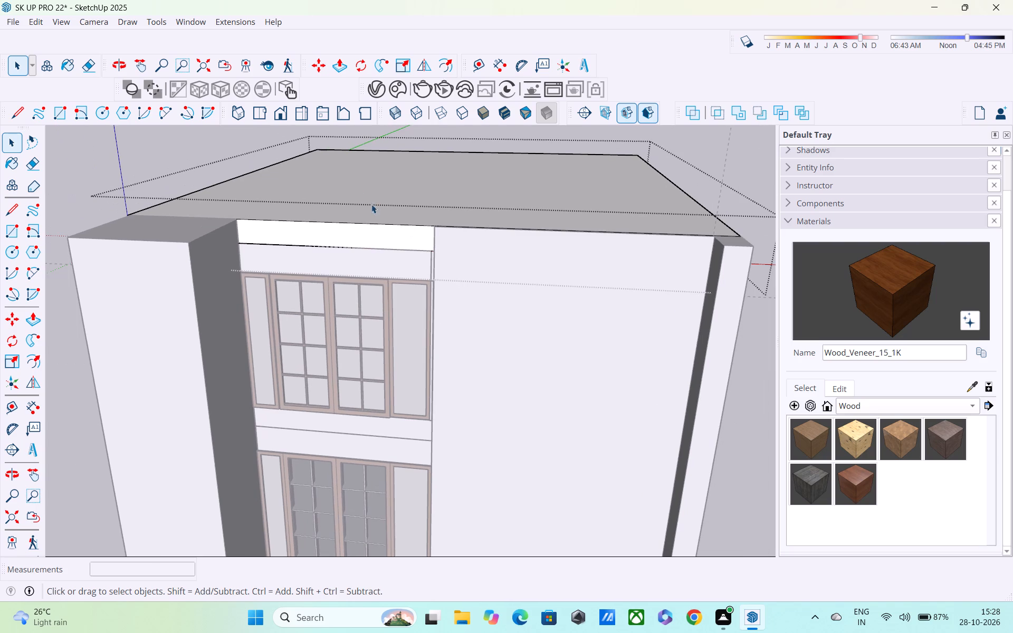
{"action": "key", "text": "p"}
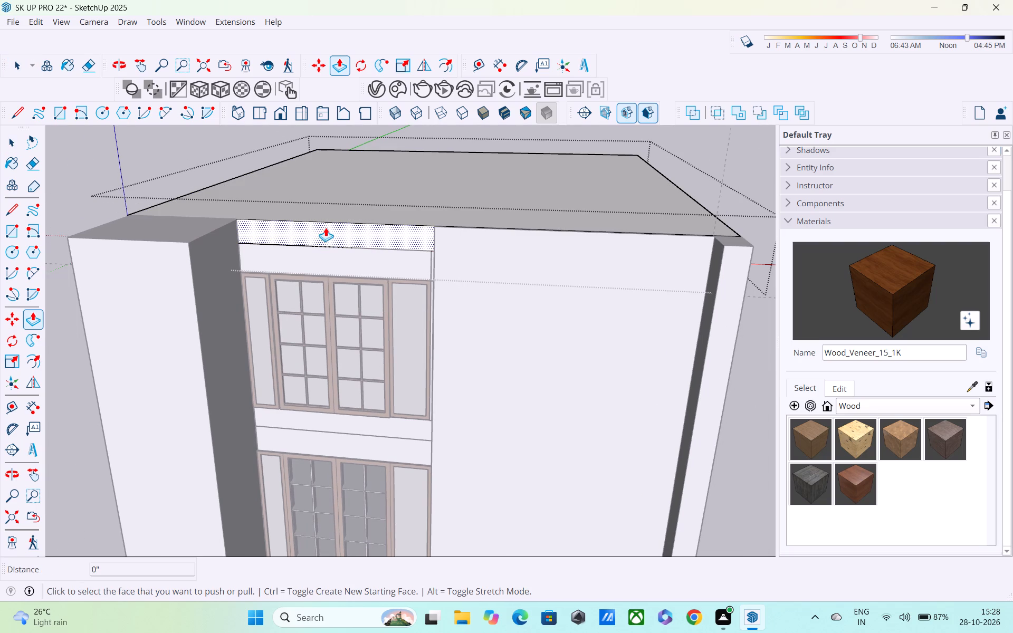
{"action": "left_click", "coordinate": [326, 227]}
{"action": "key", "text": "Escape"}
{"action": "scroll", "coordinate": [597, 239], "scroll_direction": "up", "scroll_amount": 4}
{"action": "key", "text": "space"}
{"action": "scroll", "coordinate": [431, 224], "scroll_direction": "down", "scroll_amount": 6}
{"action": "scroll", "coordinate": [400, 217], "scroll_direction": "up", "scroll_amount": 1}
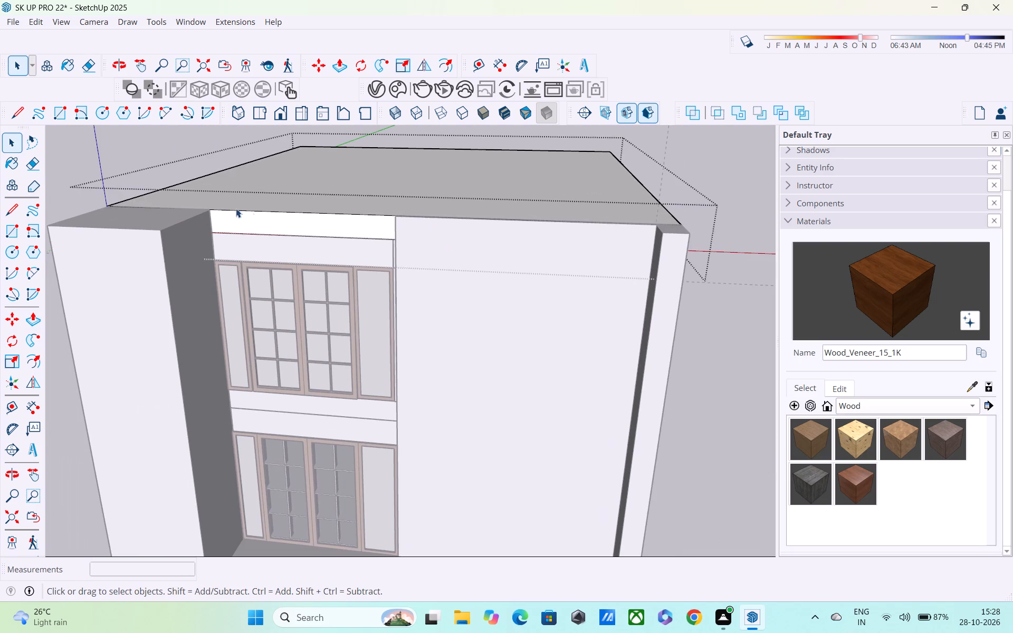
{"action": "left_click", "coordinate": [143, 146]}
Draw a 1' 7" vertical line down the roof slab's front face where it meets the plain wall beside the windows.
{"action": "scroll", "coordinate": [424, 229], "scroll_direction": "up", "scroll_amount": 4}
{"action": "middle_click_drag", "start_coordinate": [408, 234], "coordinate": [494, 178]}
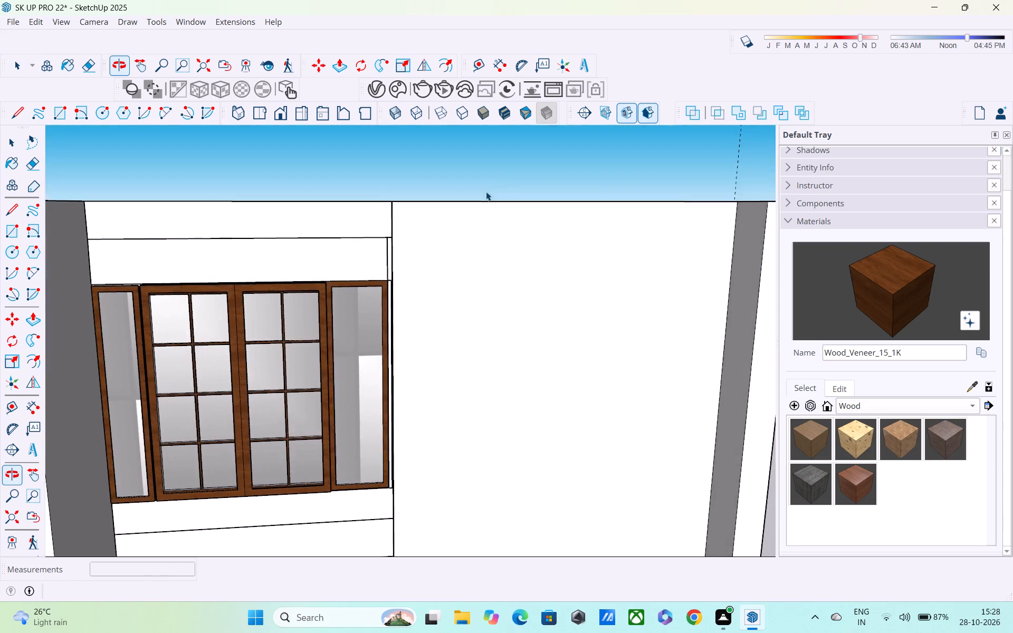
{"action": "scroll", "coordinate": [448, 223], "scroll_direction": "up", "scroll_amount": 6}
{"action": "scroll", "coordinate": [389, 231], "scroll_direction": "up", "scroll_amount": 4}
{"action": "key", "text": "l"}
{"action": "scroll", "coordinate": [346, 225], "scroll_direction": "up", "scroll_amount": 4}
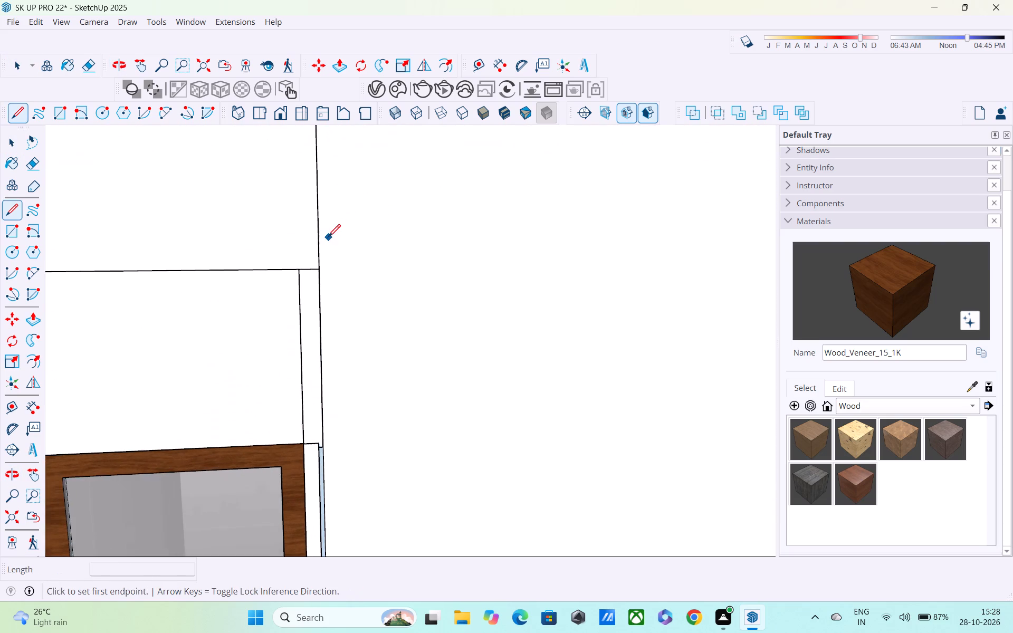
{"action": "middle_click_drag", "start_coordinate": [328, 246], "coordinate": [525, 368]}
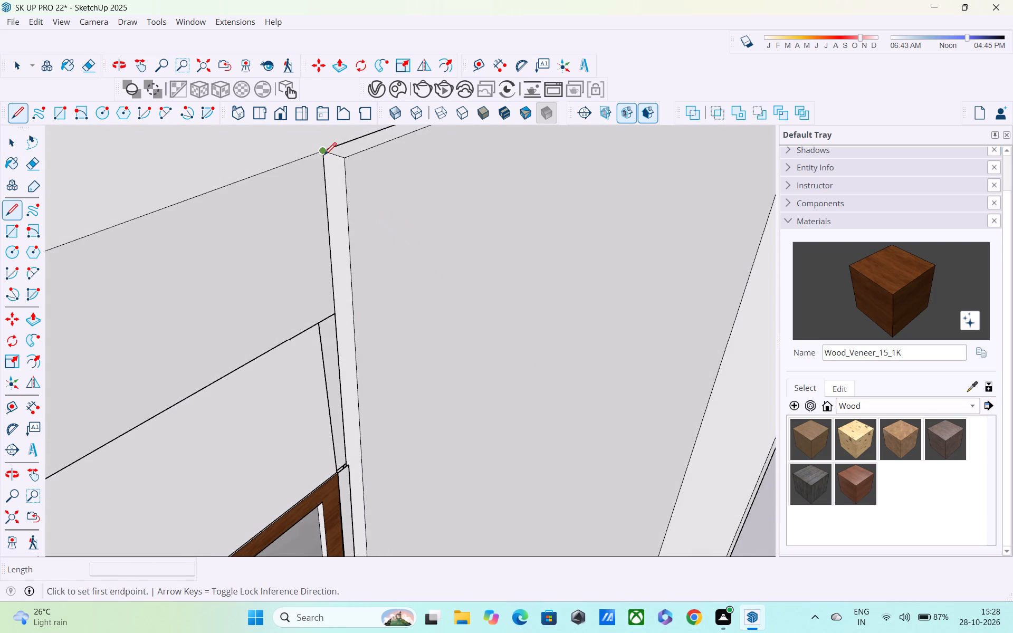
{"action": "left_click", "coordinate": [324, 156]}
{"action": "left_click", "coordinate": [334, 313]}
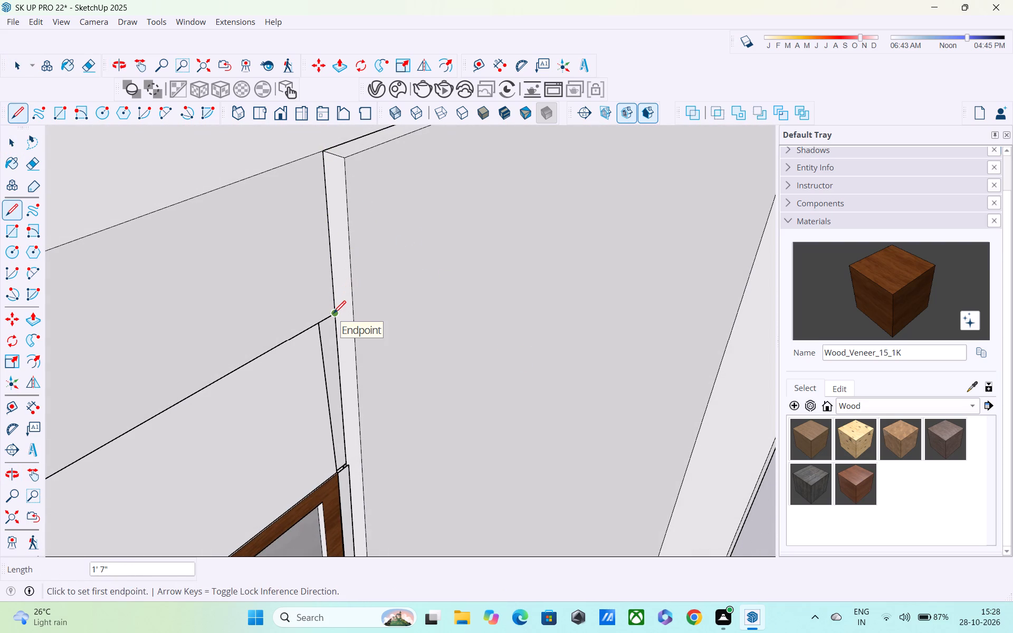
{"action": "key", "text": "space"}
{"action": "key", "text": "p"}
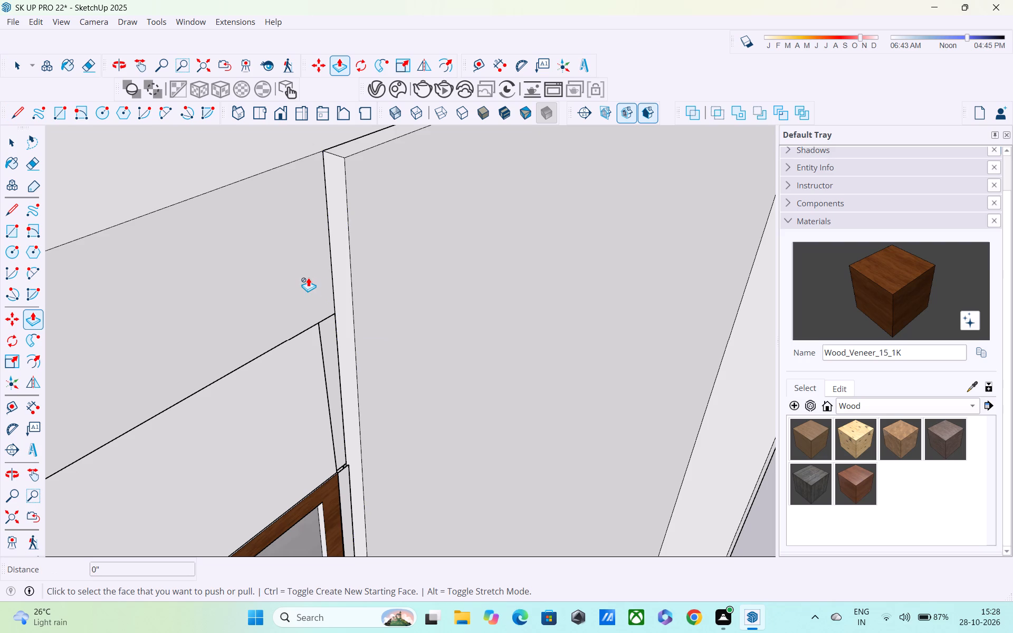
{"action": "key", "text": "space"}
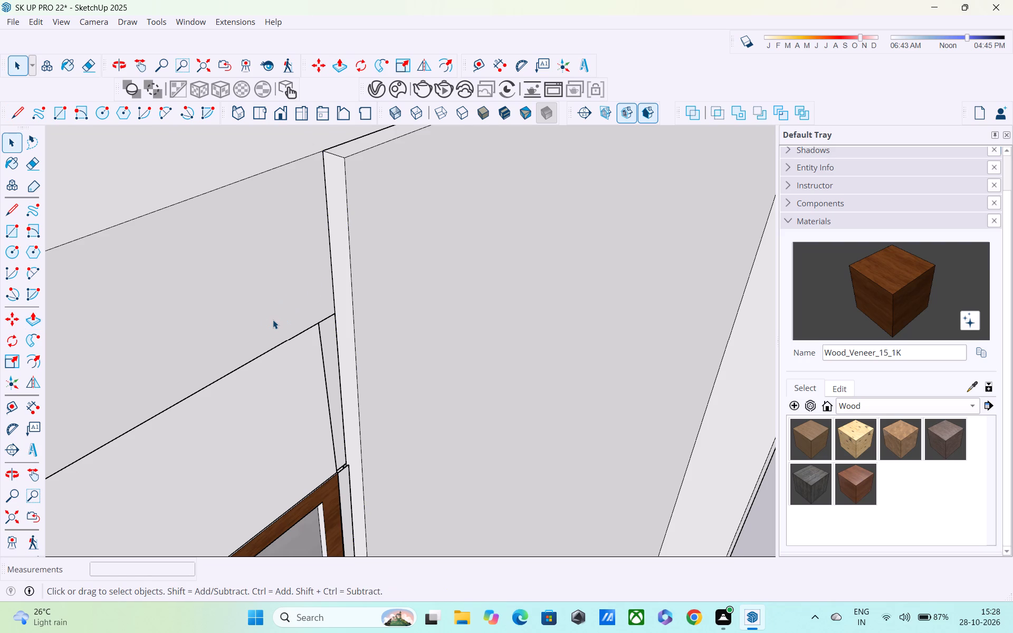
Open the roof slab group and draw a vertical line on its front face along the plain wall's corner, down to the lower edge.
{"action": "double_click", "coordinate": [273, 320]}
{"action": "key", "text": "k"}
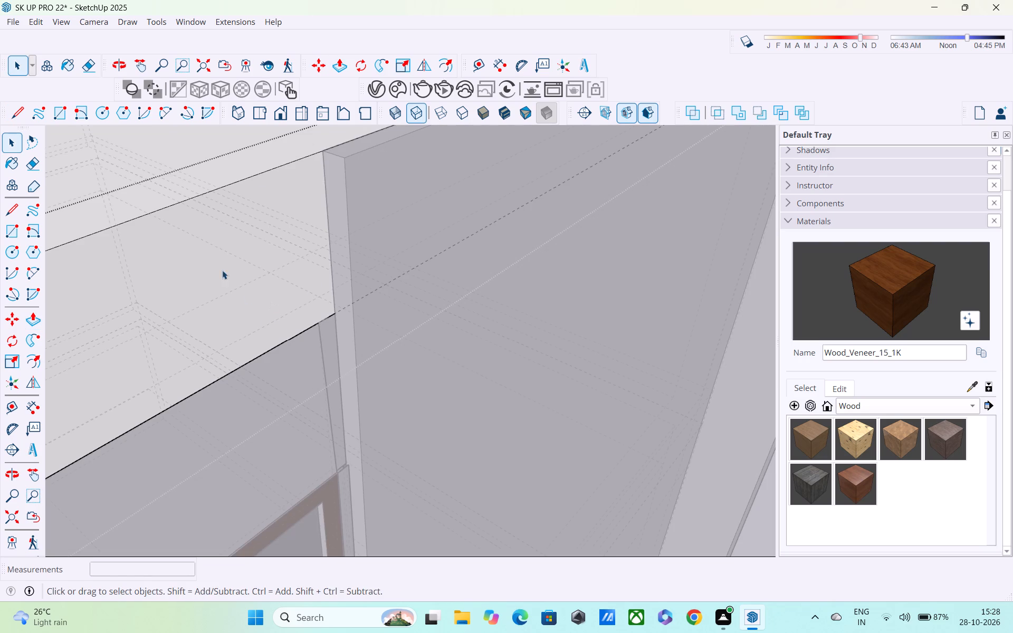
{"action": "type", "text": "KL"}
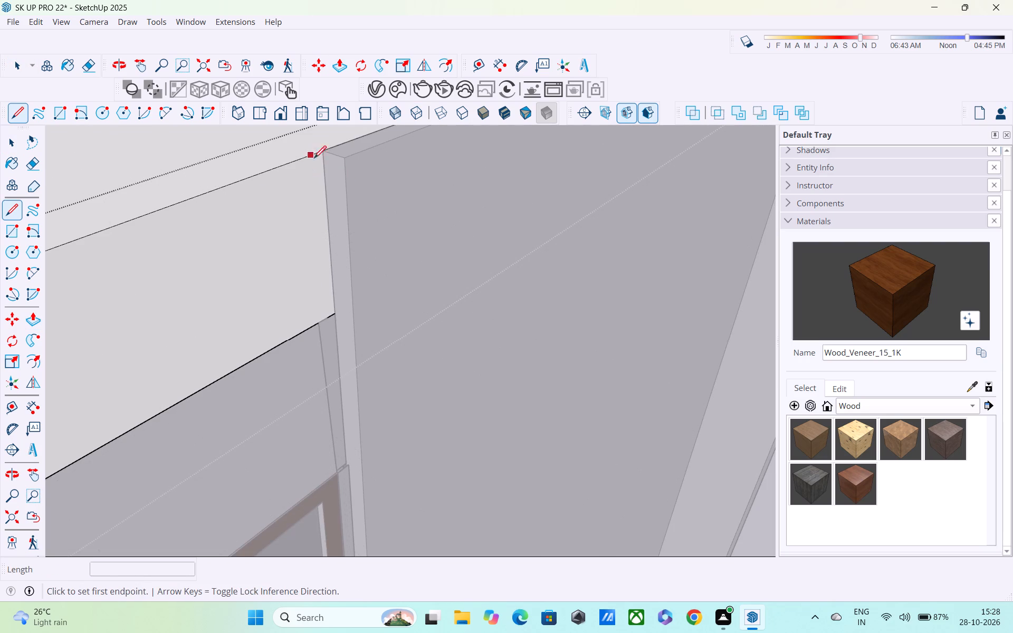
{"action": "left_click", "coordinate": [323, 153]}
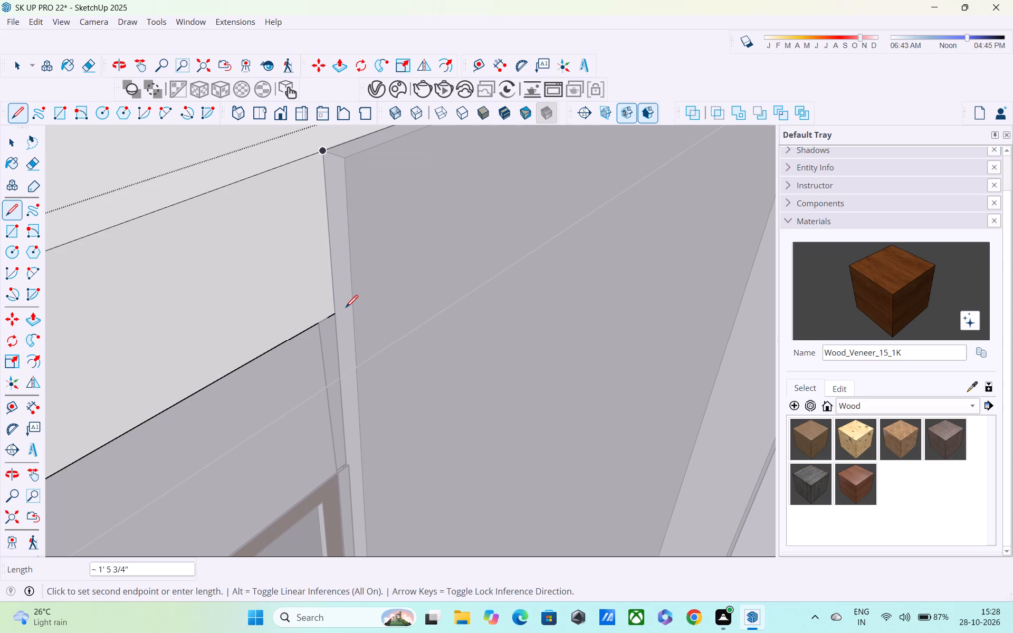
{"action": "left_click", "coordinate": [341, 314]}
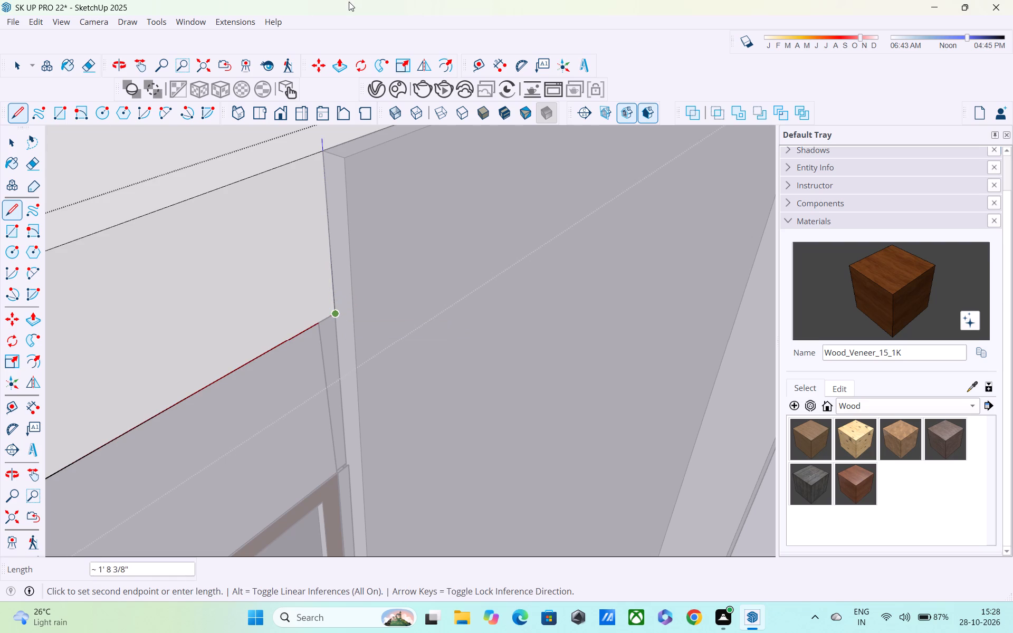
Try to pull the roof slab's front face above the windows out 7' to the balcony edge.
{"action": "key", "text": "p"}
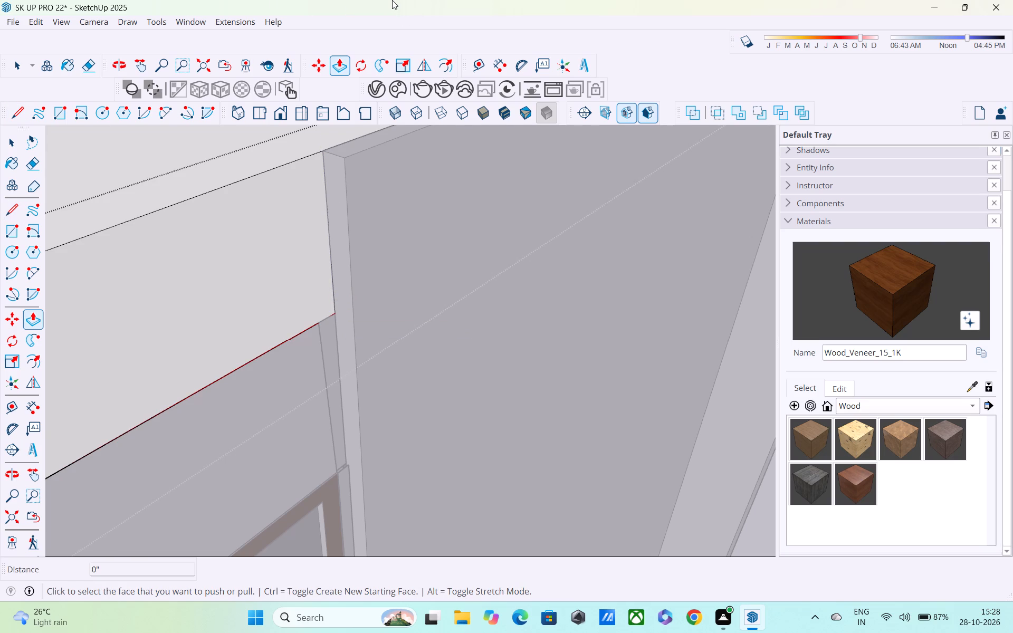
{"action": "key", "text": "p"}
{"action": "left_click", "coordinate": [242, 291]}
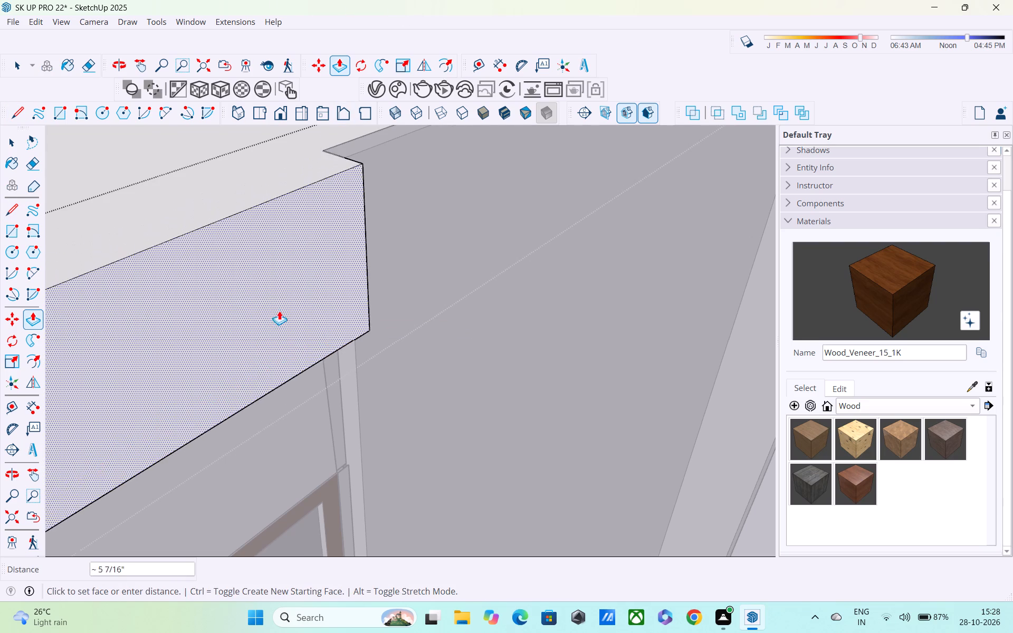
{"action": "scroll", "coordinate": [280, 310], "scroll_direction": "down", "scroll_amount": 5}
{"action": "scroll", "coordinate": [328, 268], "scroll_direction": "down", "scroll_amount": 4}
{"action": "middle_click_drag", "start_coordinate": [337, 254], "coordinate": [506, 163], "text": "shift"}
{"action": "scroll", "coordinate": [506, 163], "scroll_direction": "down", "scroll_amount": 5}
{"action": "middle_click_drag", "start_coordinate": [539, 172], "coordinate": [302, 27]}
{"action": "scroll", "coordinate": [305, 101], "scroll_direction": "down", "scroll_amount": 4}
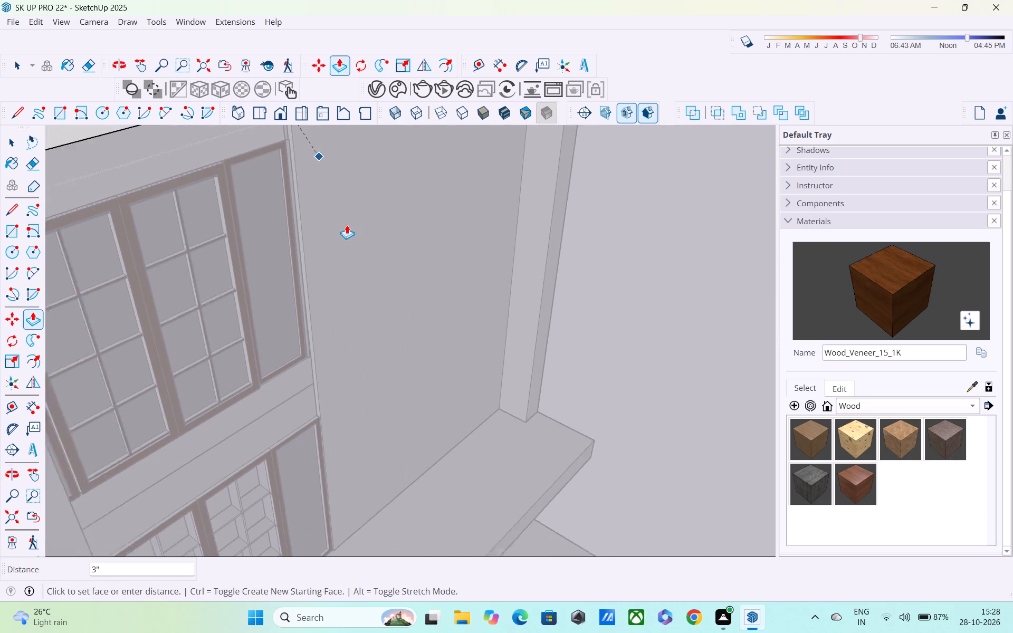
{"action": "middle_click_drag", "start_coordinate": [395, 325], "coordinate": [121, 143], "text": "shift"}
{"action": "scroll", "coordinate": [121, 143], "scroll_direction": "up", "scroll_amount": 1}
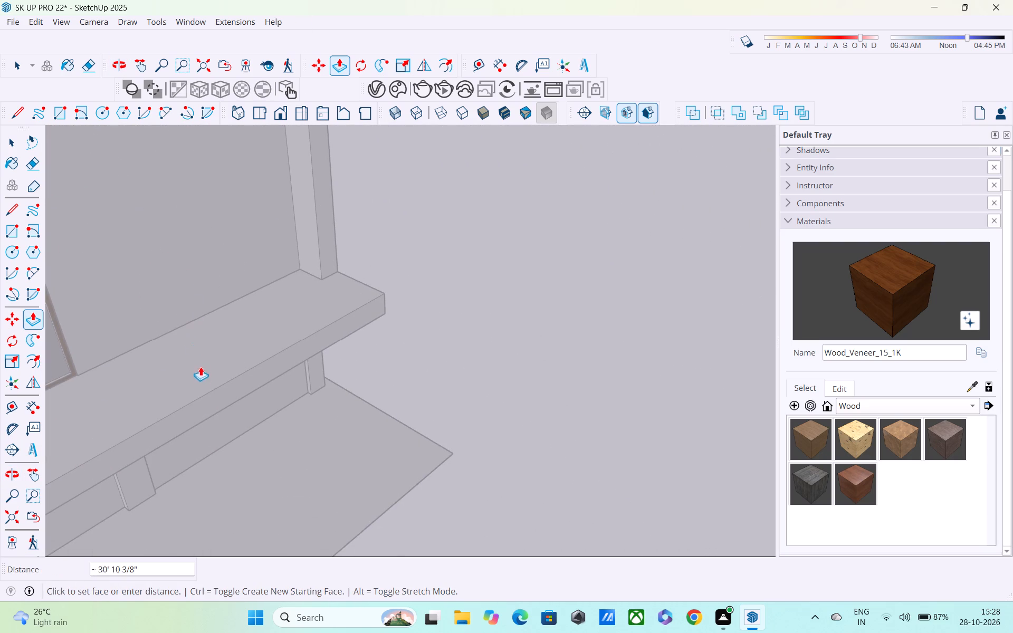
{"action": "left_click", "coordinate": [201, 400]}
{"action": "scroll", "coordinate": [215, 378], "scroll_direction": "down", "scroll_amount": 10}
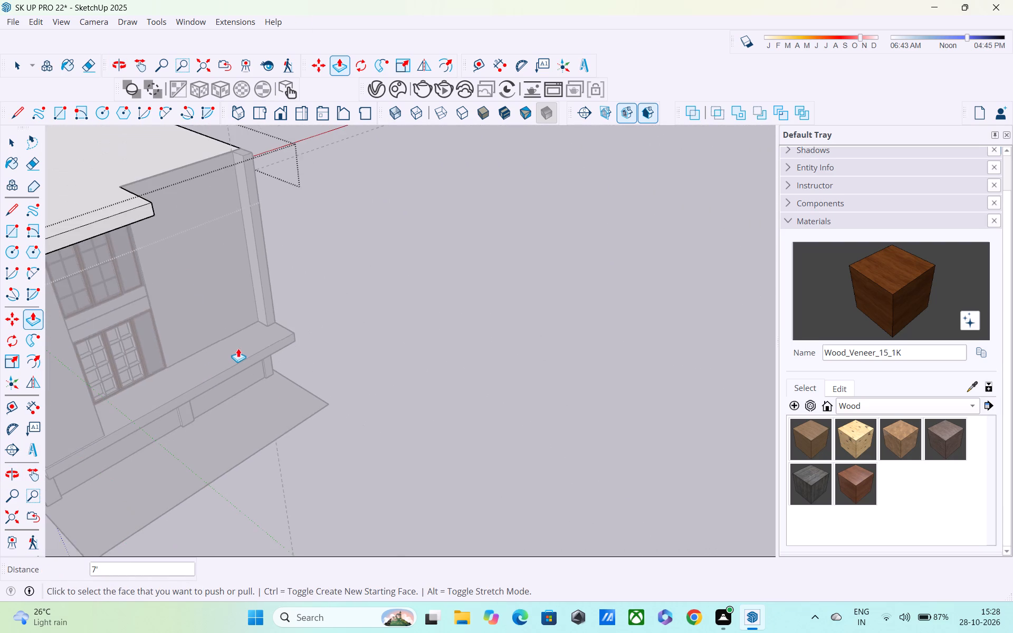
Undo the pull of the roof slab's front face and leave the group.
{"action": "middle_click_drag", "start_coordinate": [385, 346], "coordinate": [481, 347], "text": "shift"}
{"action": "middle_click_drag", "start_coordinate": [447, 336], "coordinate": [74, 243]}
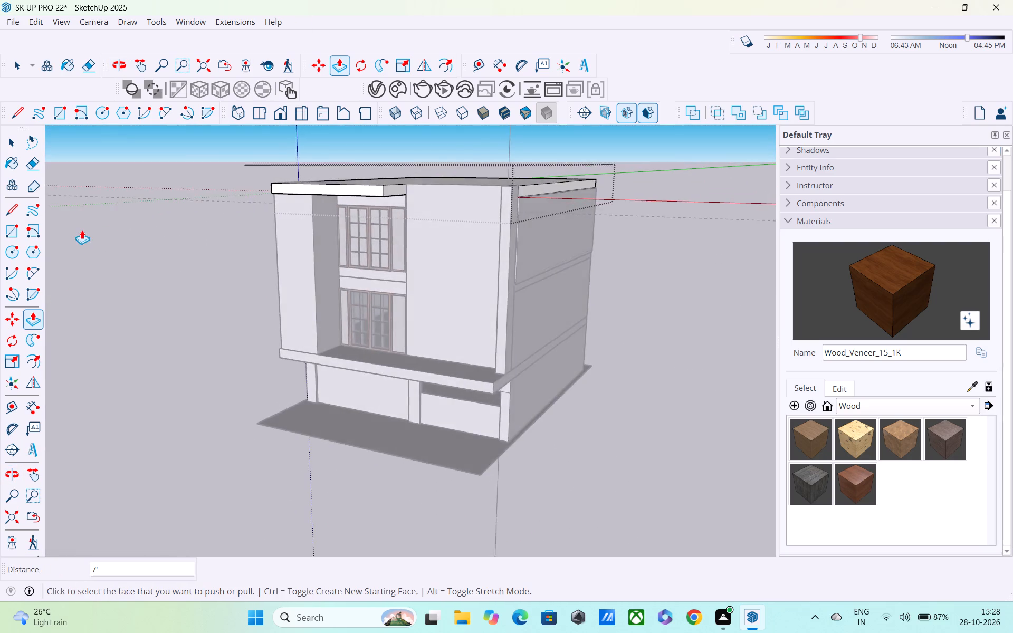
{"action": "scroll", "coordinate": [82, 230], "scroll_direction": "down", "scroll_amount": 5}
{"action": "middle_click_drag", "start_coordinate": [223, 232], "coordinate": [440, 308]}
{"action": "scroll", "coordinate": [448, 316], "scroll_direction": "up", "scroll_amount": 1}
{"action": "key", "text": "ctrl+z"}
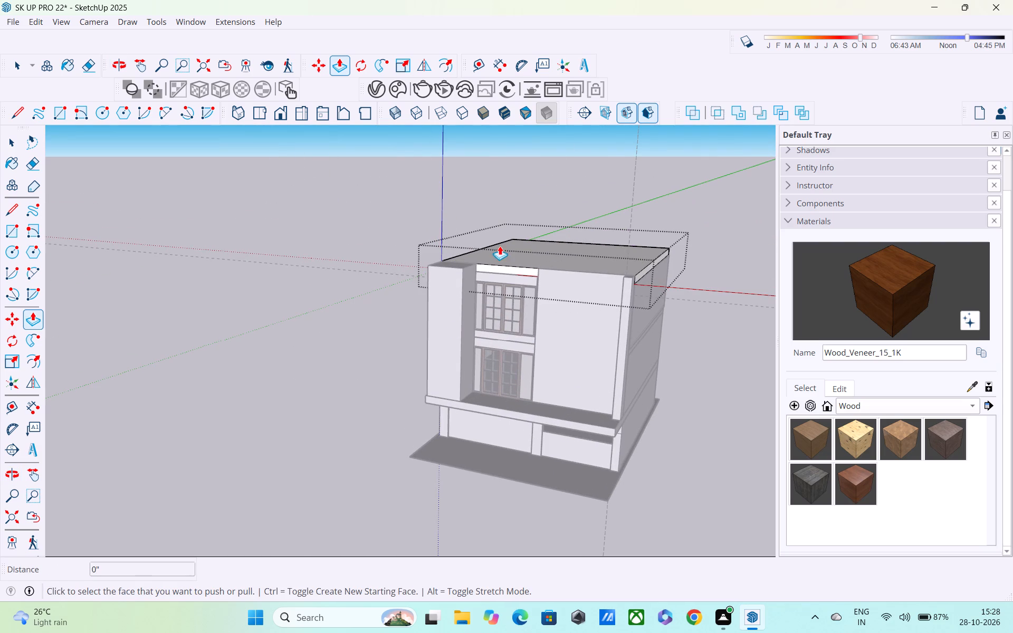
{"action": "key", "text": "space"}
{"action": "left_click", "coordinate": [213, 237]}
Inside the roof slab group, draw a 1' 7" vertical line down the front face at the projecting column's inner corner.
{"action": "scroll", "coordinate": [446, 263], "scroll_direction": "up", "scroll_amount": 4}
{"action": "scroll", "coordinate": [504, 255], "scroll_direction": "up", "scroll_amount": 4}
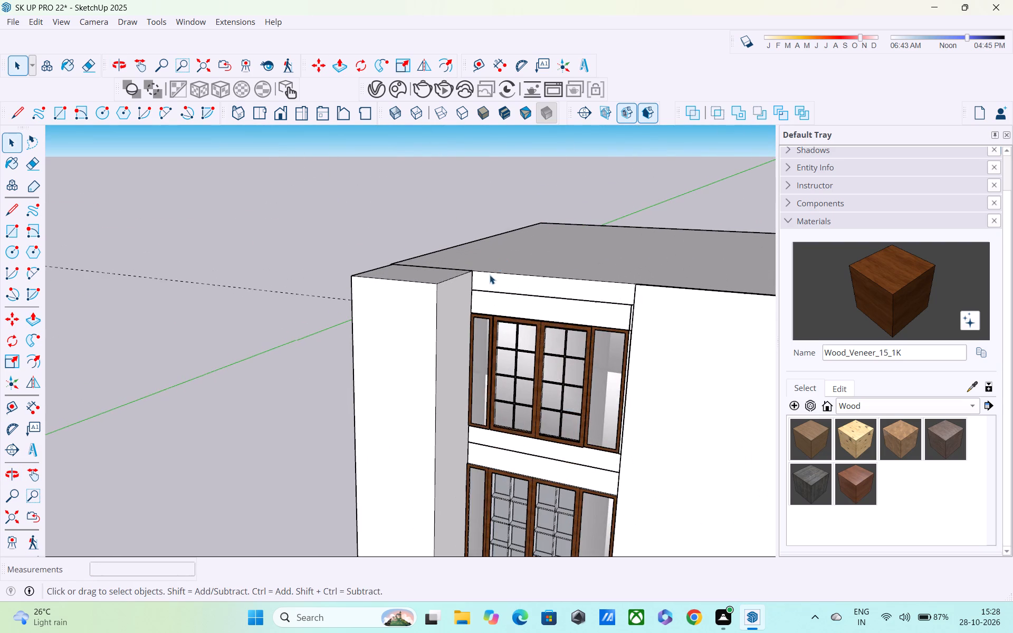
{"action": "middle_click_drag", "start_coordinate": [487, 281], "coordinate": [452, 381]}
{"action": "scroll", "coordinate": [452, 379], "scroll_direction": "up", "scroll_amount": 1}
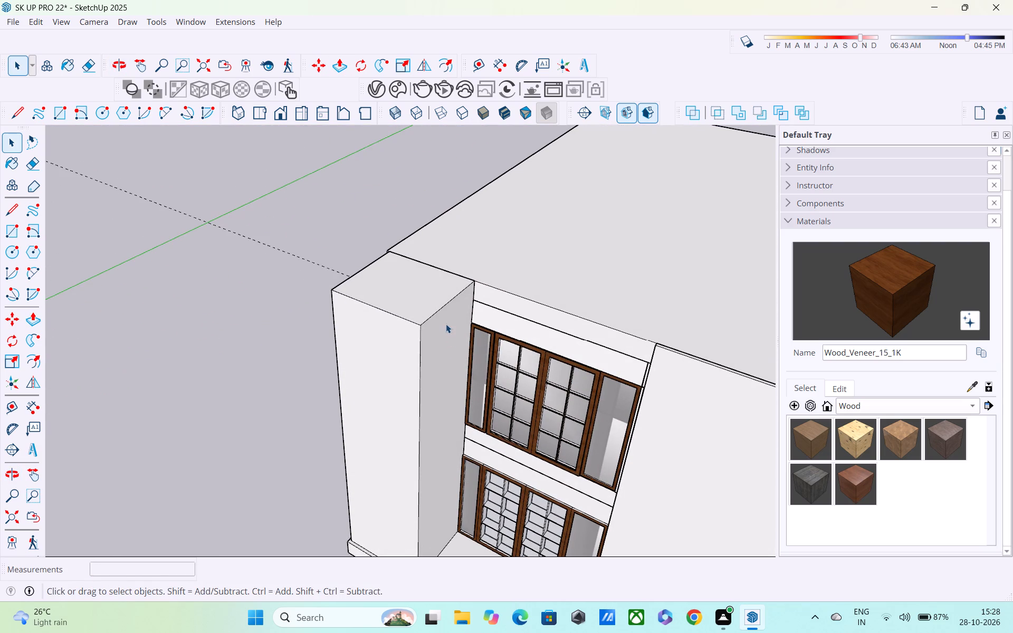
{"action": "key", "text": "l"}
{"action": "scroll", "coordinate": [453, 300], "scroll_direction": "up", "scroll_amount": 5}
{"action": "scroll", "coordinate": [452, 272], "scroll_direction": "down", "scroll_amount": 1}
{"action": "scroll", "coordinate": [453, 273], "scroll_direction": "up", "scroll_amount": 5}
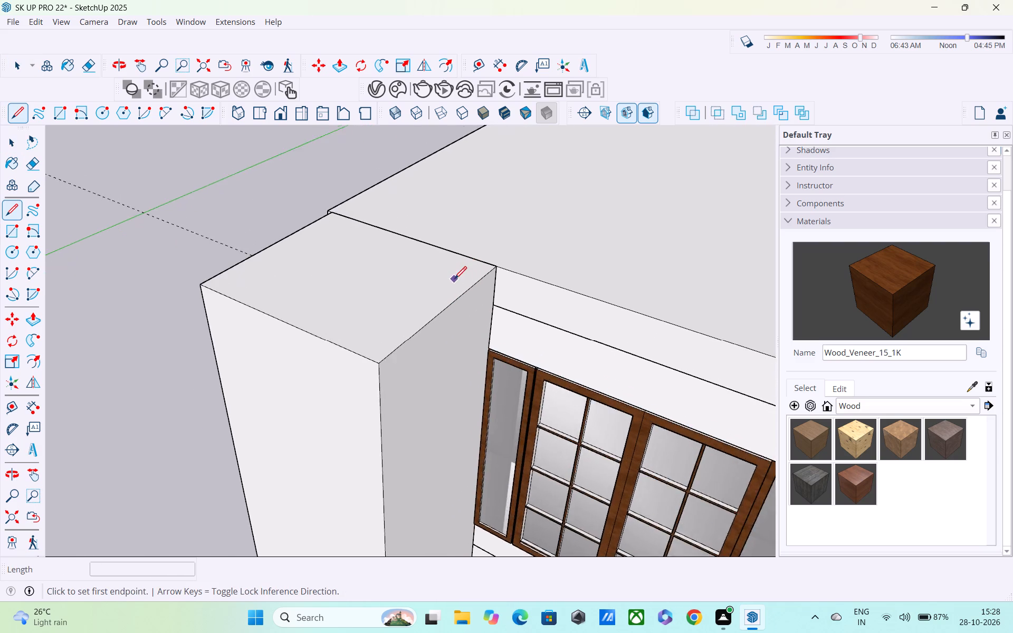
{"action": "scroll", "coordinate": [463, 271], "scroll_direction": "up", "scroll_amount": 1}
{"action": "middle_click_drag", "start_coordinate": [463, 271], "coordinate": [442, 219]}
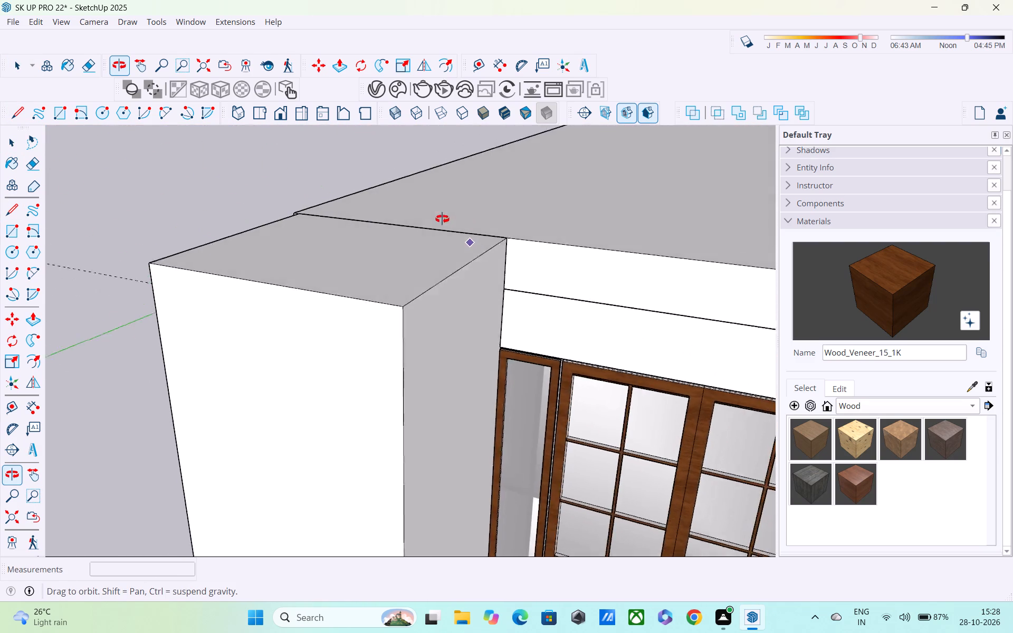
{"action": "middle_click_drag", "start_coordinate": [442, 219], "coordinate": [441, 219]}
{"action": "scroll", "coordinate": [441, 219], "scroll_direction": "up", "scroll_amount": 1}
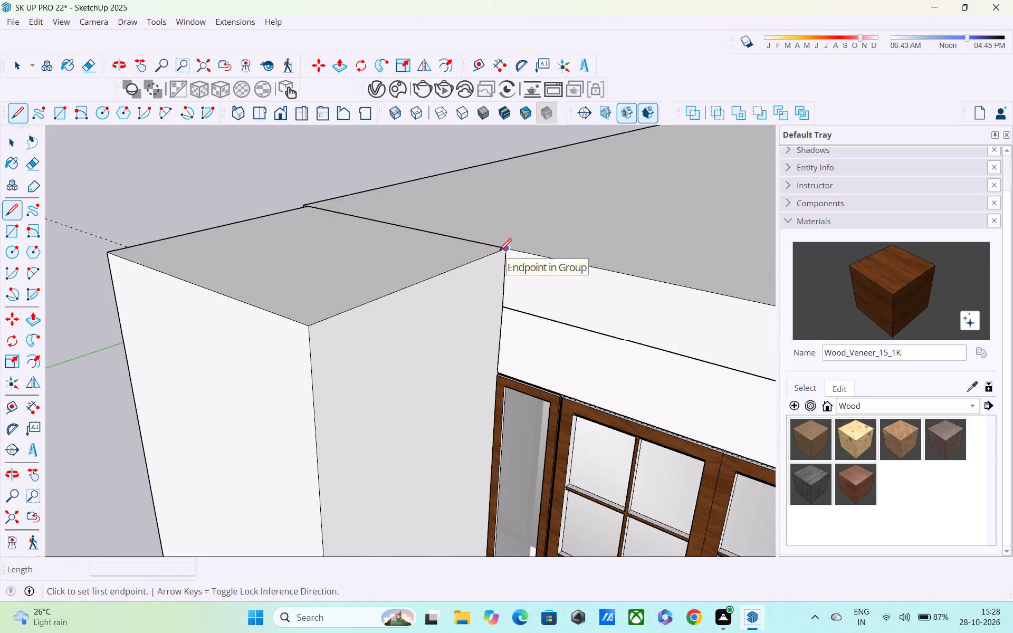
{"action": "key", "text": "space"}
{"action": "double_click", "coordinate": [521, 271]}
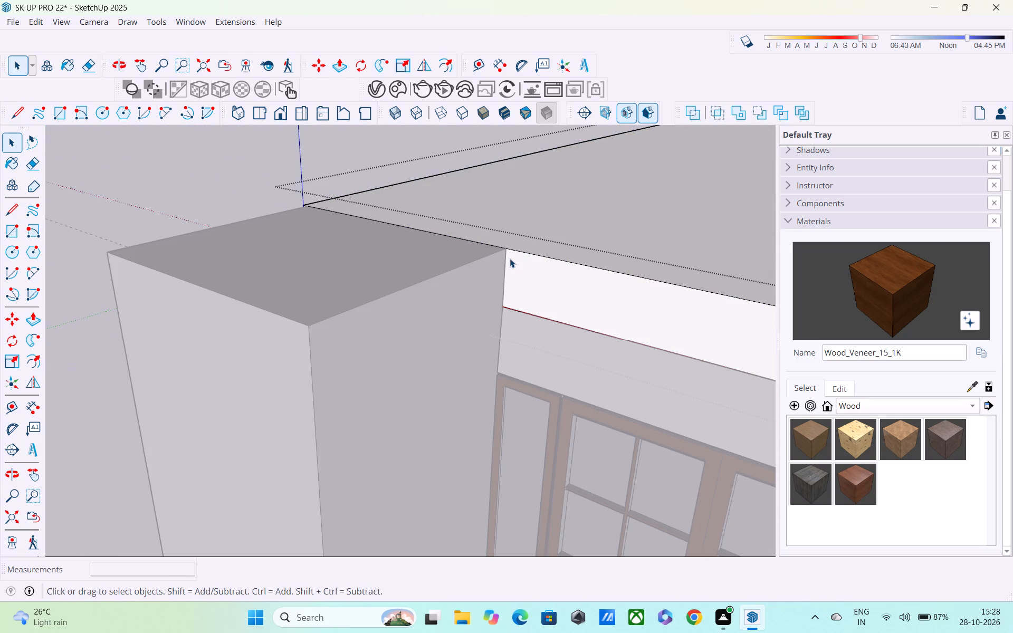
{"action": "key", "text": "l"}
{"action": "left_click", "coordinate": [505, 246]}
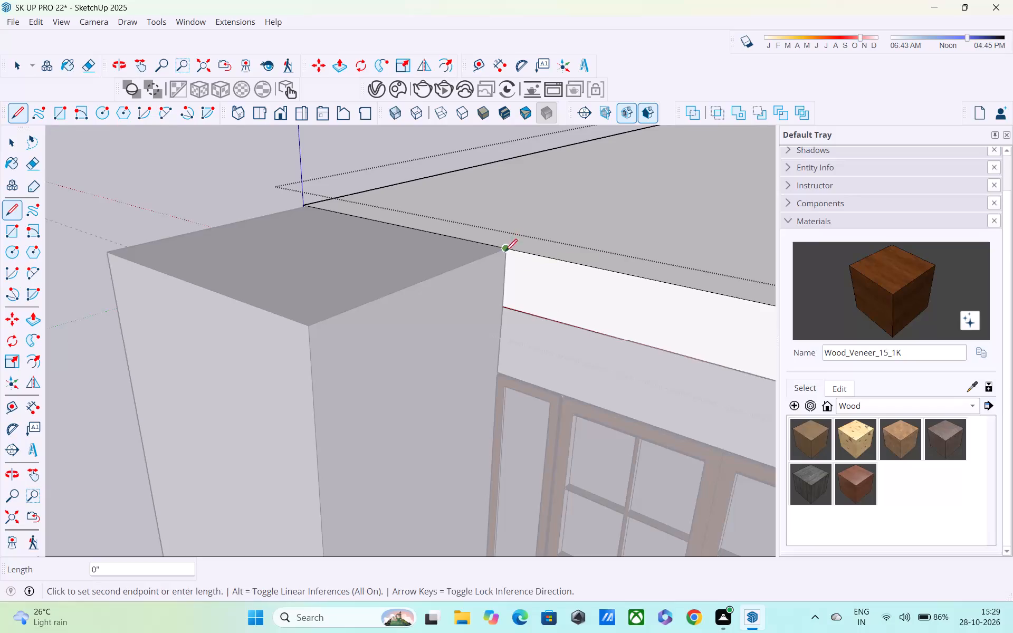
{"action": "left_click", "coordinate": [500, 312]}
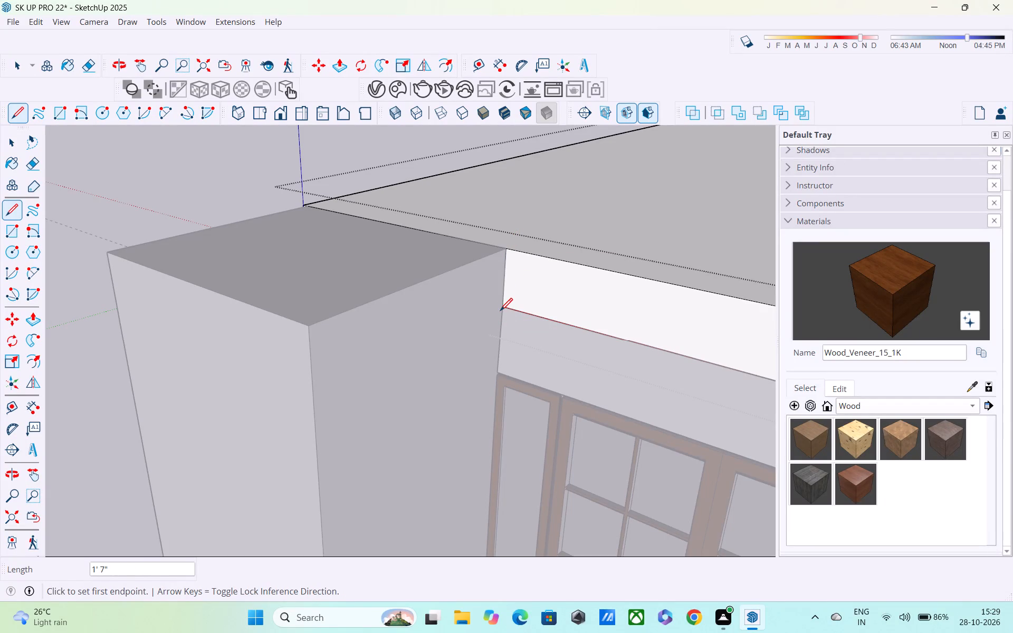
Pull the roof slab's front face between column and plain wall out about 6' 8 7/16" to the projecting column's front edge.
{"action": "key", "text": "p"}
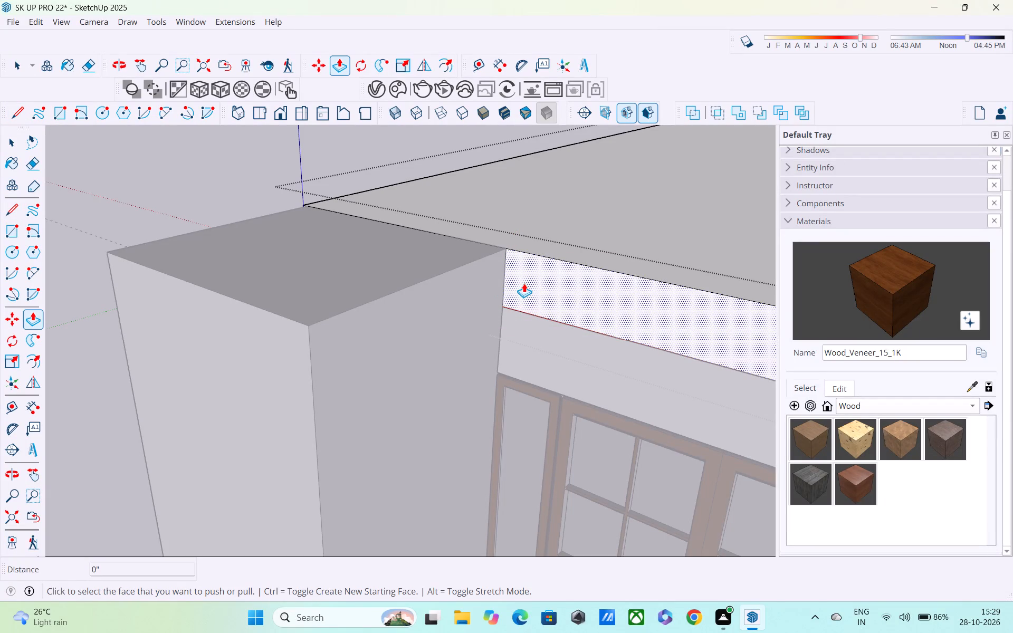
{"action": "left_click", "coordinate": [524, 283]}
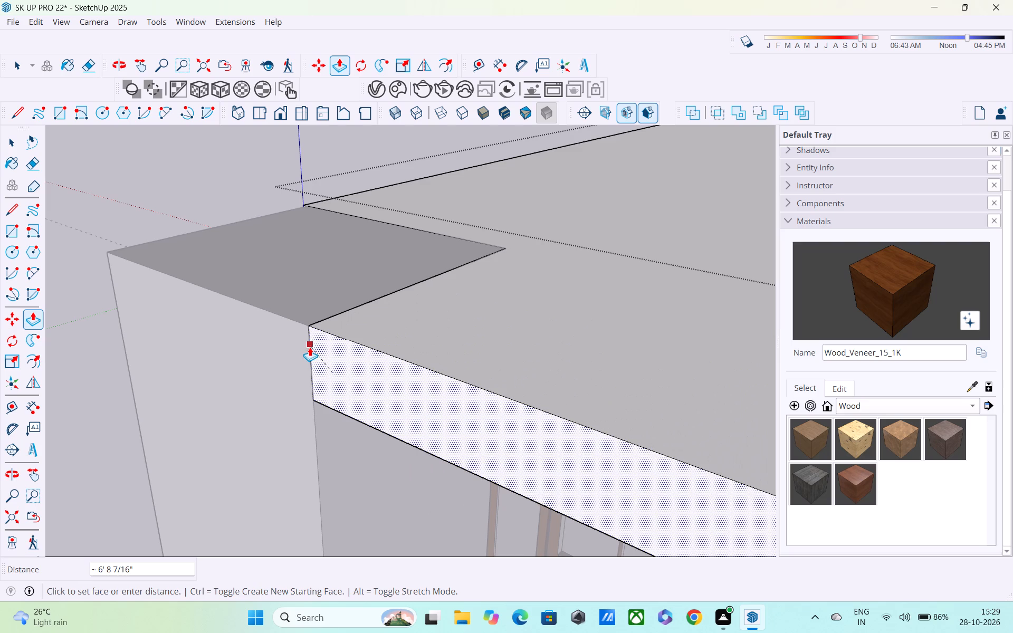
{"action": "left_click", "coordinate": [310, 349]}
{"action": "middle_click_drag", "start_coordinate": [306, 369], "coordinate": [777, 407]}
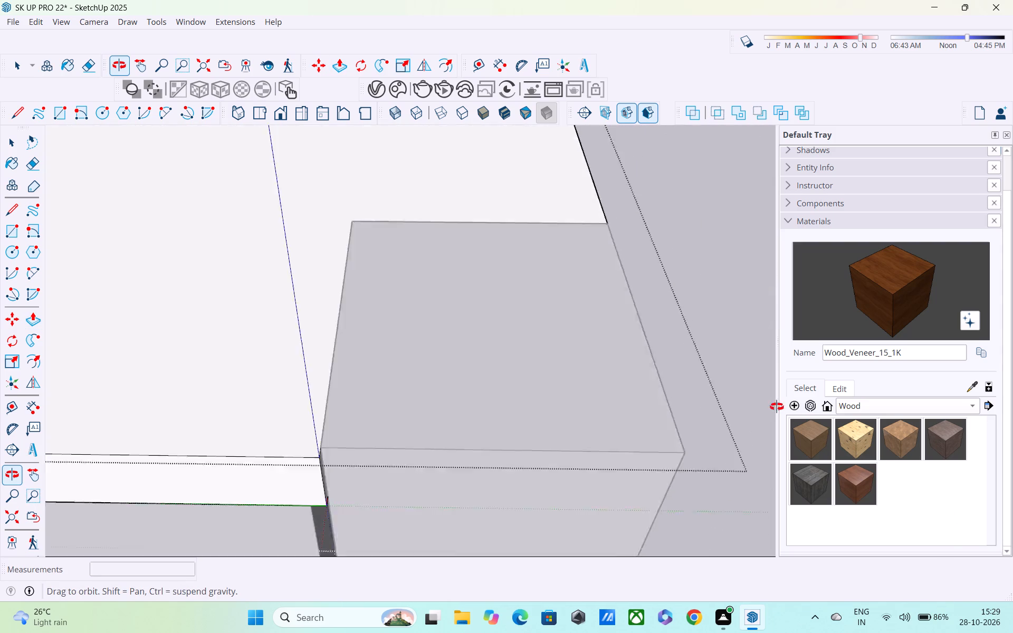
{"action": "middle_click_drag", "start_coordinate": [777, 407], "coordinate": [711, 332]}
{"action": "scroll", "coordinate": [622, 357], "scroll_direction": "down", "scroll_amount": 4}
Open the projecting column's group, push/pull its outer side face flush with the roof slab's side edge, and leave the group.
{"action": "key", "text": "space"}
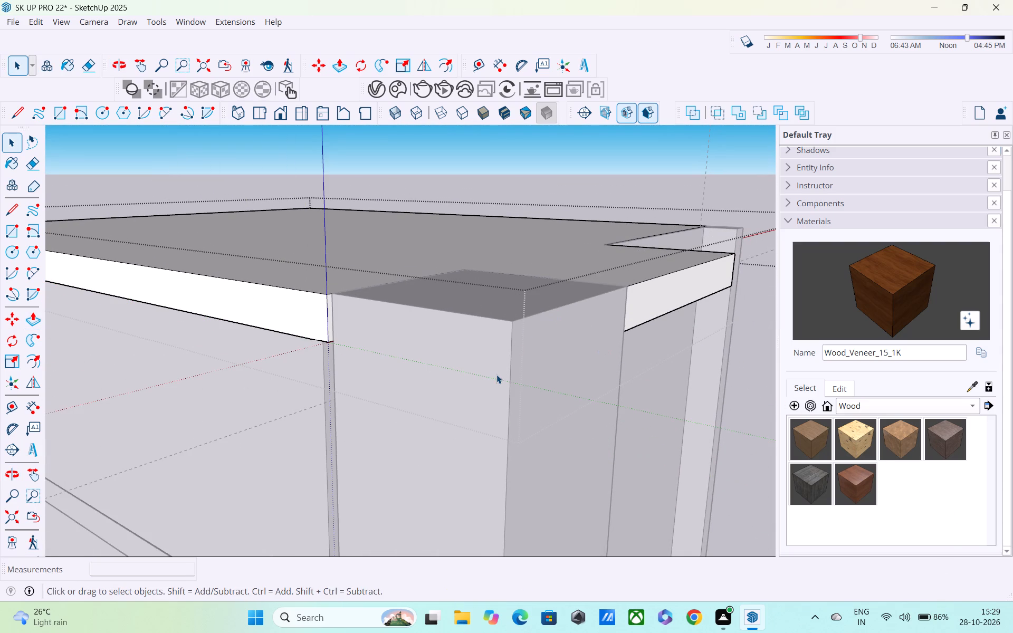
{"action": "double_click", "coordinate": [496, 375]}
{"action": "key", "text": "p"}
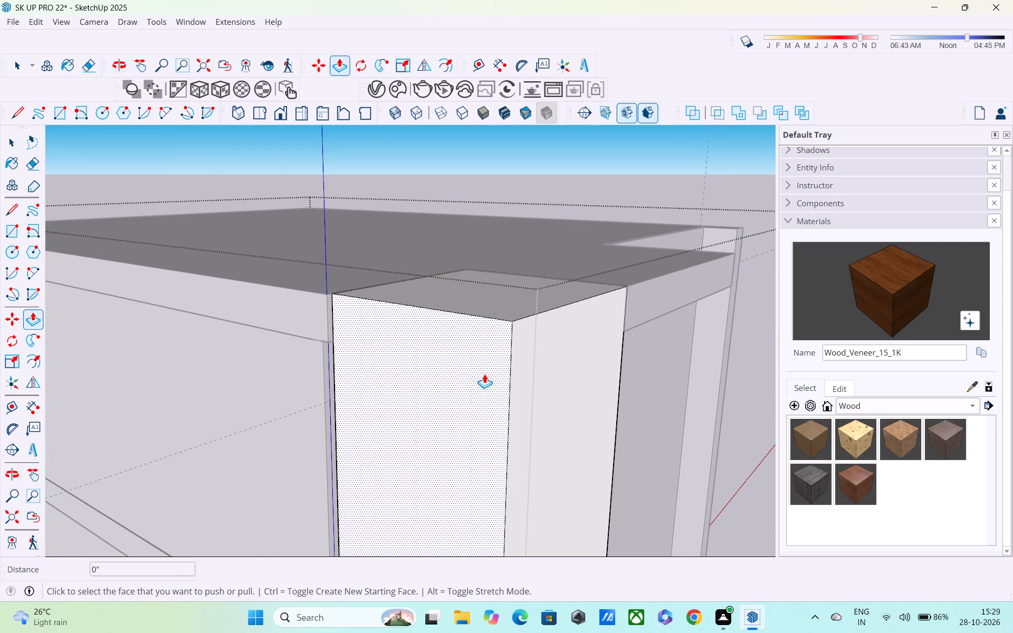
{"action": "left_click_drag", "start_coordinate": [484, 374], "coordinate": [480, 368]}
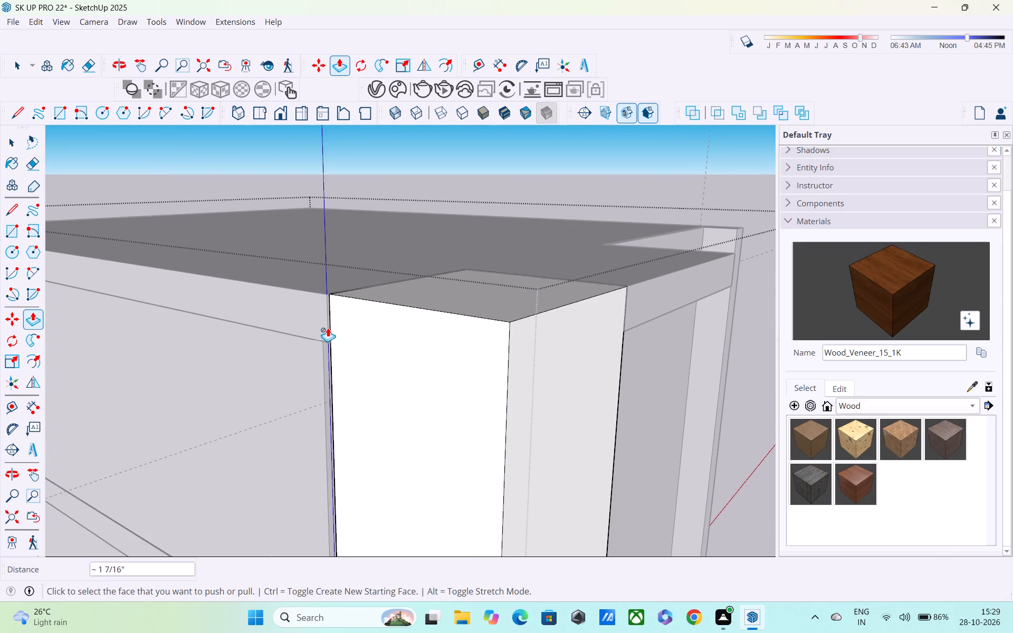
{"action": "scroll", "coordinate": [328, 330], "scroll_direction": "down", "scroll_amount": 1}
{"action": "middle_click_drag", "start_coordinate": [328, 345], "coordinate": [330, 423]}
{"action": "left_click", "coordinate": [351, 424]}
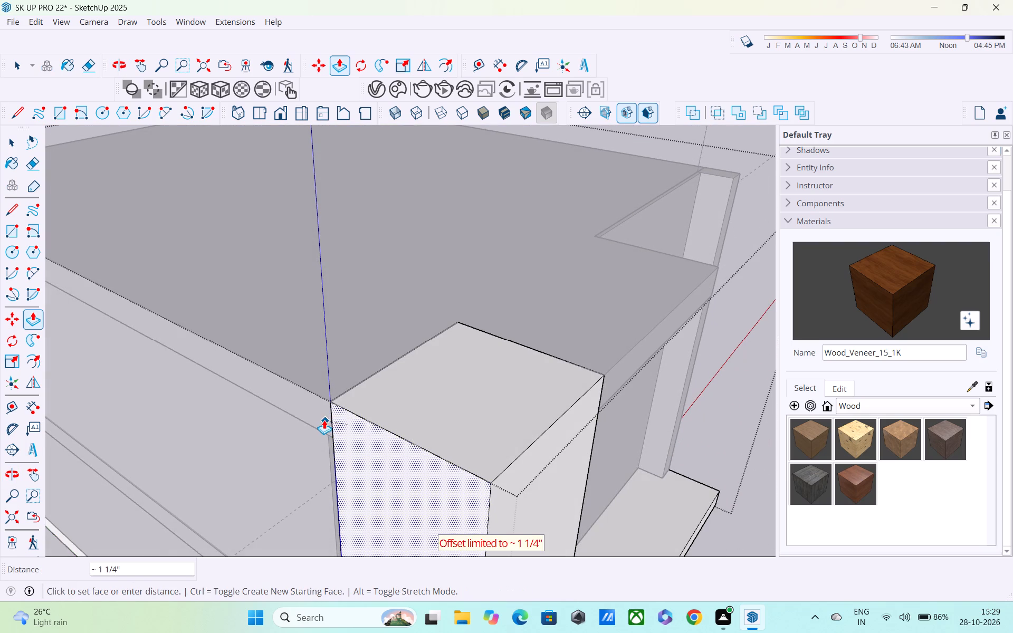
{"action": "left_click", "coordinate": [323, 419]}
{"action": "scroll", "coordinate": [324, 415], "scroll_direction": "down", "scroll_amount": 5}
{"action": "scroll", "coordinate": [412, 410], "scroll_direction": "up", "scroll_amount": 1}
{"action": "middle_click_drag", "start_coordinate": [412, 410], "coordinate": [166, 389]}
{"action": "scroll", "coordinate": [162, 354], "scroll_direction": "up", "scroll_amount": 1}
{"action": "scroll", "coordinate": [162, 354], "scroll_direction": "down", "scroll_amount": 6}
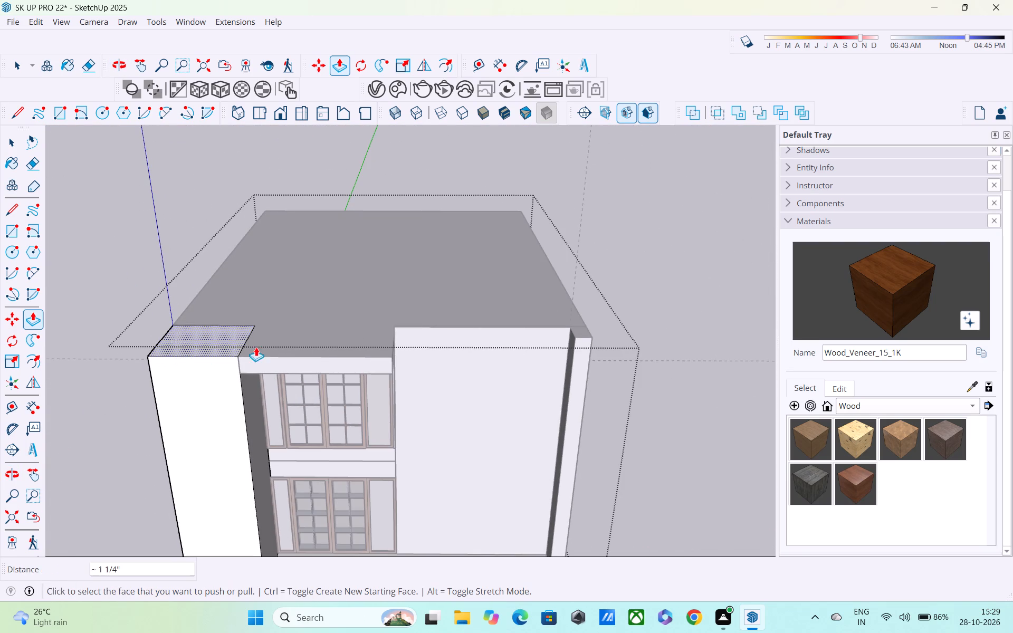
{"action": "scroll", "coordinate": [318, 320], "scroll_direction": "up", "scroll_amount": 1}
{"action": "key", "text": "space"}
{"action": "scroll", "coordinate": [314, 337], "scroll_direction": "down", "scroll_amount": 5}
{"action": "middle_click_drag", "start_coordinate": [316, 367], "coordinate": [326, 408]}
{"action": "scroll", "coordinate": [315, 416], "scroll_direction": "up", "scroll_amount": 2}
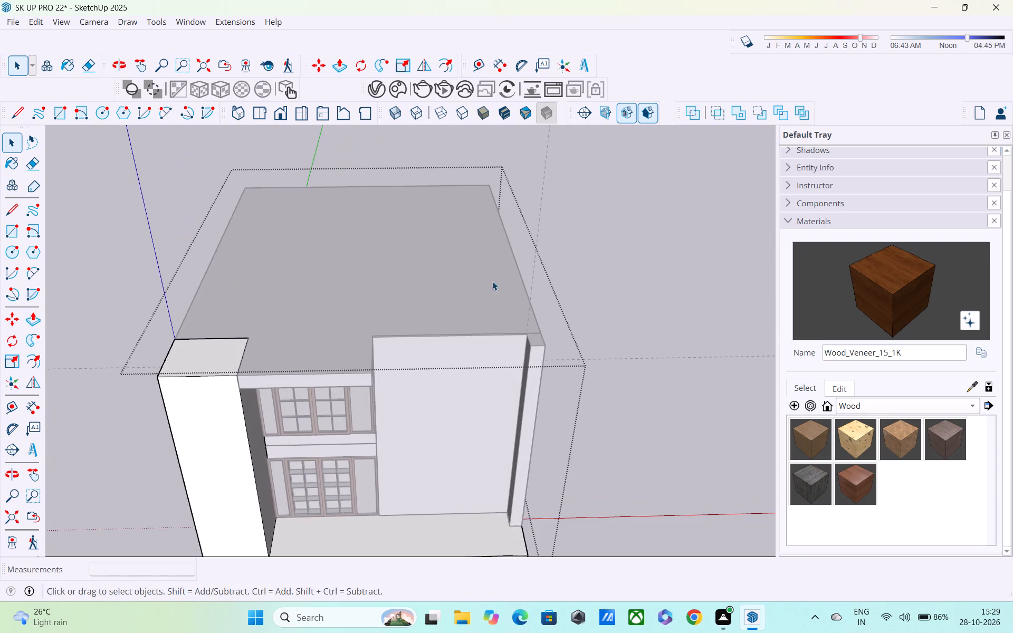
{"action": "left_click", "coordinate": [665, 245]}
Open the slab group between the two window rows and draw a vertical line about 1' 6 15/16" down its front face beside the column.
{"action": "scroll", "coordinate": [372, 341], "scroll_direction": "down", "scroll_amount": 1}
{"action": "scroll", "coordinate": [265, 375], "scroll_direction": "up", "scroll_amount": 4}
{"action": "middle_click_drag", "start_coordinate": [257, 348], "coordinate": [262, 232]}
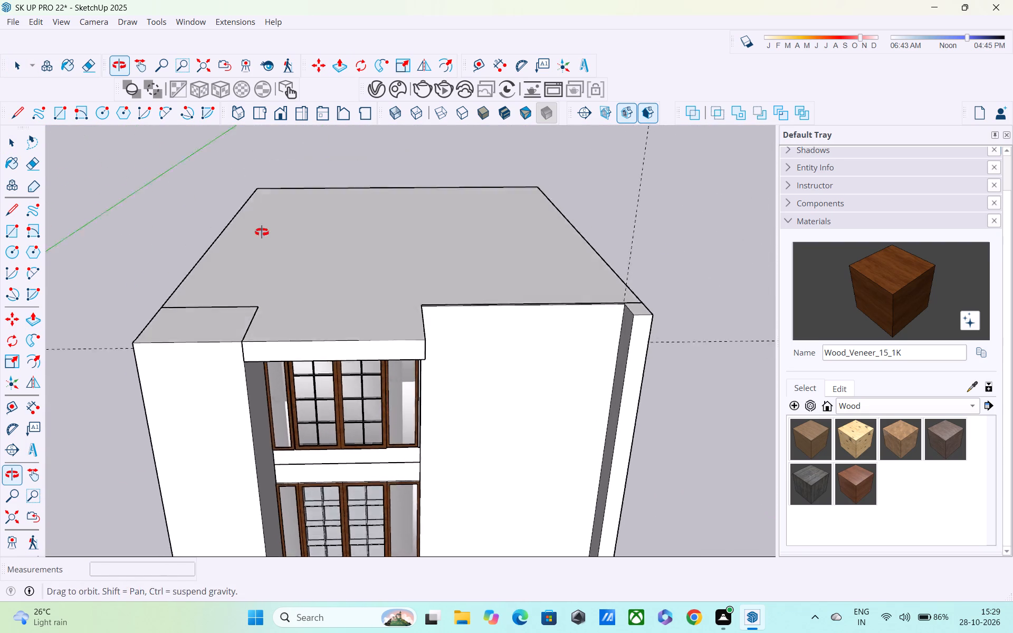
{"action": "middle_click_drag", "start_coordinate": [262, 232], "coordinate": [262, 196]}
{"action": "scroll", "coordinate": [262, 196], "scroll_direction": "up", "scroll_amount": 1}
{"action": "scroll", "coordinate": [270, 283], "scroll_direction": "down", "scroll_amount": 4}
{"action": "middle_click_drag", "start_coordinate": [281, 381], "coordinate": [255, 325]}
{"action": "scroll", "coordinate": [254, 325], "scroll_direction": "up", "scroll_amount": 1}
{"action": "scroll", "coordinate": [316, 380], "scroll_direction": "up", "scroll_amount": 5}
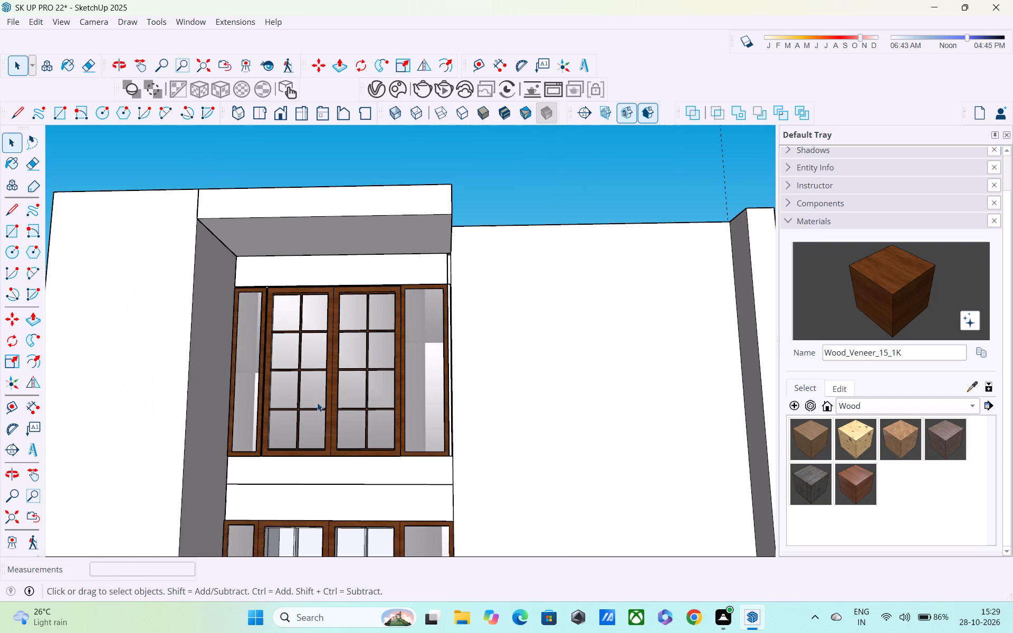
{"action": "double_click", "coordinate": [324, 469]}
{"action": "scroll", "coordinate": [318, 470], "scroll_direction": "up", "scroll_amount": 5}
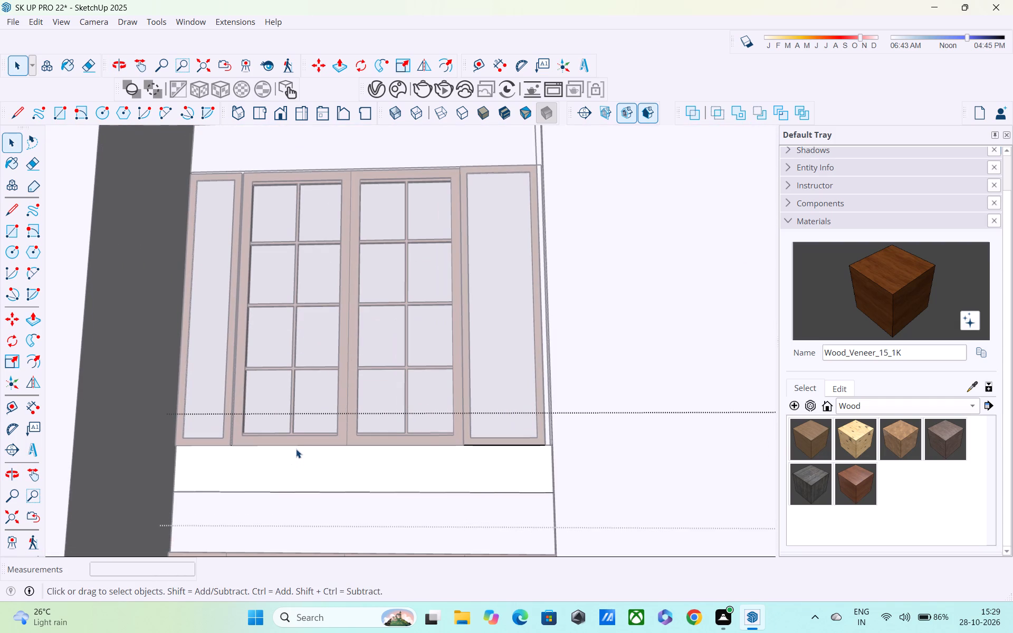
{"action": "key", "text": "l"}
{"action": "scroll", "coordinate": [0, 482], "scroll_direction": "up", "scroll_amount": 2}
{"action": "scroll", "coordinate": [162, 445], "scroll_direction": "up", "scroll_amount": 9}
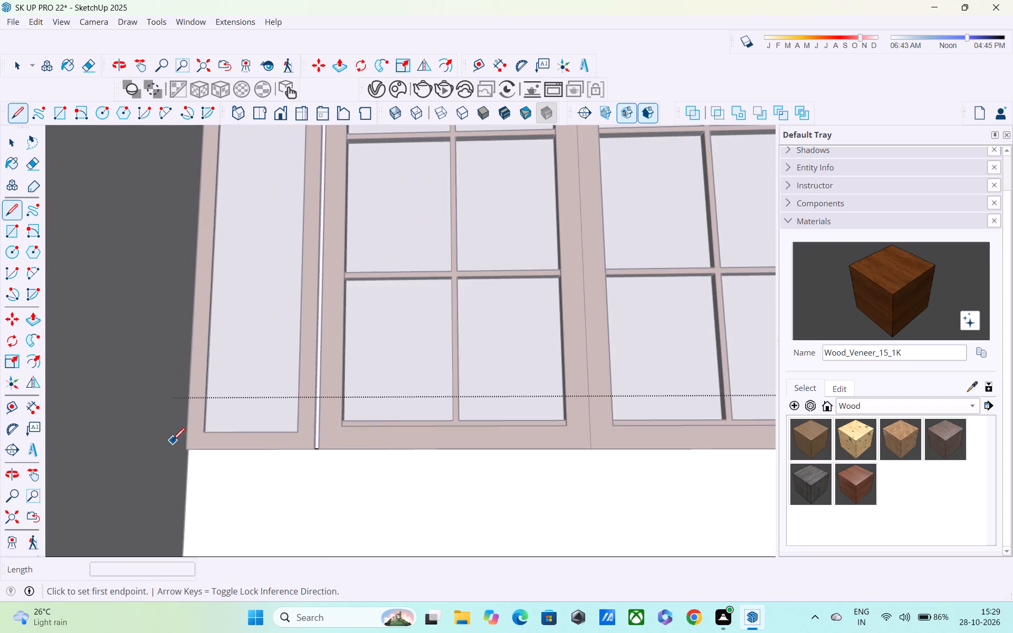
{"action": "middle_click_drag", "start_coordinate": [188, 472], "coordinate": [179, 351]}
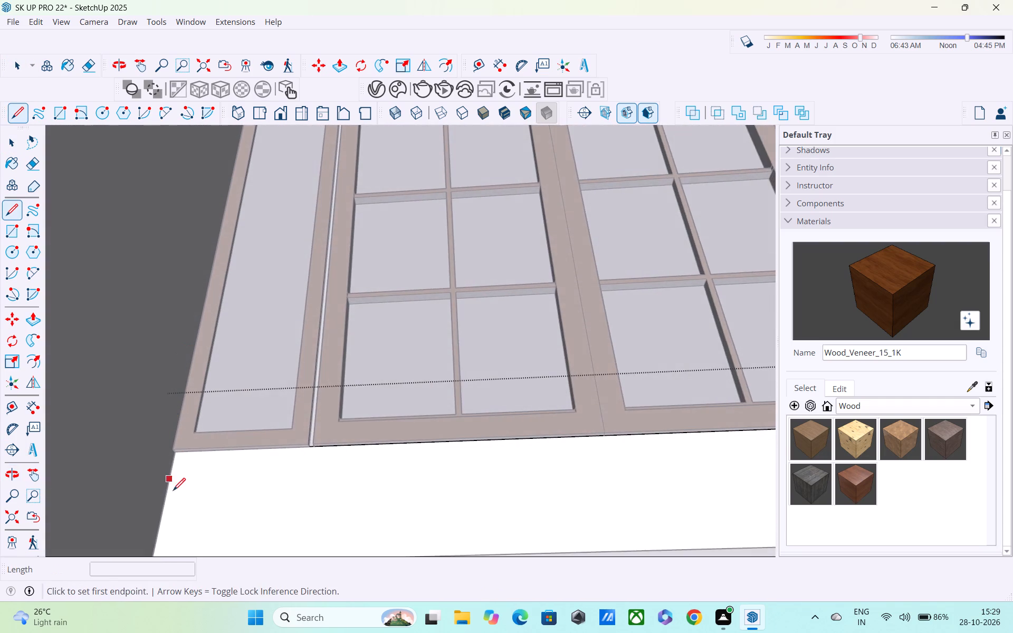
{"action": "scroll", "coordinate": [173, 492], "scroll_direction": "up", "scroll_amount": 3}
{"action": "left_click", "coordinate": [173, 443]}
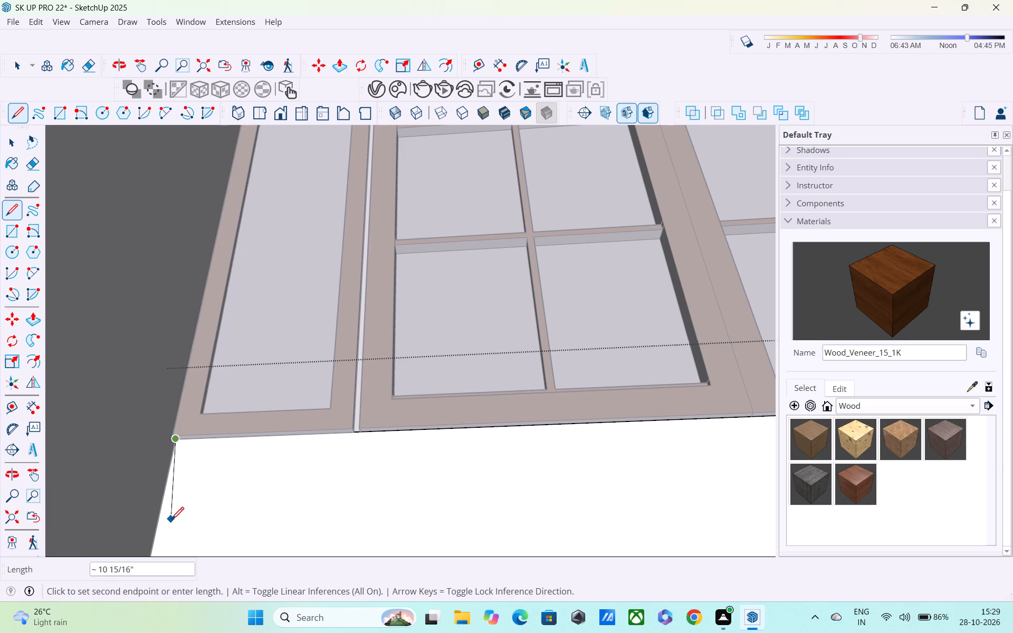
{"action": "middle_click_drag", "start_coordinate": [181, 491], "coordinate": [203, 253], "text": "shift"}
{"action": "middle_click_drag", "start_coordinate": [193, 297], "coordinate": [168, 440]}
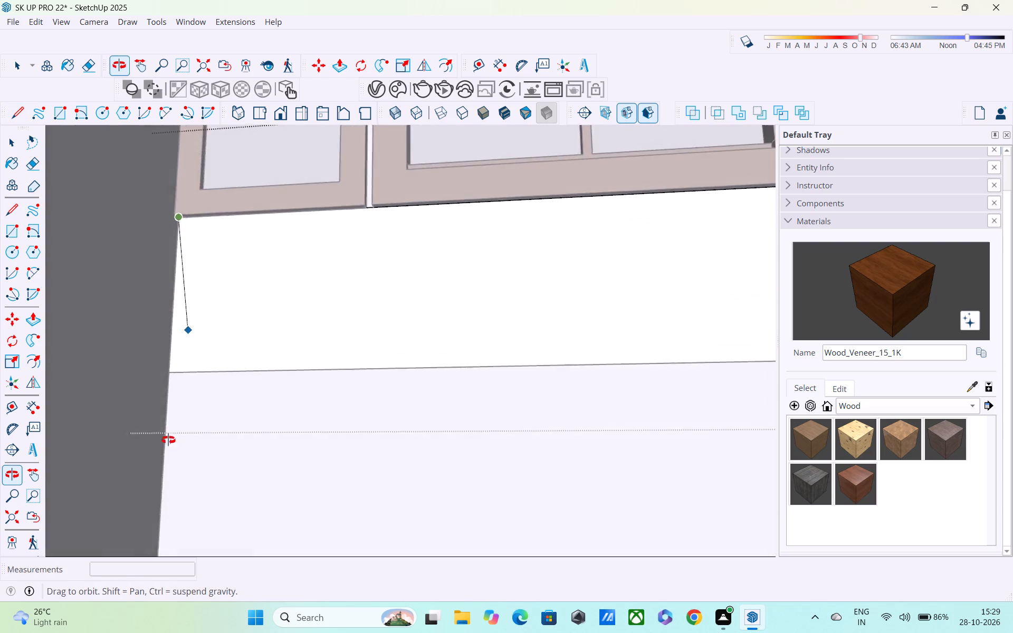
{"action": "middle_click_drag", "start_coordinate": [168, 440], "coordinate": [150, 484]}
{"action": "scroll", "coordinate": [151, 478], "scroll_direction": "up", "scroll_amount": 1}
{"action": "scroll", "coordinate": [168, 404], "scroll_direction": "up", "scroll_amount": 8}
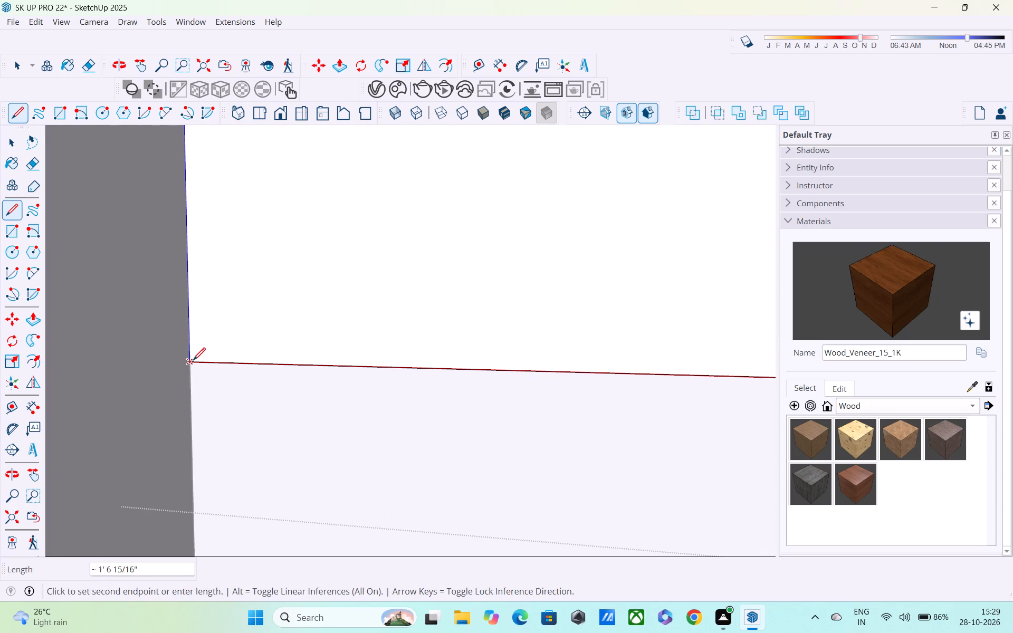
{"action": "left_click", "coordinate": [193, 362]}
{"action": "scroll", "coordinate": [236, 359], "scroll_direction": "down", "scroll_amount": 4}
{"action": "middle_click_drag", "start_coordinate": [269, 359], "coordinate": [0, 410], "text": "shift"}
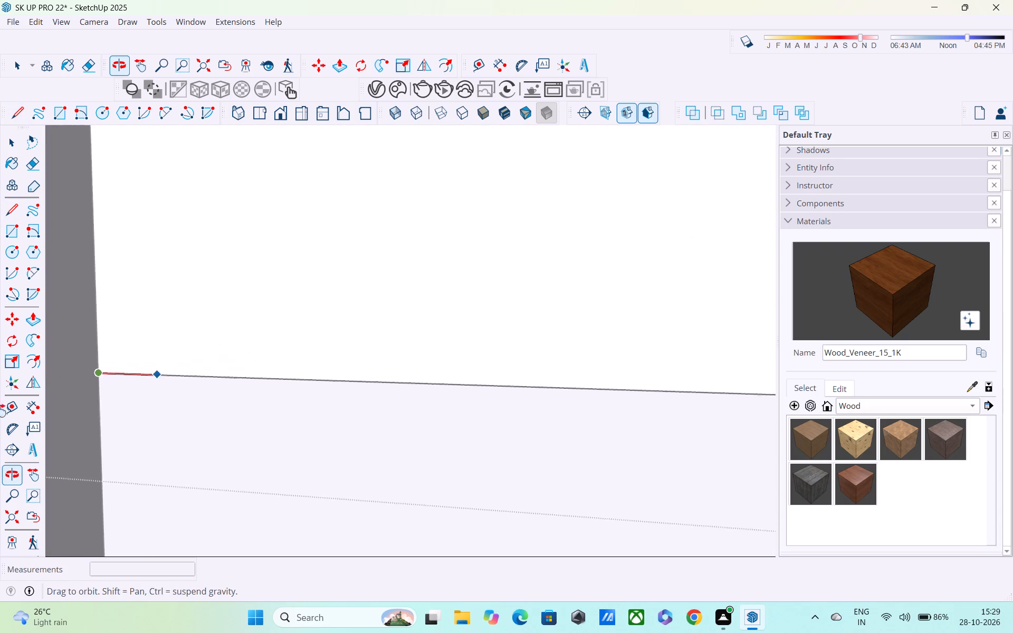
{"action": "middle_click_drag", "start_coordinate": [0, 410], "coordinate": [0, 447], "text": "shift"}
{"action": "scroll", "coordinate": [178, 449], "scroll_direction": "down", "scroll_amount": 7}
{"action": "middle_click_drag", "start_coordinate": [458, 449], "coordinate": [313, 435], "text": "shift"}
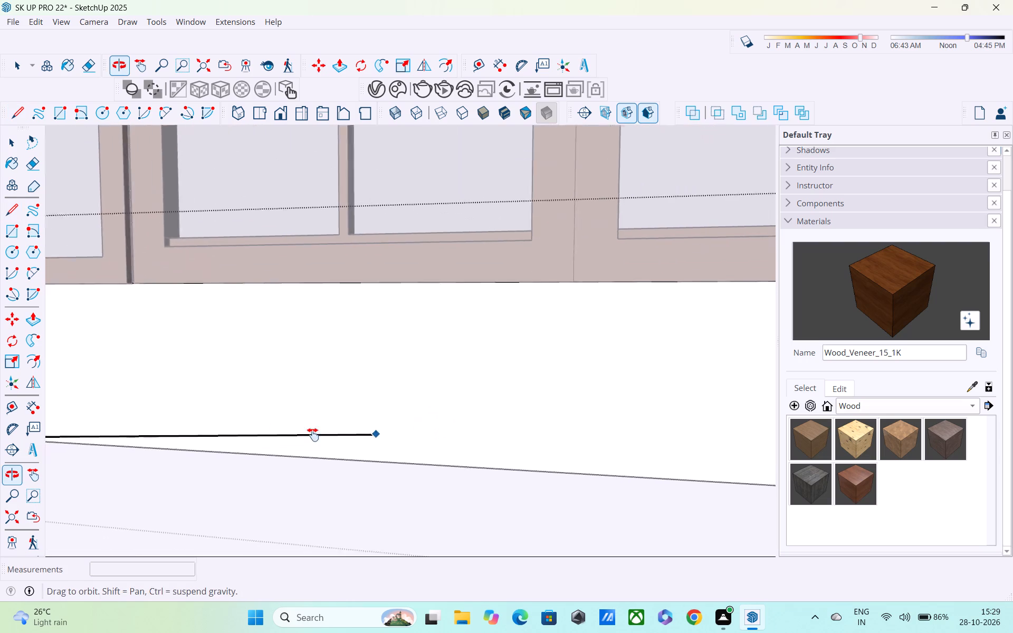
{"action": "middle_click_drag", "start_coordinate": [313, 435], "coordinate": [195, 449], "text": "shift"}
{"action": "key", "text": "Escape"}
Draw a 1' 7" vertical line down the same slab's front face at the plain wall's corner.
{"action": "scroll", "coordinate": [206, 479], "scroll_direction": "down", "scroll_amount": 7}
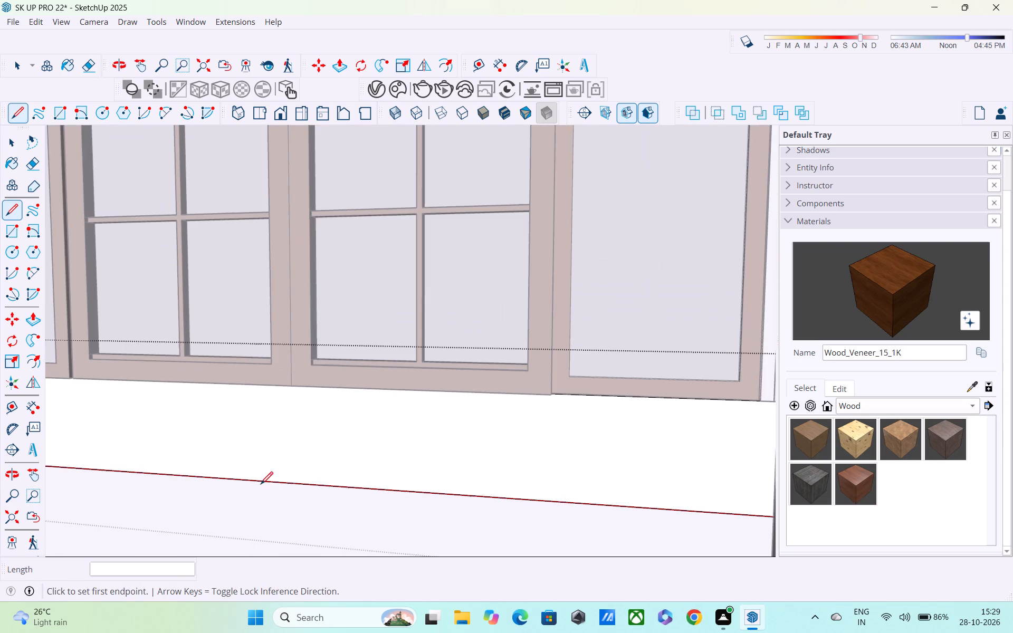
{"action": "middle_click_drag", "start_coordinate": [262, 483], "coordinate": [77, 452], "text": "shift"}
{"action": "middle_click_drag", "start_coordinate": [626, 431], "coordinate": [913, 375]}
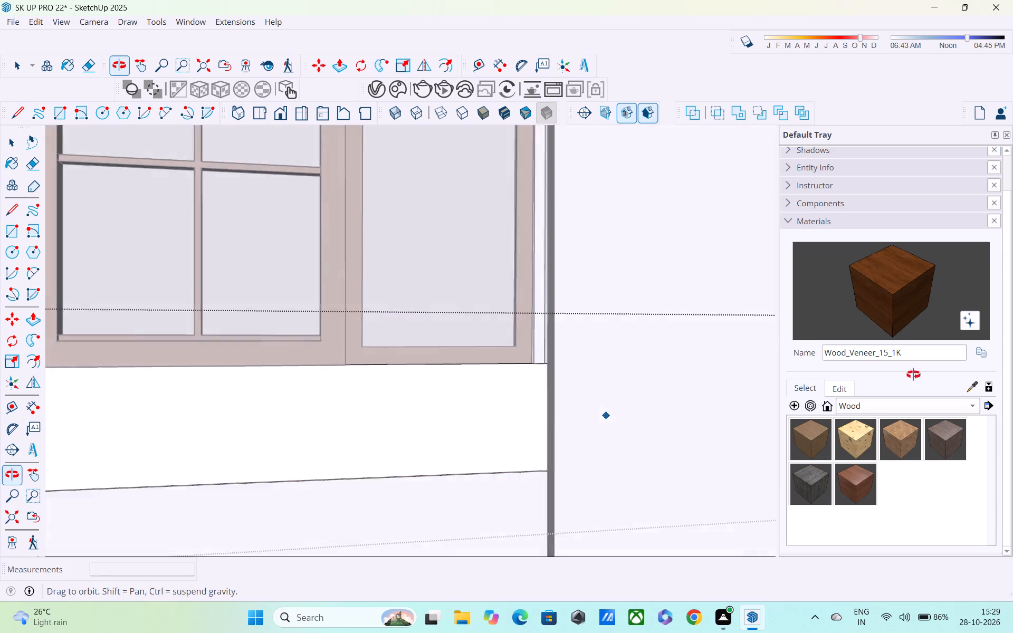
{"action": "middle_click_drag", "start_coordinate": [913, 375], "coordinate": [944, 361]}
{"action": "scroll", "coordinate": [944, 361], "scroll_direction": "up", "scroll_amount": 1}
{"action": "scroll", "coordinate": [422, 455], "scroll_direction": "up", "scroll_amount": 4}
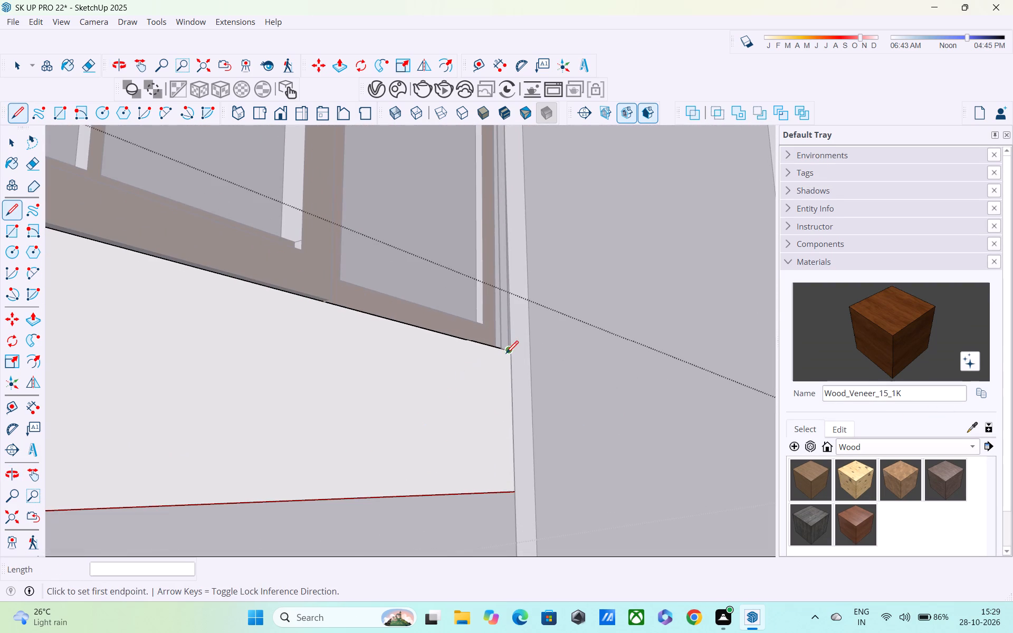
{"action": "left_click", "coordinate": [511, 355]}
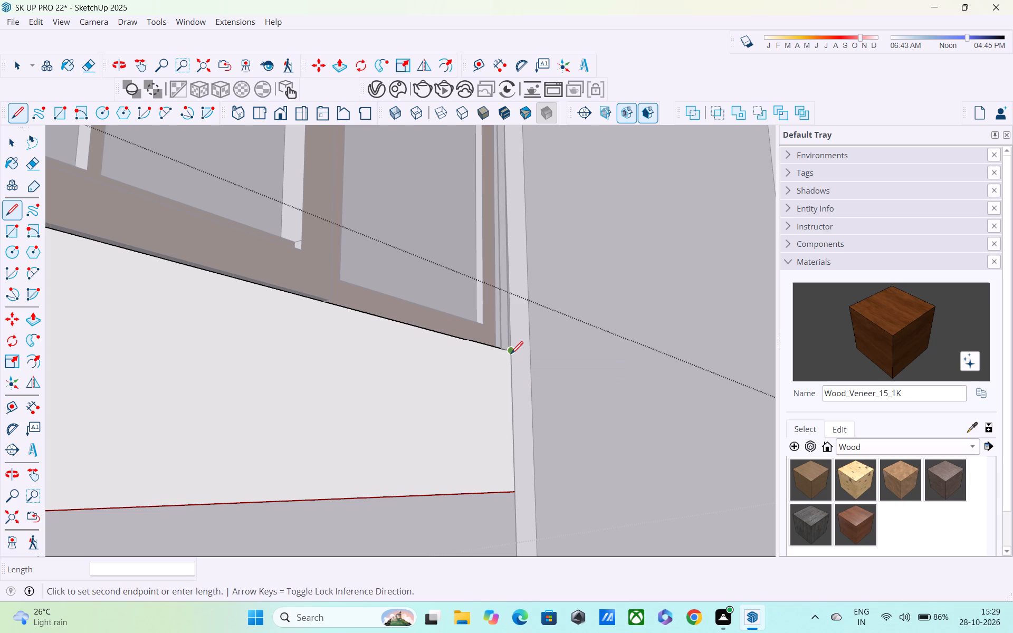
{"action": "left_click", "coordinate": [517, 491]}
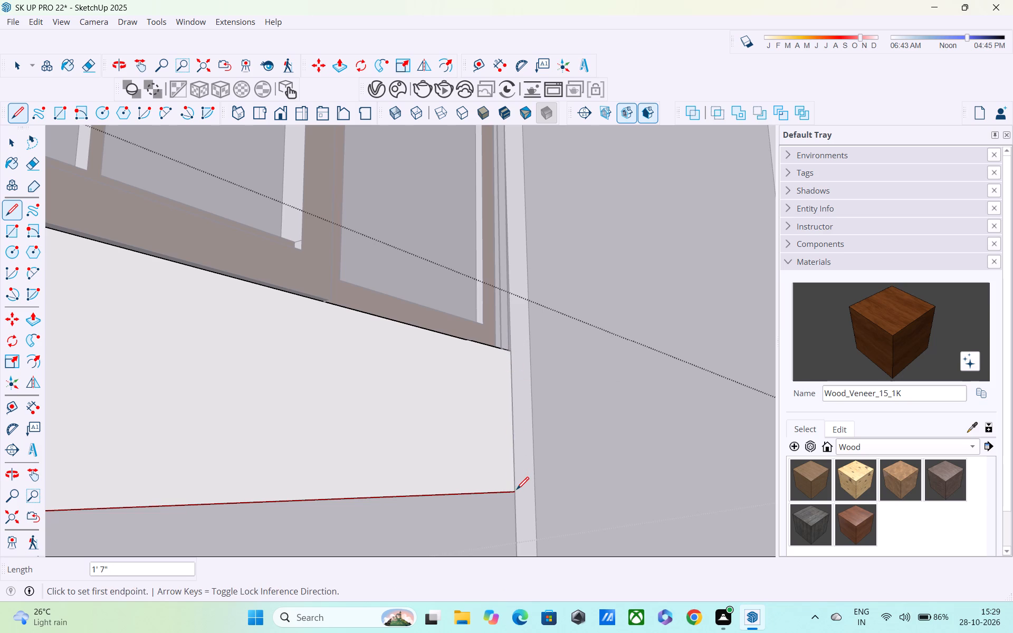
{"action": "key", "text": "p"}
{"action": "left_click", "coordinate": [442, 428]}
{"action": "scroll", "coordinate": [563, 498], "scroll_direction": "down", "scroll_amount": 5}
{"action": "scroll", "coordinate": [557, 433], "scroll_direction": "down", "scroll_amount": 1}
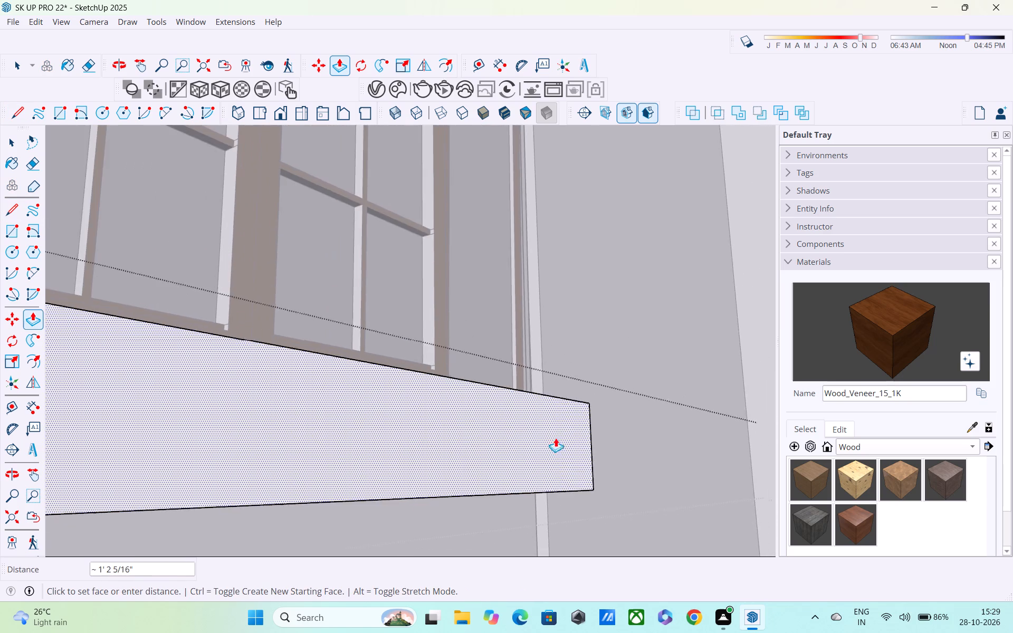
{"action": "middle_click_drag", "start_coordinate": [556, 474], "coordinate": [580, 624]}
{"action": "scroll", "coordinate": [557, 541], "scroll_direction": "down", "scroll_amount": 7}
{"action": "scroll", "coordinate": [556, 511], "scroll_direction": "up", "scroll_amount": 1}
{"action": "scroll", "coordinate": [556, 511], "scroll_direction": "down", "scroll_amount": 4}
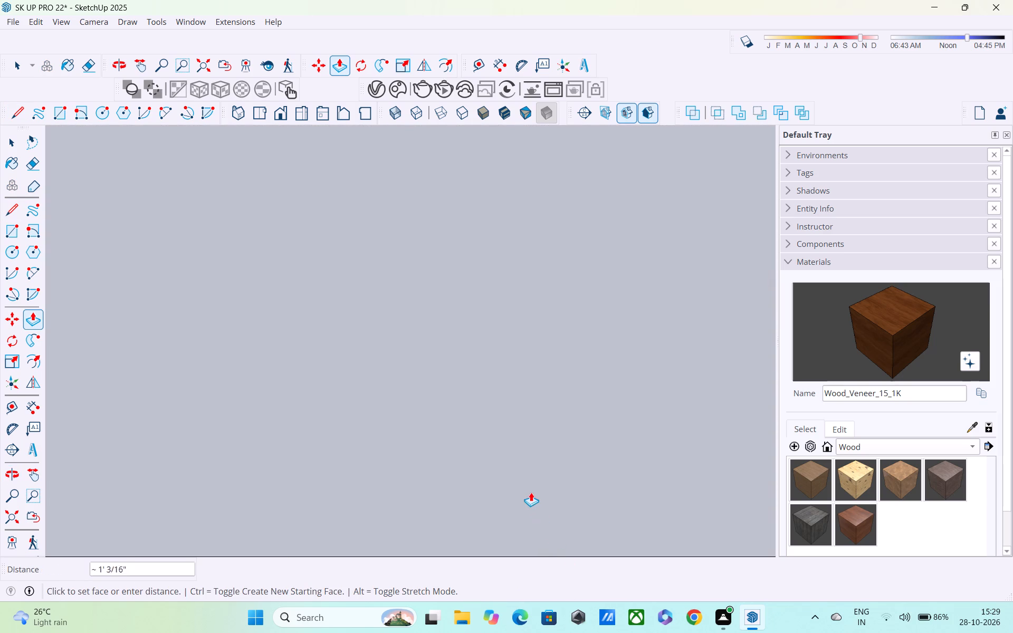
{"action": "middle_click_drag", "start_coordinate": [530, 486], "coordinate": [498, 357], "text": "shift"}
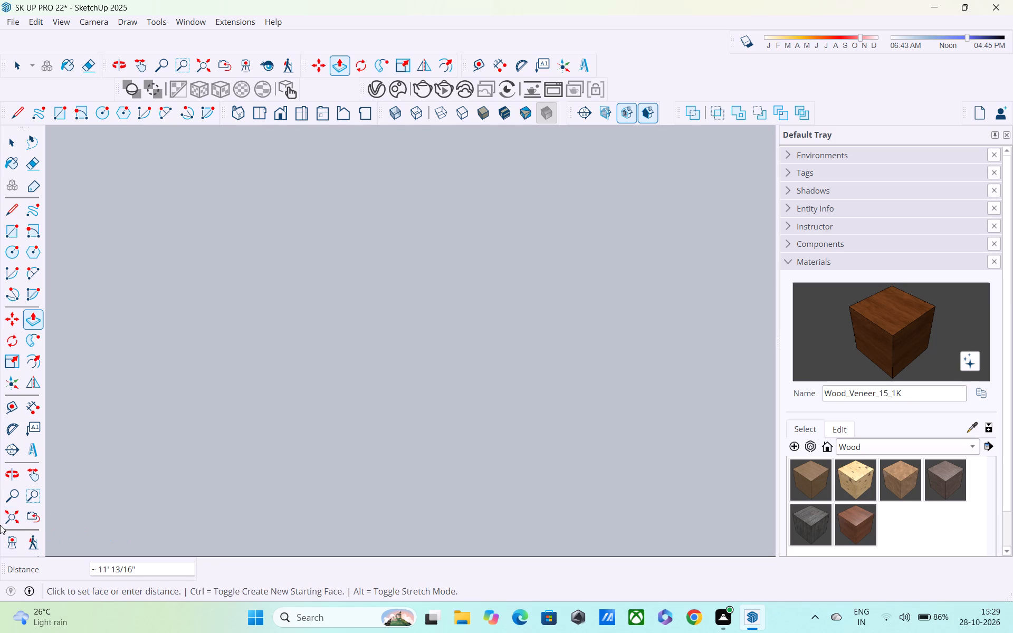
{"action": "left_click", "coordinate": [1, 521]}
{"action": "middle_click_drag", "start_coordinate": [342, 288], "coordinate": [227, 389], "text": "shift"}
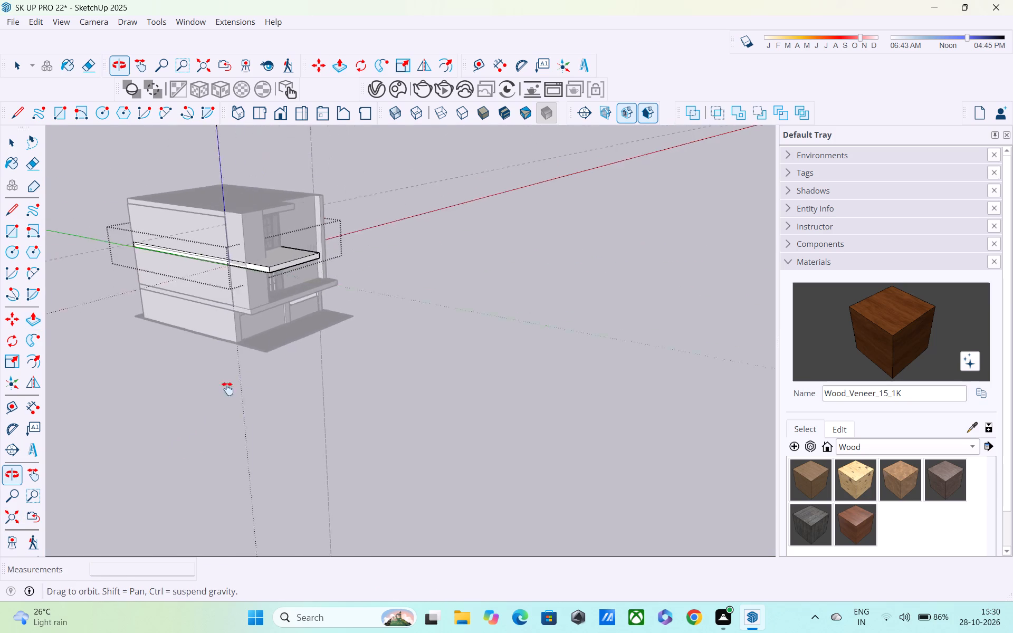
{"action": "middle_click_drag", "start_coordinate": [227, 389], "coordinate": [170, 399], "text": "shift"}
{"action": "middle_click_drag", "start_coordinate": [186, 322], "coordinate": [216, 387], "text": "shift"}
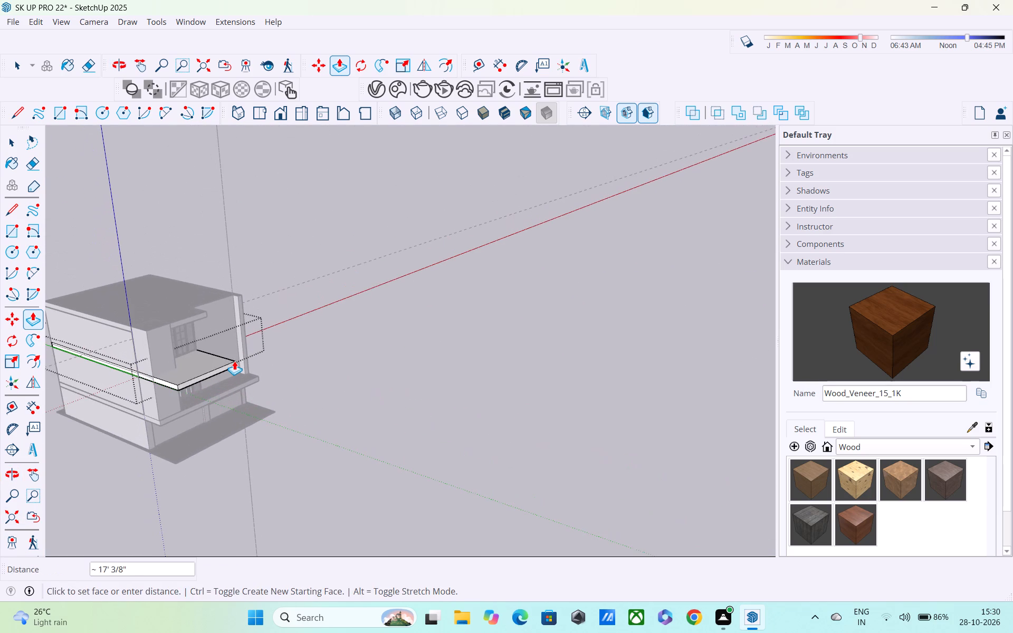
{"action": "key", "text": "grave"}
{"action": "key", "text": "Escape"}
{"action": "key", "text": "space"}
Draw a vertical line about 1' 6 15/16" down the intermediate slab's front face where it meets the column.
{"action": "middle_click_drag", "start_coordinate": [223, 360], "coordinate": [218, 360]}
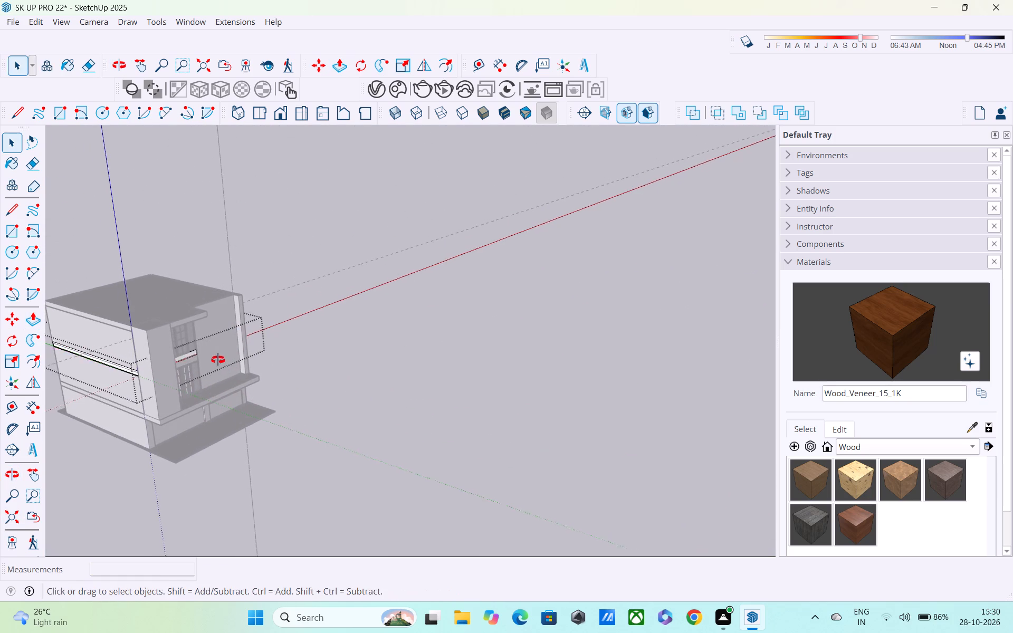
{"action": "middle_click_drag", "start_coordinate": [218, 360], "coordinate": [140, 311]}
{"action": "scroll", "coordinate": [183, 311], "scroll_direction": "up", "scroll_amount": 12}
{"action": "scroll", "coordinate": [199, 378], "scroll_direction": "up", "scroll_amount": 1}
{"action": "middle_click_drag", "start_coordinate": [199, 378], "coordinate": [149, 385]}
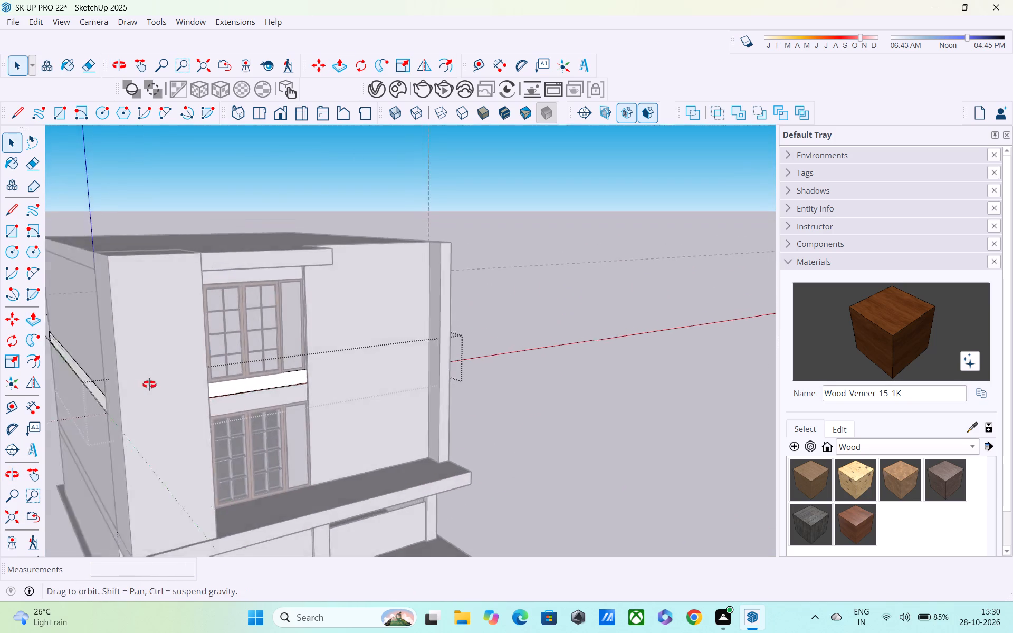
{"action": "middle_click_drag", "start_coordinate": [149, 385], "coordinate": [59, 361]}
{"action": "scroll", "coordinate": [59, 363], "scroll_direction": "up", "scroll_amount": 1}
{"action": "scroll", "coordinate": [202, 362], "scroll_direction": "up", "scroll_amount": 6}
{"action": "scroll", "coordinate": [254, 370], "scroll_direction": "down", "scroll_amount": 1}
{"action": "scroll", "coordinate": [255, 374], "scroll_direction": "up", "scroll_amount": 15}
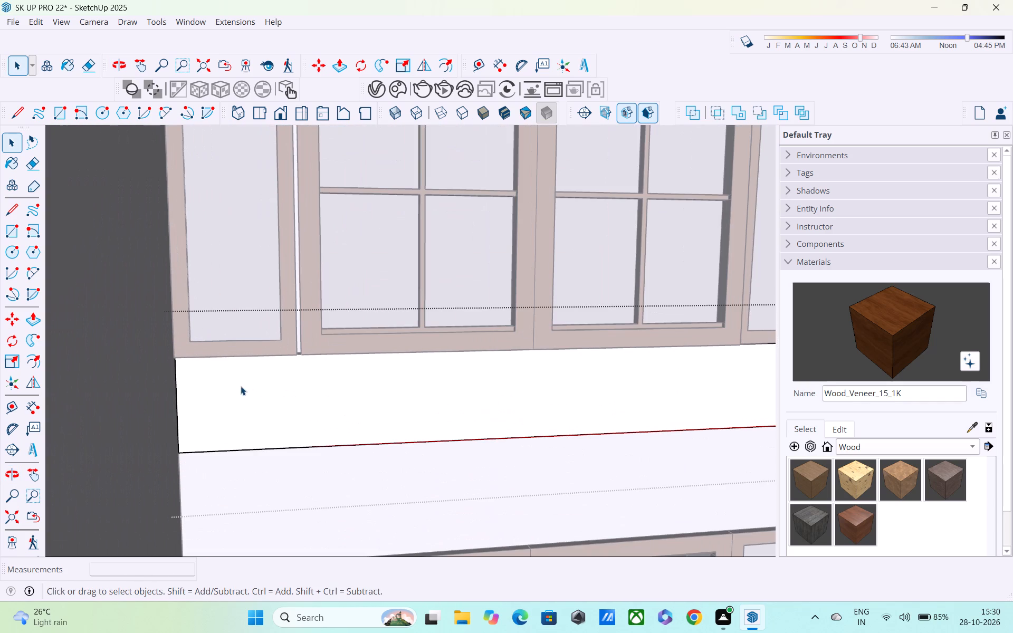
{"action": "key", "text": "l"}
{"action": "scroll", "coordinate": [217, 371], "scroll_direction": "up", "scroll_amount": 5}
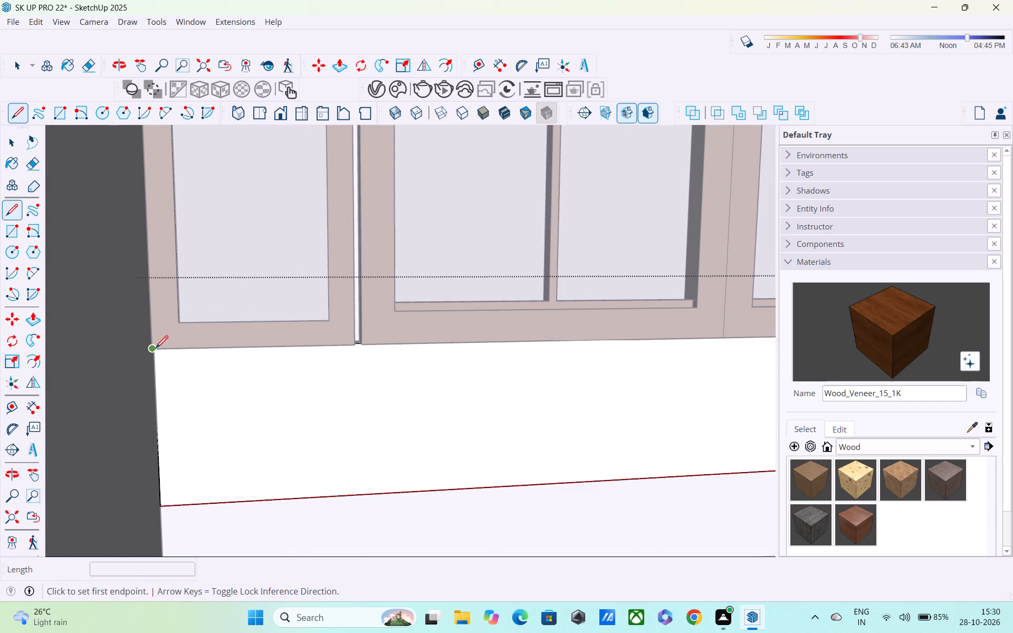
{"action": "middle_click_drag", "start_coordinate": [150, 345], "coordinate": [141, 75]}
{"action": "scroll", "coordinate": [158, 359], "scroll_direction": "up", "scroll_amount": 9}
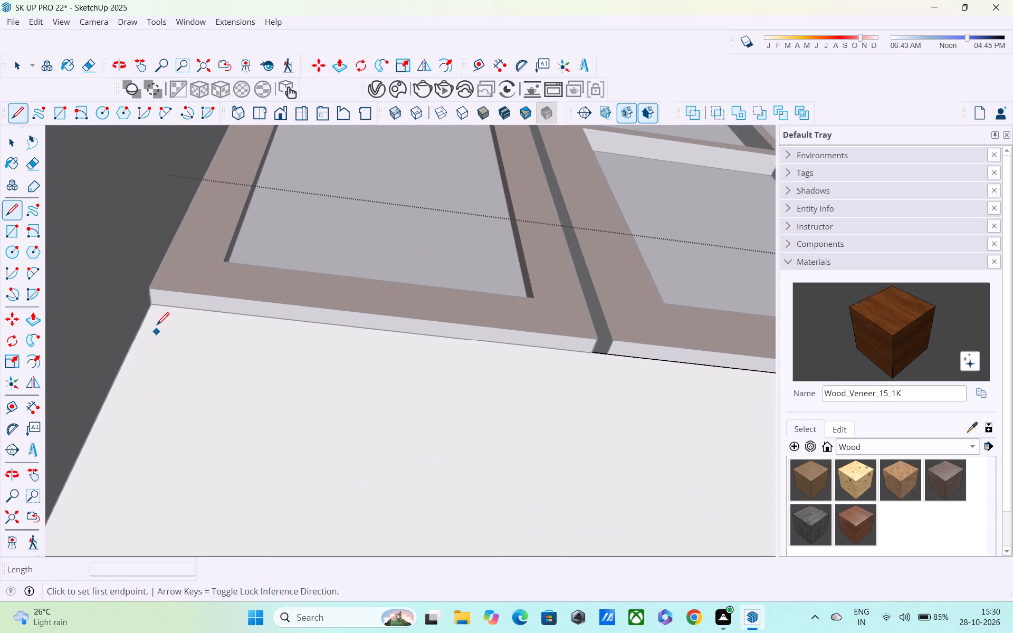
{"action": "left_click", "coordinate": [155, 306]}
{"action": "middle_click_drag", "start_coordinate": [145, 440], "coordinate": [211, 301], "text": "shift"}
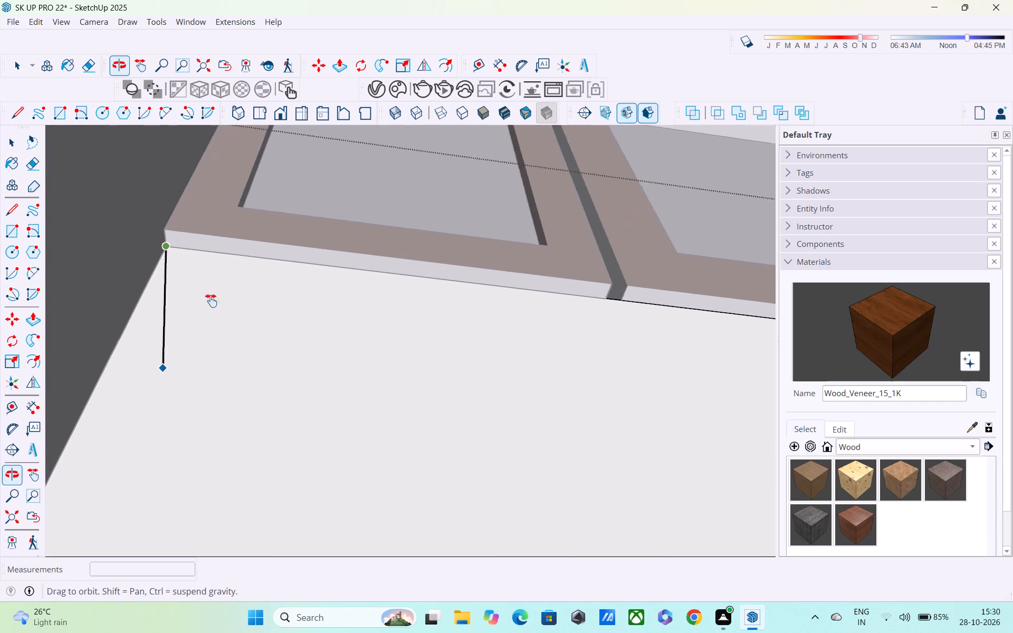
{"action": "middle_click_drag", "start_coordinate": [211, 301], "coordinate": [402, 109], "text": "shift"}
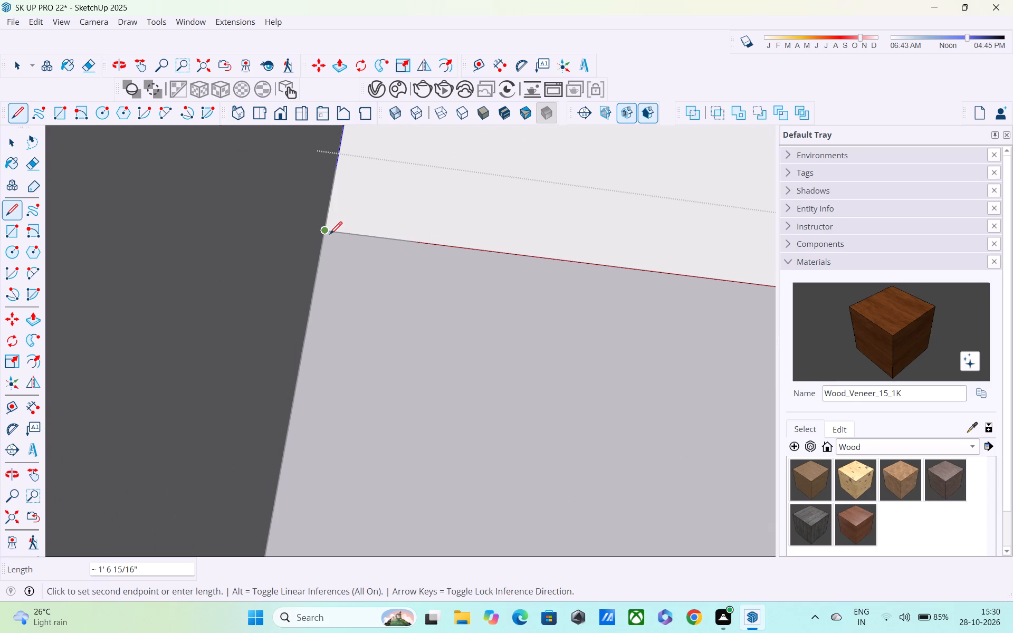
{"action": "left_click", "coordinate": [327, 233]}
{"action": "middle_click_drag", "start_coordinate": [381, 218], "coordinate": [371, 291]}
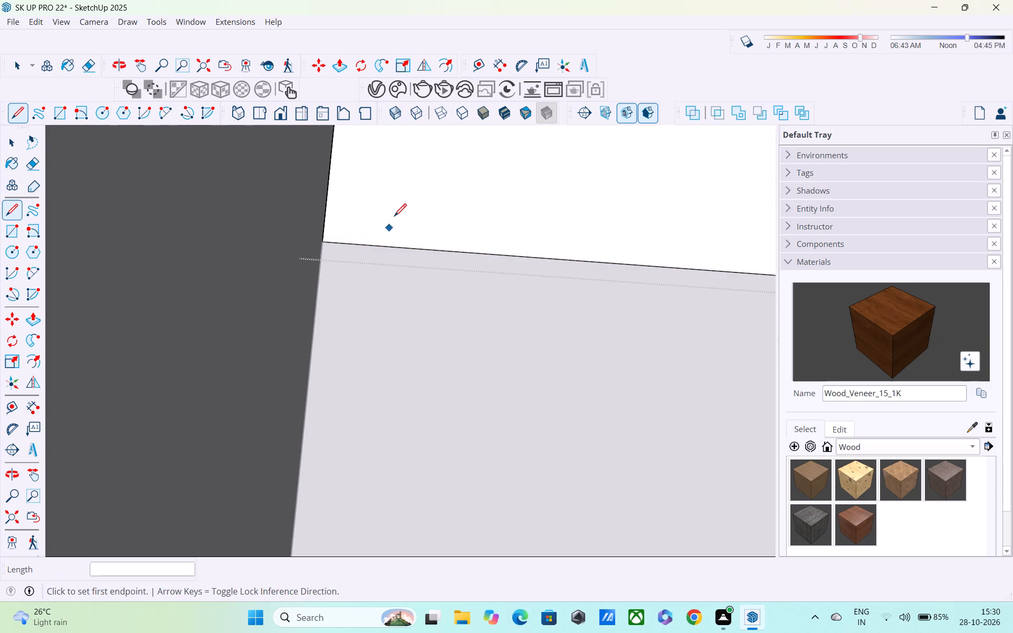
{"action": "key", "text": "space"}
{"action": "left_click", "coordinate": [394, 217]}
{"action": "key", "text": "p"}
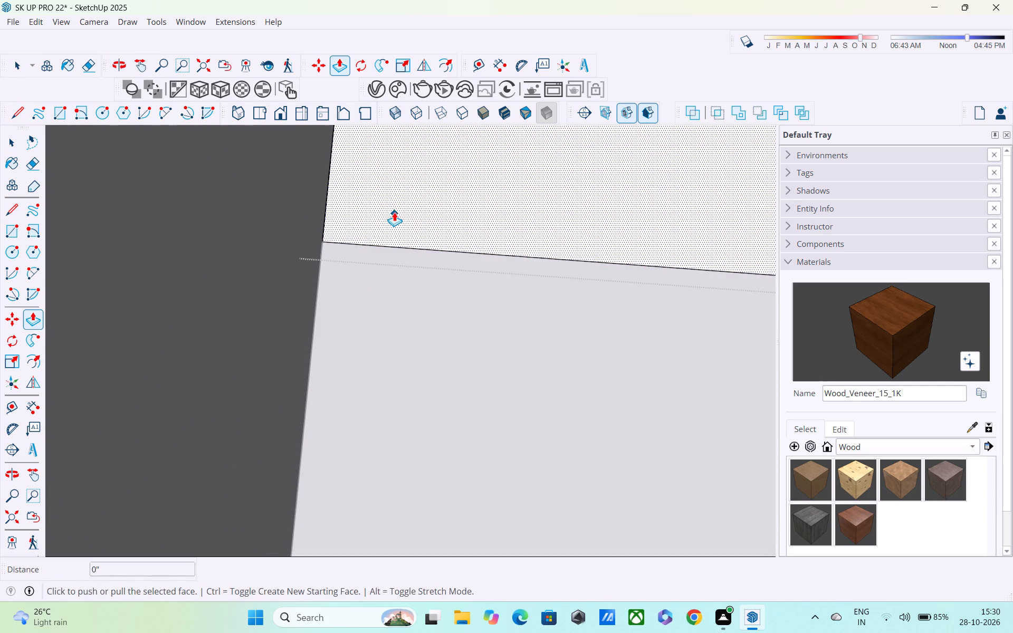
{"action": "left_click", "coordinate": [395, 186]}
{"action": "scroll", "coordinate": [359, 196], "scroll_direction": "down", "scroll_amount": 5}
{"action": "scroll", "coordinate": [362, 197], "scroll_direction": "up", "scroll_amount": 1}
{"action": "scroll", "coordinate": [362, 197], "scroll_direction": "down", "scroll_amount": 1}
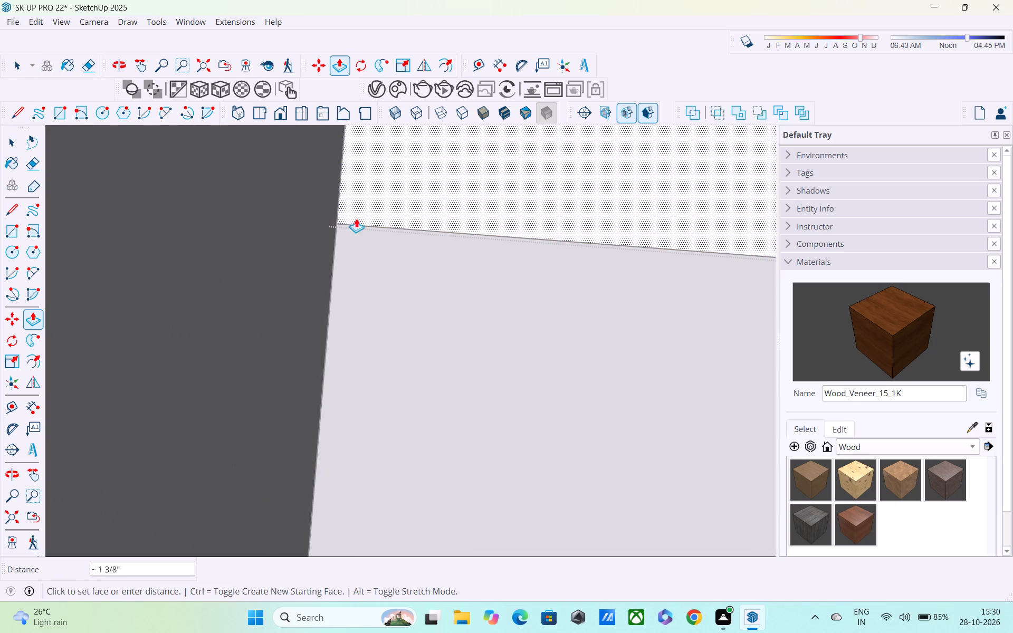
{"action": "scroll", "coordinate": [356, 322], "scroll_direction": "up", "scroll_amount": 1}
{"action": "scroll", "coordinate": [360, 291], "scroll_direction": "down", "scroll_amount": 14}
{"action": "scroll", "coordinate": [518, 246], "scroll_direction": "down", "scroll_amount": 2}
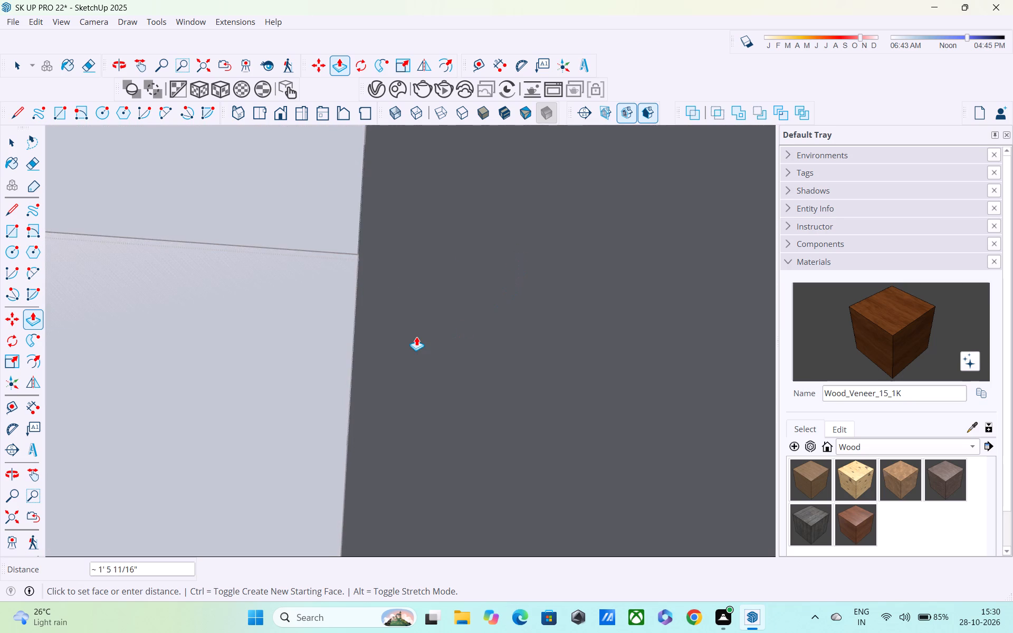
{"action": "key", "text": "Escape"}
Pull the intermediate slab's front face out 7' over the balcony with Push/Pull.
{"action": "scroll", "coordinate": [407, 315], "scroll_direction": "down", "scroll_amount": 20}
{"action": "scroll", "coordinate": [375, 317], "scroll_direction": "up", "scroll_amount": 1}
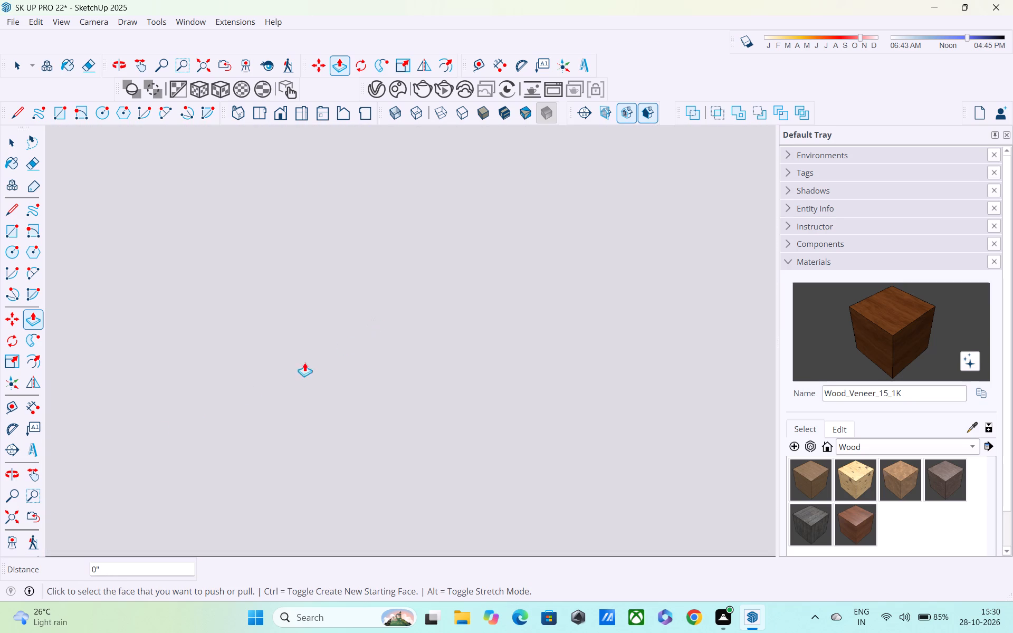
{"action": "left_click", "coordinate": [12, 522]}
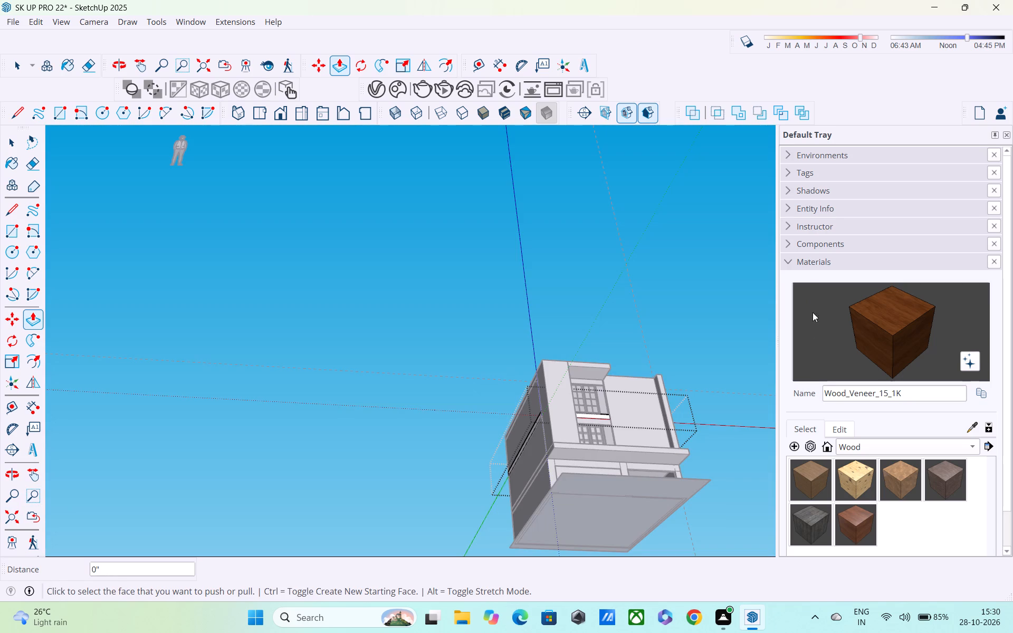
{"action": "middle_click_drag", "start_coordinate": [808, 326], "coordinate": [643, 433]}
{"action": "middle_click_drag", "start_coordinate": [546, 428], "coordinate": [493, 525]}
{"action": "scroll", "coordinate": [597, 387], "scroll_direction": "up", "scroll_amount": 5}
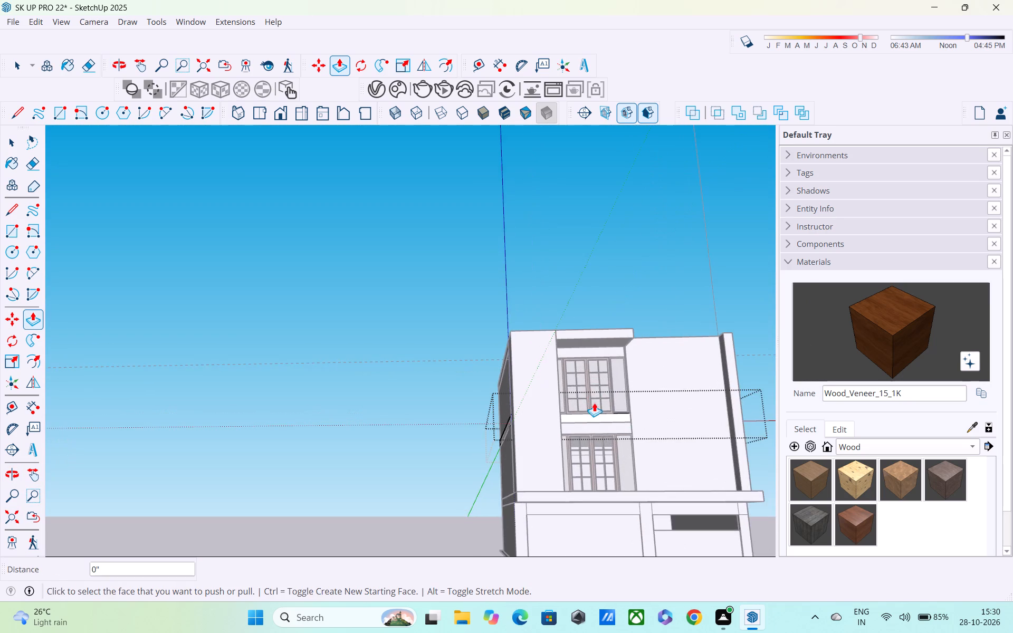
{"action": "scroll", "coordinate": [594, 415], "scroll_direction": "up", "scroll_amount": 8}
{"action": "left_click", "coordinate": [594, 420]}
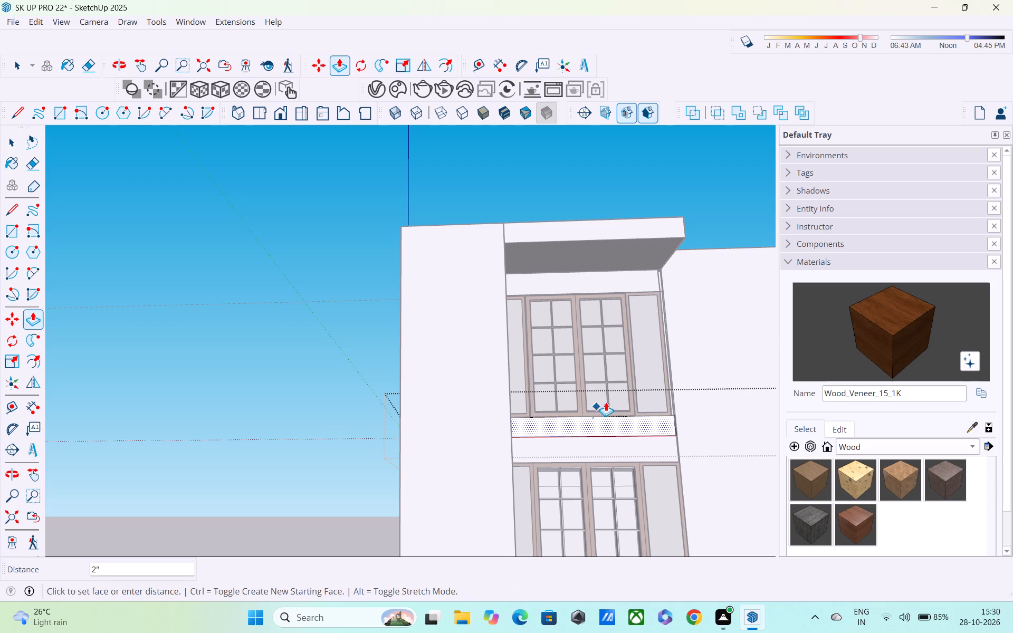
{"action": "middle_click_drag", "start_coordinate": [582, 435], "coordinate": [842, 517]}
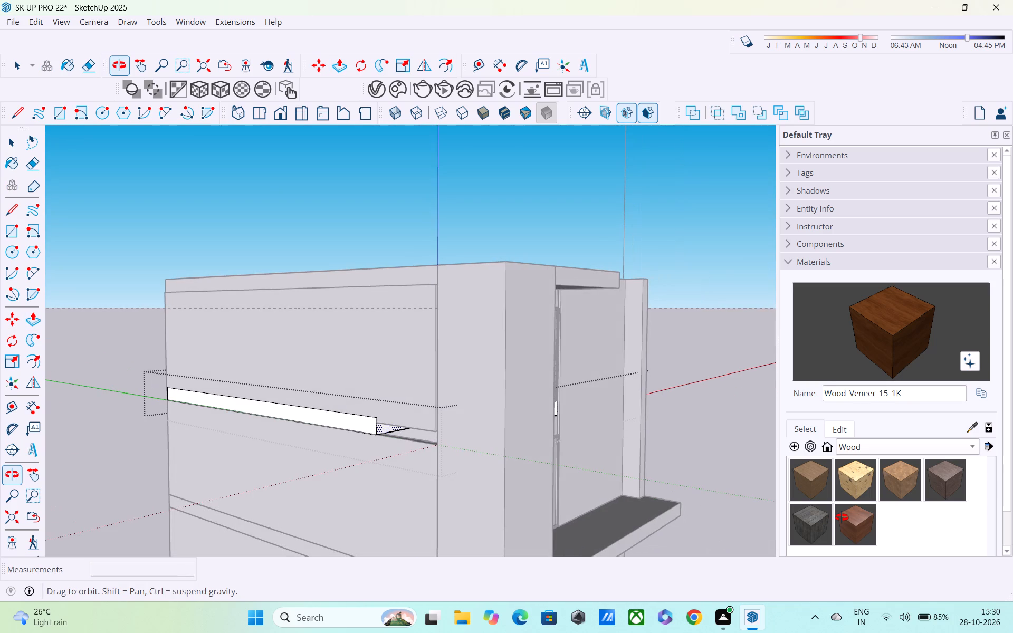
{"action": "middle_click_drag", "start_coordinate": [842, 517], "coordinate": [842, 431]}
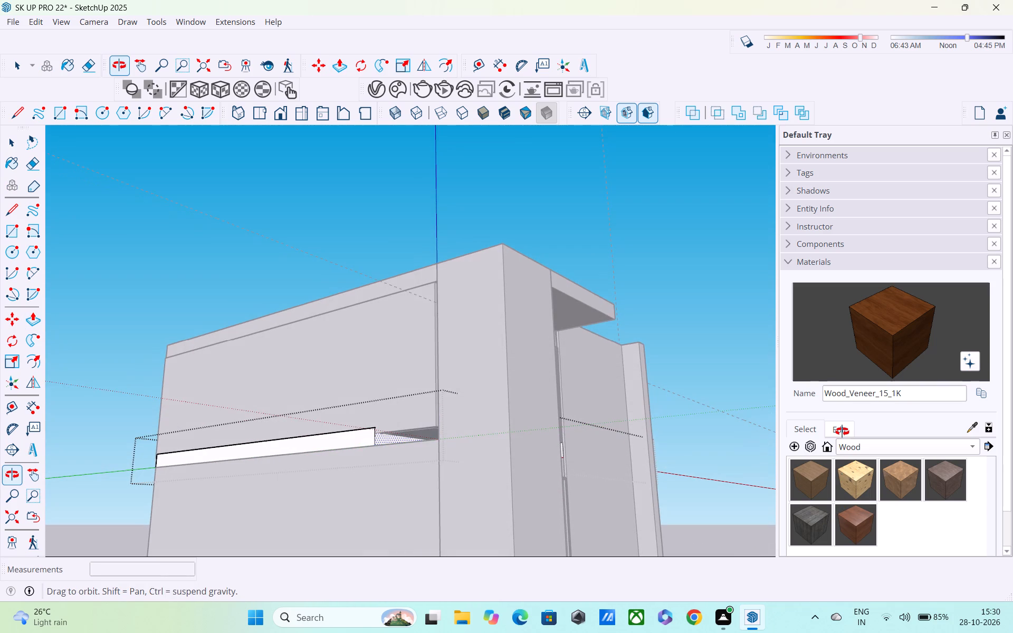
{"action": "middle_click_drag", "start_coordinate": [842, 431], "coordinate": [839, 460]}
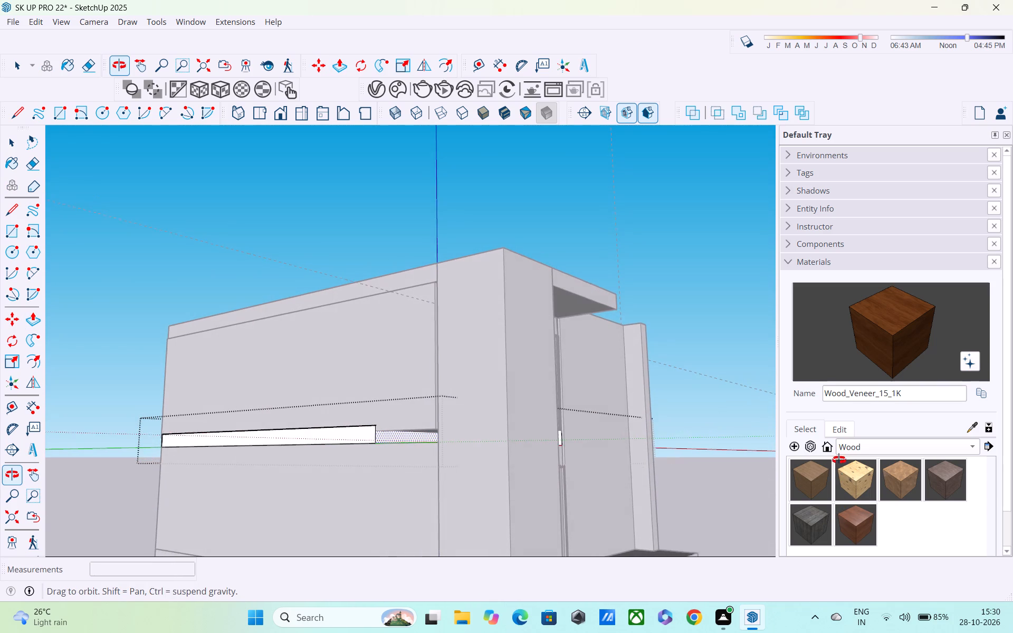
{"action": "middle_click_drag", "start_coordinate": [839, 460], "coordinate": [798, 460]}
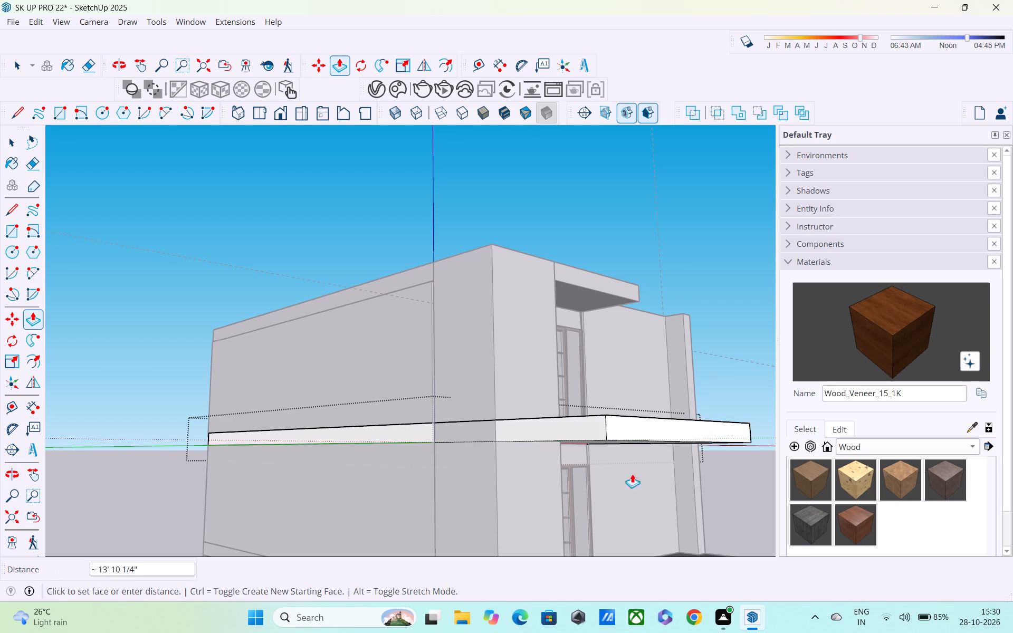
{"action": "middle_click_drag", "start_coordinate": [586, 463], "coordinate": [310, 454]}
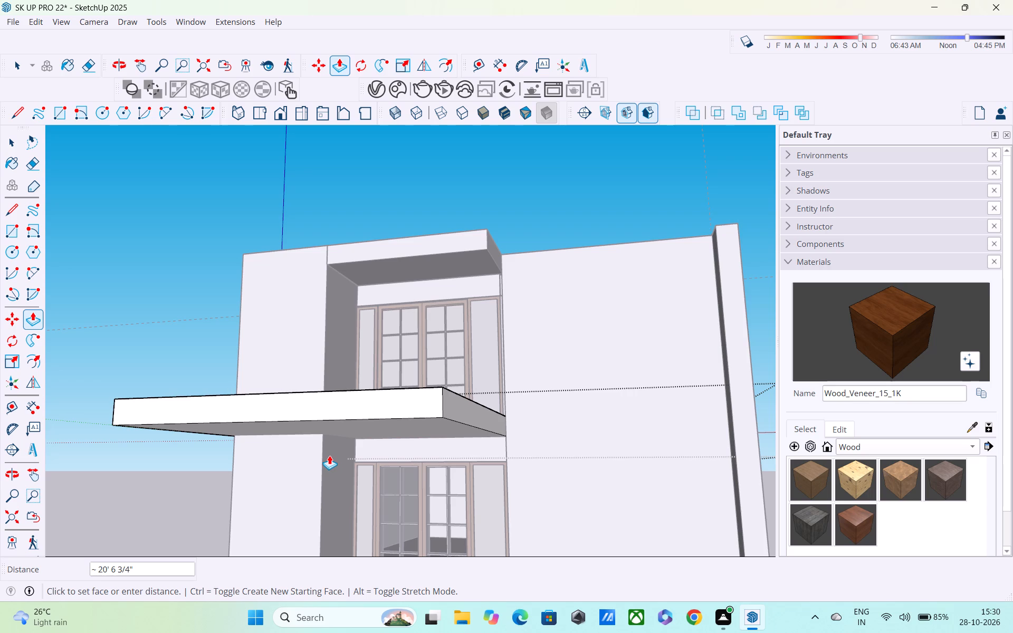
{"action": "middle_click_drag", "start_coordinate": [328, 455], "coordinate": [335, 469]}
{"action": "scroll", "coordinate": [335, 469], "scroll_direction": "up", "scroll_amount": 1}
{"action": "scroll", "coordinate": [335, 461], "scroll_direction": "down", "scroll_amount": 3}
{"action": "middle_click_drag", "start_coordinate": [335, 460], "coordinate": [364, 465]}
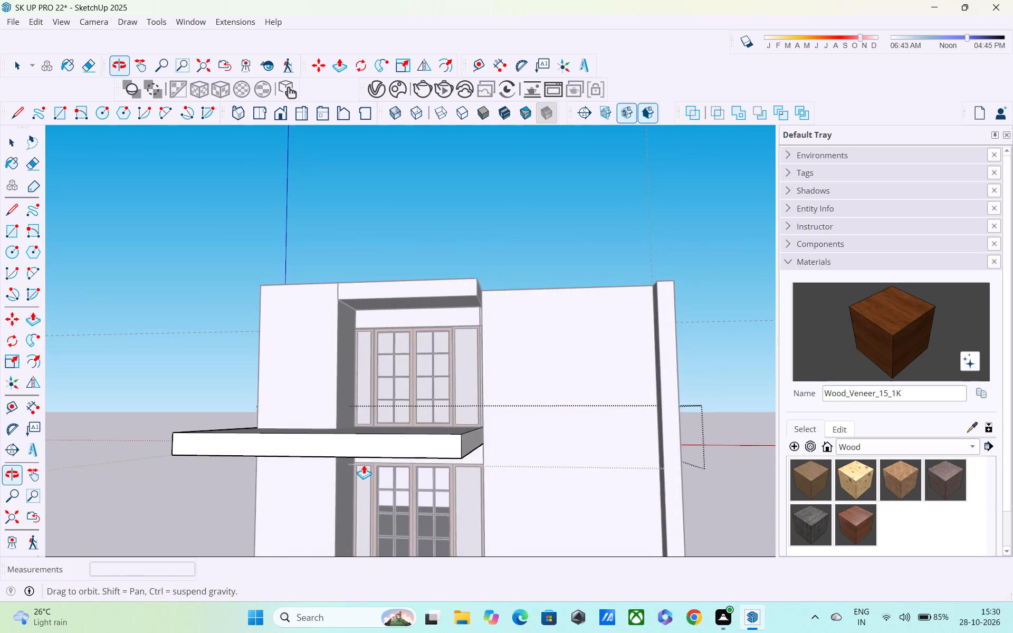
{"action": "scroll", "coordinate": [364, 466], "scroll_direction": "up", "scroll_amount": 1}
{"action": "middle_click_drag", "start_coordinate": [364, 465], "coordinate": [364, 468]}
{"action": "scroll", "coordinate": [359, 446], "scroll_direction": "down", "scroll_amount": 5}
{"action": "scroll", "coordinate": [263, 552], "scroll_direction": "up", "scroll_amount": 1}
{"action": "scroll", "coordinate": [284, 101], "scroll_direction": "down", "scroll_amount": 1}
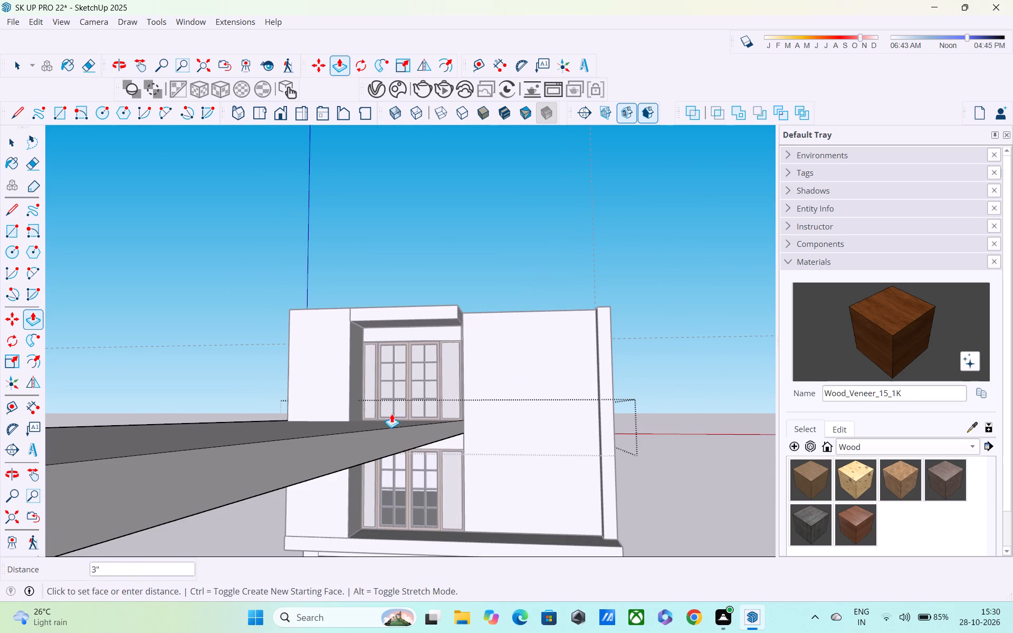
{"action": "scroll", "coordinate": [333, 486], "scroll_direction": "down", "scroll_amount": 5}
{"action": "middle_click_drag", "start_coordinate": [410, 405], "coordinate": [533, 485]}
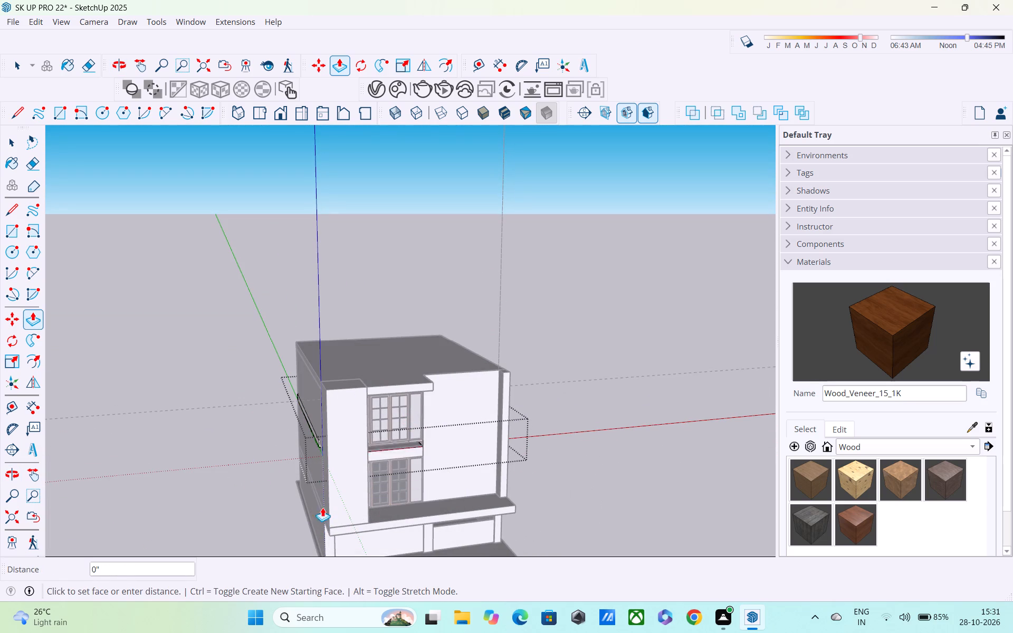
{"action": "left_click", "coordinate": [488, 515]}
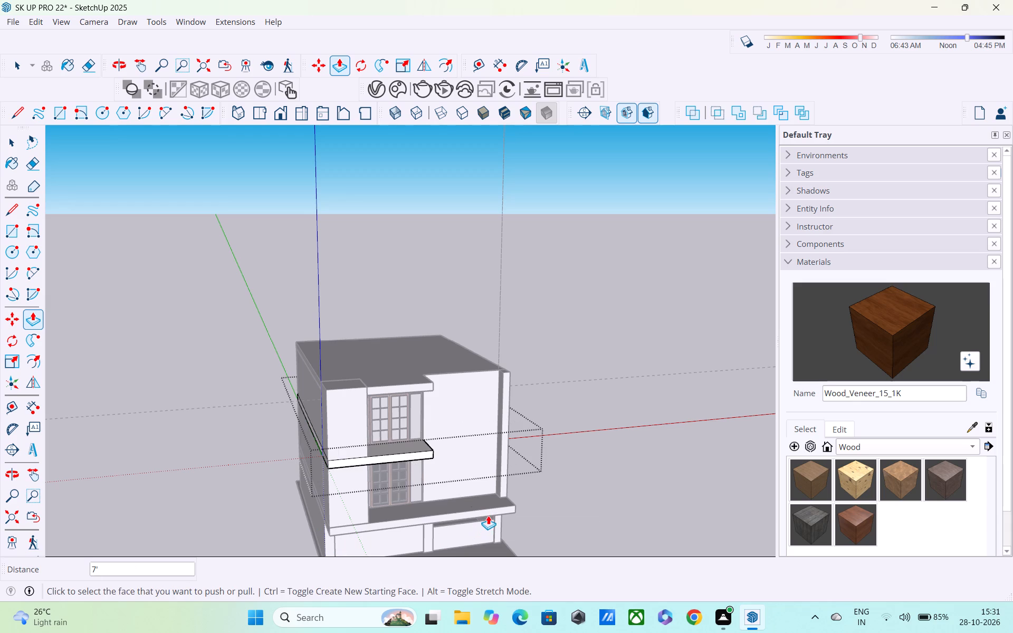
Split the extended slab's front face with a vertical line from top to bottom edge at the column's window-side corner.
{"action": "middle_click_drag", "start_coordinate": [361, 458], "coordinate": [355, 413]}
{"action": "scroll", "coordinate": [361, 458], "scroll_direction": "up", "scroll_amount": 19}
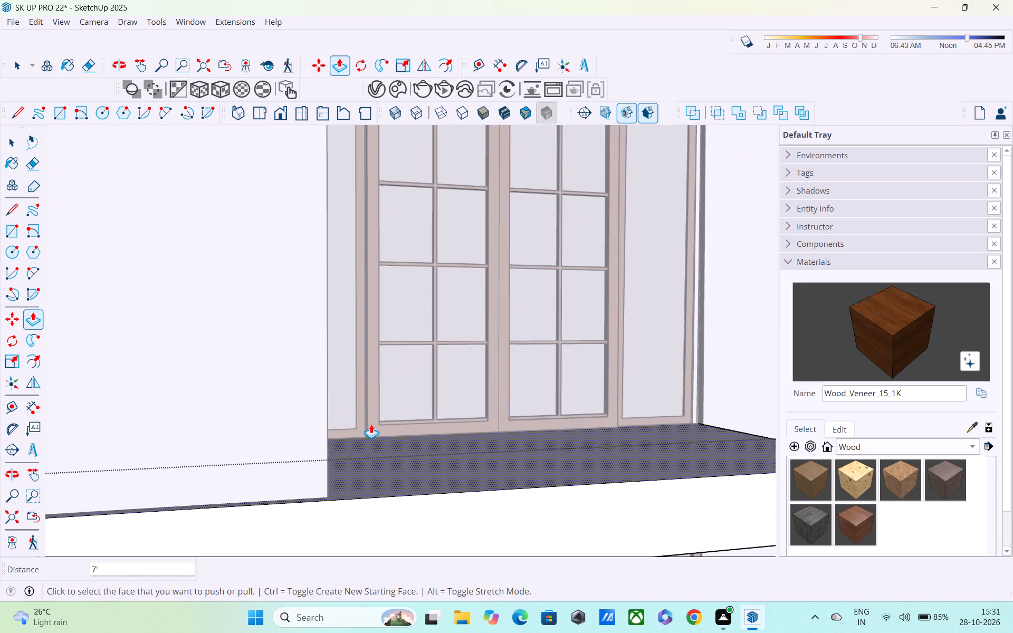
{"action": "middle_click_drag", "start_coordinate": [367, 414], "coordinate": [363, 296], "text": "shift"}
{"action": "scroll", "coordinate": [363, 296], "scroll_direction": "up", "scroll_amount": 1}
{"action": "key", "text": "l"}
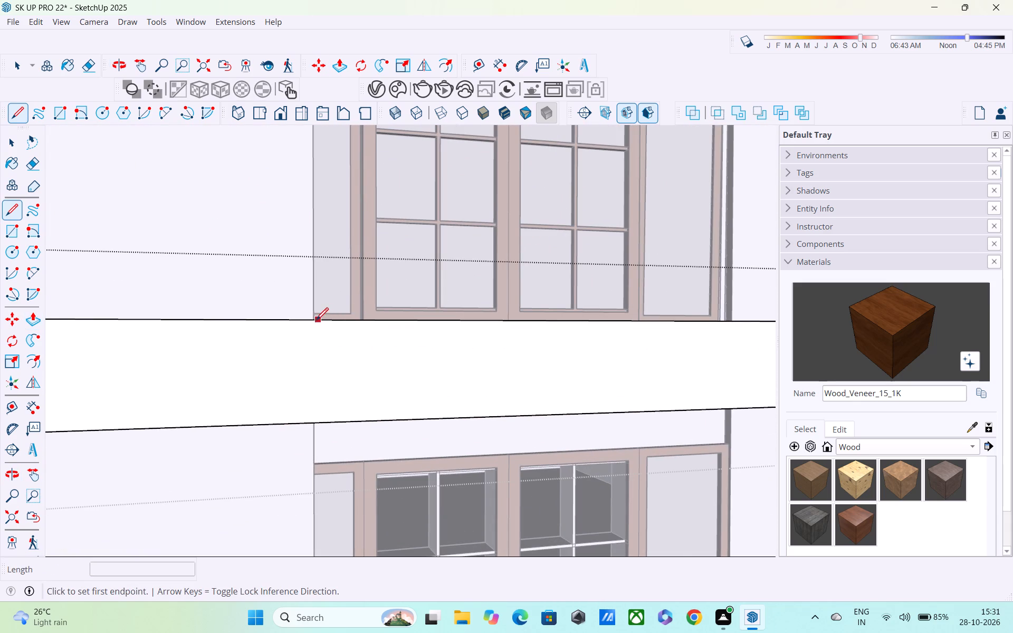
{"action": "middle_click_drag", "start_coordinate": [317, 319], "coordinate": [280, 395]}
{"action": "scroll", "coordinate": [230, 493], "scroll_direction": "up", "scroll_amount": 5}
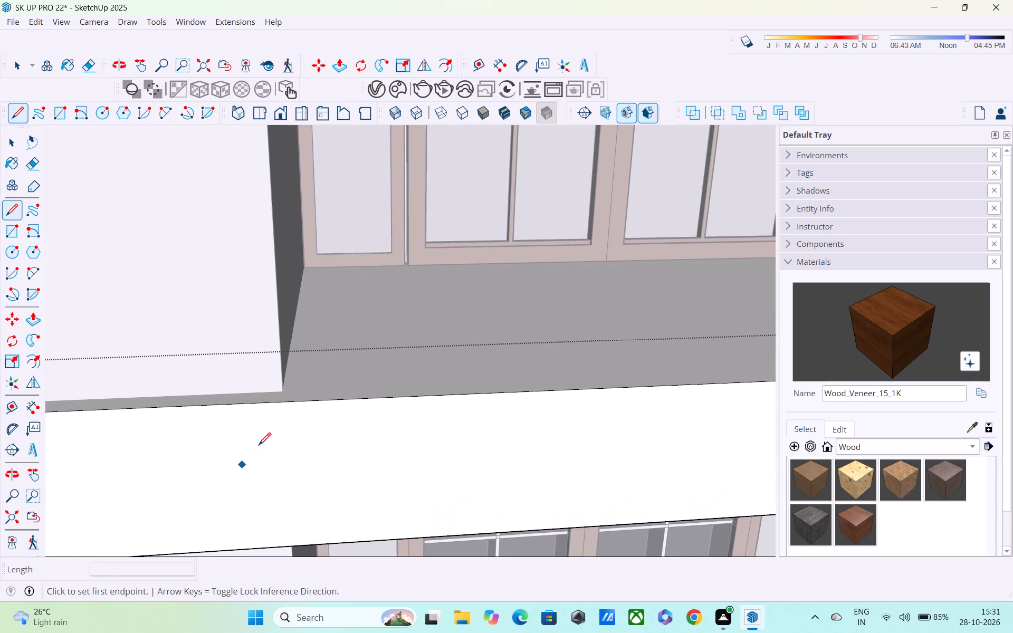
{"action": "left_click", "coordinate": [280, 407]}
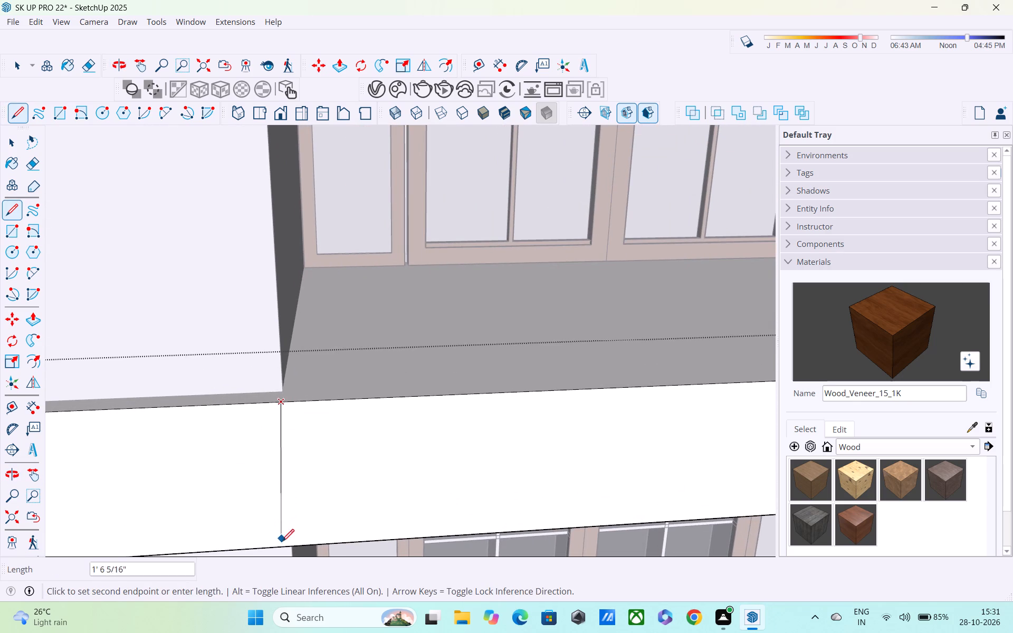
{"action": "left_click", "coordinate": [288, 549]}
Push the part of the slab's front face in front of the column back about 3 9/16", to the column's front.
{"action": "key", "text": "space"}
{"action": "left_click", "coordinate": [322, 503]}
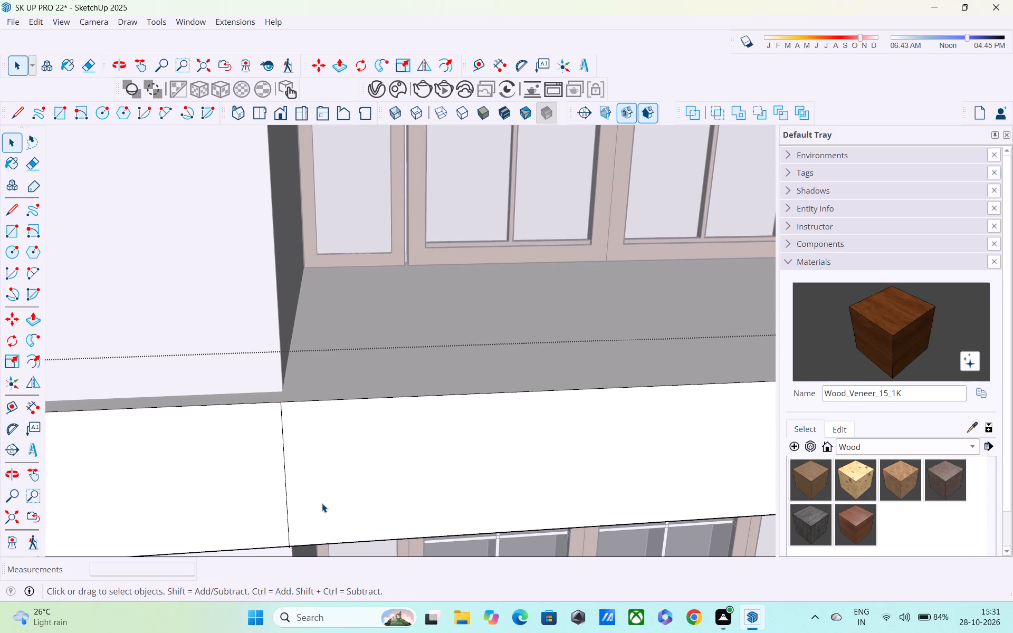
{"action": "key", "text": "p"}
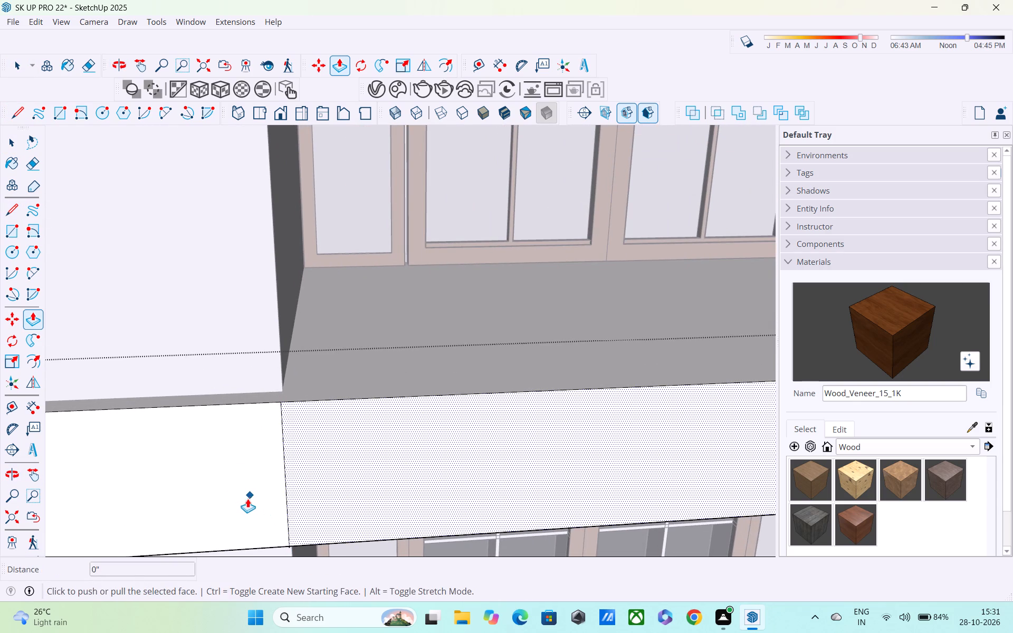
{"action": "key", "text": "space"}
{"action": "left_click", "coordinate": [216, 493]}
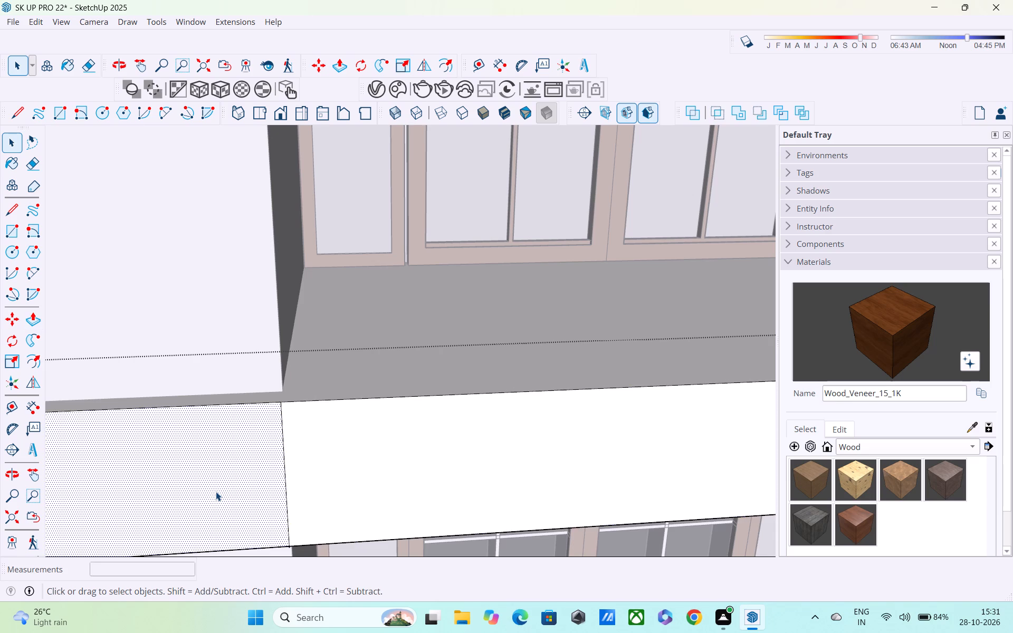
{"action": "key", "text": "p"}
{"action": "left_click", "coordinate": [216, 487]}
{"action": "middle_click_drag", "start_coordinate": [207, 447], "coordinate": [235, 443]}
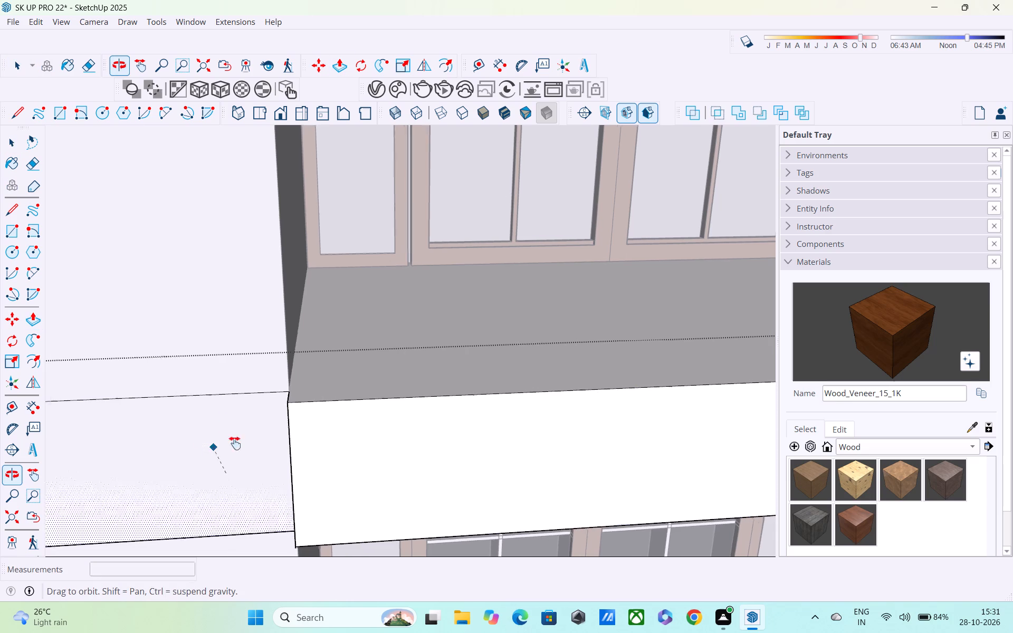
{"action": "middle_click_drag", "start_coordinate": [235, 443], "coordinate": [674, 362]}
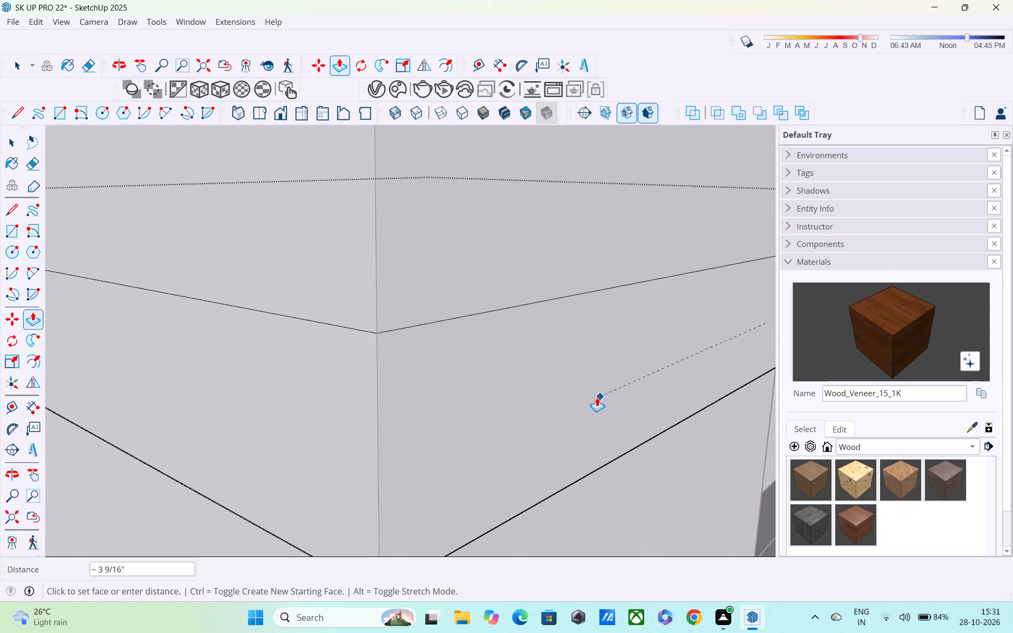
{"action": "left_click", "coordinate": [596, 397]}
Push the intermediate slab's front part that crosses the column back a further 6' 8 7/16", to the slab's original front line.
{"action": "scroll", "coordinate": [361, 401], "scroll_direction": "down", "scroll_amount": 1}
{"action": "middle_click_drag", "start_coordinate": [368, 403], "coordinate": [342, 383]}
{"action": "scroll", "coordinate": [340, 378], "scroll_direction": "up", "scroll_amount": 1}
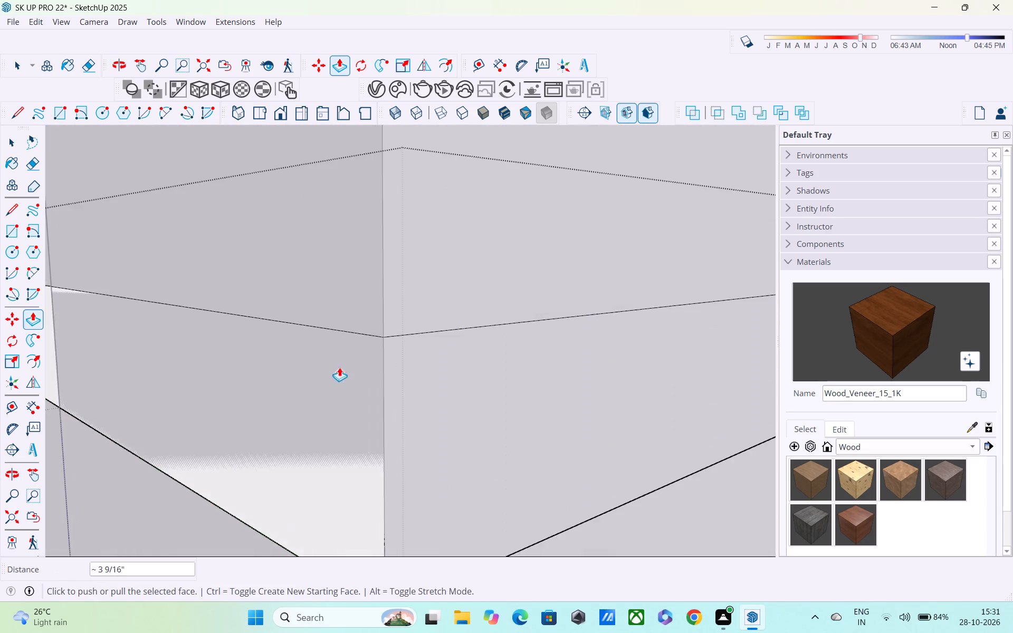
{"action": "scroll", "coordinate": [339, 367], "scroll_direction": "down", "scroll_amount": 7}
{"action": "left_click", "coordinate": [395, 408]}
{"action": "middle_click_drag", "start_coordinate": [209, 355], "coordinate": [796, 378], "text": "shift"}
{"action": "scroll", "coordinate": [791, 378], "scroll_direction": "down", "scroll_amount": 5}
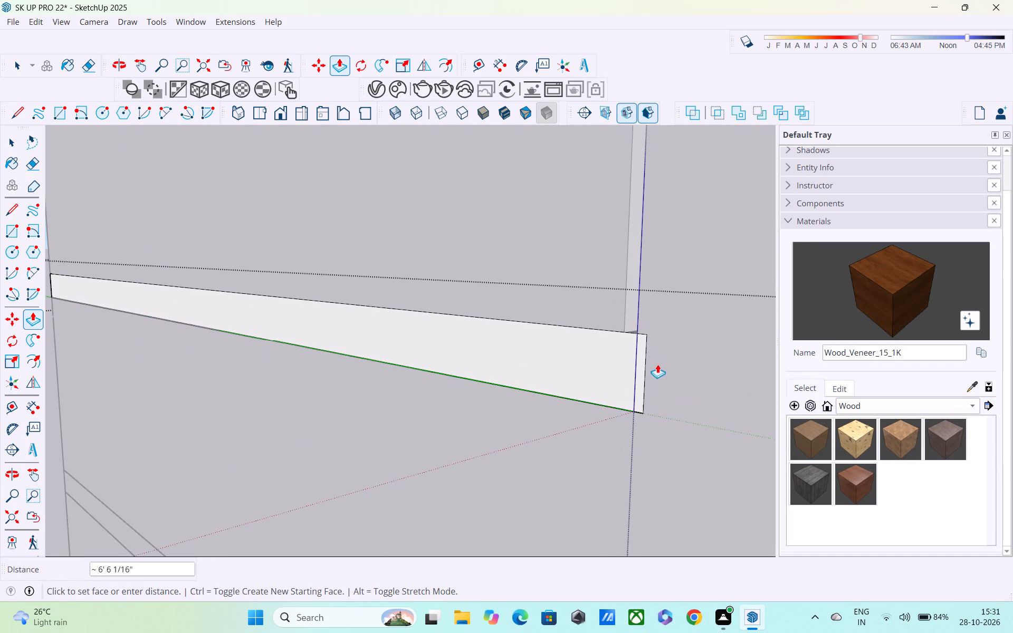
{"action": "left_click", "coordinate": [637, 344]}
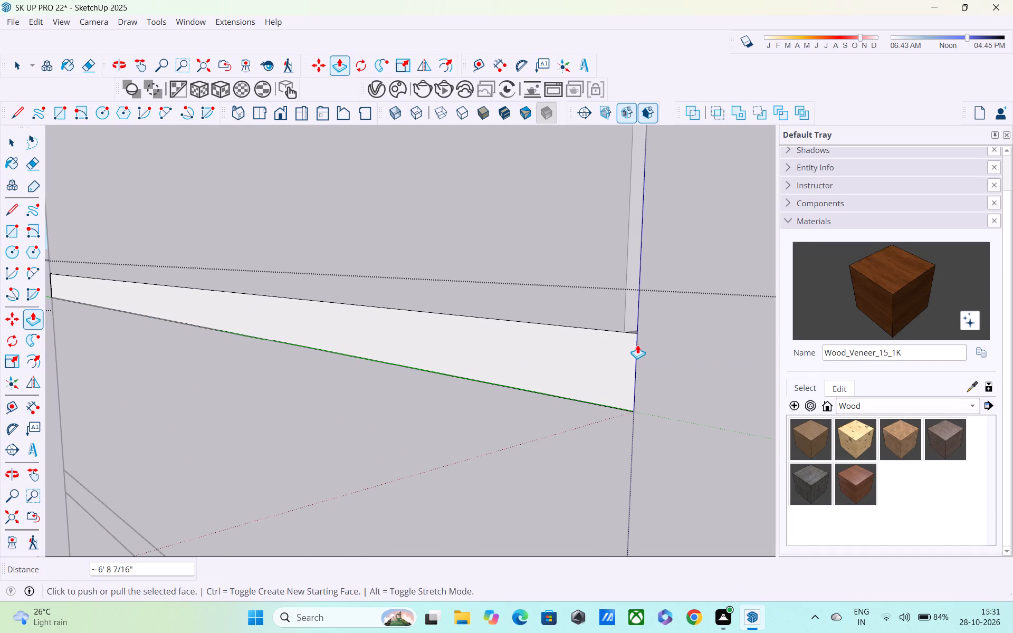
Push the balcony slab's front face back about 3 9/16" to the roof slab's front edge, then close the slab for editing.
{"action": "scroll", "coordinate": [637, 346], "scroll_direction": "down", "scroll_amount": 6}
{"action": "middle_click_drag", "start_coordinate": [786, 382], "coordinate": [768, 386]}
{"action": "middle_click_drag", "start_coordinate": [707, 388], "coordinate": [201, 358]}
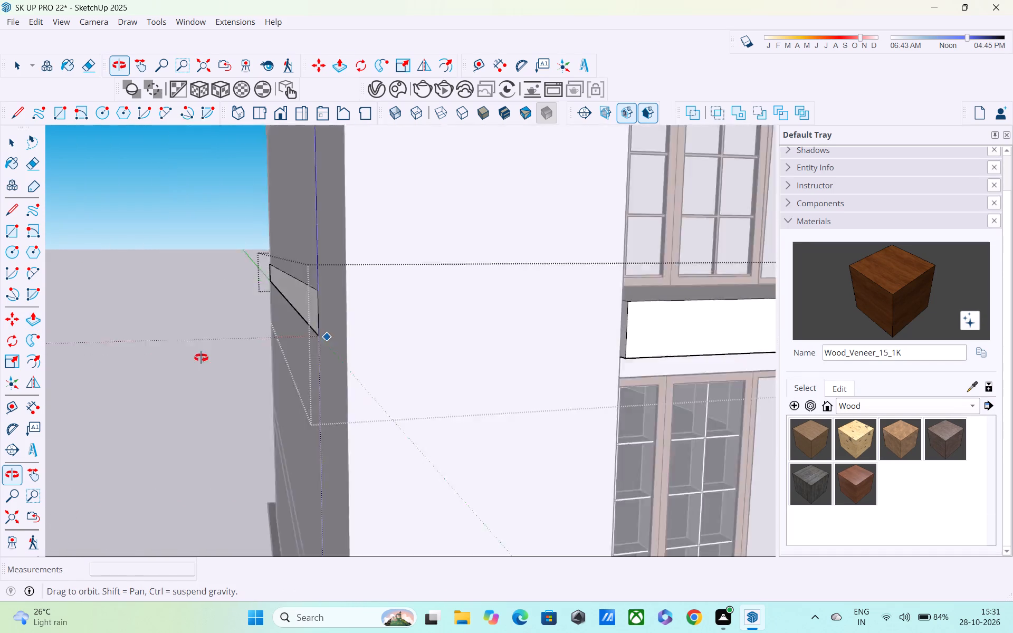
{"action": "middle_click_drag", "start_coordinate": [201, 358], "coordinate": [197, 358]}
{"action": "scroll", "coordinate": [199, 359], "scroll_direction": "down", "scroll_amount": 4}
{"action": "middle_click_drag", "start_coordinate": [347, 385], "coordinate": [370, 330], "text": "shift"}
{"action": "left_click", "coordinate": [375, 332]}
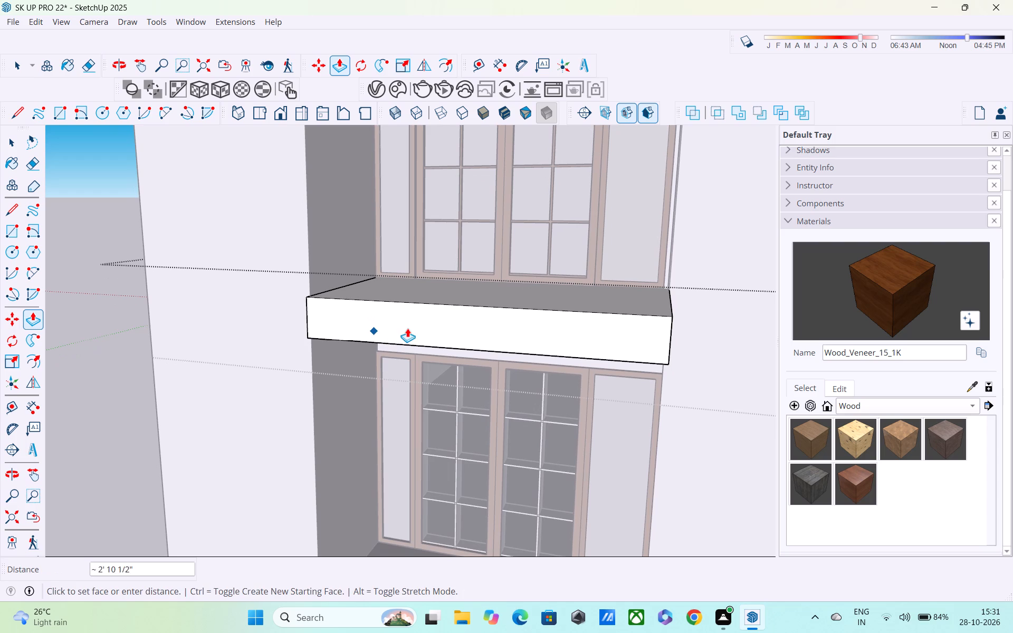
{"action": "key", "text": "space"}
{"action": "left_click", "coordinate": [406, 332]}
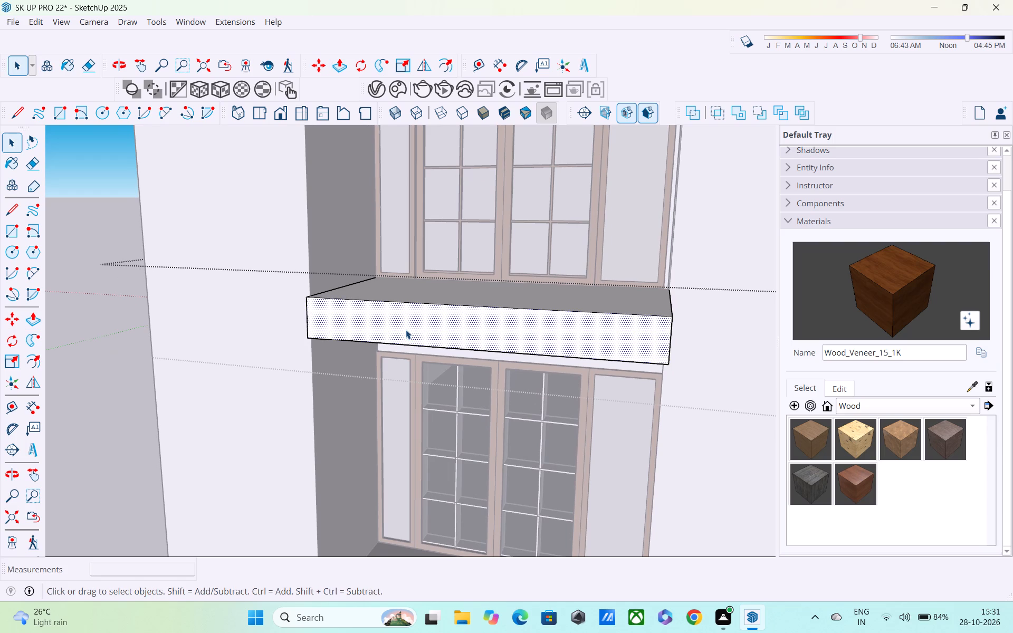
{"action": "key", "text": "p"}
{"action": "left_click", "coordinate": [406, 330]}
{"action": "middle_click_drag", "start_coordinate": [407, 371], "coordinate": [457, 149], "text": "shift"}
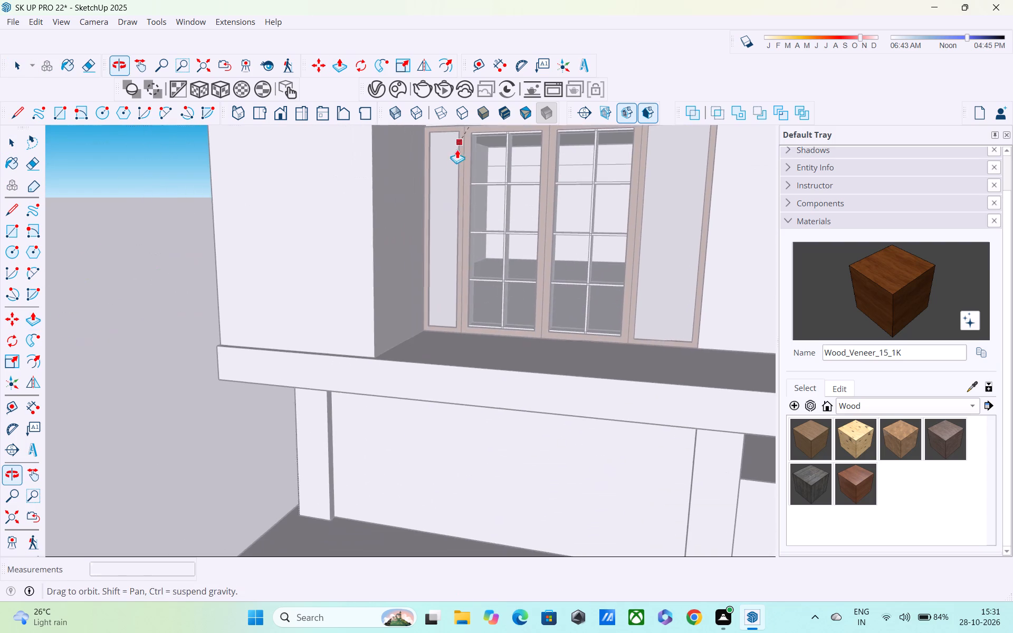
{"action": "middle_click_drag", "start_coordinate": [457, 149], "coordinate": [457, 143], "text": "shift"}
{"action": "scroll", "coordinate": [438, 358], "scroll_direction": "down", "scroll_amount": 3}
{"action": "middle_click_drag", "start_coordinate": [440, 348], "coordinate": [383, 581], "text": "shift"}
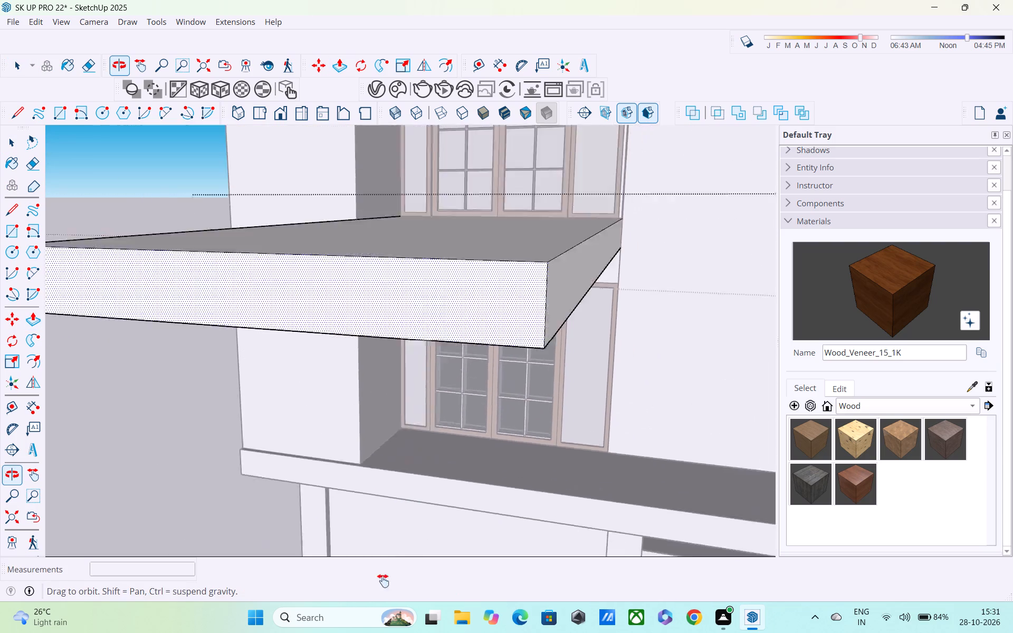
{"action": "middle_click_drag", "start_coordinate": [383, 581], "coordinate": [353, 617], "text": "shift"}
{"action": "left_click", "coordinate": [397, 186]}
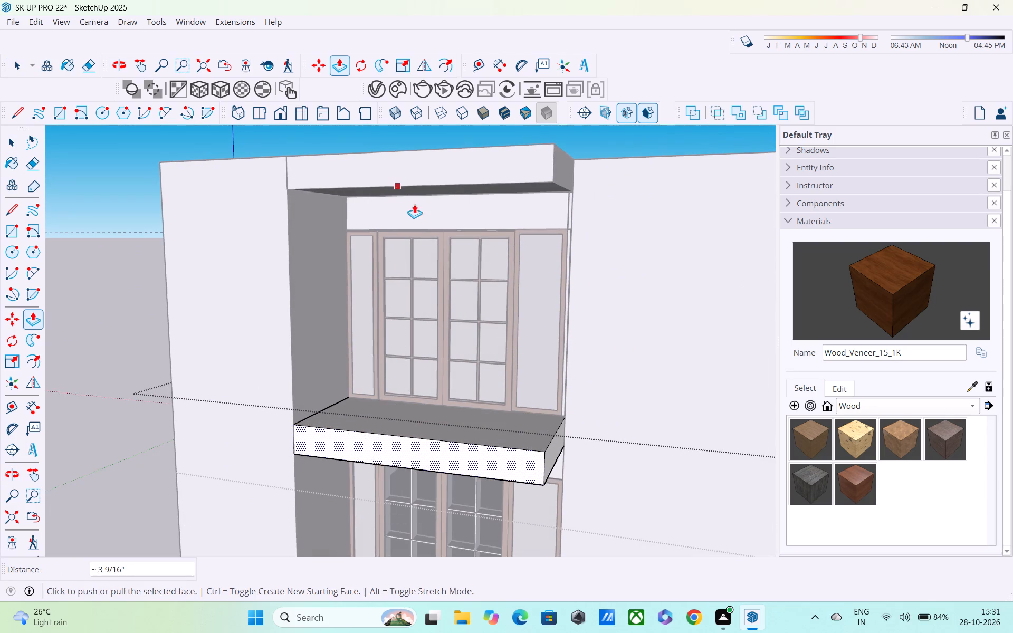
{"action": "scroll", "coordinate": [477, 296], "scroll_direction": "down", "scroll_amount": 3}
{"action": "middle_click_drag", "start_coordinate": [485, 362], "coordinate": [539, 392]}
{"action": "key", "text": "space"}
{"action": "left_click", "coordinate": [129, 296]}
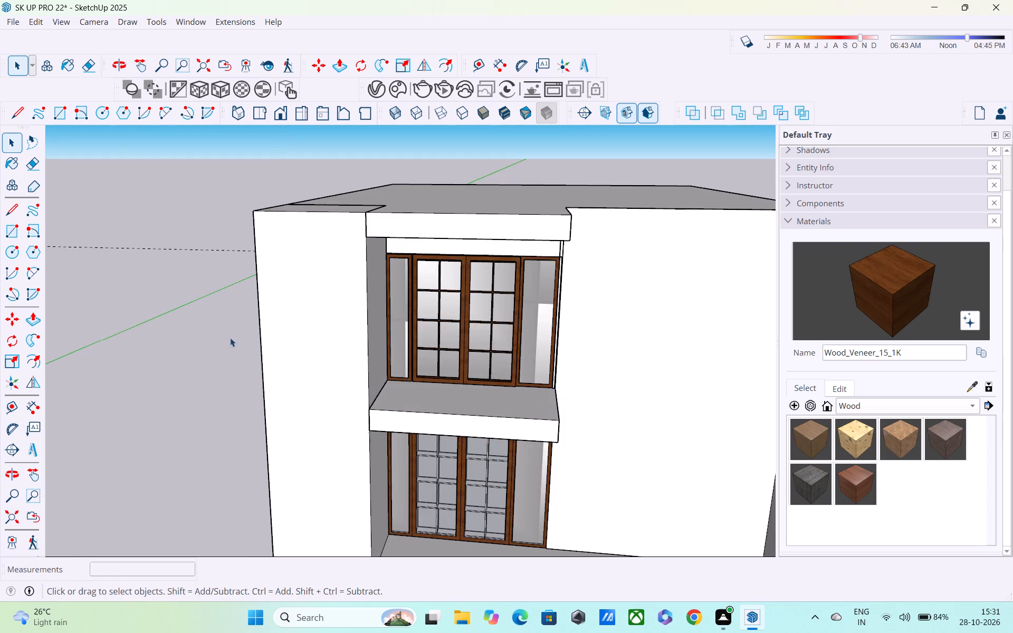
Examine the intermediate balcony slab from above and below, comparing it with the column, wall and roof slab.
{"action": "middle_click_drag", "start_coordinate": [345, 363], "coordinate": [364, 293]}
{"action": "scroll", "coordinate": [373, 248], "scroll_direction": "up", "scroll_amount": 4}
{"action": "middle_click_drag", "start_coordinate": [375, 296], "coordinate": [362, 502]}
{"action": "scroll", "coordinate": [408, 292], "scroll_direction": "up", "scroll_amount": 3}
{"action": "scroll", "coordinate": [408, 289], "scroll_direction": "down", "scroll_amount": 4}
{"action": "middle_click_drag", "start_coordinate": [408, 291], "coordinate": [408, 193]}
{"action": "scroll", "coordinate": [408, 188], "scroll_direction": "up", "scroll_amount": 1}
{"action": "scroll", "coordinate": [408, 168], "scroll_direction": "down", "scroll_amount": 2}
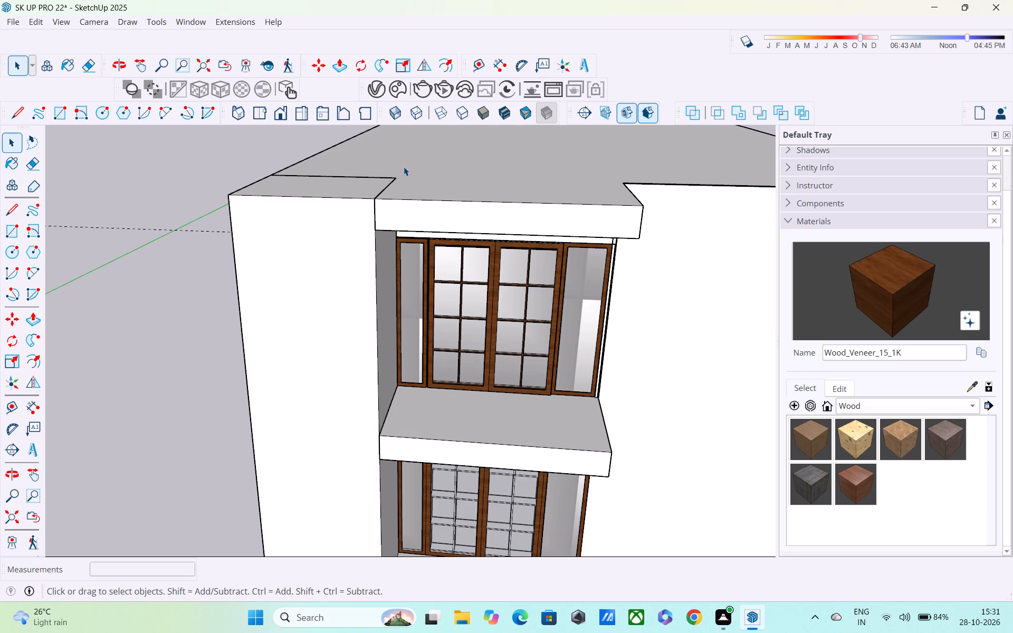
{"action": "scroll", "coordinate": [421, 82], "scroll_direction": "down", "scroll_amount": 5}
{"action": "scroll", "coordinate": [509, 167], "scroll_direction": "down", "scroll_amount": 7}
{"action": "middle_click_drag", "start_coordinate": [552, 230], "coordinate": [513, 195]}
{"action": "scroll", "coordinate": [525, 229], "scroll_direction": "down", "scroll_amount": 2}
{"action": "middle_click_drag", "start_coordinate": [553, 331], "coordinate": [569, 214]}
{"action": "scroll", "coordinate": [508, 299], "scroll_direction": "up", "scroll_amount": 7}
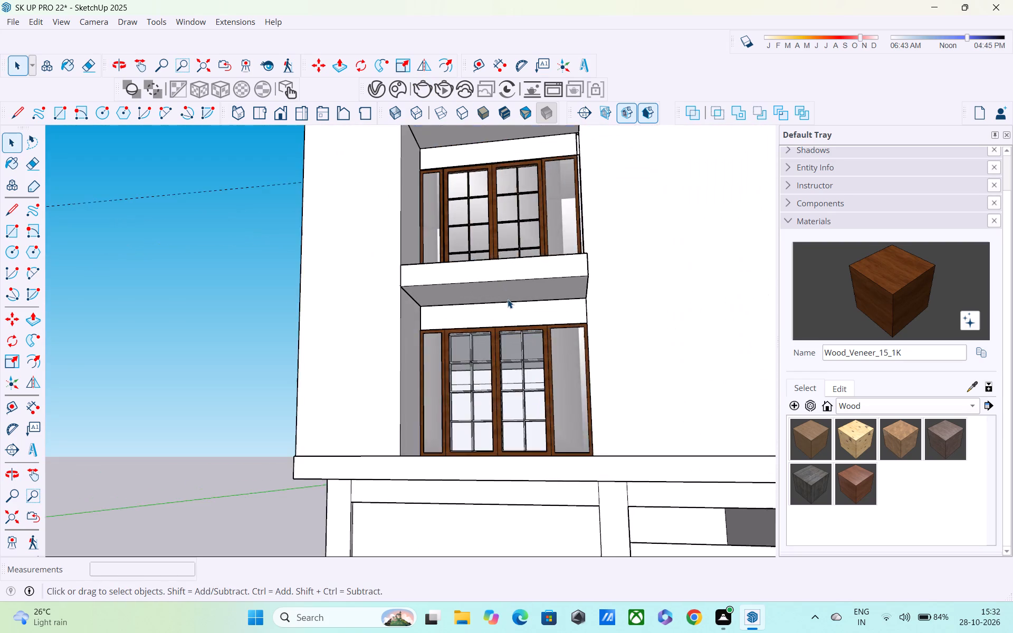
{"action": "scroll", "coordinate": [512, 287], "scroll_direction": "up", "scroll_amount": 4}
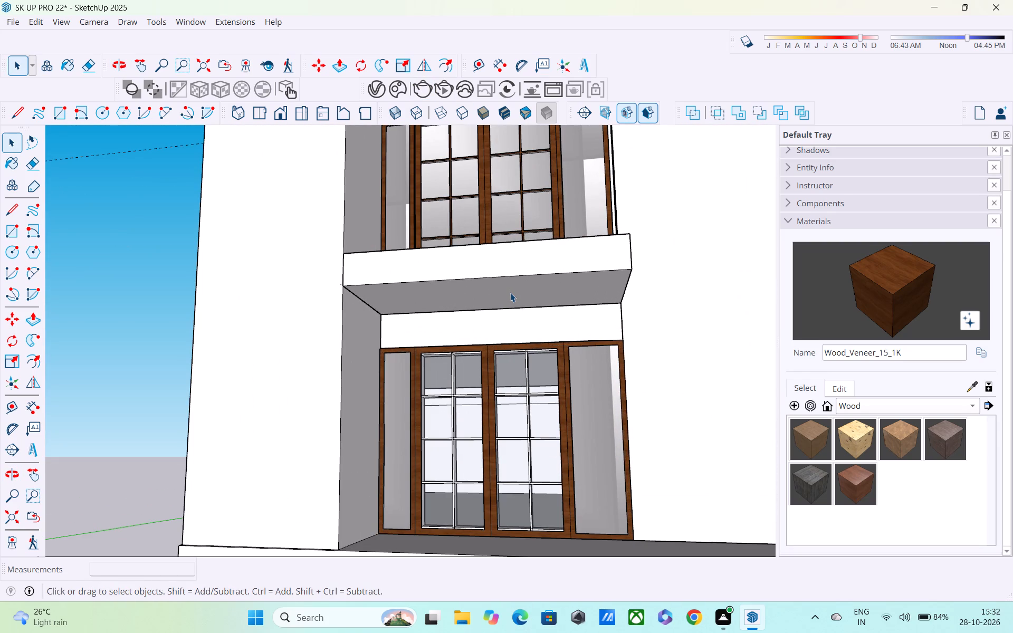
{"action": "scroll", "coordinate": [479, 294], "scroll_direction": "down", "scroll_amount": 5}
{"action": "middle_click_drag", "start_coordinate": [476, 298], "coordinate": [431, 347]}
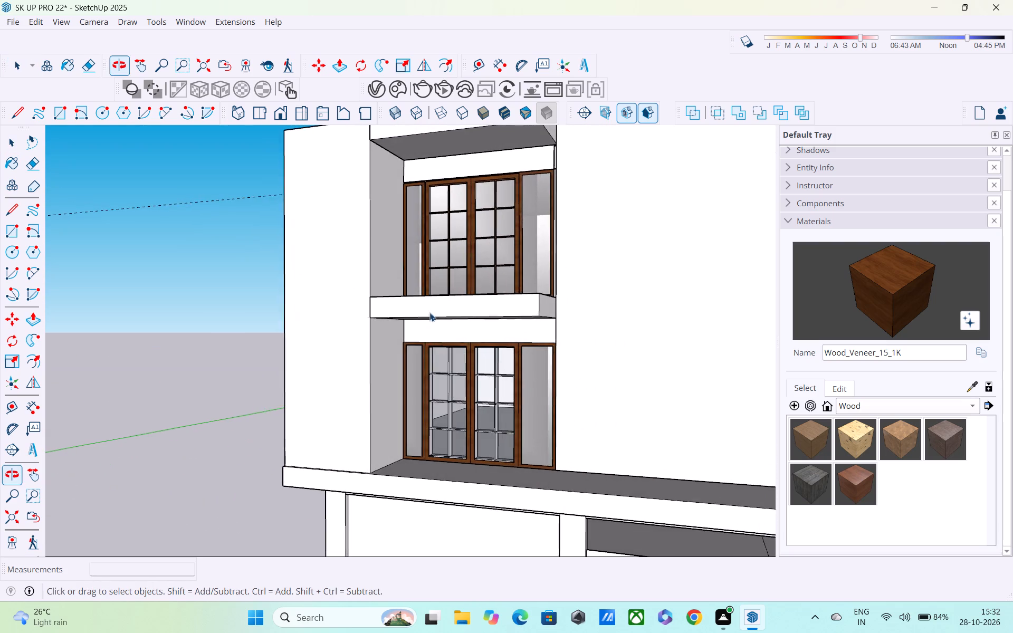
{"action": "scroll", "coordinate": [436, 242], "scroll_direction": "up", "scroll_amount": 4}
{"action": "scroll", "coordinate": [434, 252], "scroll_direction": "down", "scroll_amount": 1}
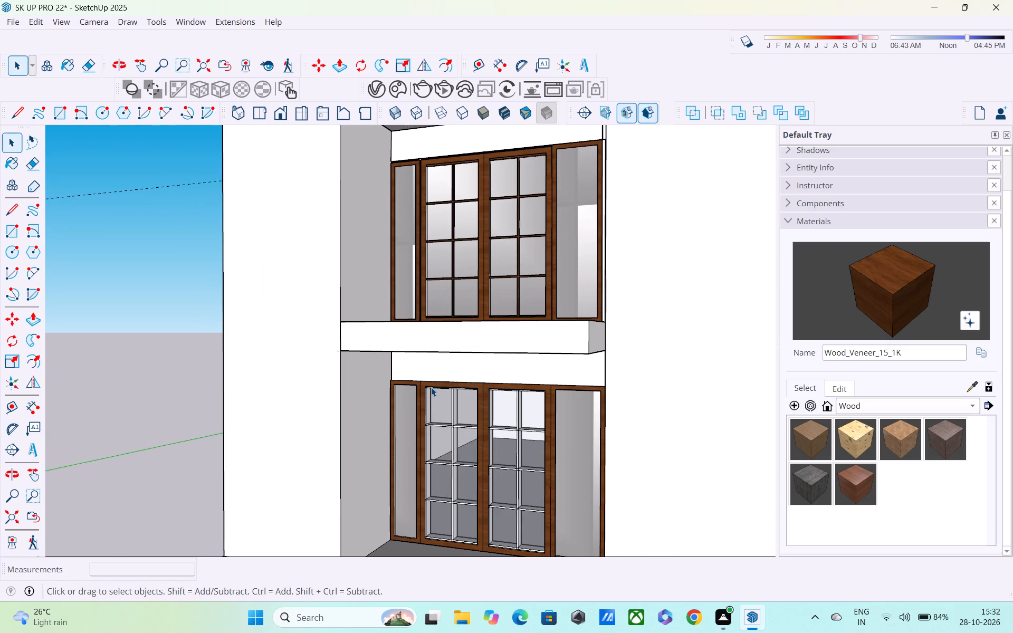
{"action": "scroll", "coordinate": [424, 403], "scroll_direction": "up", "scroll_amount": 1}
{"action": "scroll", "coordinate": [419, 403], "scroll_direction": "down", "scroll_amount": 7}
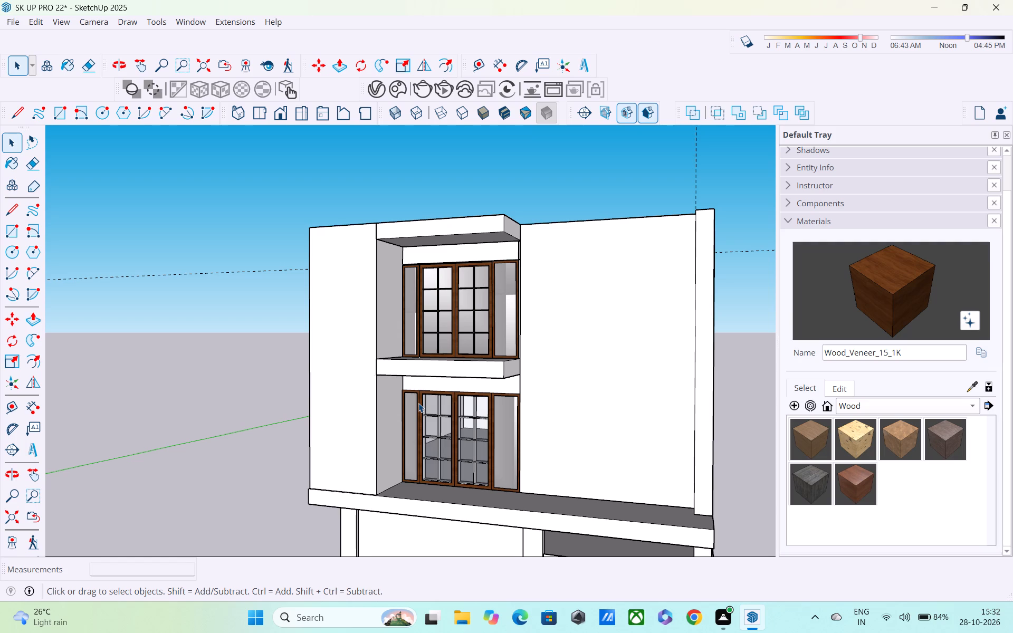
Check the lengths of edges on the balcony façade with the Tape Measure tool.
{"action": "key", "text": "t"}
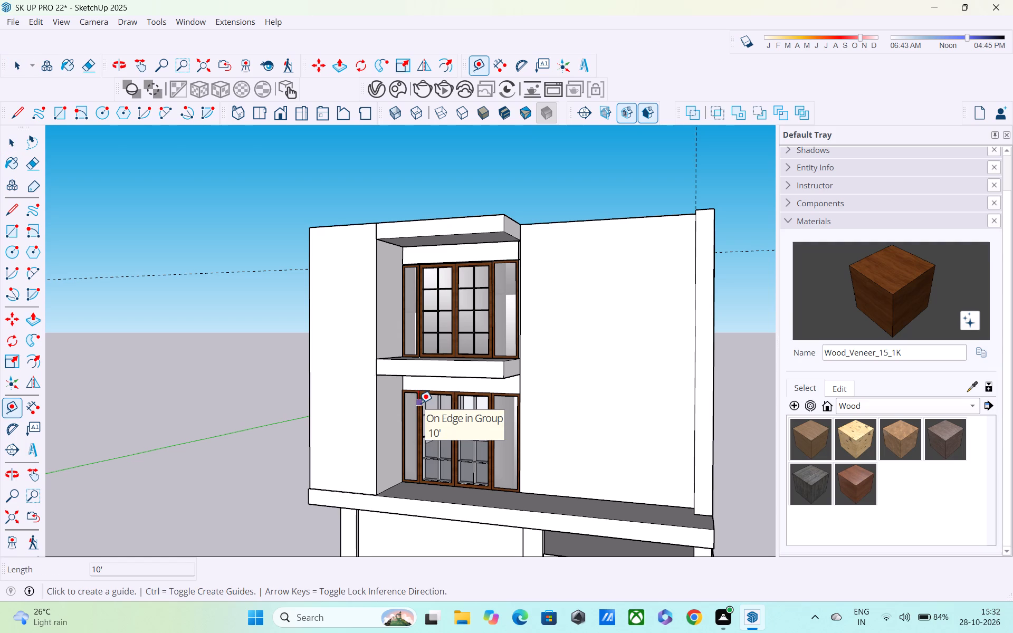
{"action": "middle_click", "coordinate": [533, 450]}
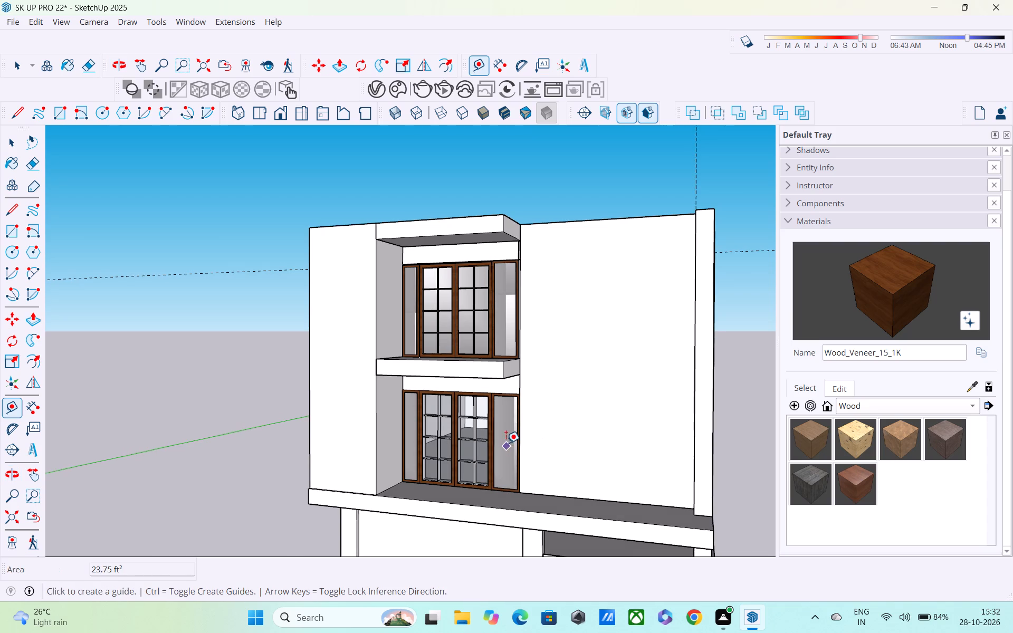
{"action": "scroll", "coordinate": [506, 443], "scroll_direction": "down", "scroll_amount": 3}
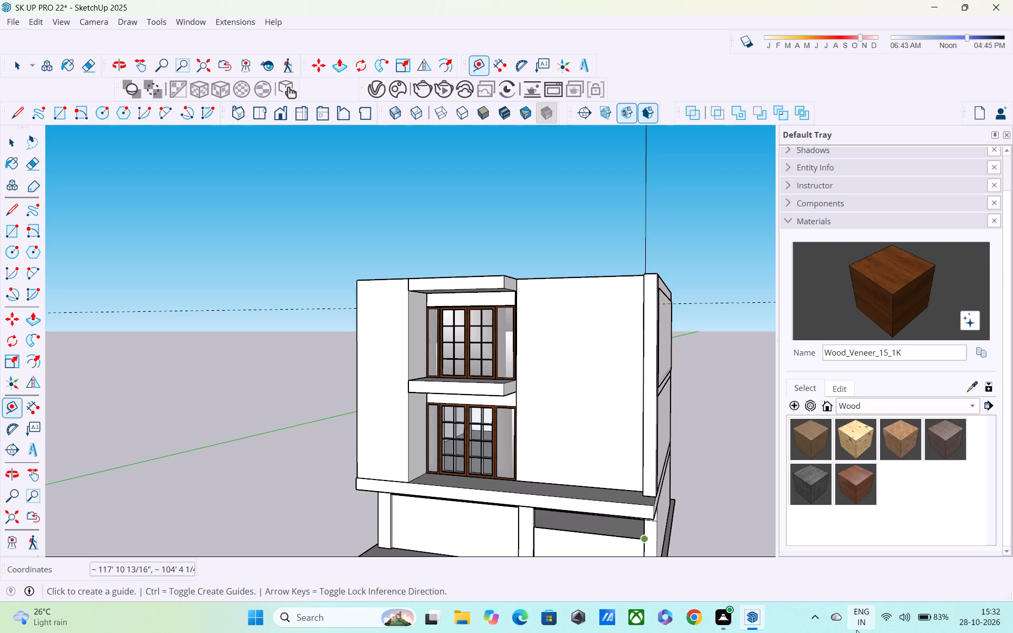
{"action": "middle_click_drag", "start_coordinate": [517, 406], "coordinate": [693, 412]}
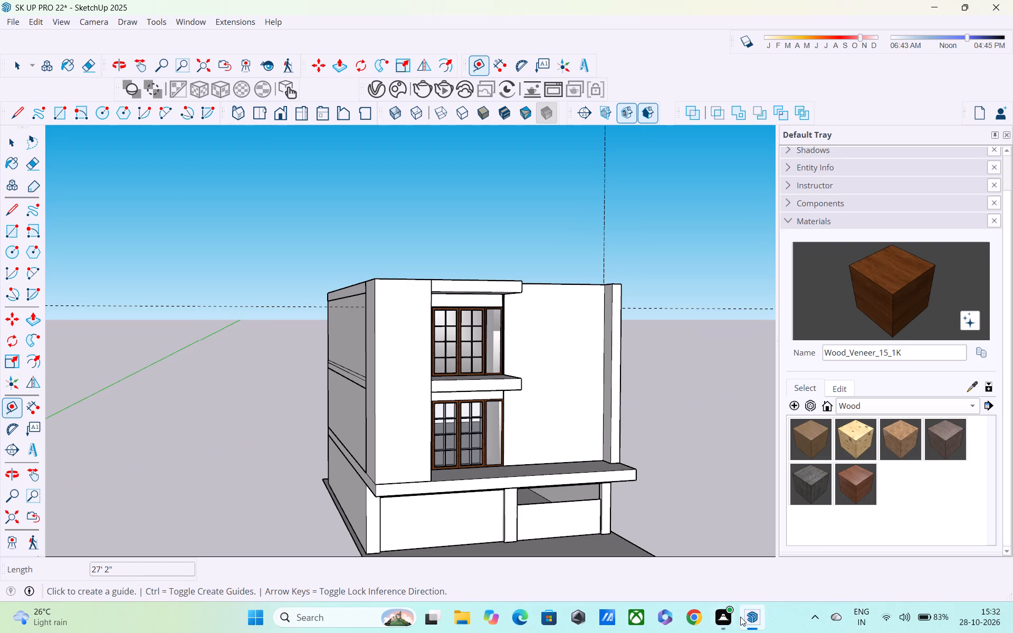
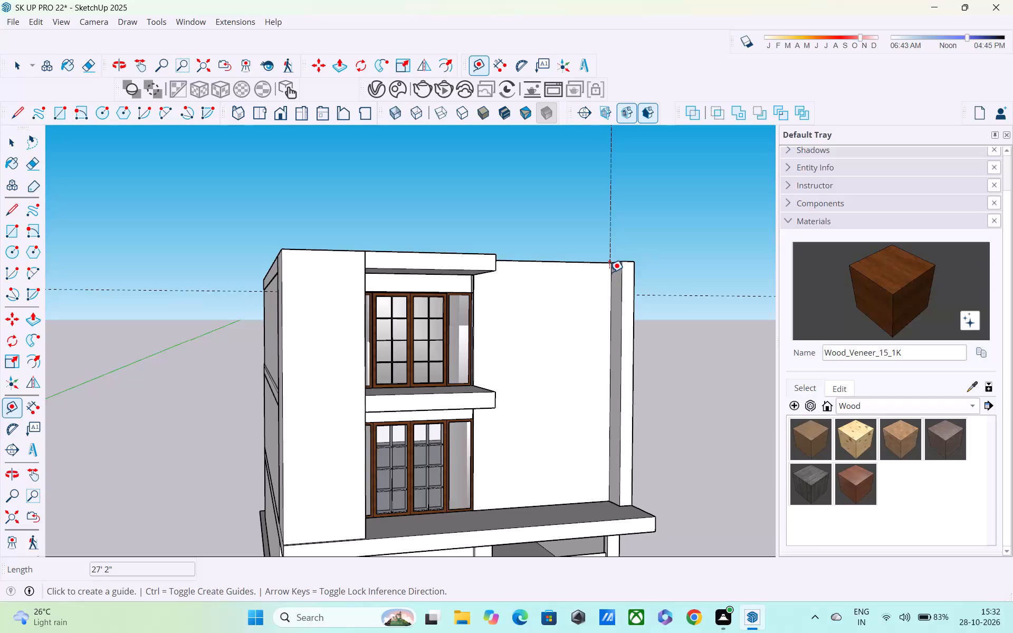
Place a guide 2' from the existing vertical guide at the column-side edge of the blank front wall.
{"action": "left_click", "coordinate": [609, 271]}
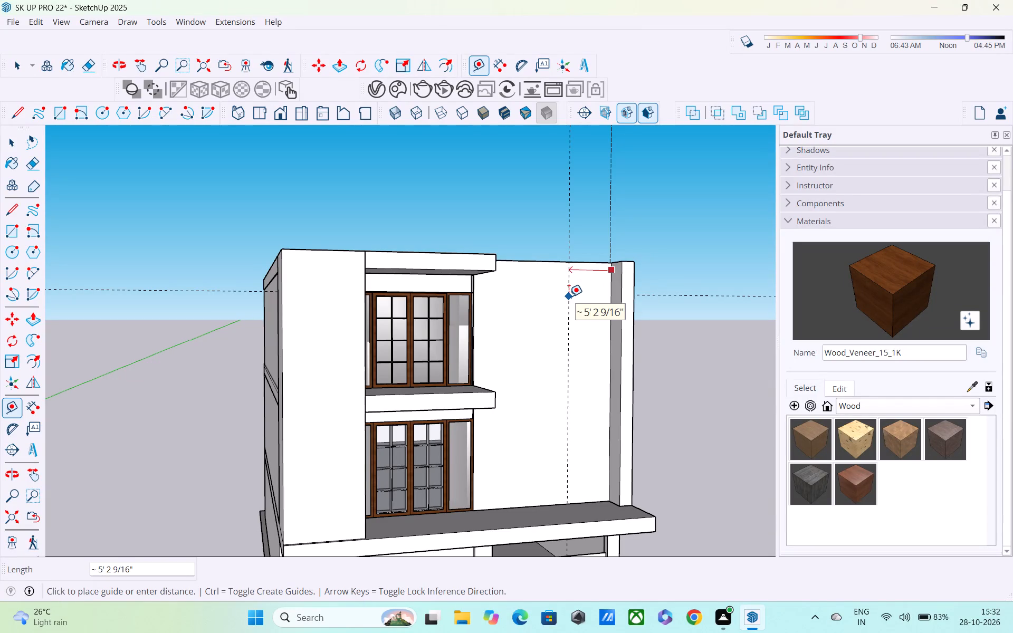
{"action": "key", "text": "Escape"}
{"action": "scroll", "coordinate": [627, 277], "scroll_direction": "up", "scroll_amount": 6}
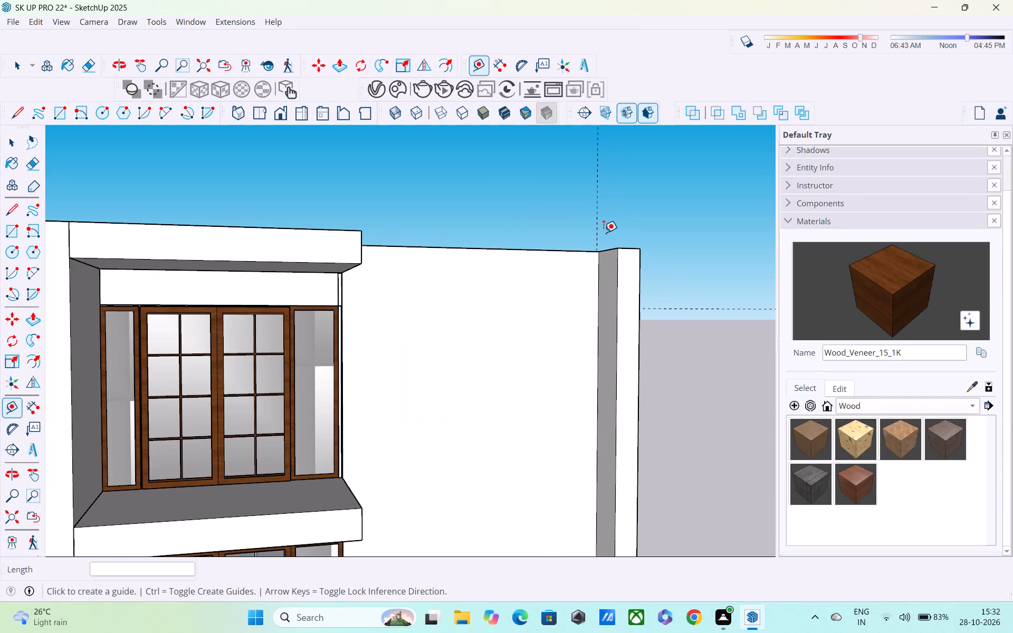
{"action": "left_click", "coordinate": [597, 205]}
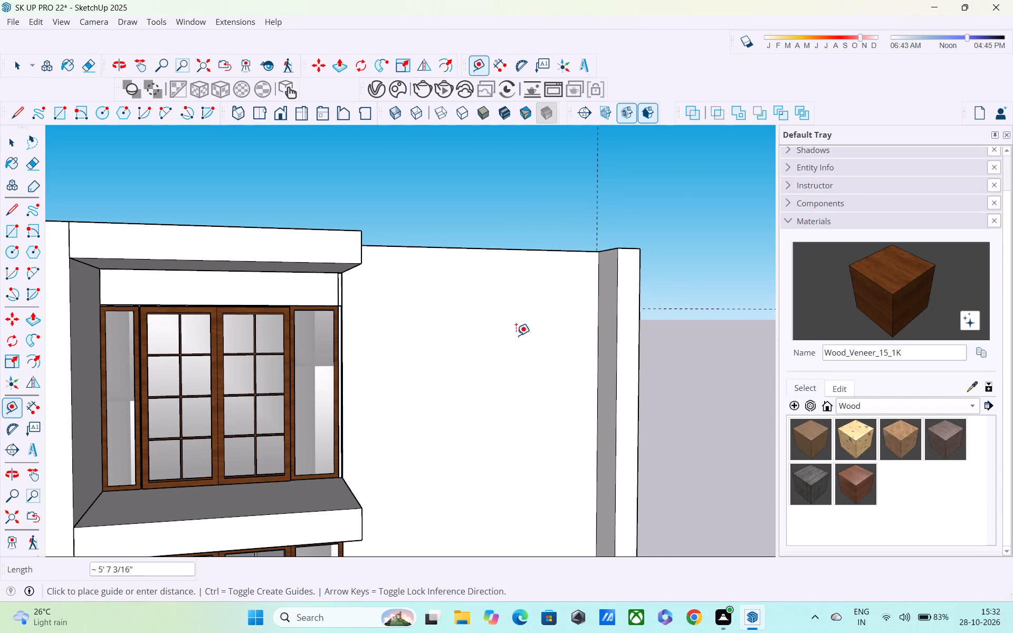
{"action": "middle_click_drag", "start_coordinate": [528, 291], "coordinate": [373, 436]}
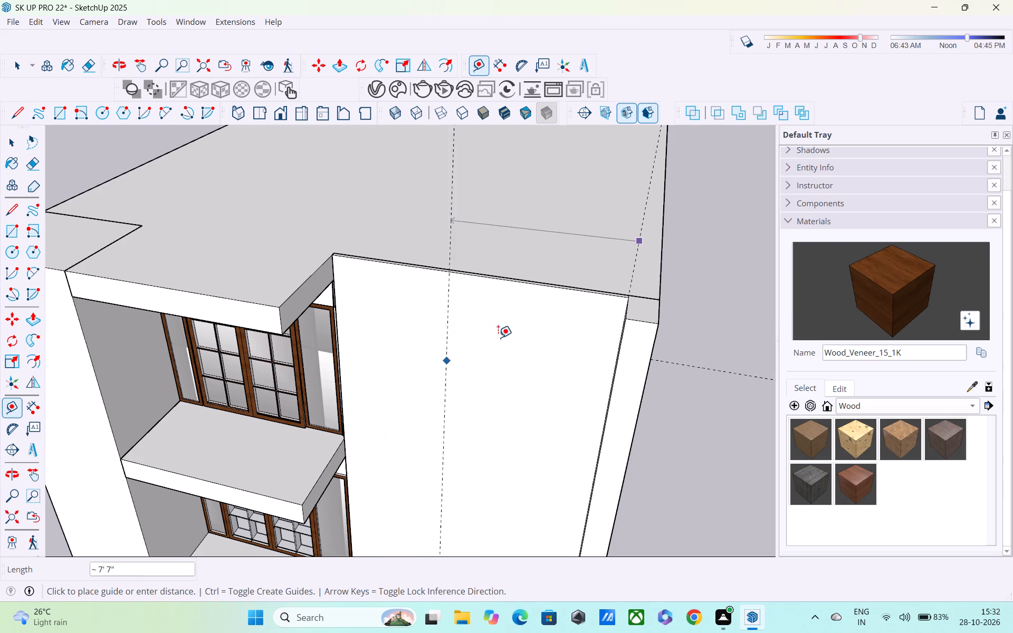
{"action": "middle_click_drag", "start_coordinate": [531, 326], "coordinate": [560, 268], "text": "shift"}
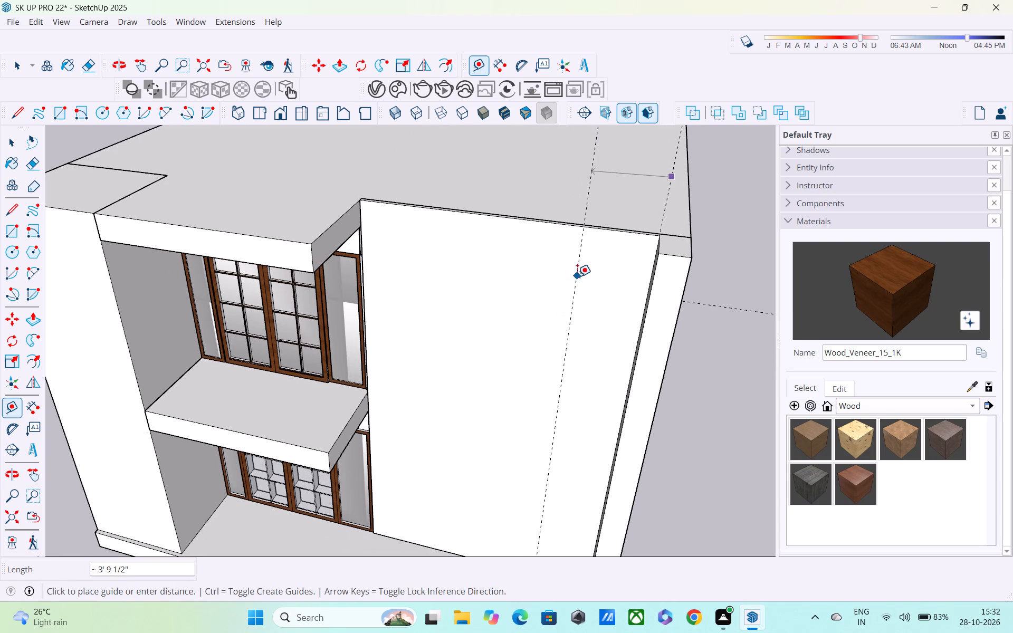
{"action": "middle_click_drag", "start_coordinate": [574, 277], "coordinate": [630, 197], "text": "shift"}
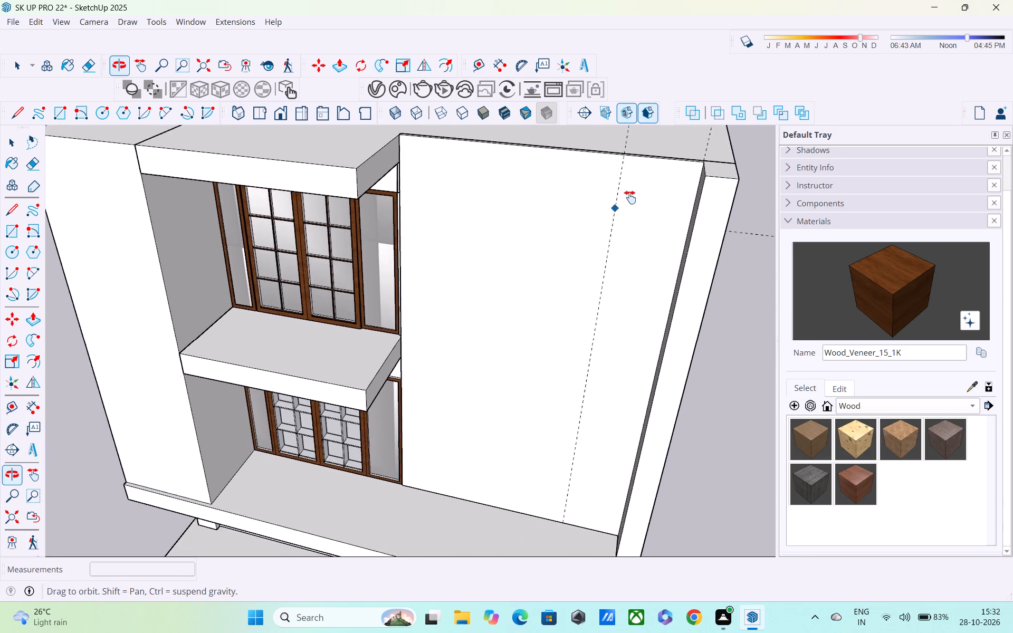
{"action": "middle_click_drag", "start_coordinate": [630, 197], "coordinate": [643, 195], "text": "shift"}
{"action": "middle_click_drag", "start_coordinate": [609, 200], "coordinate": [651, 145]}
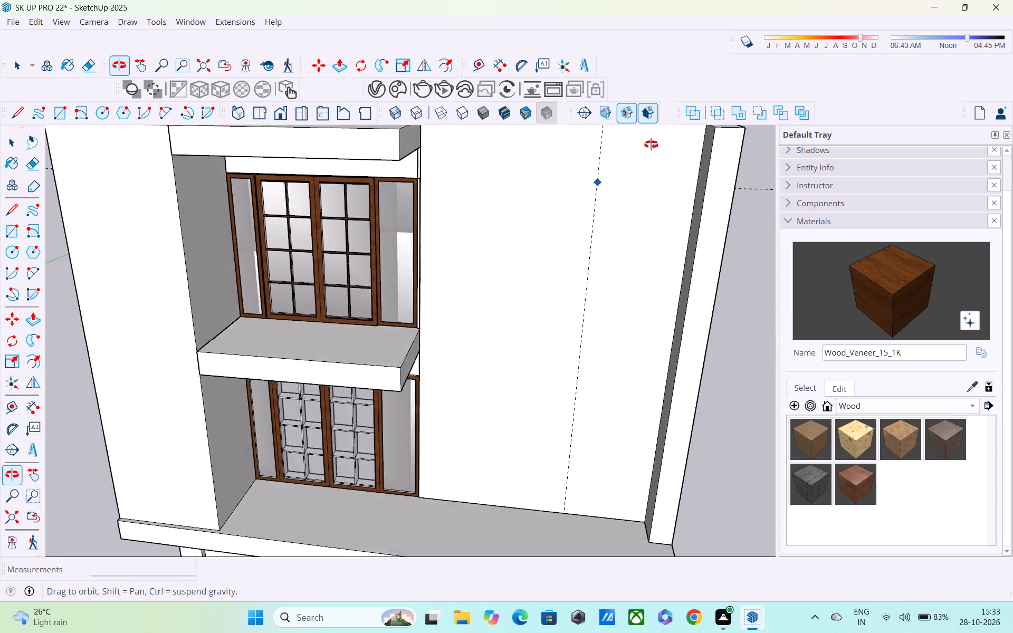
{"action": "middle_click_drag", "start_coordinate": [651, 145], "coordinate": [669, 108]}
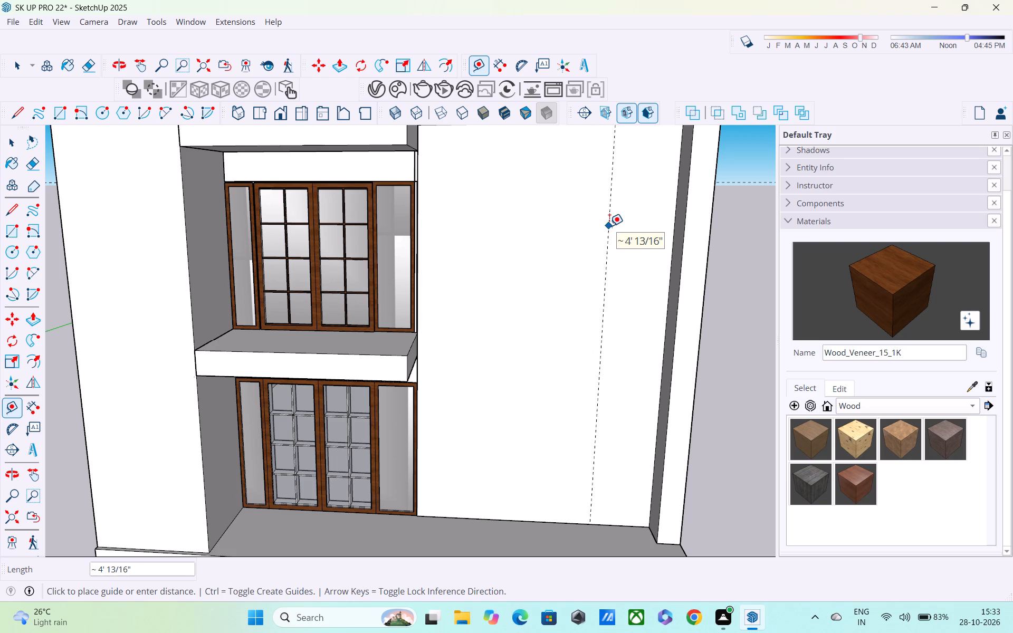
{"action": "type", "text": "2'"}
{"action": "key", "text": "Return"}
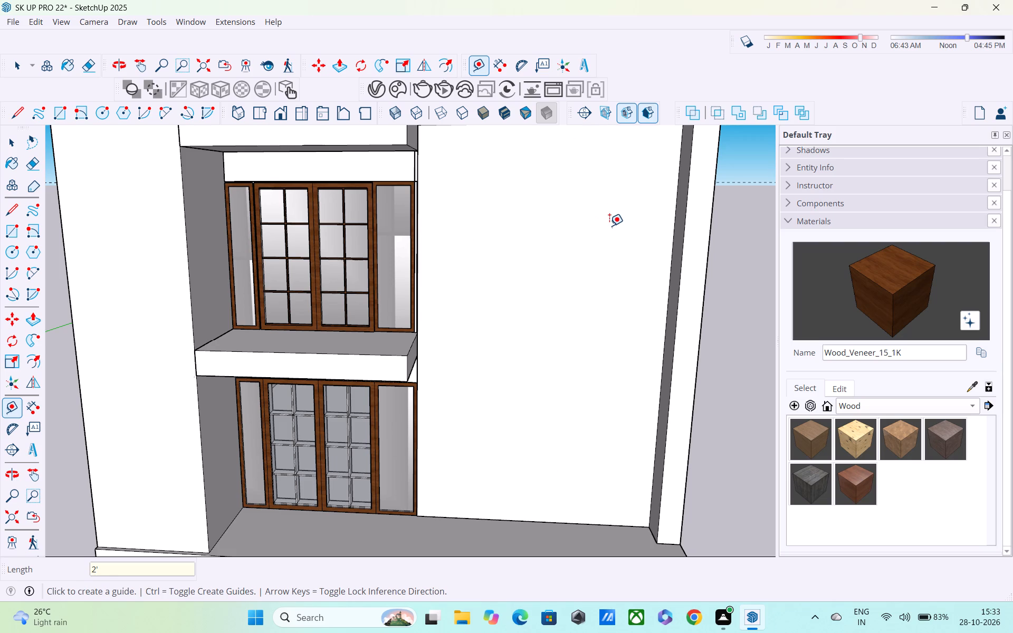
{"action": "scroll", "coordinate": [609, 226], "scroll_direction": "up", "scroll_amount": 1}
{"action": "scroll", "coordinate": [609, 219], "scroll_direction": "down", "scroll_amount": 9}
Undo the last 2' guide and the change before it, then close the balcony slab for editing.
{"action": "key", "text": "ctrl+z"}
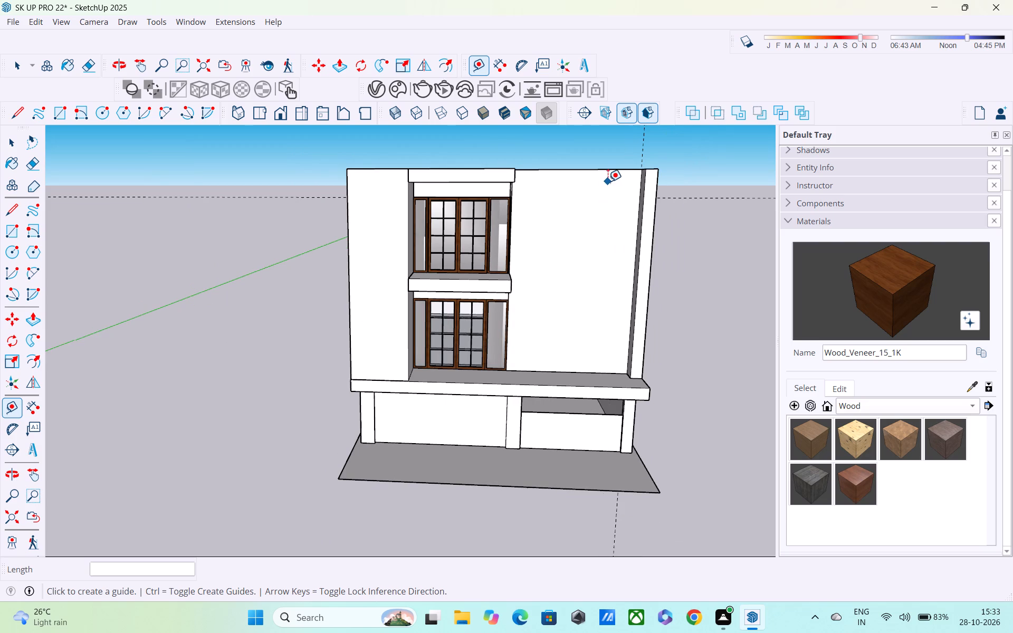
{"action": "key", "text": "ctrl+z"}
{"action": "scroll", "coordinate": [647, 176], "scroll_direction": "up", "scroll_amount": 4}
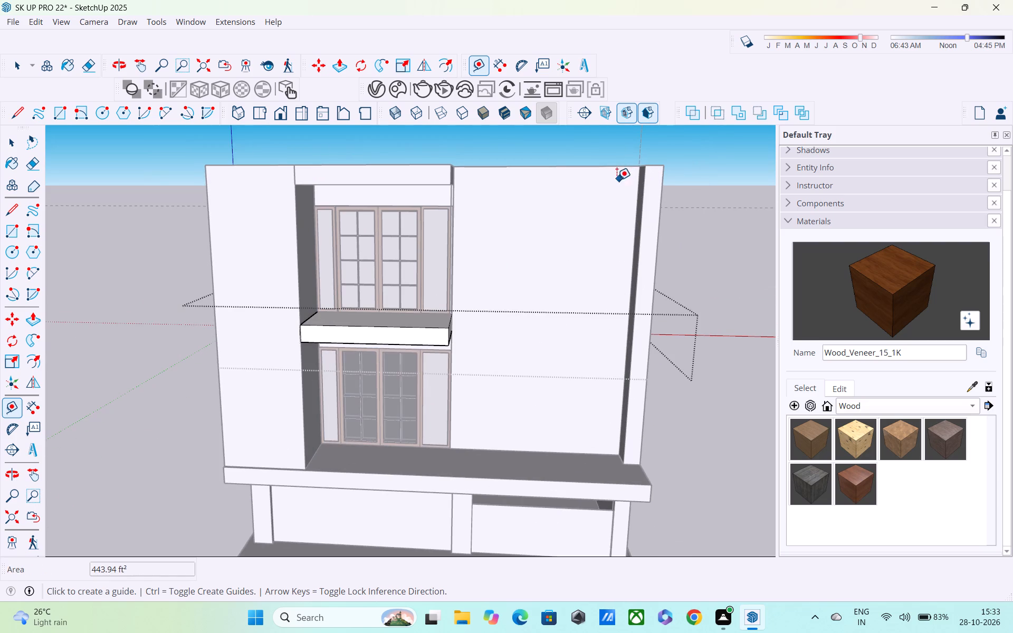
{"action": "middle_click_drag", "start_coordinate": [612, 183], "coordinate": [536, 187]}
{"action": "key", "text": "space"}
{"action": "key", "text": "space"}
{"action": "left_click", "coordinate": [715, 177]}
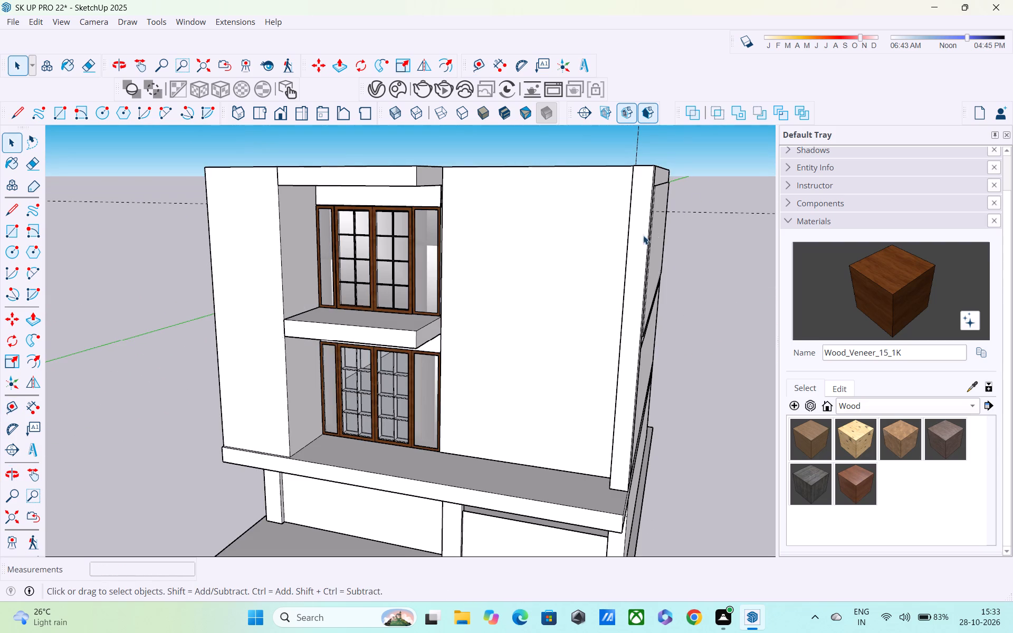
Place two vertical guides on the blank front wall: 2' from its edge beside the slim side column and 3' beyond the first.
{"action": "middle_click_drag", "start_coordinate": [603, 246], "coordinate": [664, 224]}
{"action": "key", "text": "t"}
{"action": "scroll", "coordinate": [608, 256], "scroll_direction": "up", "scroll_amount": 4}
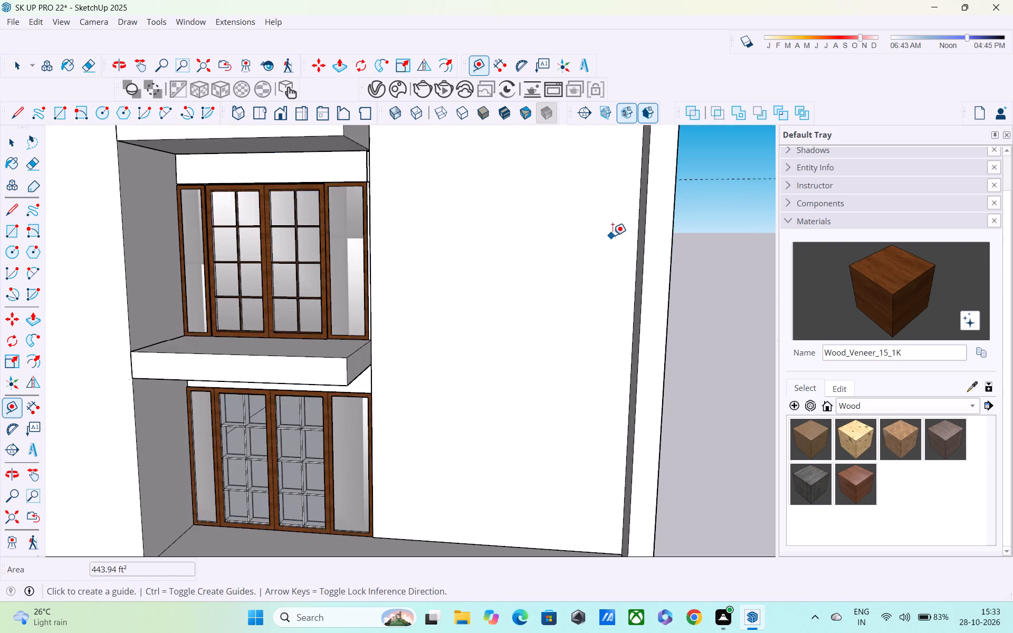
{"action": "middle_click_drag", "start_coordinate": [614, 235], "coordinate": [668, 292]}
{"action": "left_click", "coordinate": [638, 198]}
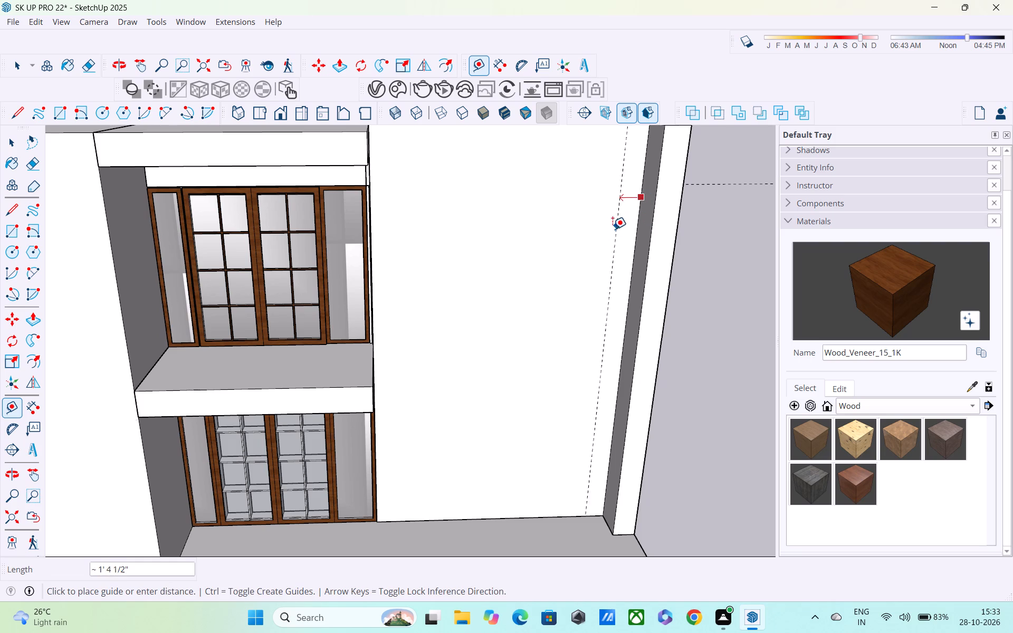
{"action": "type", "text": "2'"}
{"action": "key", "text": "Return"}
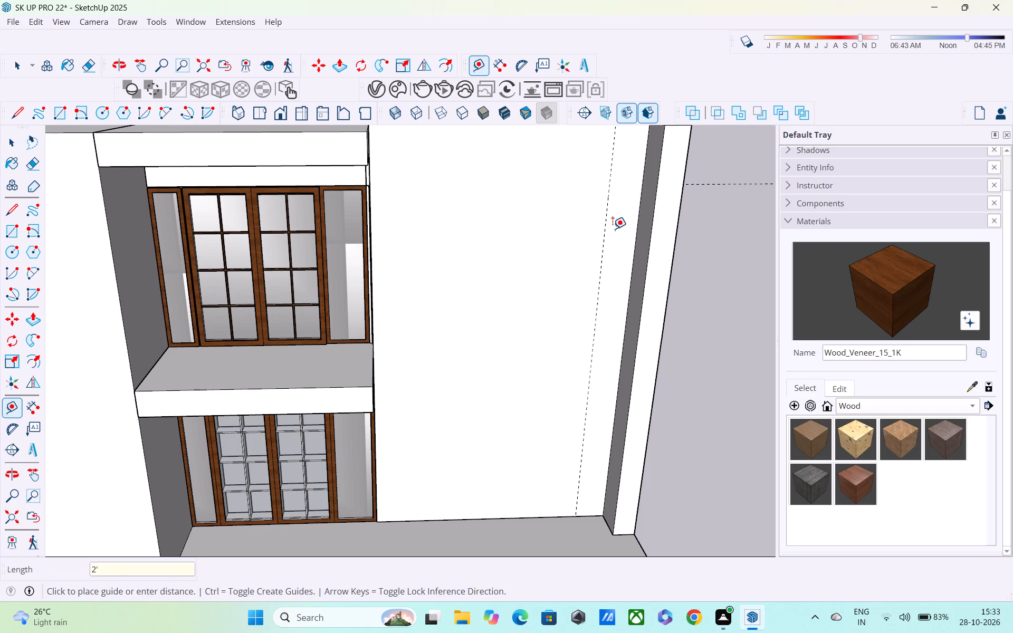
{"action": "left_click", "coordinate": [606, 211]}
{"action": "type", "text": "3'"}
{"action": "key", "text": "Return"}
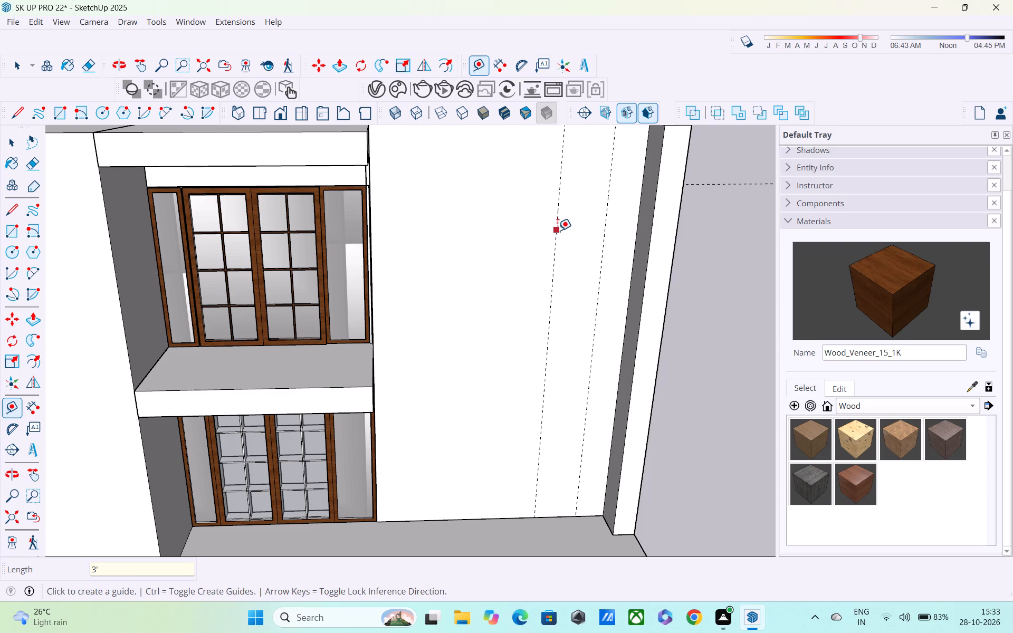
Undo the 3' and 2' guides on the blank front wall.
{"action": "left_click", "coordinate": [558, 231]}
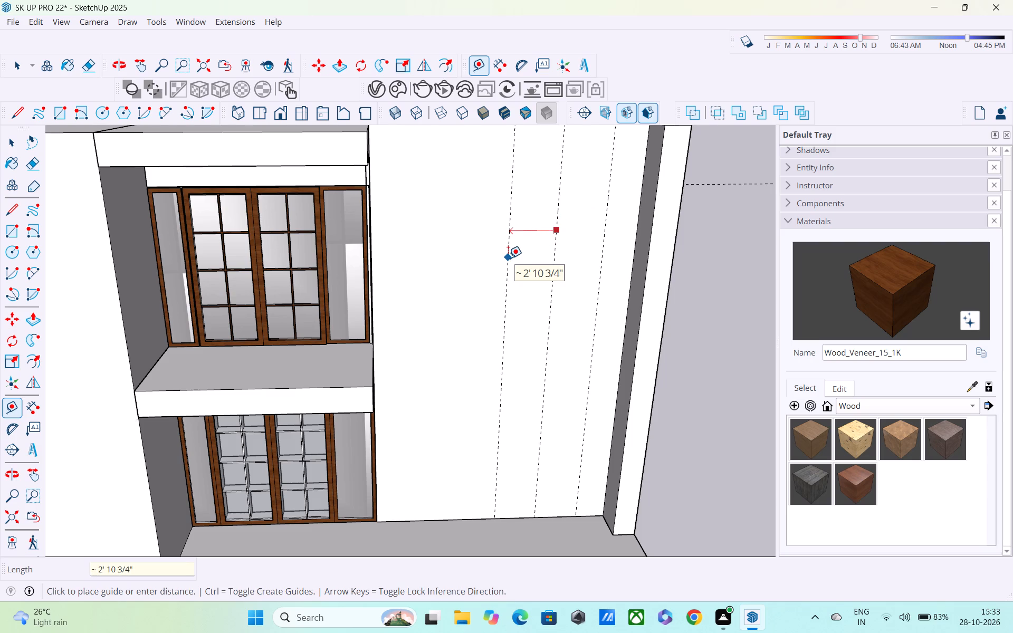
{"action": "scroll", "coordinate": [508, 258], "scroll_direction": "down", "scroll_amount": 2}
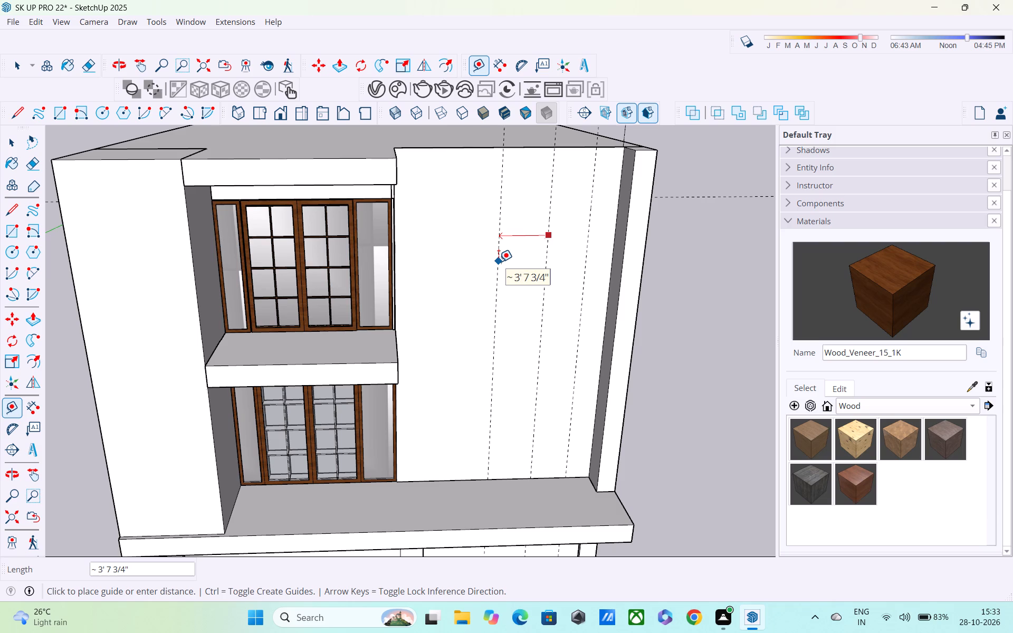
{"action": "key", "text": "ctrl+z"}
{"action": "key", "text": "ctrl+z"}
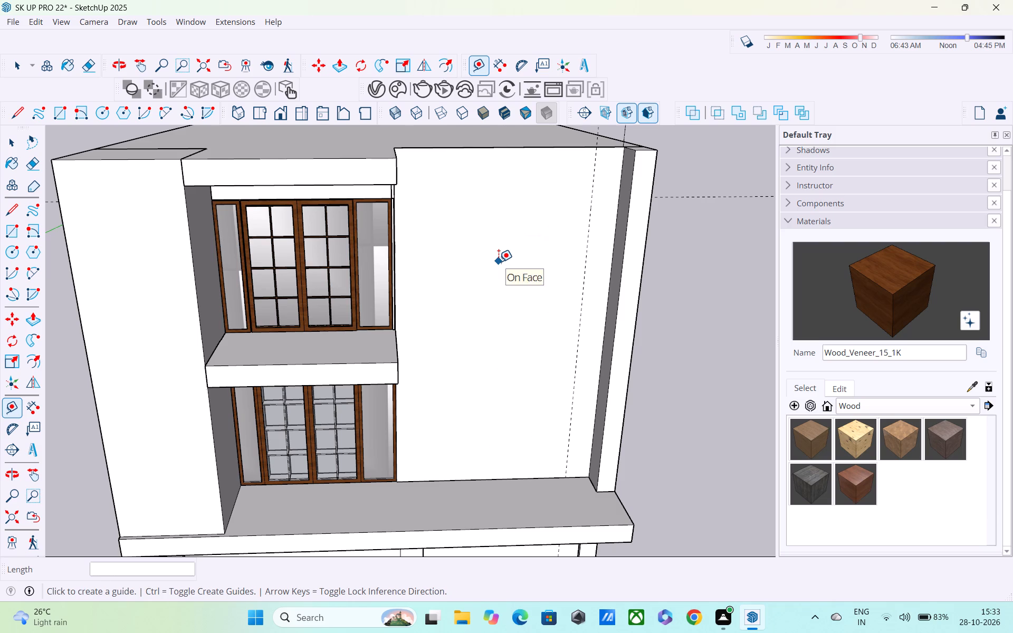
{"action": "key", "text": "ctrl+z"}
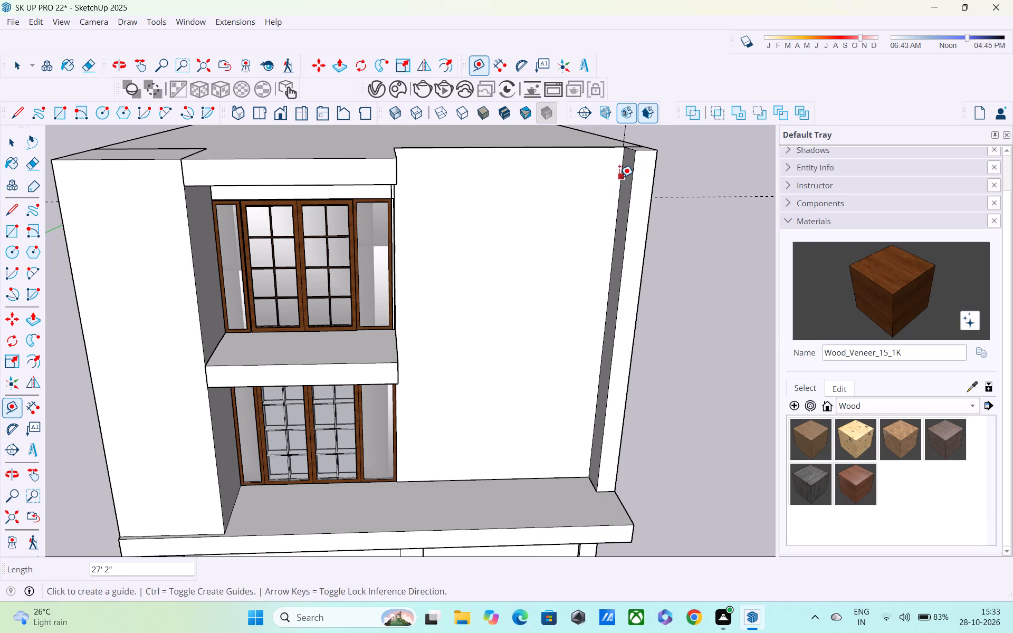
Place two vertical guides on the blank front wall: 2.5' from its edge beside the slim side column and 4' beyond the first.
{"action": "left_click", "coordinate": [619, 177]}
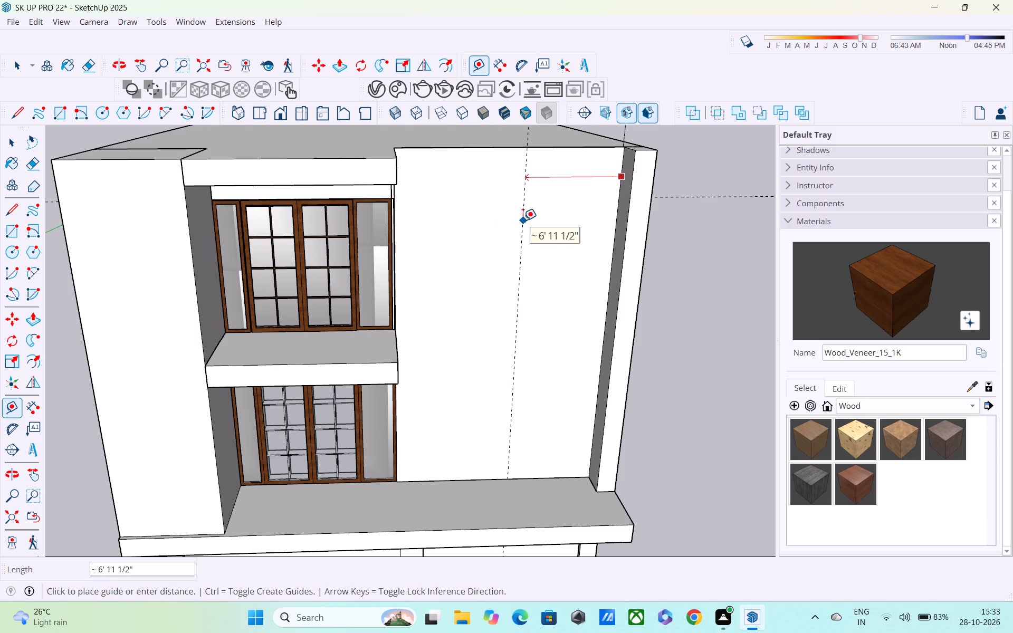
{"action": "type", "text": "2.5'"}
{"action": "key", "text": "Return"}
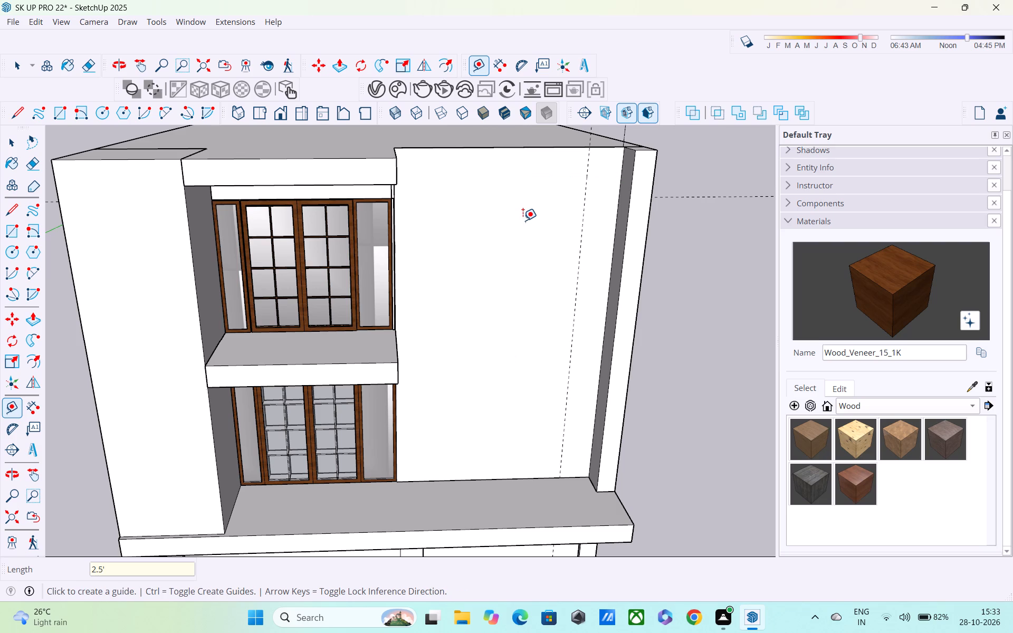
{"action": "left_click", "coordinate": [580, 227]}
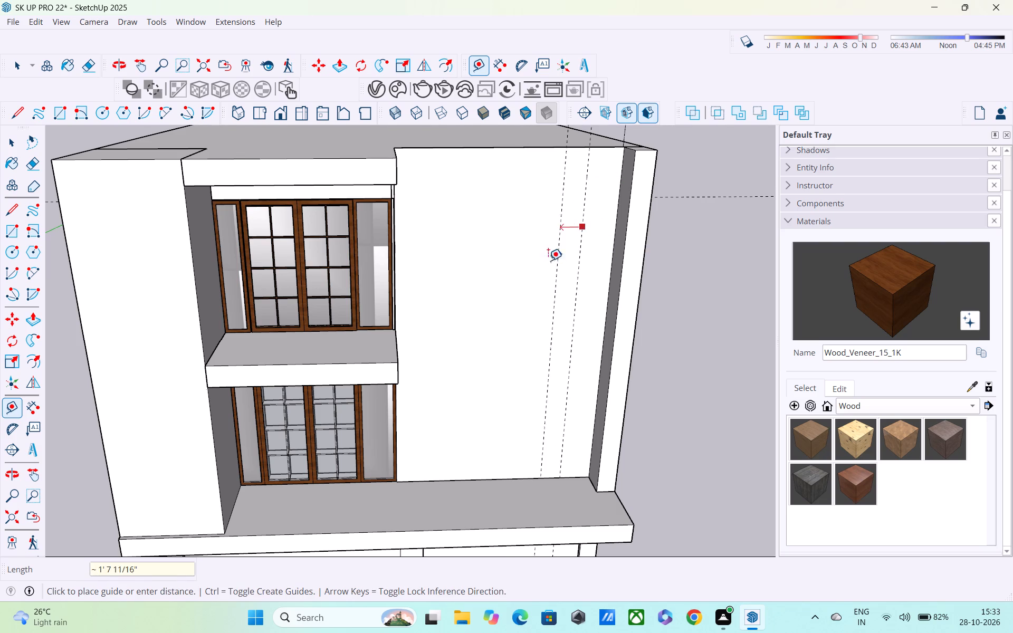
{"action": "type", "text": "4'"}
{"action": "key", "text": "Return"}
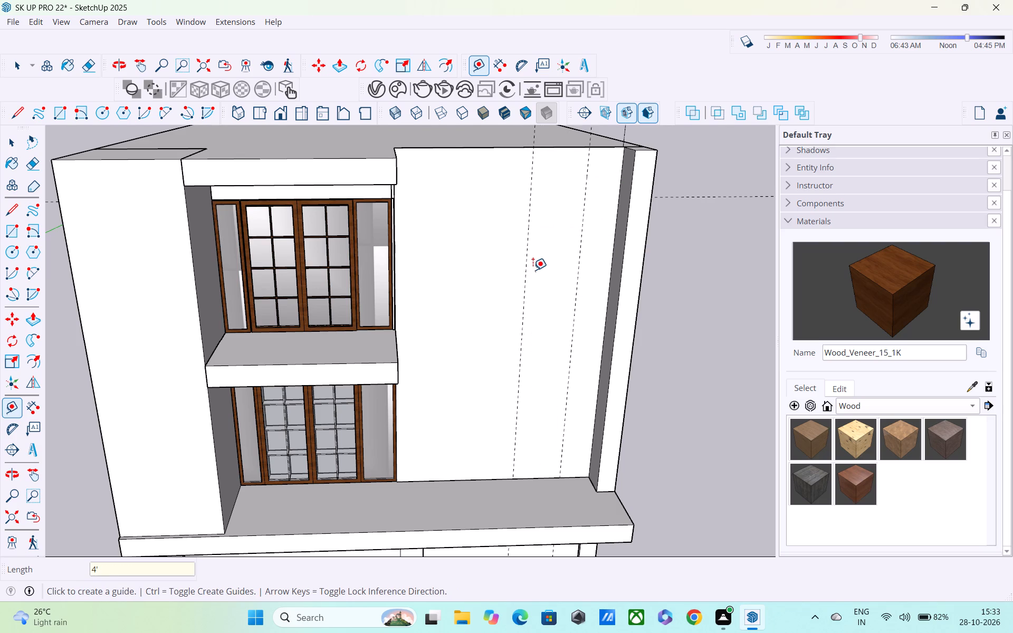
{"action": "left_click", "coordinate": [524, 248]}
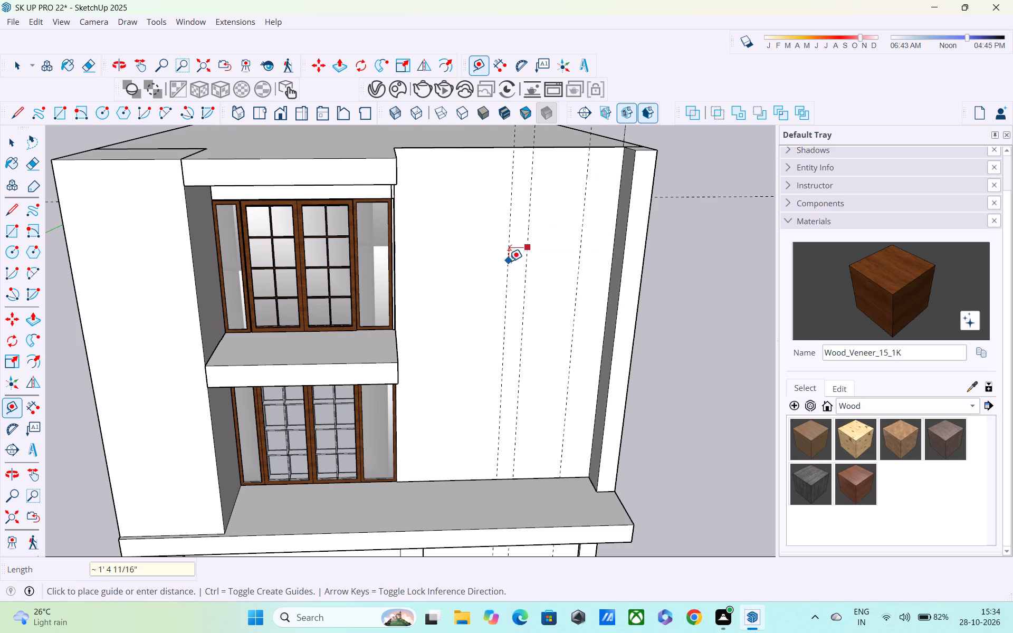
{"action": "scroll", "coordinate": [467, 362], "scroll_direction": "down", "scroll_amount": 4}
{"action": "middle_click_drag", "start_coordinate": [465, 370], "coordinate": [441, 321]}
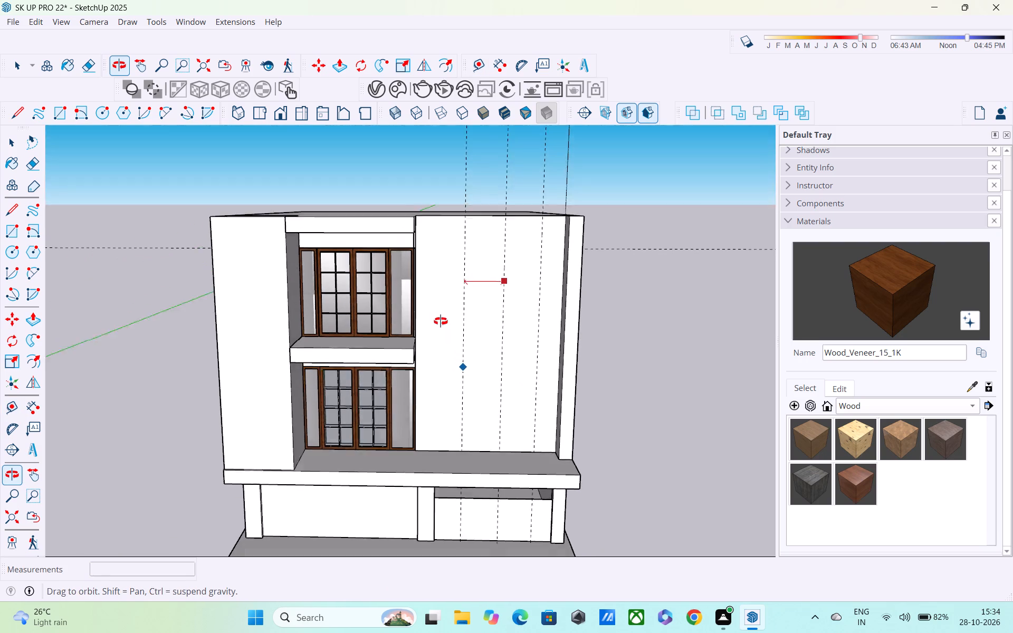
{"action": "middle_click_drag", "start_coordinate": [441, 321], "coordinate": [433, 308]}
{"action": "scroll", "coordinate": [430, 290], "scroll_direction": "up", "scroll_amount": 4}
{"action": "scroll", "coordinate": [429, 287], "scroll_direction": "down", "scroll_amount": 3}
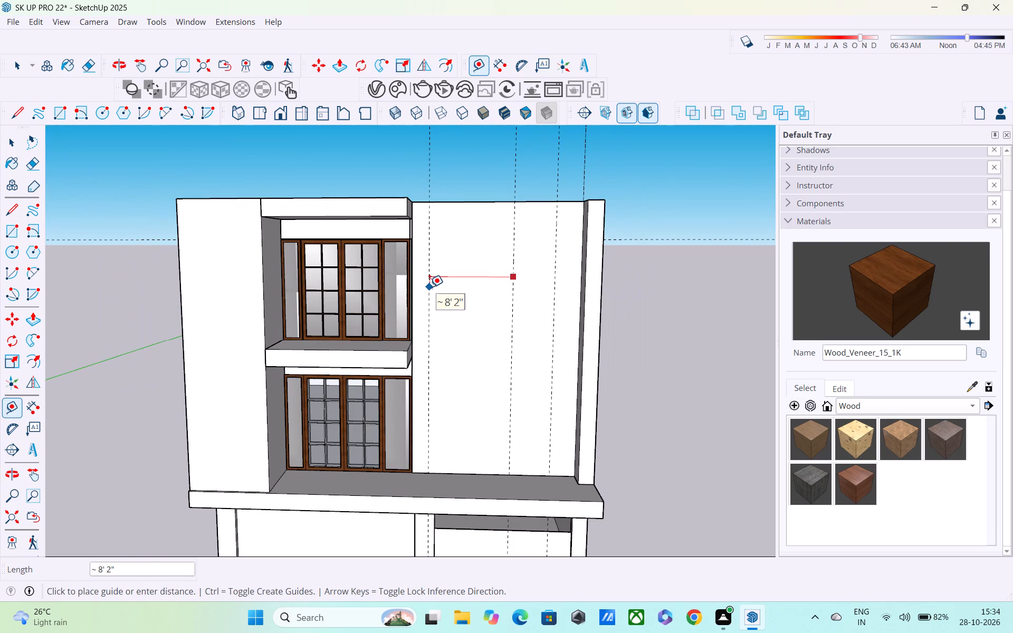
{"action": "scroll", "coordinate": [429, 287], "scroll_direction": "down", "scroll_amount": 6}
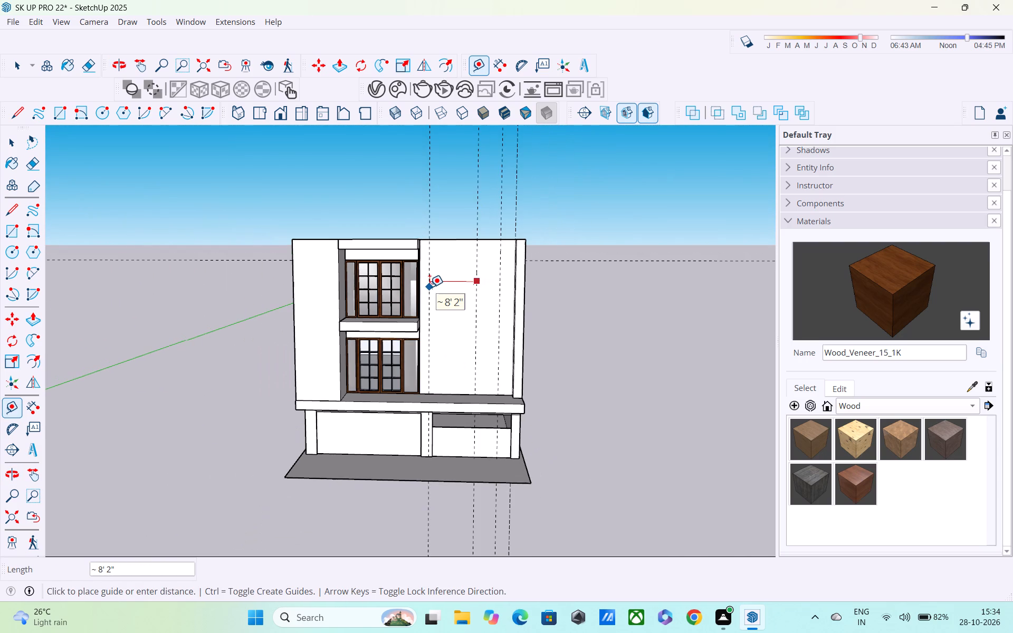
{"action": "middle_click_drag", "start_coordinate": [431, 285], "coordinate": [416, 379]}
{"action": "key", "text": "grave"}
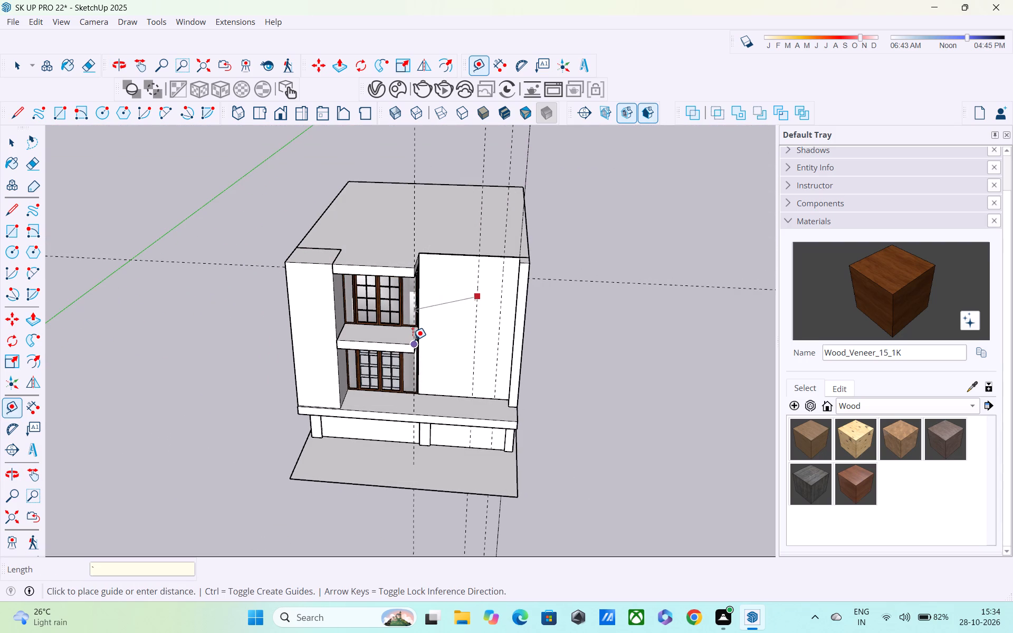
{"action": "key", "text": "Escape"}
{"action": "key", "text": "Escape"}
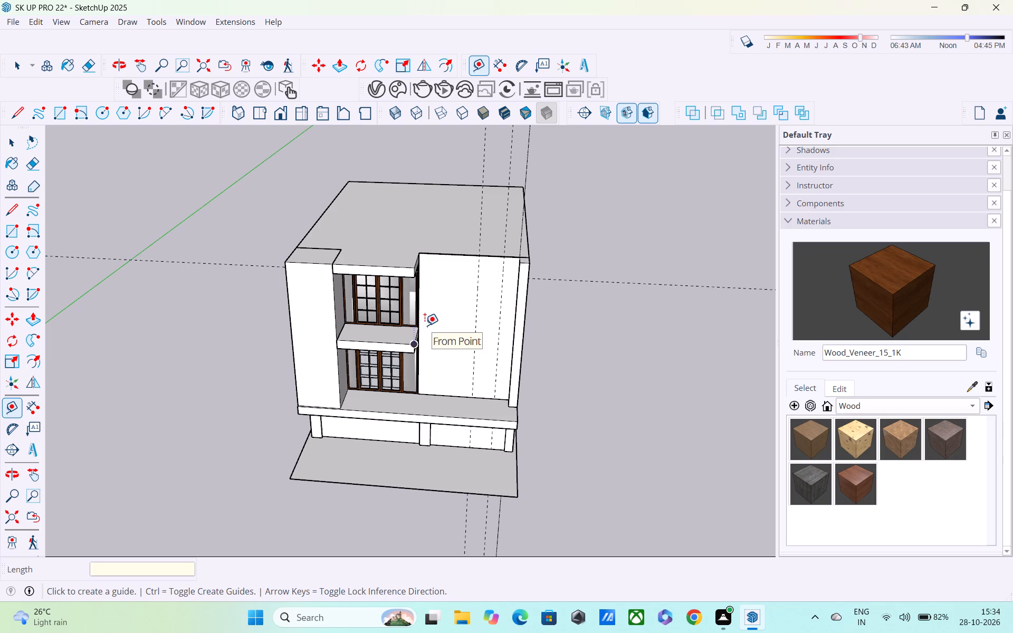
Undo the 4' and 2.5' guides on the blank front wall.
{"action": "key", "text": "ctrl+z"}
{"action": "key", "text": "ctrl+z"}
Place a vertical guide on the blank front wall, 10' from its edge beside the slim side column.
{"action": "middle_click_drag", "start_coordinate": [503, 307], "coordinate": [620, 196]}
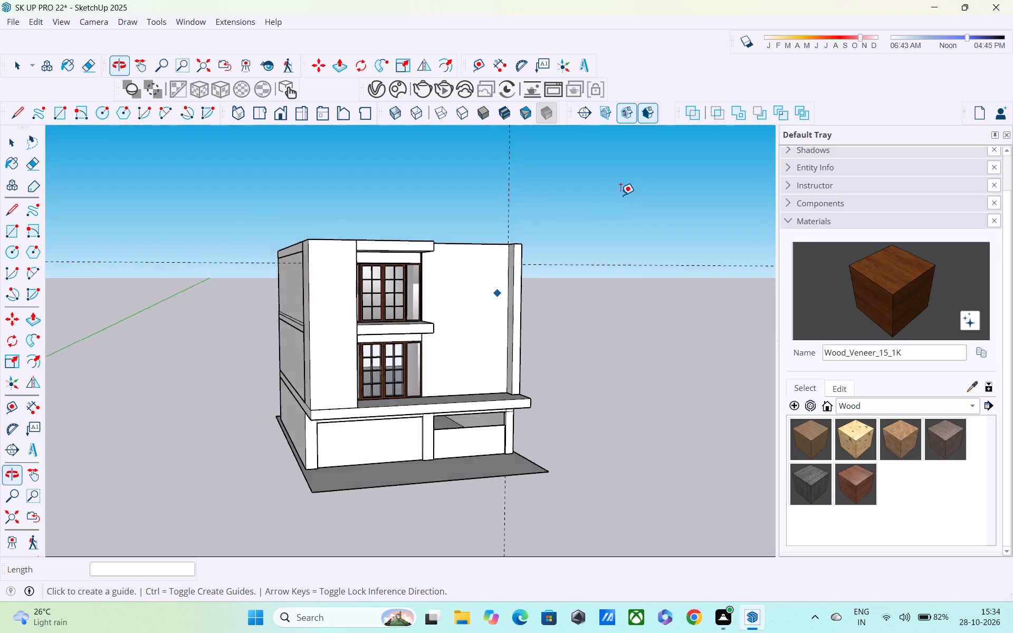
{"action": "scroll", "coordinate": [467, 292], "scroll_direction": "up", "scroll_amount": 4}
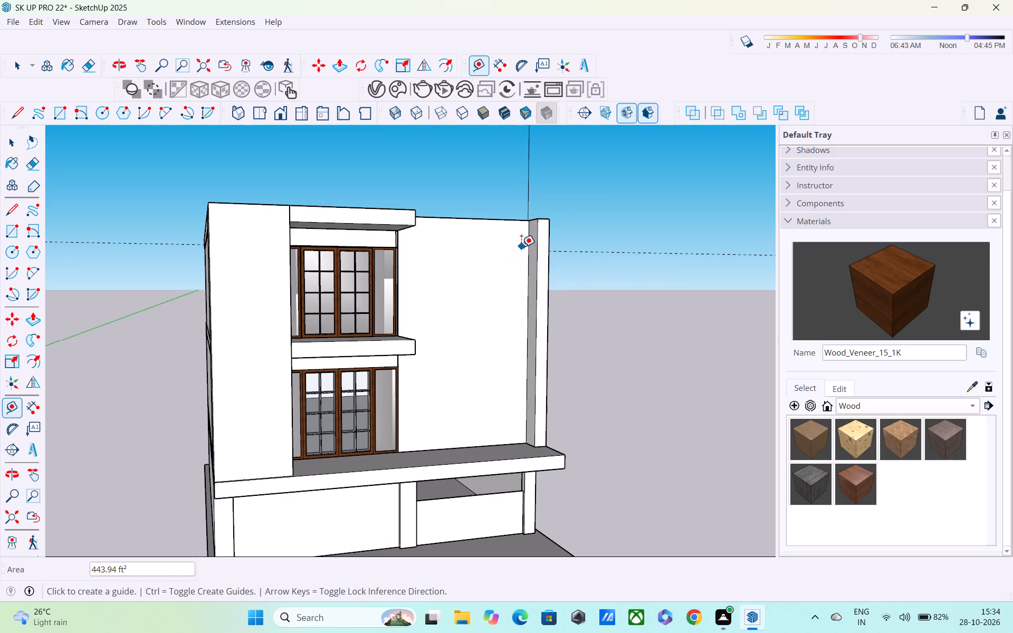
{"action": "scroll", "coordinate": [523, 254], "scroll_direction": "down", "scroll_amount": 3}
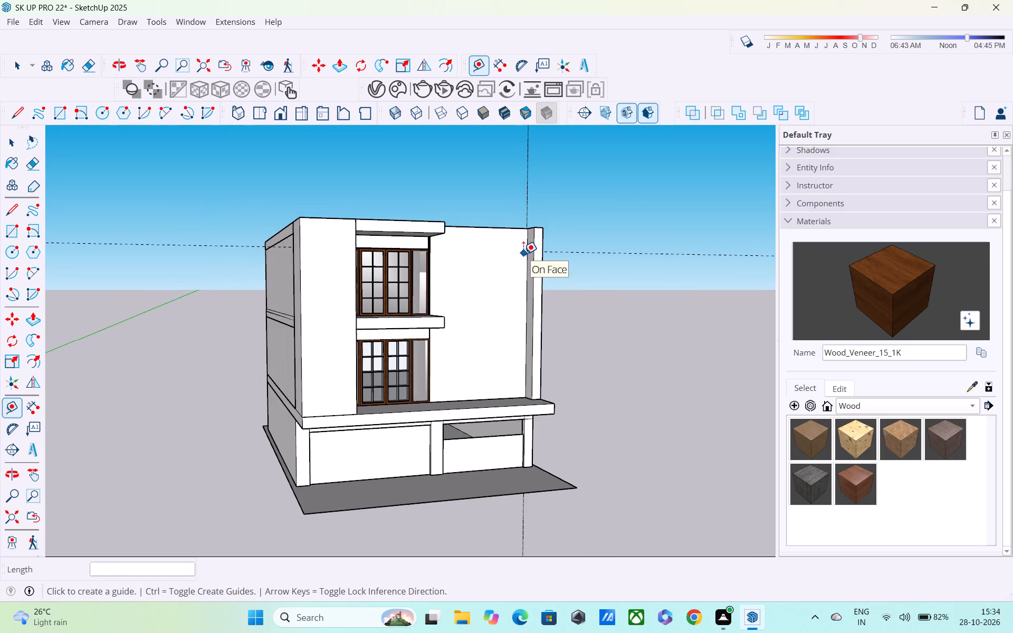
{"action": "scroll", "coordinate": [523, 254], "scroll_direction": "up", "scroll_amount": 1}
{"action": "left_click", "coordinate": [525, 247]}
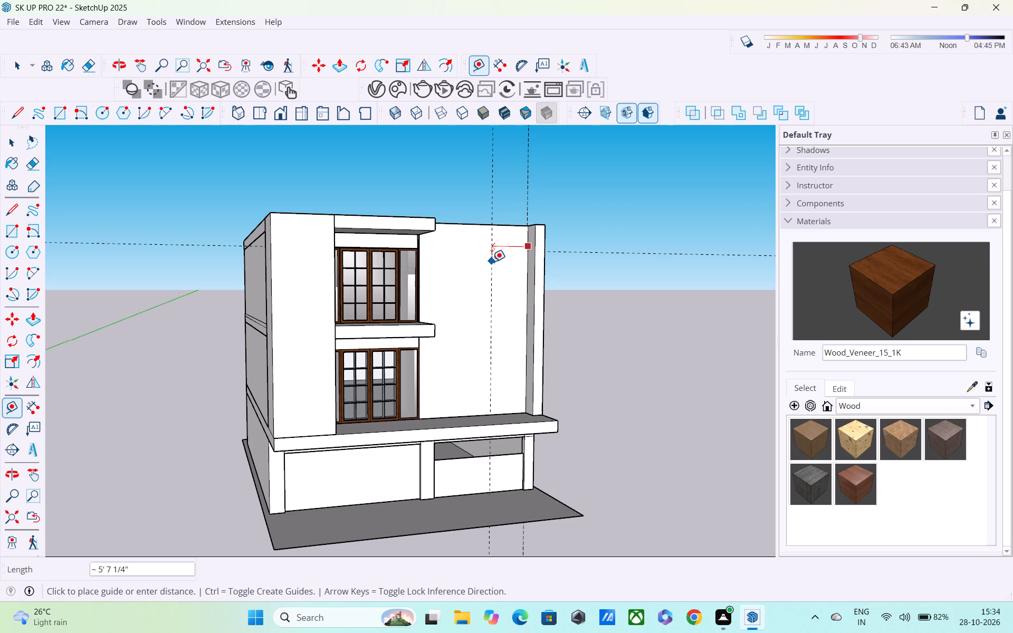
{"action": "type", "text": "10'"}
{"action": "key", "text": "Return"}
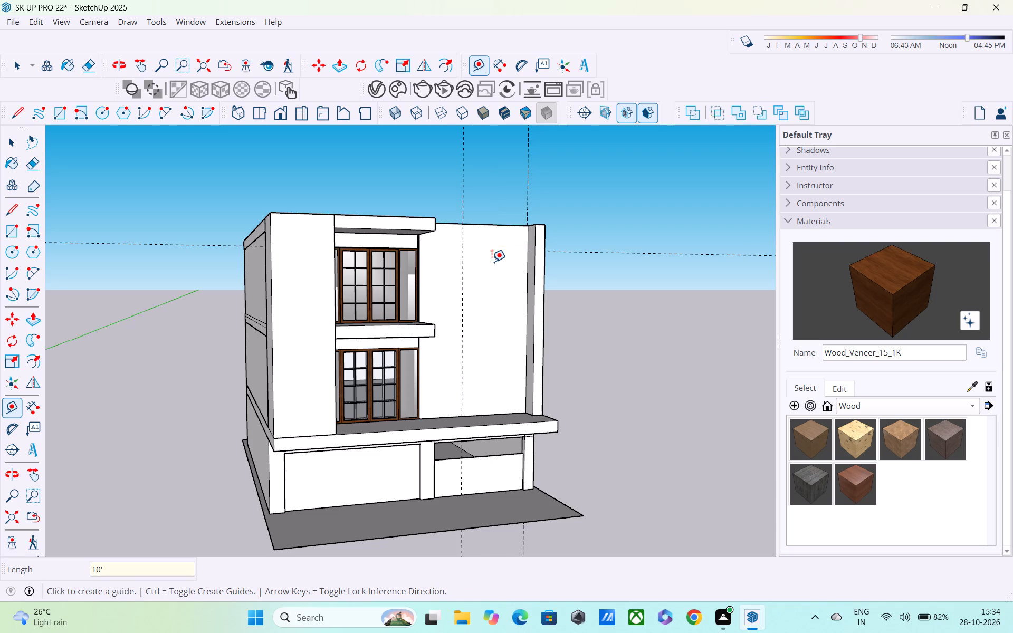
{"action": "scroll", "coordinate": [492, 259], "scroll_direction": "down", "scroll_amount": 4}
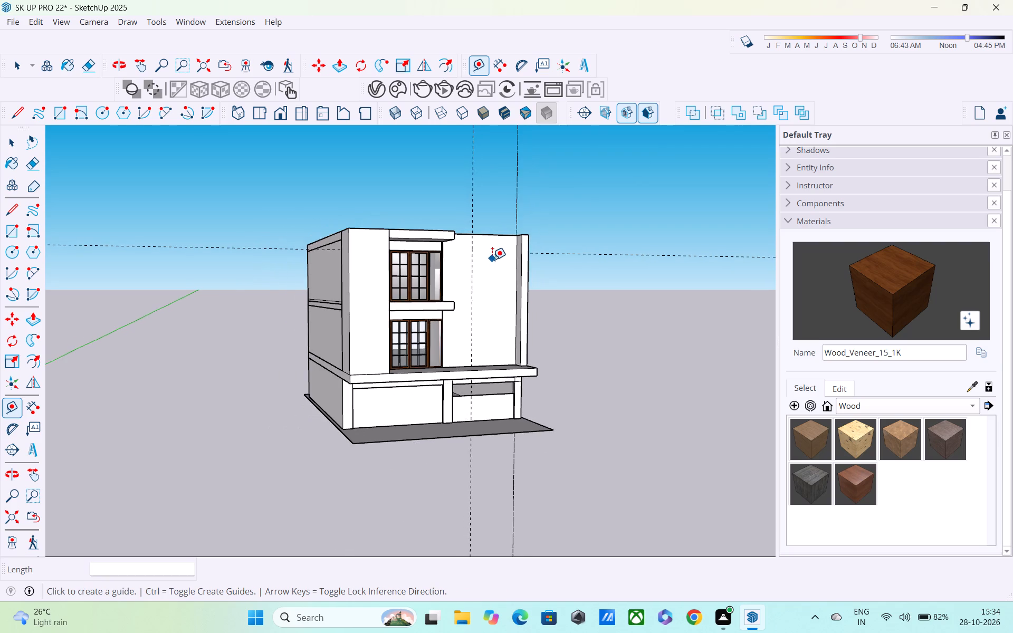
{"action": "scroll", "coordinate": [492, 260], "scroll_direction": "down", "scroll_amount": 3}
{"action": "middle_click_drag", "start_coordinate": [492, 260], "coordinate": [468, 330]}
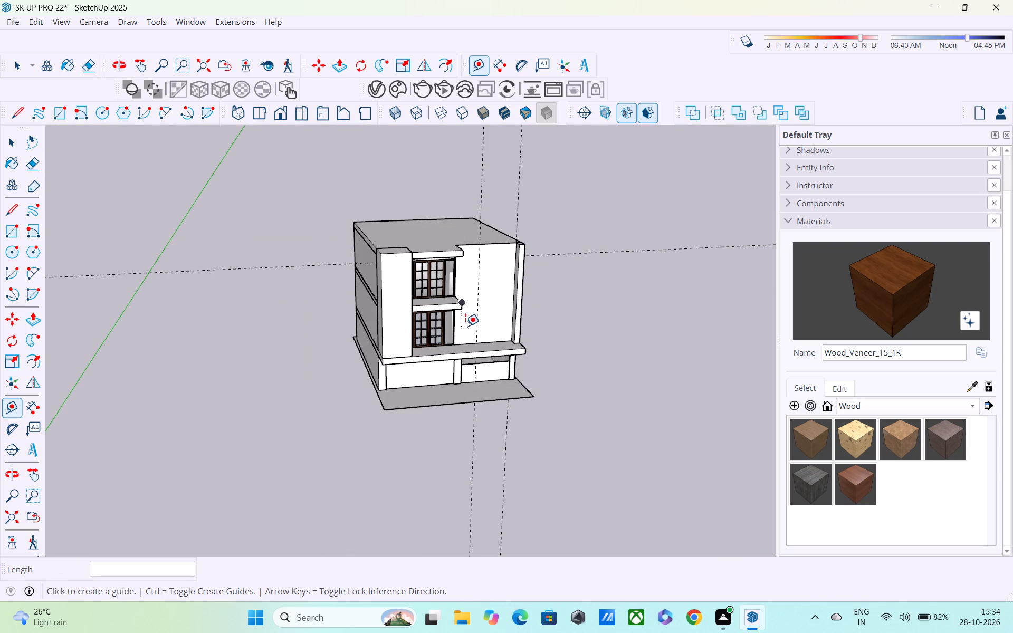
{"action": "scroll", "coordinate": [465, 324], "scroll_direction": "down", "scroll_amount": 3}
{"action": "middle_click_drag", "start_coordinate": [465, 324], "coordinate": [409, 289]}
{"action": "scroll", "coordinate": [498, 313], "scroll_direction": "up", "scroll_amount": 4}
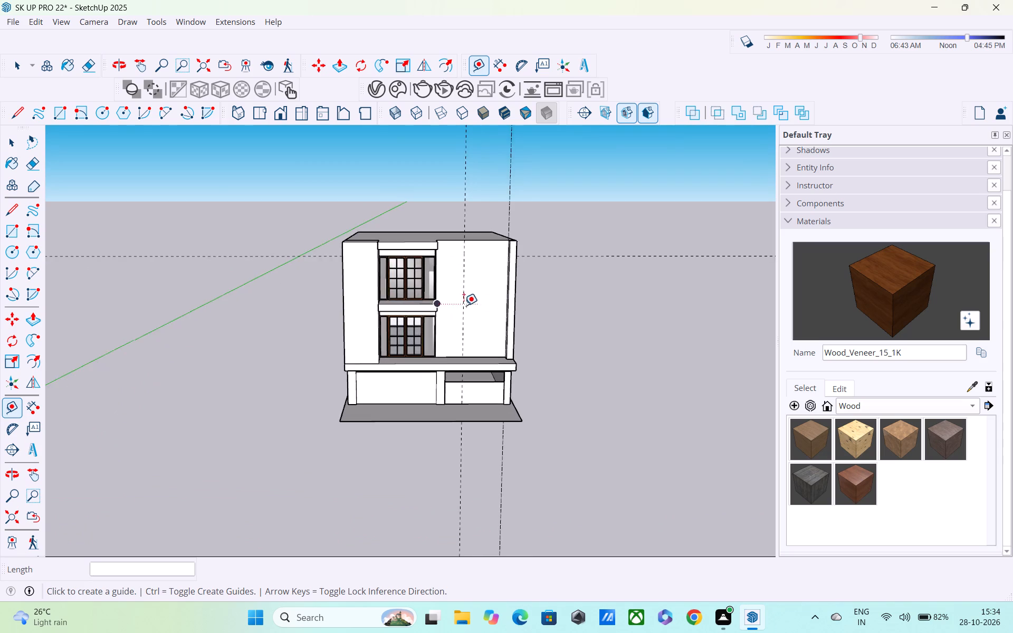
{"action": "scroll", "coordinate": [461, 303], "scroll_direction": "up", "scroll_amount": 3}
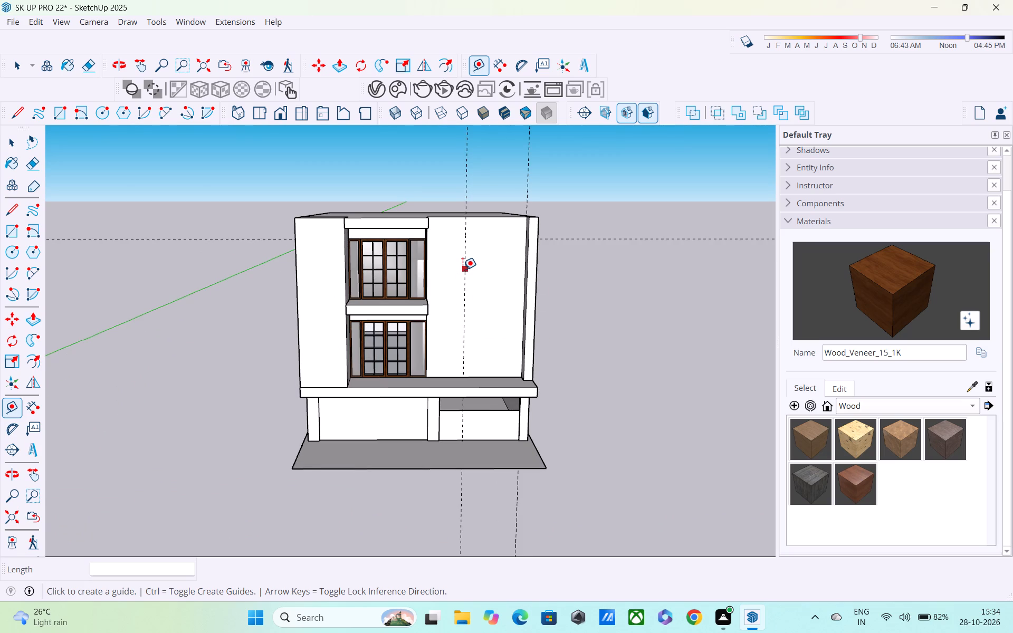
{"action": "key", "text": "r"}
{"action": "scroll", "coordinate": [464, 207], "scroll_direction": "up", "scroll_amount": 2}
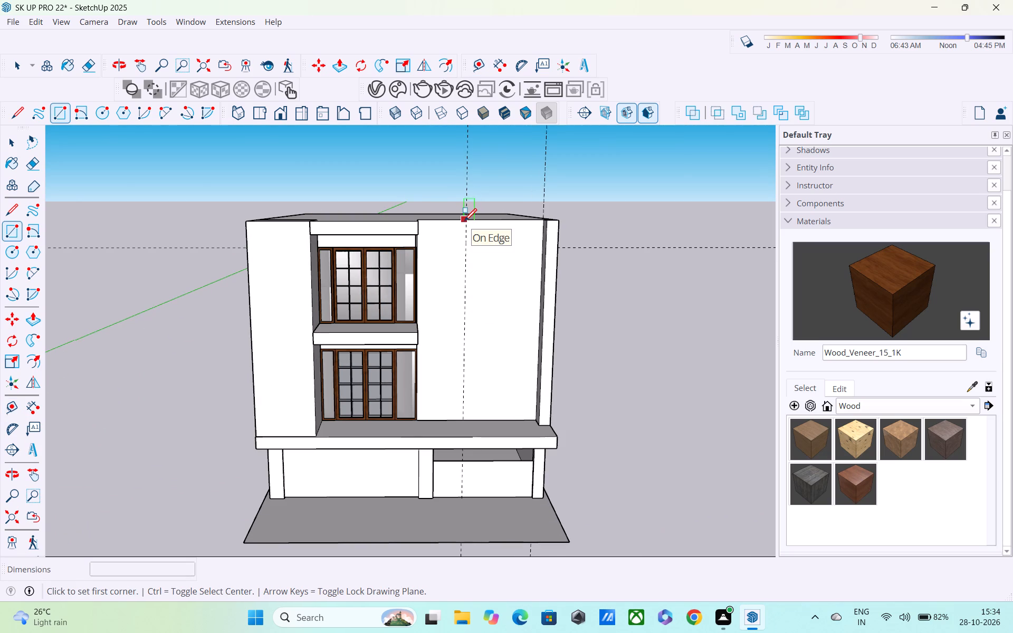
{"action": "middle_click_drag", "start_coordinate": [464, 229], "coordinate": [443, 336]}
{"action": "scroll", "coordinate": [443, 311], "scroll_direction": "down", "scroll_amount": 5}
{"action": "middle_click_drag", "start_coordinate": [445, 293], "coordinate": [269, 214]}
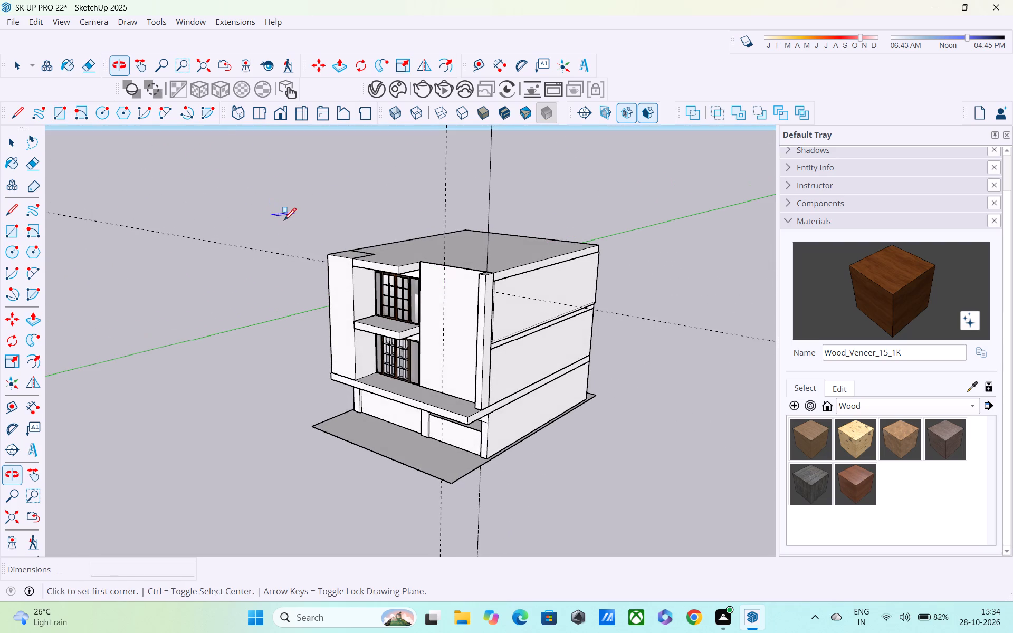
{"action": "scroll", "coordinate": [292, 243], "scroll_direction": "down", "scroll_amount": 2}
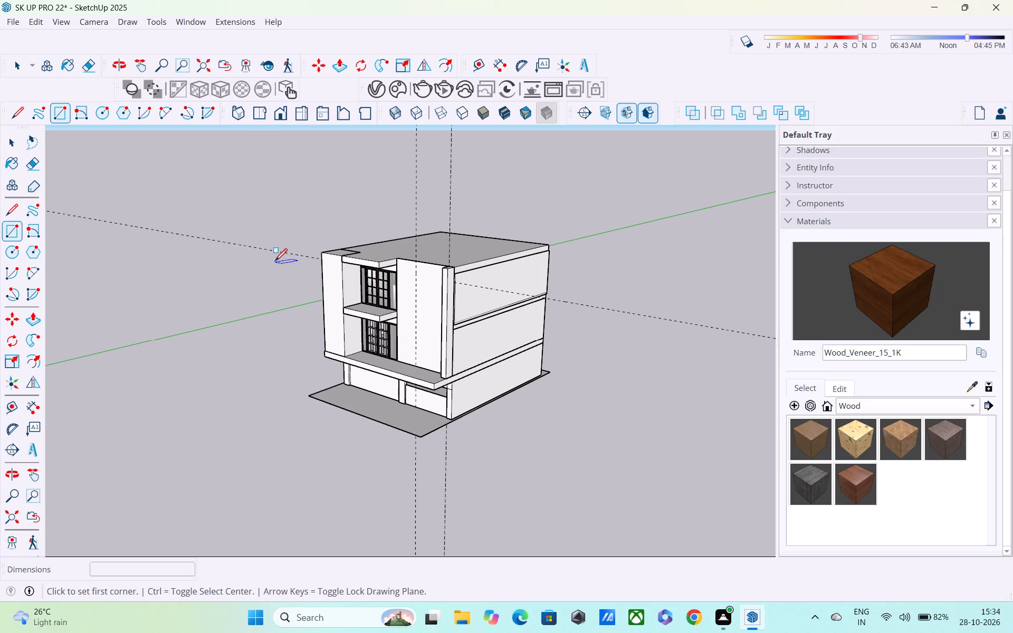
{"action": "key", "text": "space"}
Push/Pull the top face of the slim side column upward by 7'.
{"action": "middle_click_drag", "start_coordinate": [452, 262], "coordinate": [385, 362]}
{"action": "scroll", "coordinate": [401, 346], "scroll_direction": "up", "scroll_amount": 1}
{"action": "scroll", "coordinate": [452, 303], "scroll_direction": "up", "scroll_amount": 11}
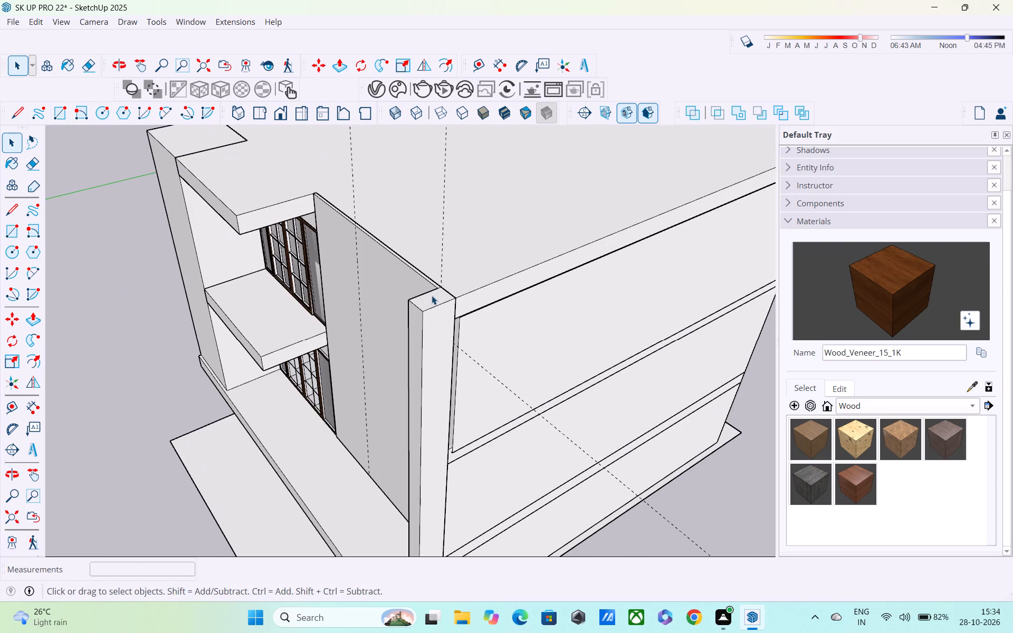
{"action": "key", "text": "p"}
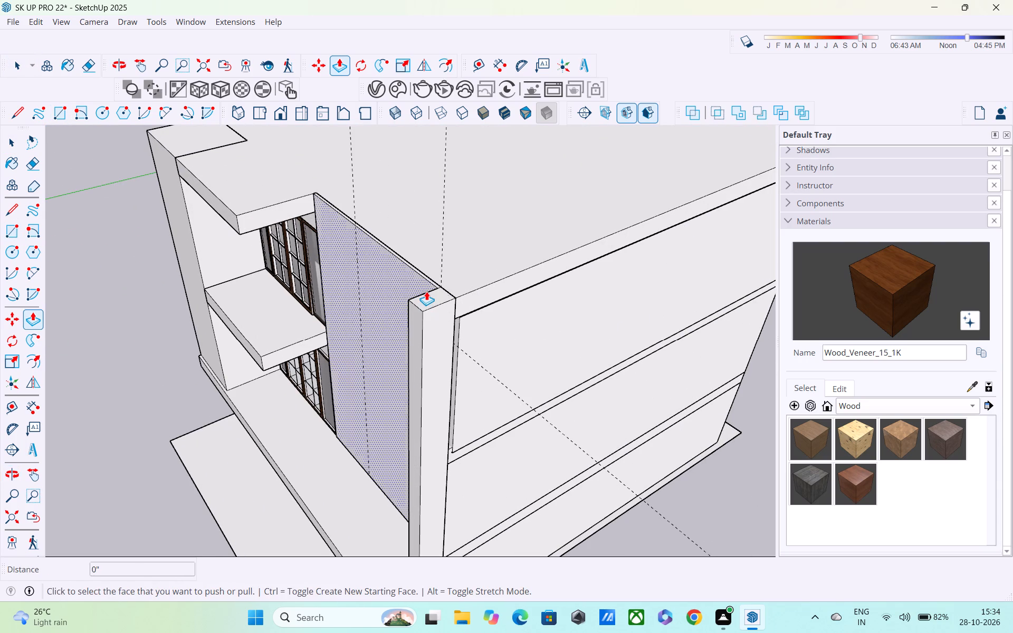
{"action": "left_click", "coordinate": [425, 297]}
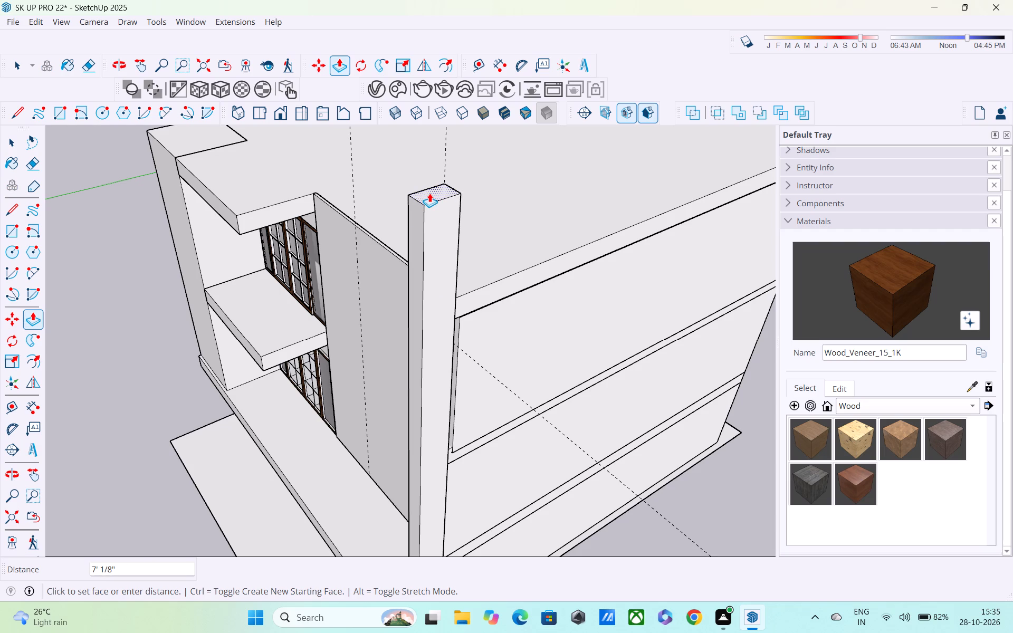
{"action": "type", "text": "7'"}
{"action": "key", "text": "Return"}
Push/Pull the top face of the slim side column upward by a further 3'.
{"action": "scroll", "coordinate": [427, 164], "scroll_direction": "down", "scroll_amount": 1}
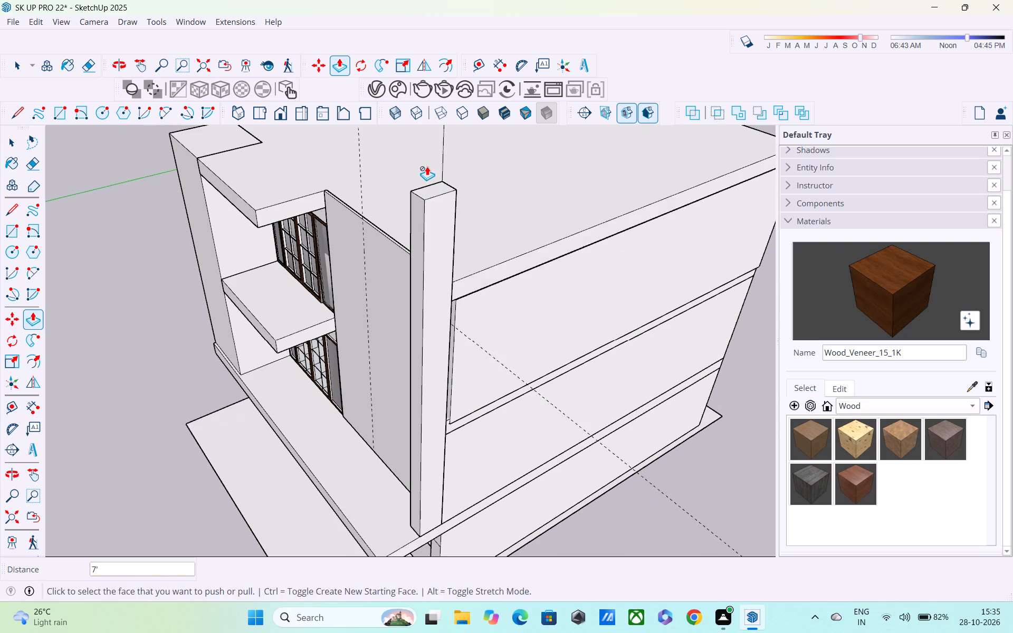
{"action": "middle_click_drag", "start_coordinate": [436, 169], "coordinate": [600, 179]}
{"action": "scroll", "coordinate": [566, 225], "scroll_direction": "down", "scroll_amount": 5}
{"action": "middle_click_drag", "start_coordinate": [554, 225], "coordinate": [582, 100]}
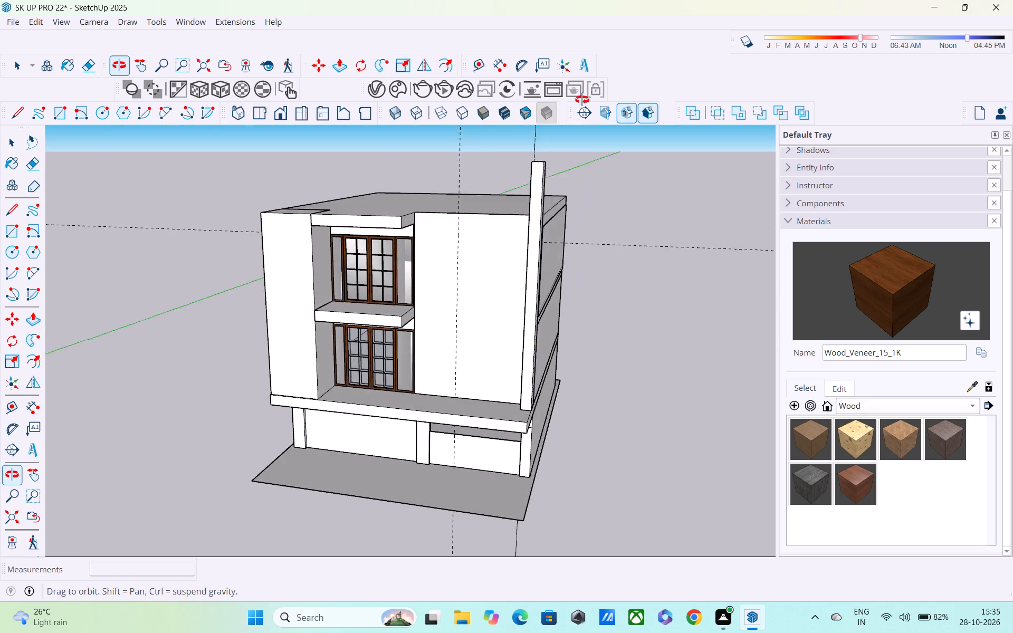
{"action": "middle_click_drag", "start_coordinate": [582, 100], "coordinate": [587, 89]}
{"action": "scroll", "coordinate": [524, 222], "scroll_direction": "up", "scroll_amount": 4}
{"action": "middle_click_drag", "start_coordinate": [524, 190], "coordinate": [401, 354]}
{"action": "scroll", "coordinate": [685, 181], "scroll_direction": "up", "scroll_amount": 4}
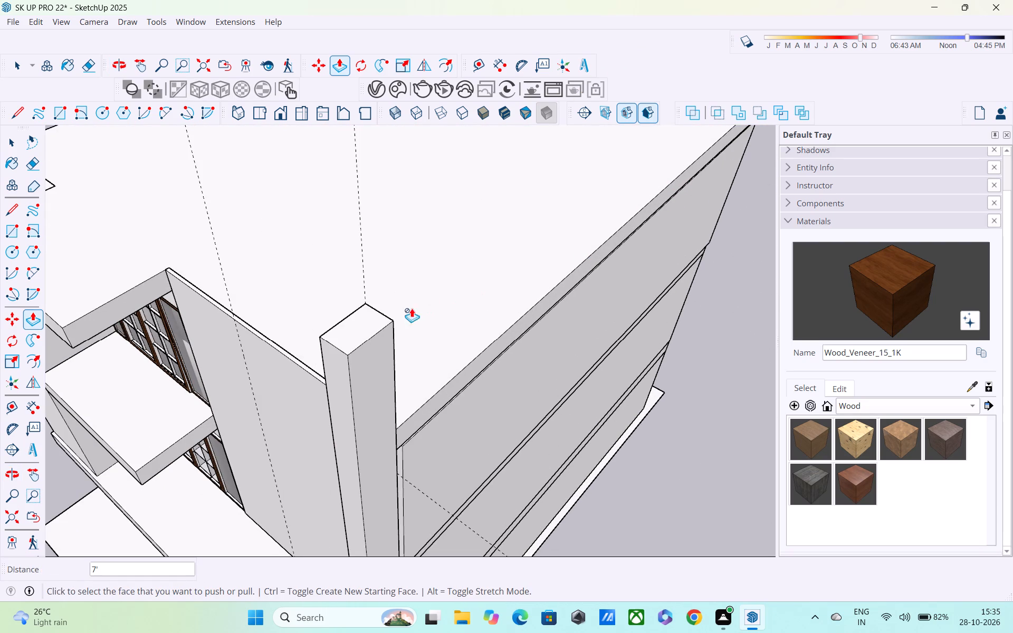
{"action": "left_click", "coordinate": [364, 321]}
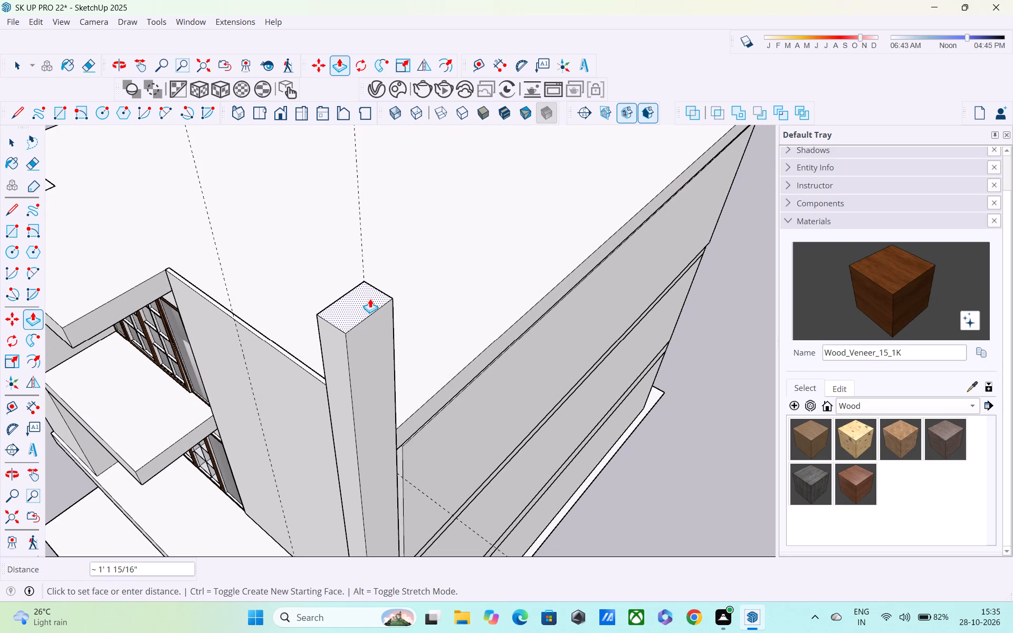
{"action": "type", "text": "3'"}
{"action": "key", "text": "Return"}
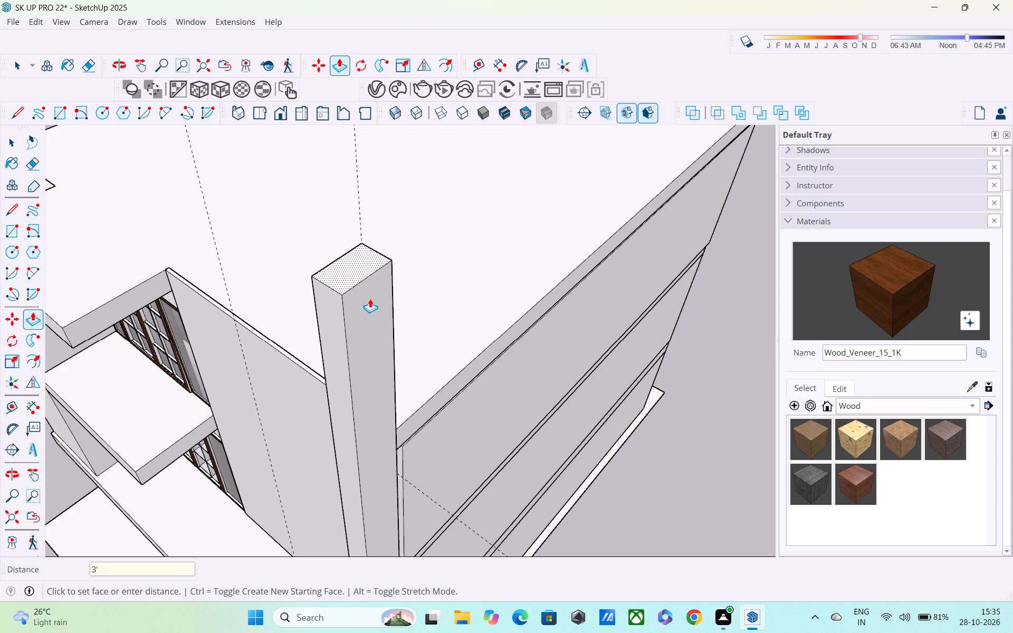
Examine the raised side column against the front façade and roof from several angles.
{"action": "scroll", "coordinate": [370, 299], "scroll_direction": "down", "scroll_amount": 4}
{"action": "middle_click_drag", "start_coordinate": [352, 326], "coordinate": [396, 240]}
{"action": "scroll", "coordinate": [395, 242], "scroll_direction": "up", "scroll_amount": 1}
{"action": "scroll", "coordinate": [395, 242], "scroll_direction": "down", "scroll_amount": 6}
{"action": "scroll", "coordinate": [395, 254], "scroll_direction": "up", "scroll_amount": 1}
{"action": "middle_click_drag", "start_coordinate": [395, 254], "coordinate": [418, 229]}
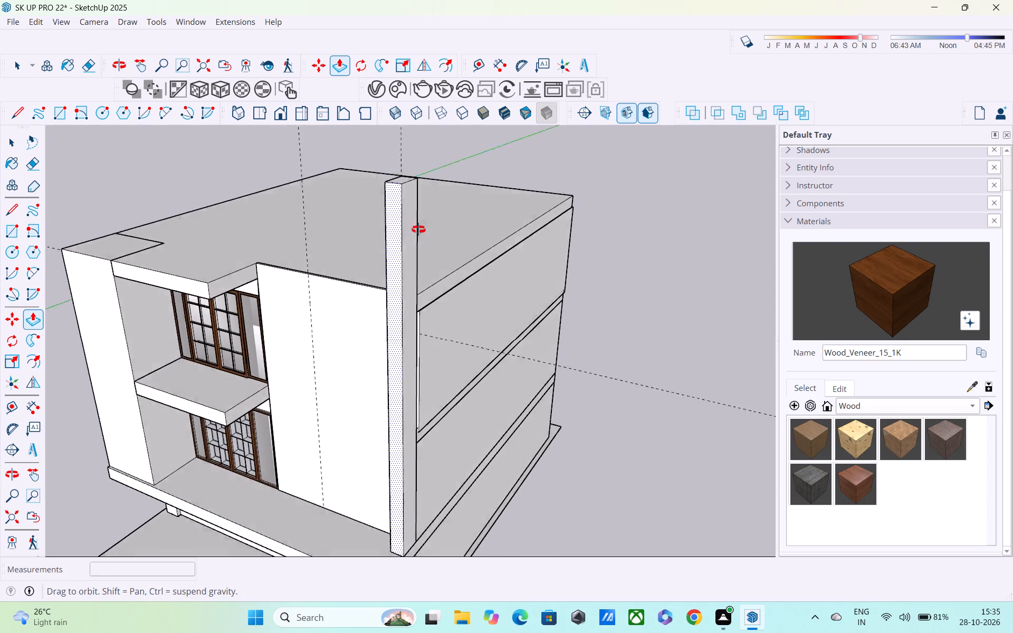
{"action": "middle_click_drag", "start_coordinate": [418, 229], "coordinate": [488, 184]}
{"action": "scroll", "coordinate": [472, 192], "scroll_direction": "down", "scroll_amount": 3}
{"action": "middle_click_drag", "start_coordinate": [471, 196], "coordinate": [567, 126]}
{"action": "scroll", "coordinate": [430, 247], "scroll_direction": "up", "scroll_amount": 3}
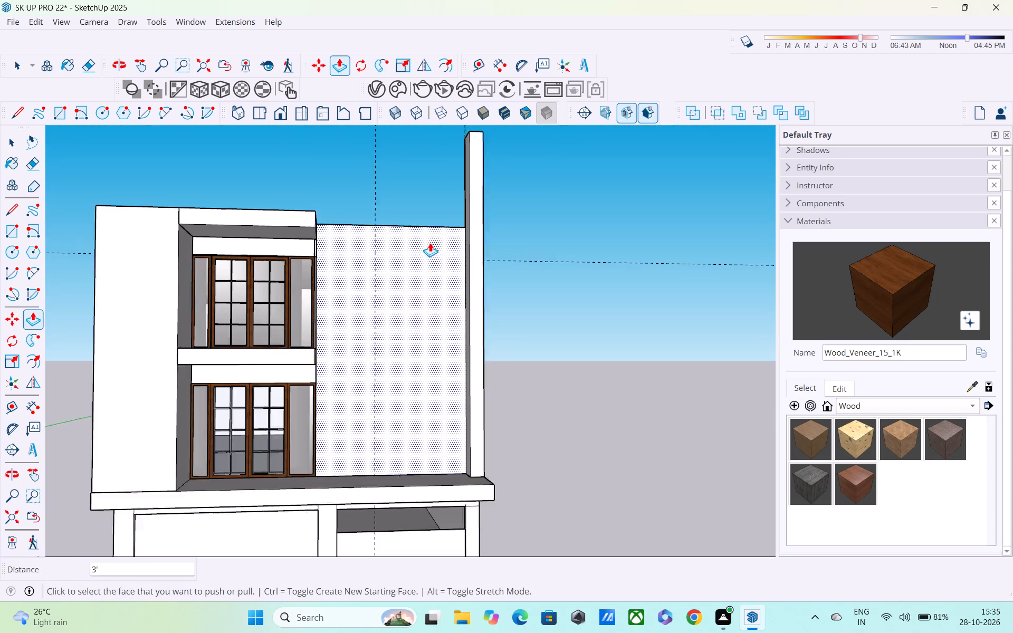
{"action": "scroll", "coordinate": [430, 243], "scroll_direction": "up", "scroll_amount": 1}
{"action": "middle_click_drag", "start_coordinate": [434, 232], "coordinate": [569, 273]}
{"action": "scroll", "coordinate": [569, 273], "scroll_direction": "down", "scroll_amount": 3}
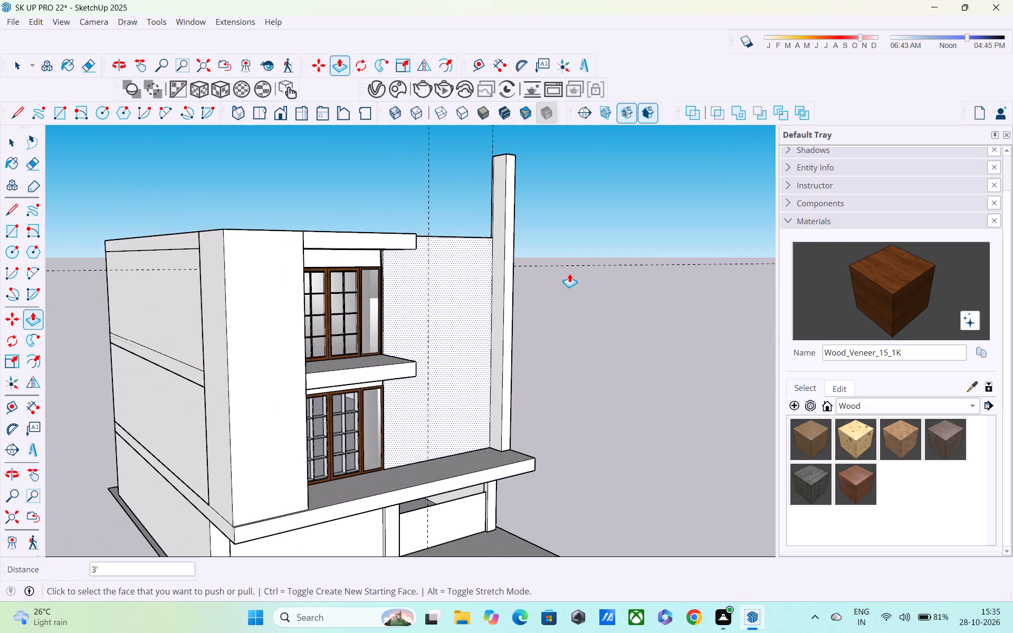
{"action": "scroll", "coordinate": [569, 273], "scroll_direction": "down", "scroll_amount": 5}
{"action": "middle_click_drag", "start_coordinate": [569, 273], "coordinate": [567, 323]}
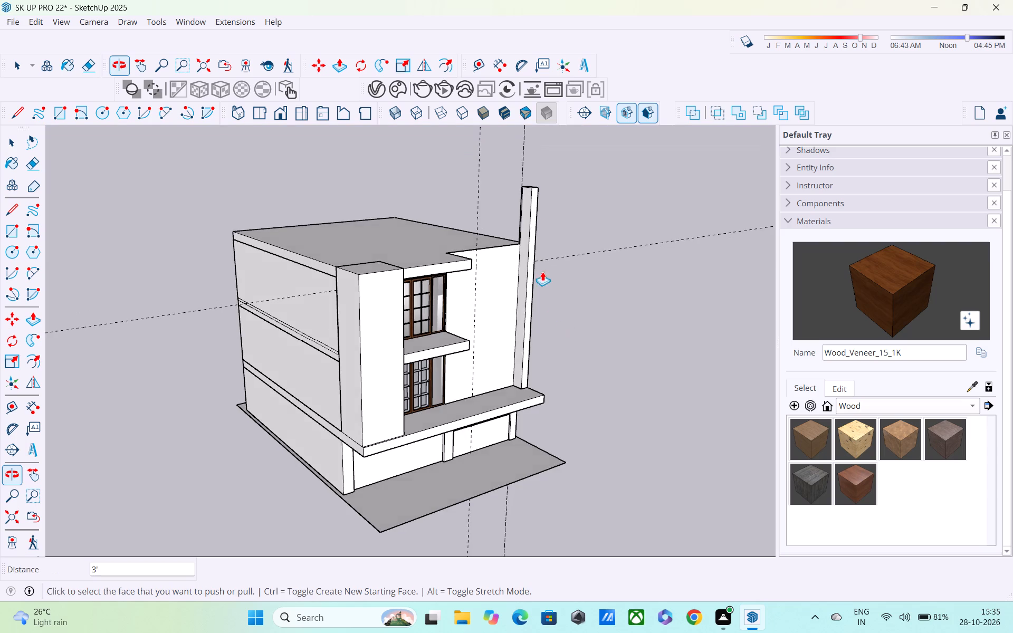
{"action": "scroll", "coordinate": [532, 193], "scroll_direction": "up", "scroll_amount": 7}
{"action": "scroll", "coordinate": [527, 190], "scroll_direction": "down", "scroll_amount": 4}
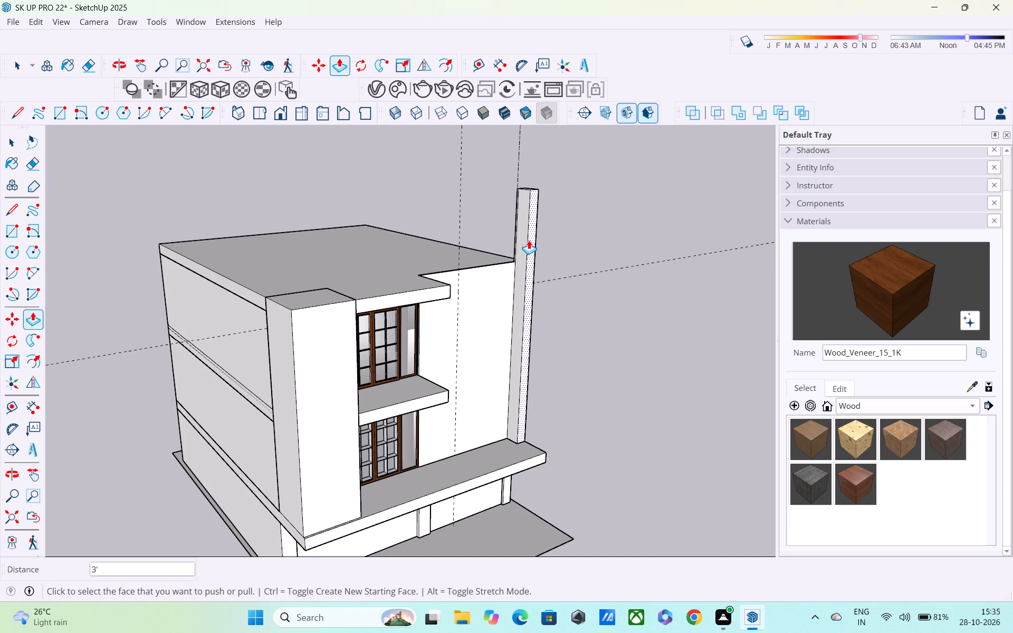
{"action": "scroll", "coordinate": [529, 237], "scroll_direction": "down", "scroll_amount": 3}
{"action": "middle_click_drag", "start_coordinate": [529, 225], "coordinate": [571, 269]}
{"action": "scroll", "coordinate": [571, 269], "scroll_direction": "up", "scroll_amount": 5}
{"action": "scroll", "coordinate": [537, 178], "scroll_direction": "up", "scroll_amount": 5}
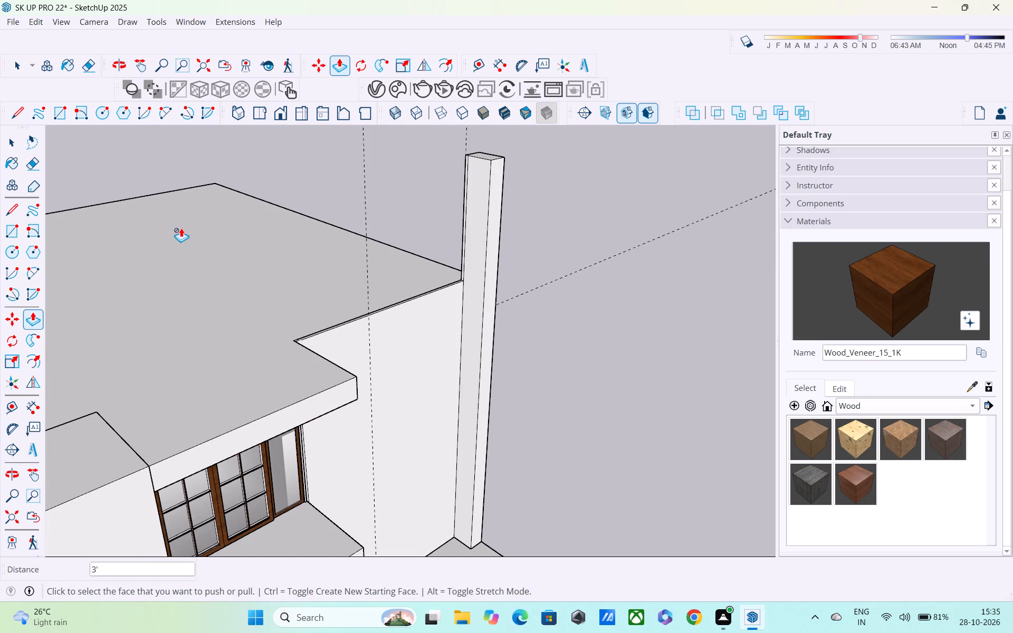
Erase the stray vertical edge on the inner face of the side column above the roof.
{"action": "middle_click_drag", "start_coordinate": [181, 228], "coordinate": [418, 252]}
{"action": "scroll", "coordinate": [425, 223], "scroll_direction": "up", "scroll_amount": 3}
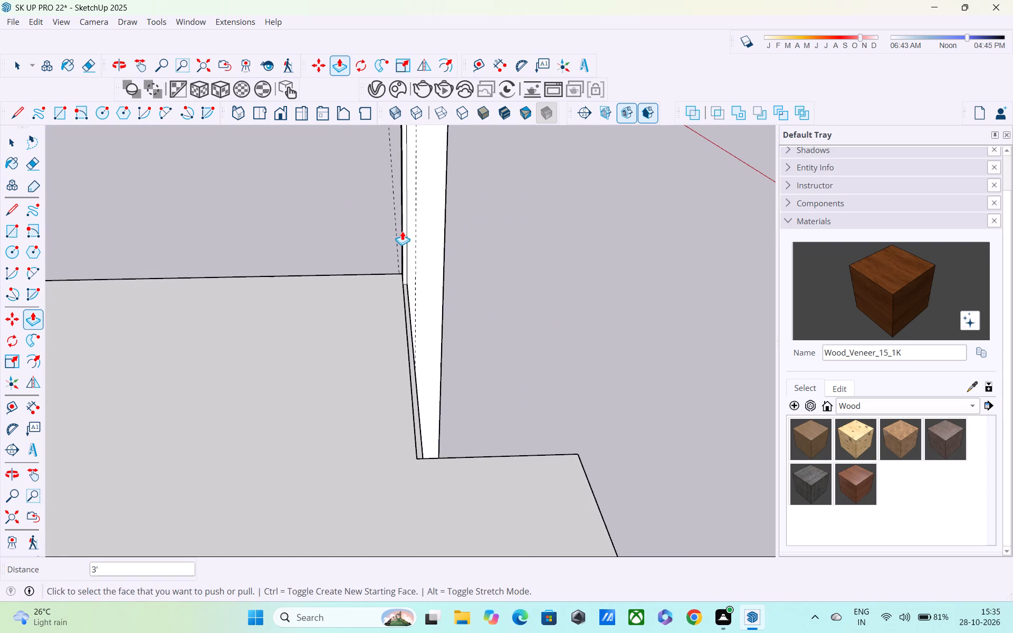
{"action": "key", "text": "l"}
{"action": "scroll", "coordinate": [409, 232], "scroll_direction": "up", "scroll_amount": 1}
{"action": "middle_click_drag", "start_coordinate": [409, 232], "coordinate": [384, 375], "text": "shift"}
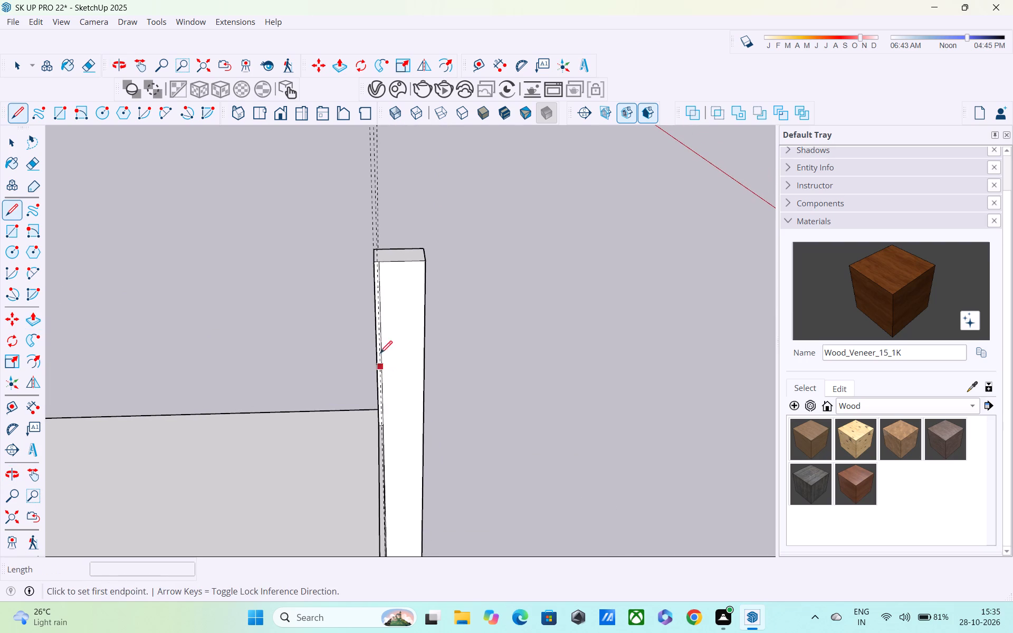
{"action": "middle_click_drag", "start_coordinate": [379, 275], "coordinate": [437, 244]}
{"action": "scroll", "coordinate": [392, 274], "scroll_direction": "up", "scroll_amount": 4}
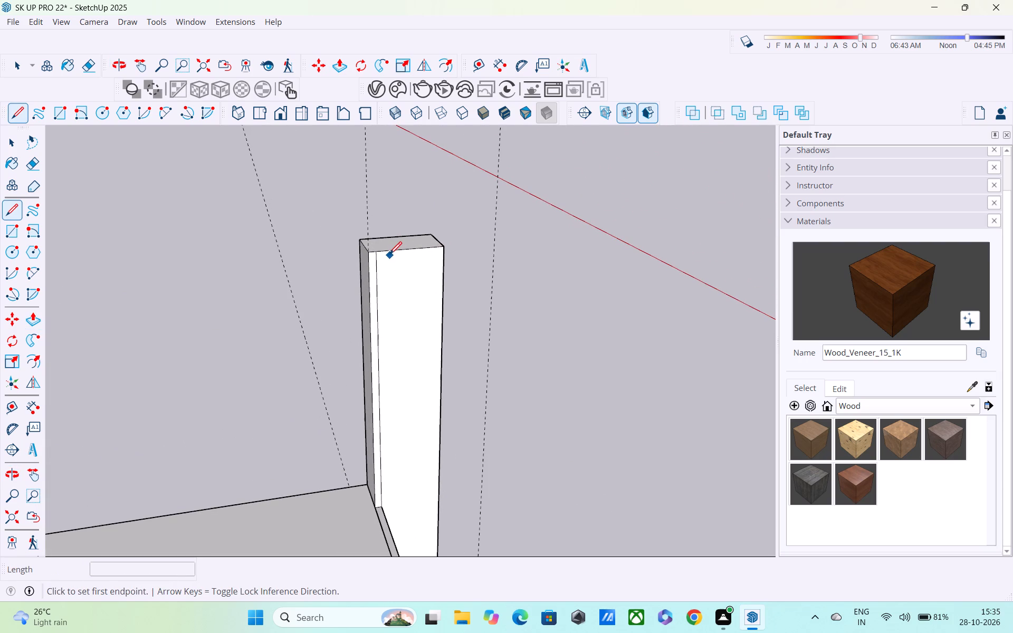
{"action": "key", "text": "e"}
{"action": "scroll", "coordinate": [388, 294], "scroll_direction": "up", "scroll_amount": 1}
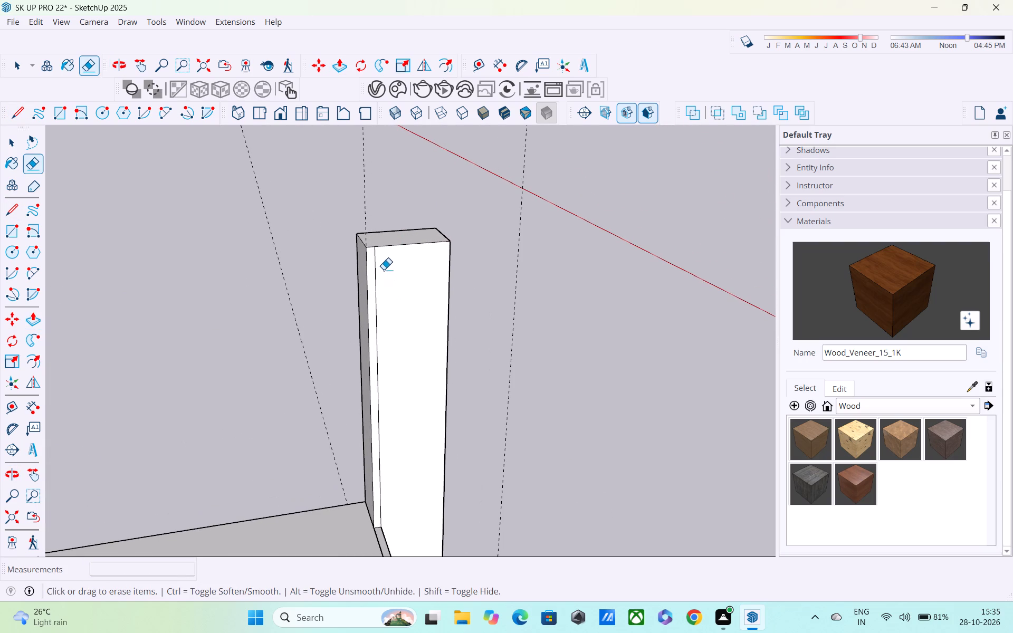
{"action": "left_click", "coordinate": [374, 261]}
Draw a horizontal line across the raised side column's inner face, 1' below its top edge.
{"action": "middle_click_drag", "start_coordinate": [356, 305], "coordinate": [305, 289]}
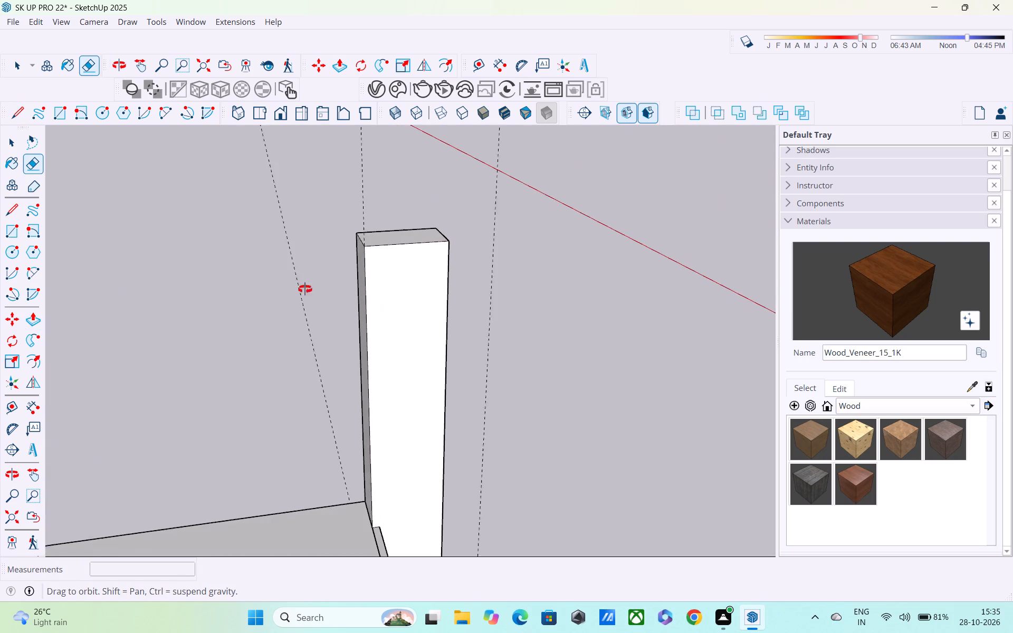
{"action": "middle_click_drag", "start_coordinate": [305, 289], "coordinate": [236, 179]}
{"action": "scroll", "coordinate": [242, 227], "scroll_direction": "down", "scroll_amount": 6}
{"action": "middle_click_drag", "start_coordinate": [281, 324], "coordinate": [295, 267], "text": "shift"}
{"action": "middle_click_drag", "start_coordinate": [298, 275], "coordinate": [301, 282]}
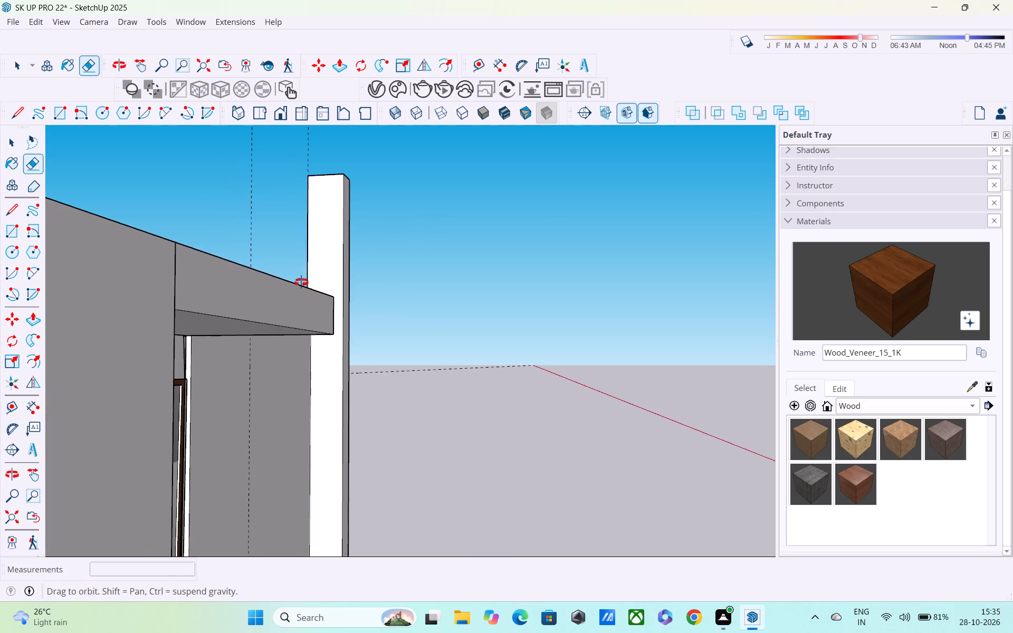
{"action": "middle_click_drag", "start_coordinate": [301, 282], "coordinate": [337, 387]}
{"action": "scroll", "coordinate": [337, 387], "scroll_direction": "up", "scroll_amount": 1}
{"action": "scroll", "coordinate": [297, 267], "scroll_direction": "down", "scroll_amount": 1}
{"action": "scroll", "coordinate": [297, 267], "scroll_direction": "up", "scroll_amount": 4}
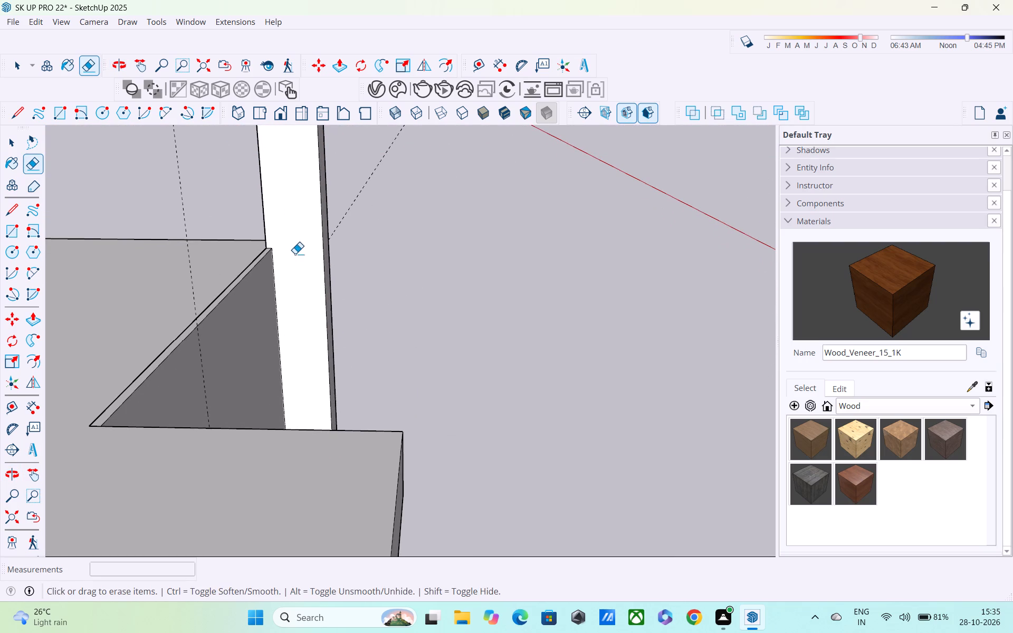
{"action": "key", "text": "l"}
{"action": "middle_click_drag", "start_coordinate": [293, 244], "coordinate": [298, 358], "text": "shift"}
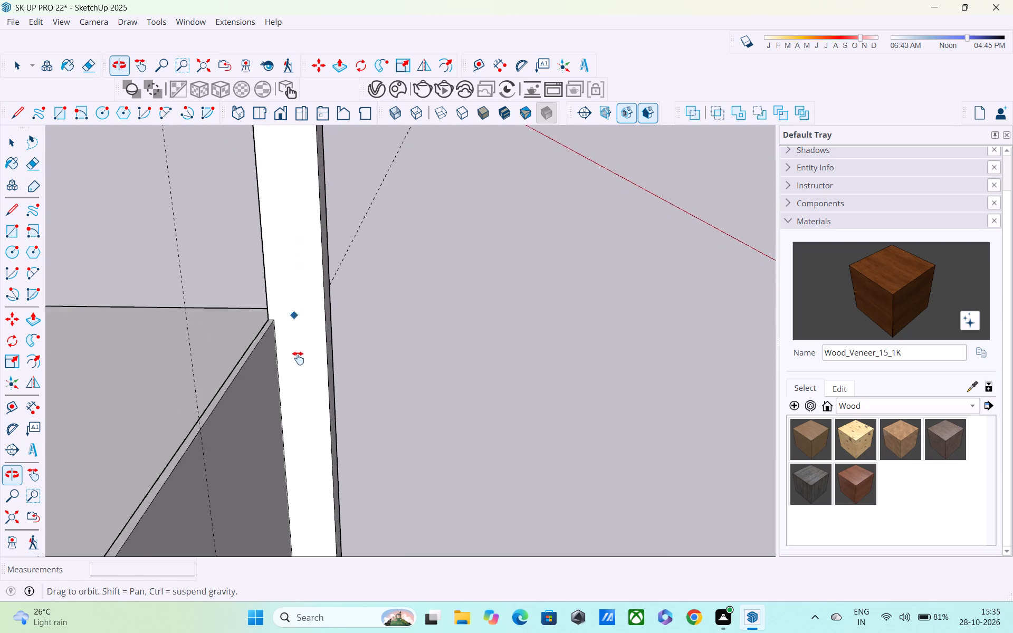
{"action": "middle_click_drag", "start_coordinate": [298, 358], "coordinate": [302, 382], "text": "shift"}
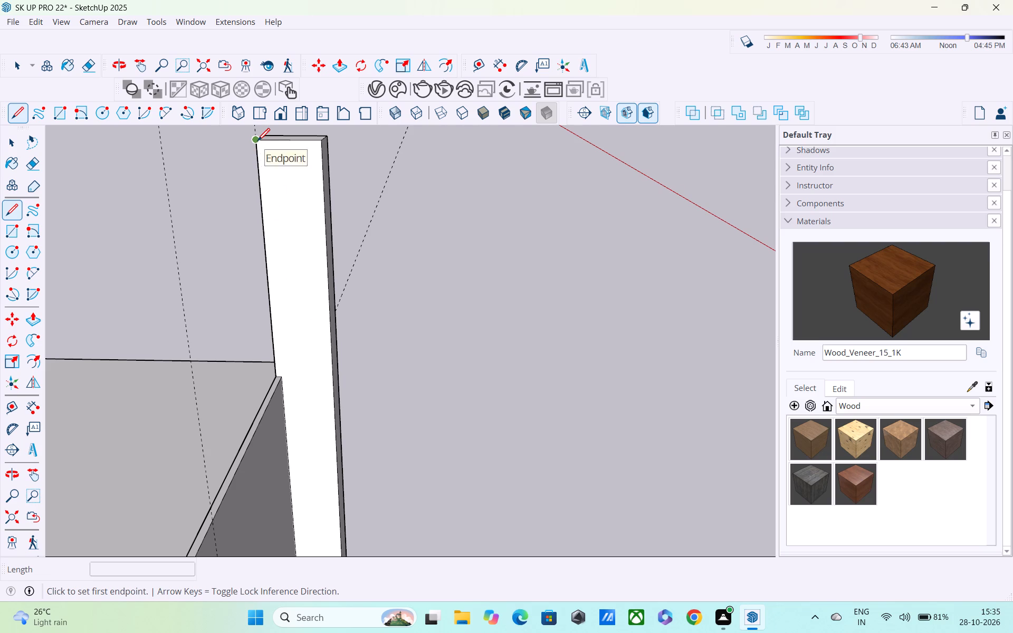
{"action": "left_click", "coordinate": [257, 142]}
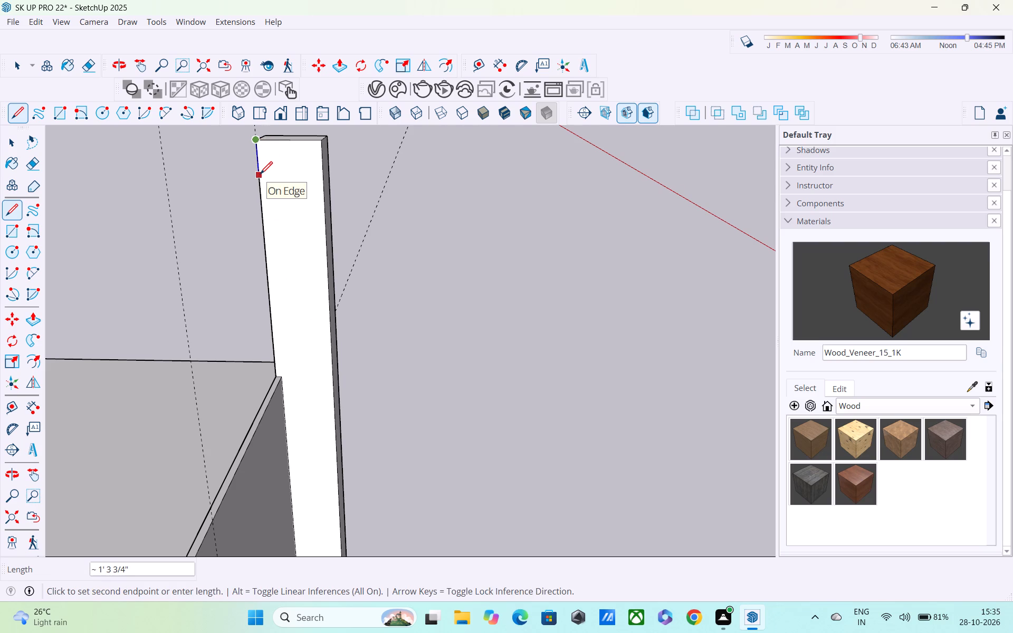
{"action": "type", "text": "1'"}
{"action": "key", "text": "Return"}
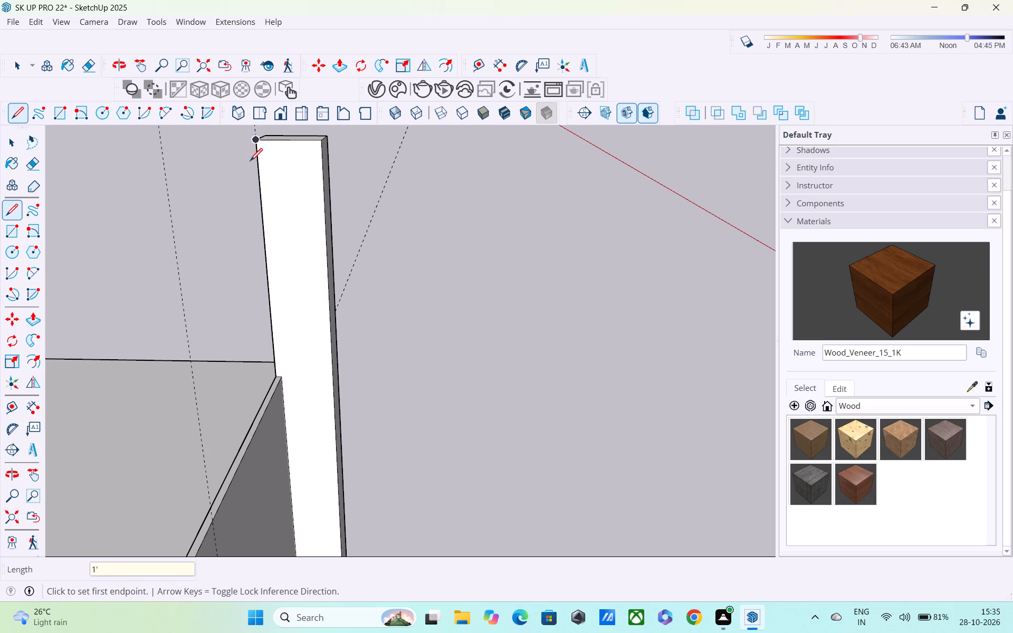
{"action": "left_click", "coordinate": [255, 172]}
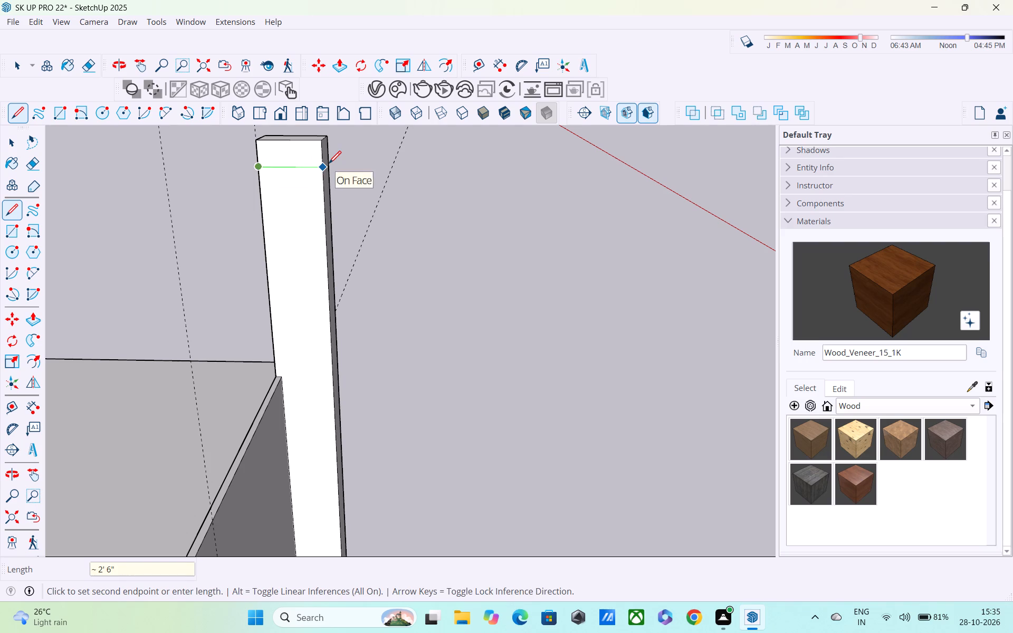
{"action": "left_click", "coordinate": [329, 164]}
Push/Pull the 1' strip at the column's top 28' 3" across the façade to the far side of the balconies.
{"action": "key", "text": "p"}
{"action": "left_click", "coordinate": [282, 156]}
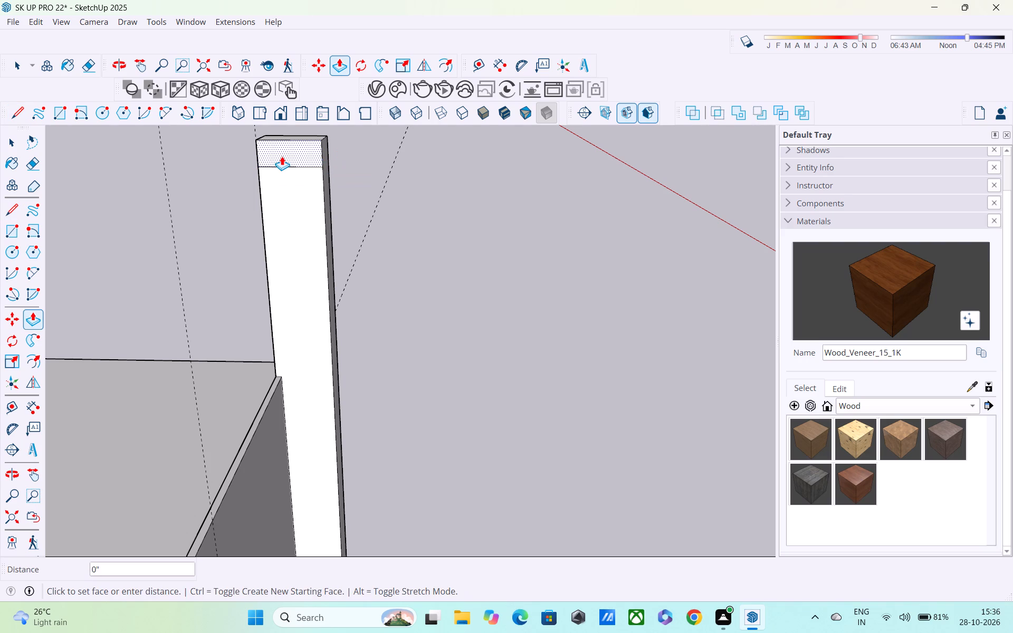
{"action": "scroll", "coordinate": [273, 224], "scroll_direction": "down", "scroll_amount": 3}
{"action": "middle_click_drag", "start_coordinate": [273, 224], "coordinate": [90, 218]}
{"action": "scroll", "coordinate": [90, 218], "scroll_direction": "down", "scroll_amount": 5}
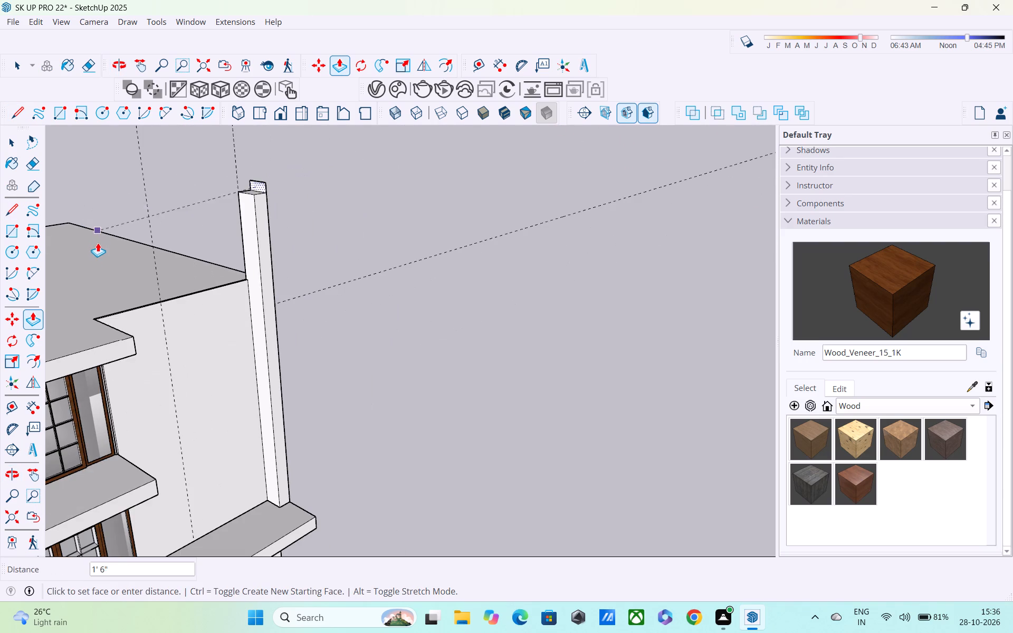
{"action": "middle_click_drag", "start_coordinate": [95, 252], "coordinate": [273, 247], "text": "shift"}
{"action": "middle_click_drag", "start_coordinate": [273, 247], "coordinate": [240, 237]}
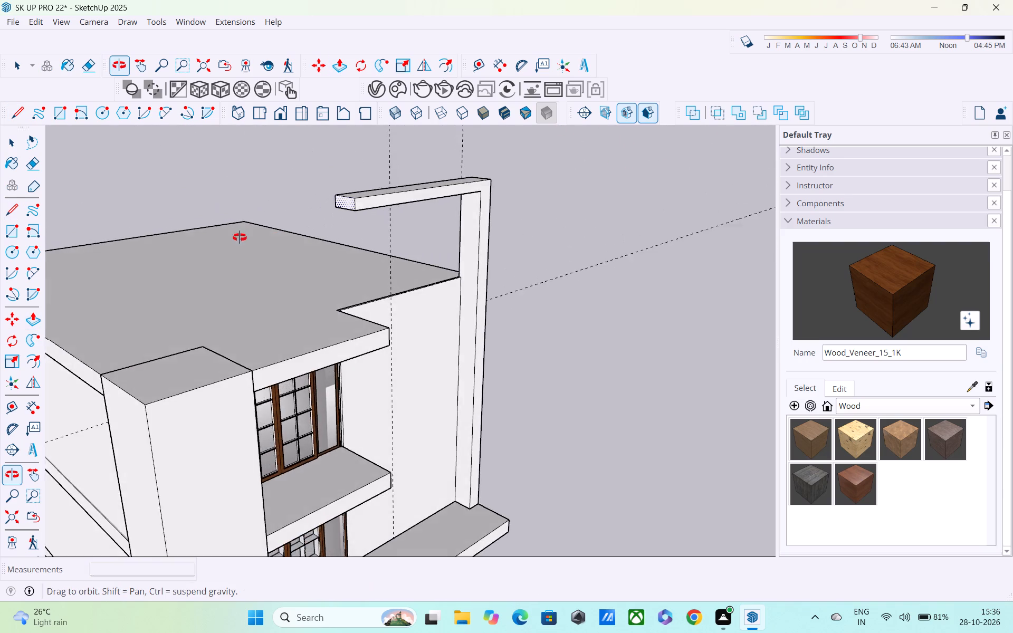
{"action": "middle_click_drag", "start_coordinate": [240, 237], "coordinate": [311, 227]}
{"action": "middle_click_drag", "start_coordinate": [370, 267], "coordinate": [305, 250]}
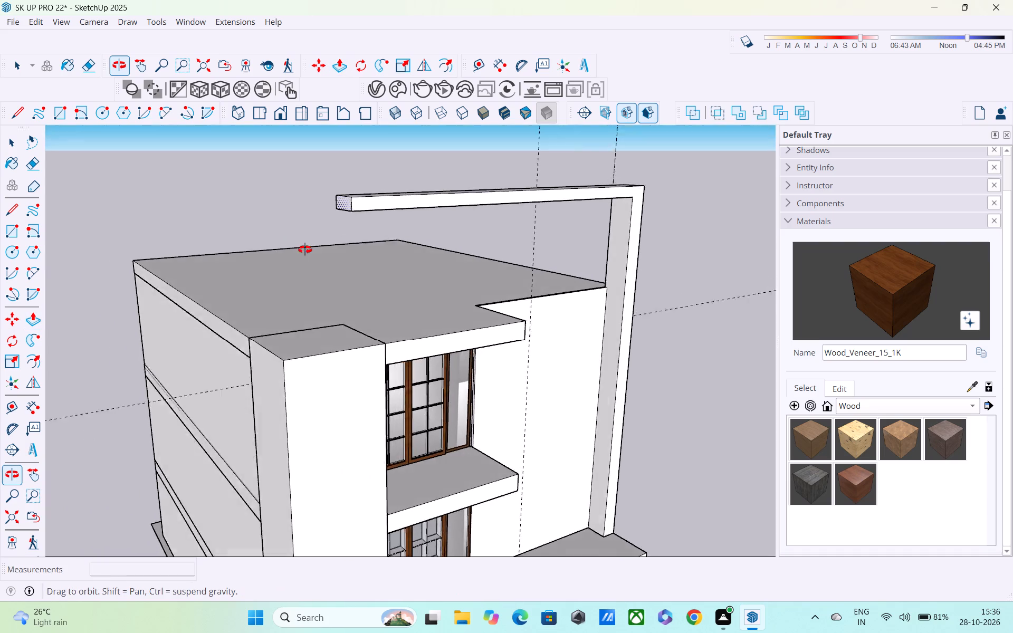
{"action": "middle_click_drag", "start_coordinate": [305, 250], "coordinate": [233, 210]}
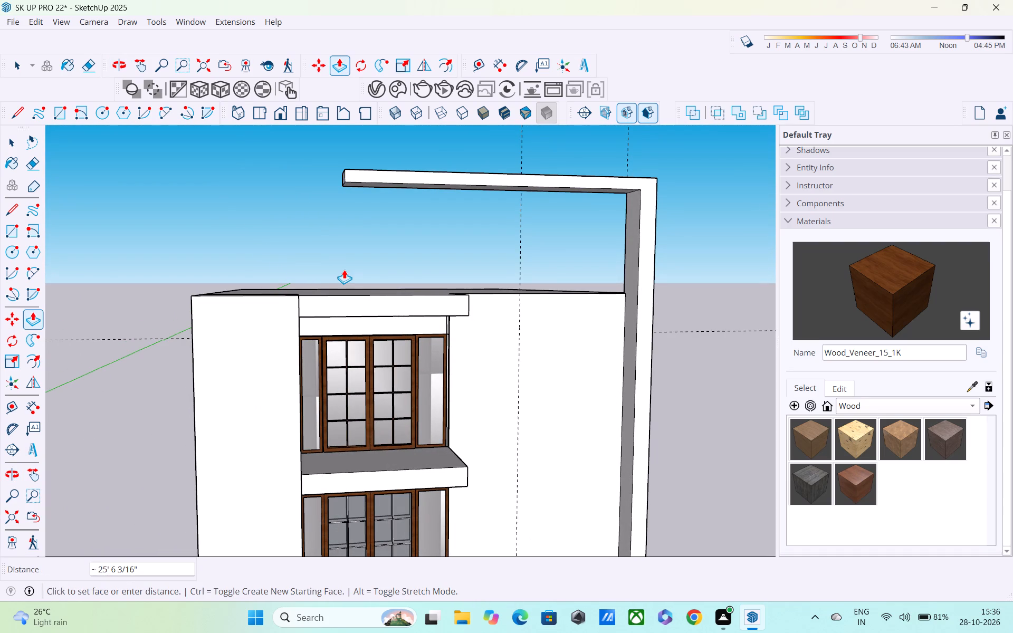
{"action": "scroll", "coordinate": [342, 269], "scroll_direction": "down", "scroll_amount": 1}
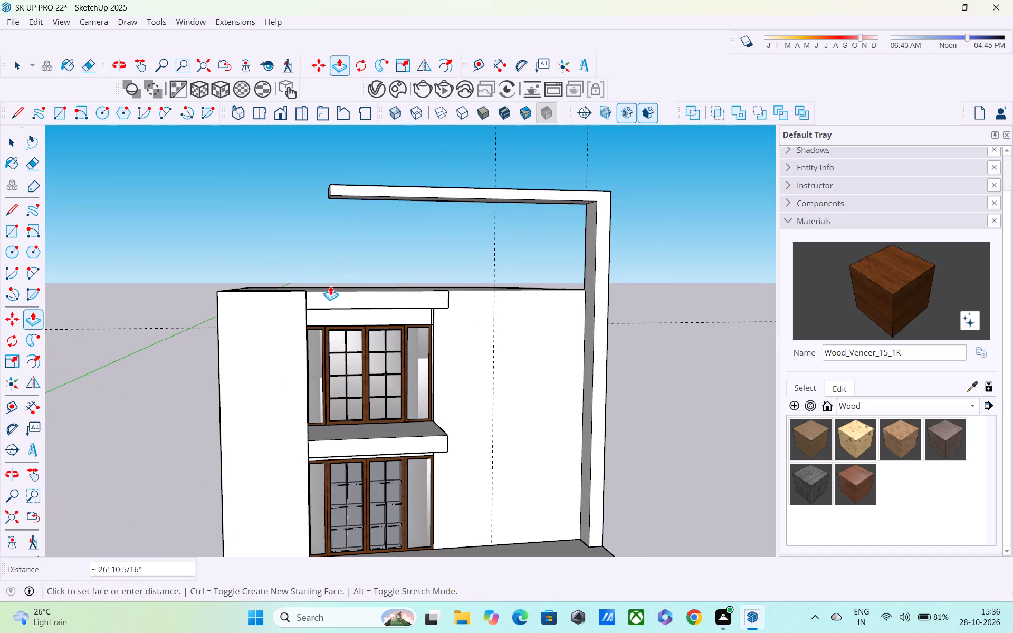
{"action": "left_click", "coordinate": [317, 293]}
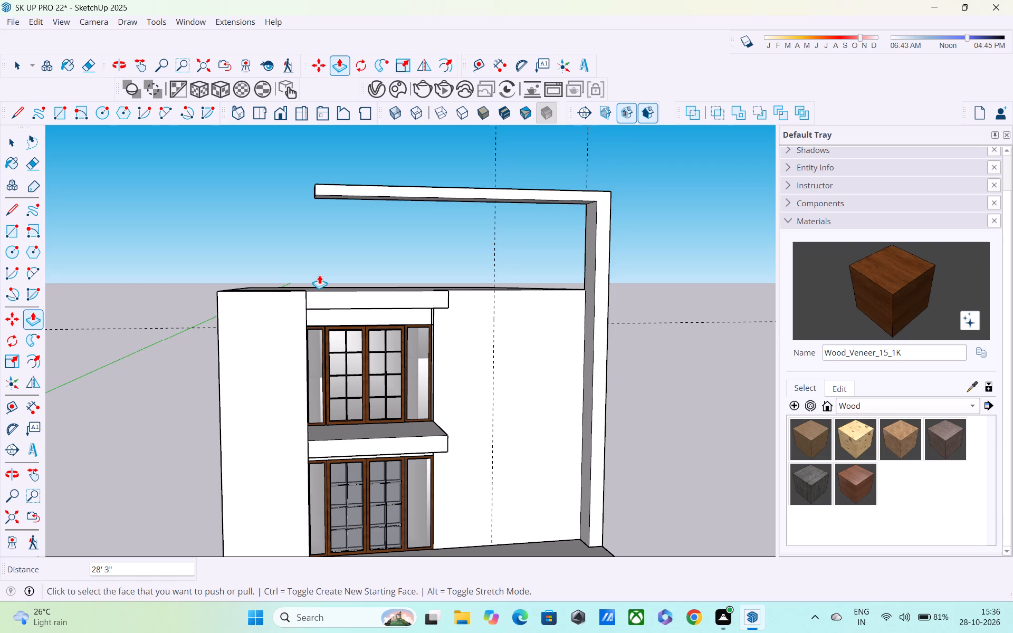
Push/Pull the rear L-shaped face of the column and overhead beam back over the roof by 5'.
{"action": "middle_click_drag", "start_coordinate": [321, 268], "coordinate": [859, 324]}
{"action": "left_click", "coordinate": [490, 203]}
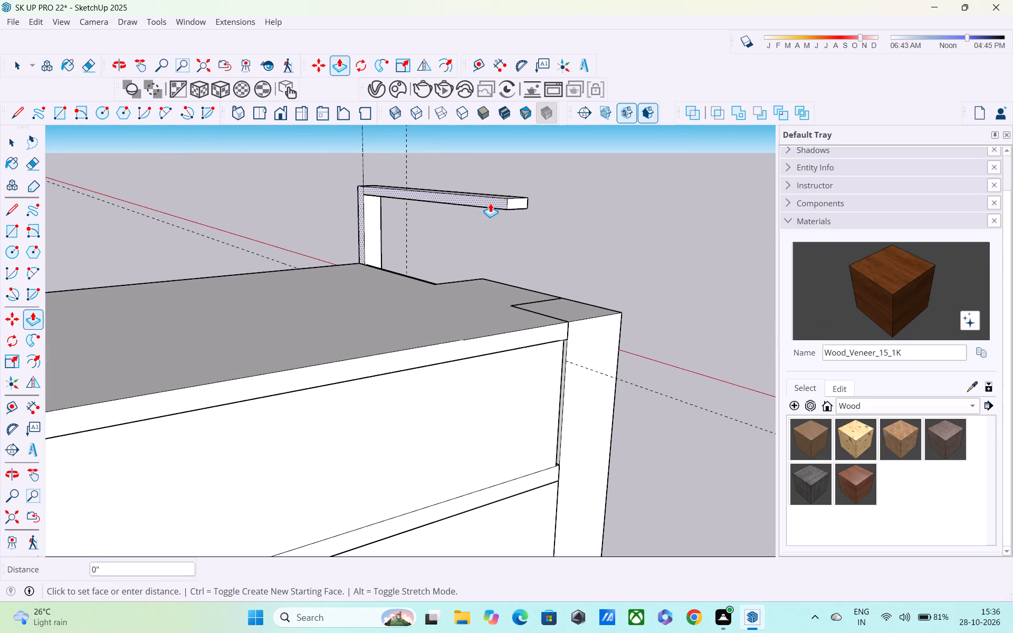
{"action": "middle_click_drag", "start_coordinate": [387, 247], "coordinate": [0, 261]}
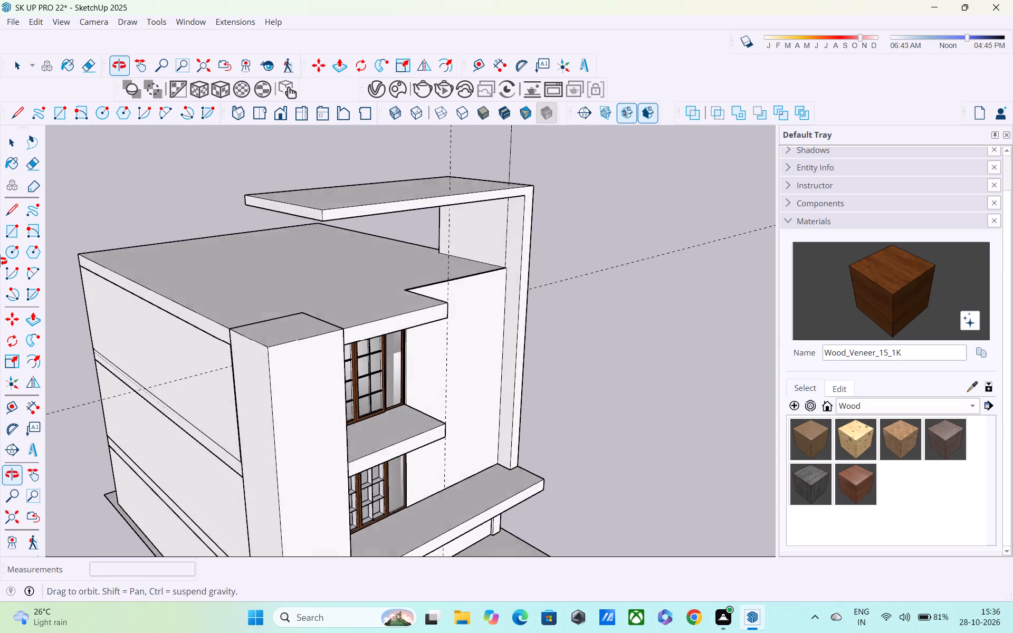
{"action": "middle_click_drag", "start_coordinate": [0, 261], "coordinate": [0, 254]}
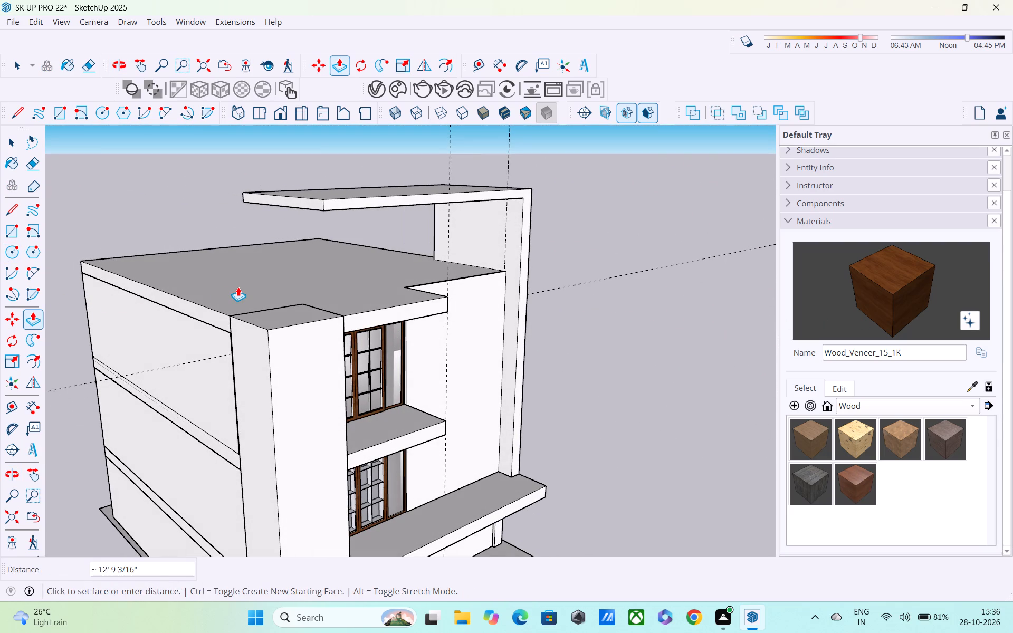
{"action": "type", "text": "5'"}
{"action": "key", "text": "Return"}
Push/Pull the rear L-shaped face of the overhead frame back over the roof by a further 5'.
{"action": "middle_click_drag", "start_coordinate": [232, 288], "coordinate": [346, 310]}
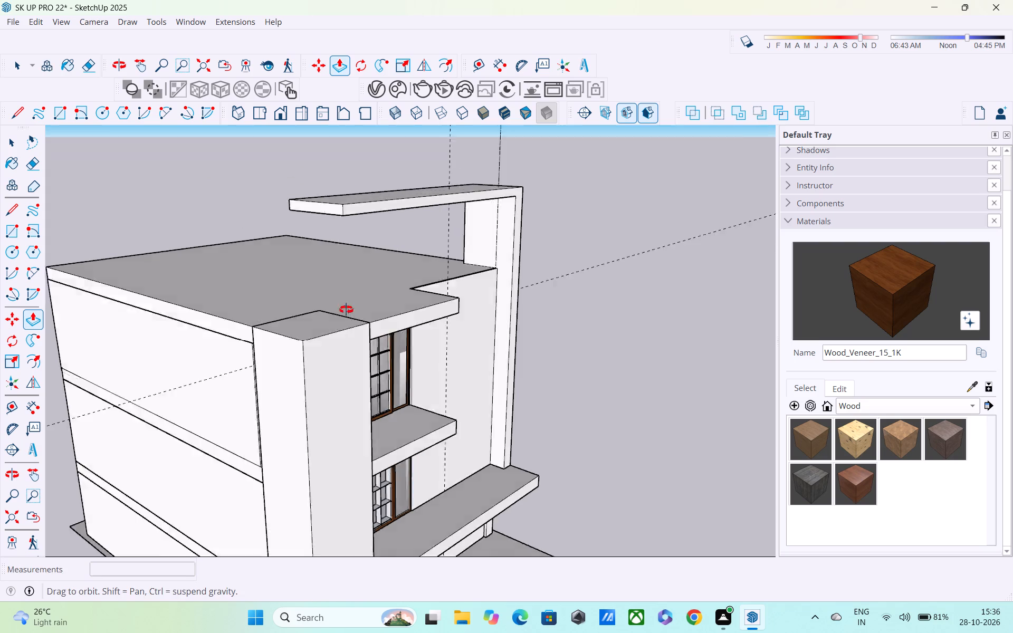
{"action": "middle_click_drag", "start_coordinate": [346, 310], "coordinate": [758, 337]}
{"action": "left_click", "coordinate": [525, 215]}
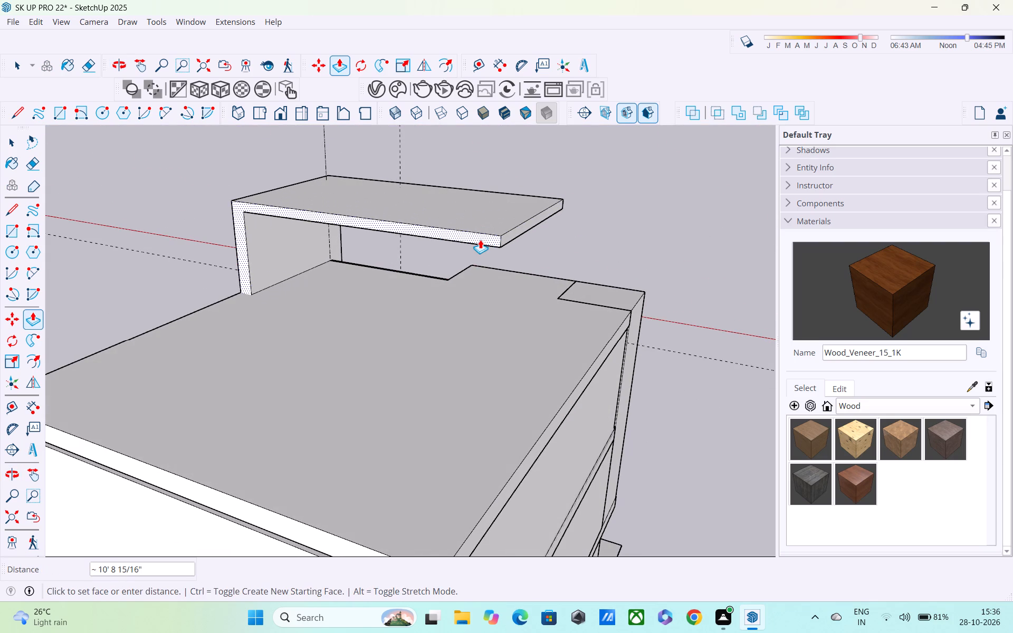
{"action": "key", "text": "1"}
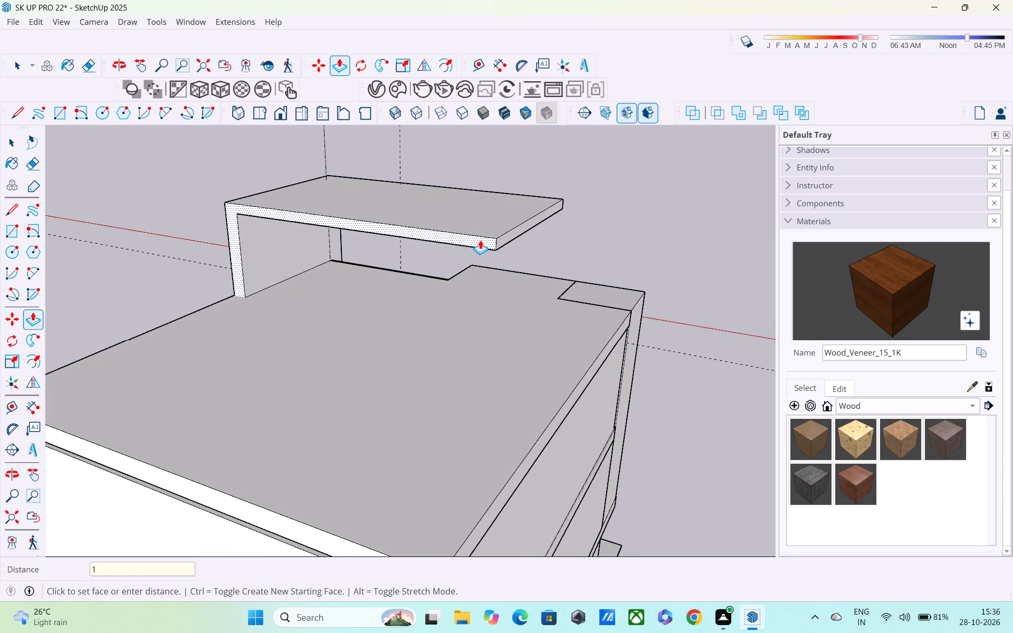
{"action": "key", "text": "BackSpace"}
{"action": "type", "text": "5'"}
{"action": "key", "text": "Return"}
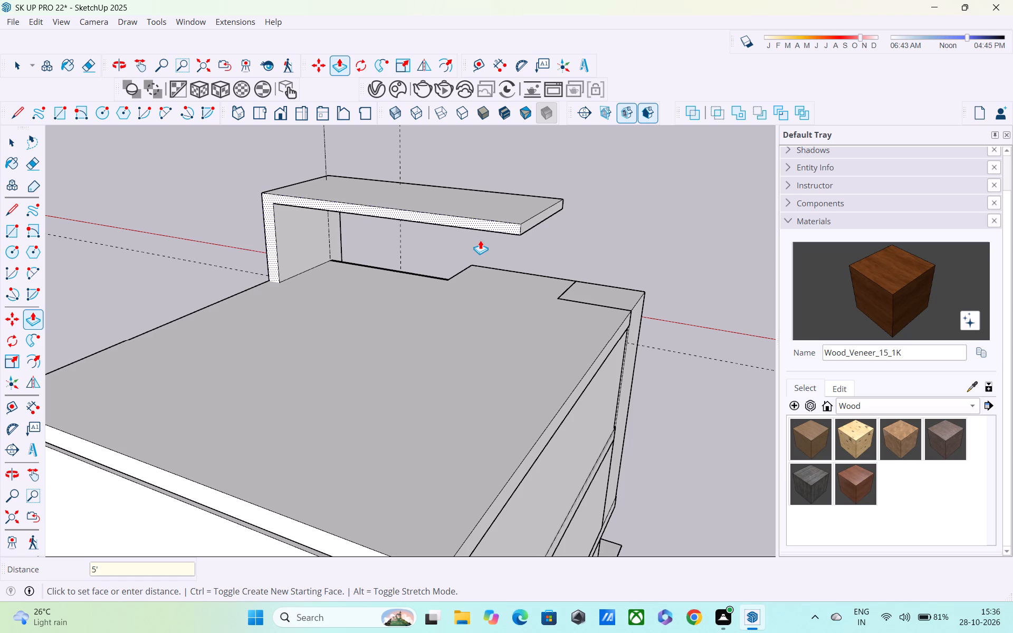
Push/Pull the rear L-shaped face of the overhead frame back over the roof by a further 10'.
{"action": "left_click", "coordinate": [471, 223]}
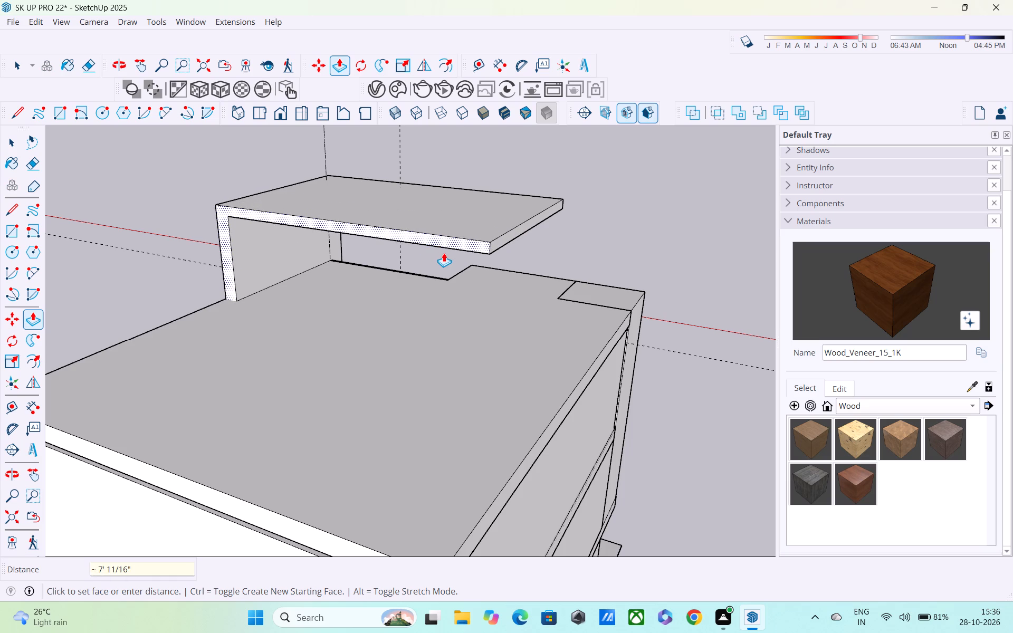
{"action": "type", "text": "10'"}
{"action": "key", "text": "Return"}
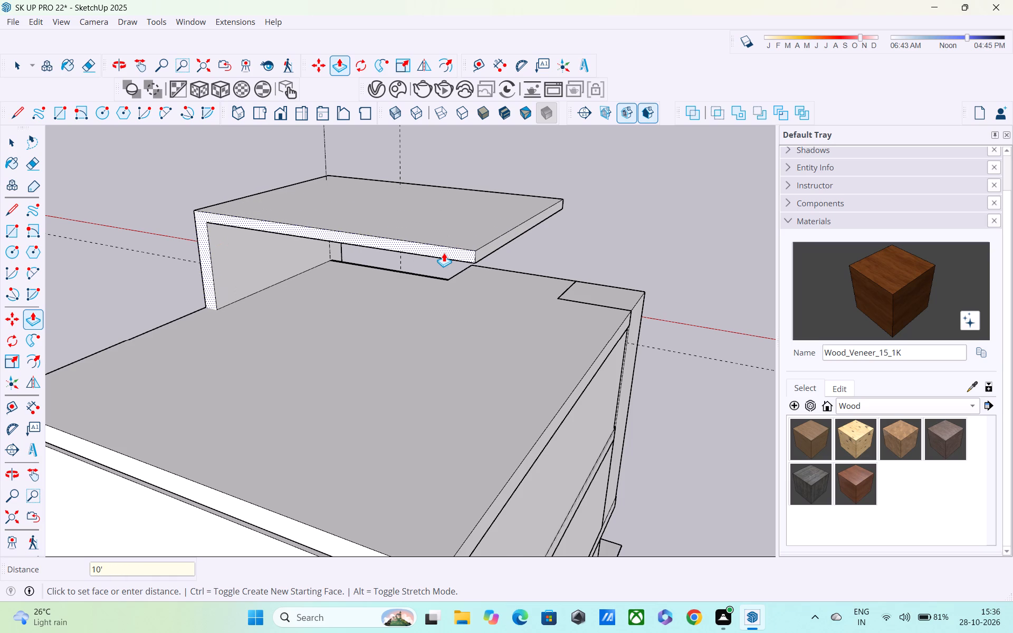
Examine the deepened overhead canopy against the roof and front façade from the side and front.
{"action": "scroll", "coordinate": [444, 253], "scroll_direction": "down", "scroll_amount": 4}
{"action": "middle_click_drag", "start_coordinate": [523, 261], "coordinate": [132, 200]}
{"action": "scroll", "coordinate": [136, 203], "scroll_direction": "up", "scroll_amount": 1}
{"action": "scroll", "coordinate": [164, 250], "scroll_direction": "down", "scroll_amount": 4}
{"action": "middle_click_drag", "start_coordinate": [226, 220], "coordinate": [198, 209]}
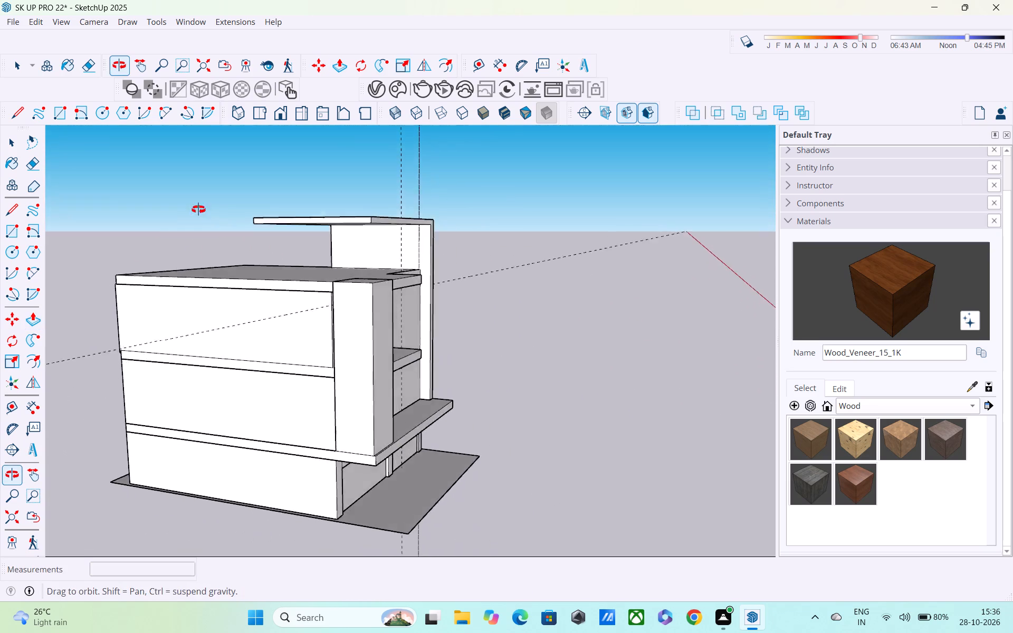
{"action": "middle_click_drag", "start_coordinate": [198, 209], "coordinate": [135, 180]}
{"action": "scroll", "coordinate": [134, 184], "scroll_direction": "up", "scroll_amount": 1}
{"action": "scroll", "coordinate": [301, 245], "scroll_direction": "up", "scroll_amount": 4}
{"action": "middle_click_drag", "start_coordinate": [374, 263], "coordinate": [186, 262]}
{"action": "scroll", "coordinate": [186, 262], "scroll_direction": "down", "scroll_amount": 2}
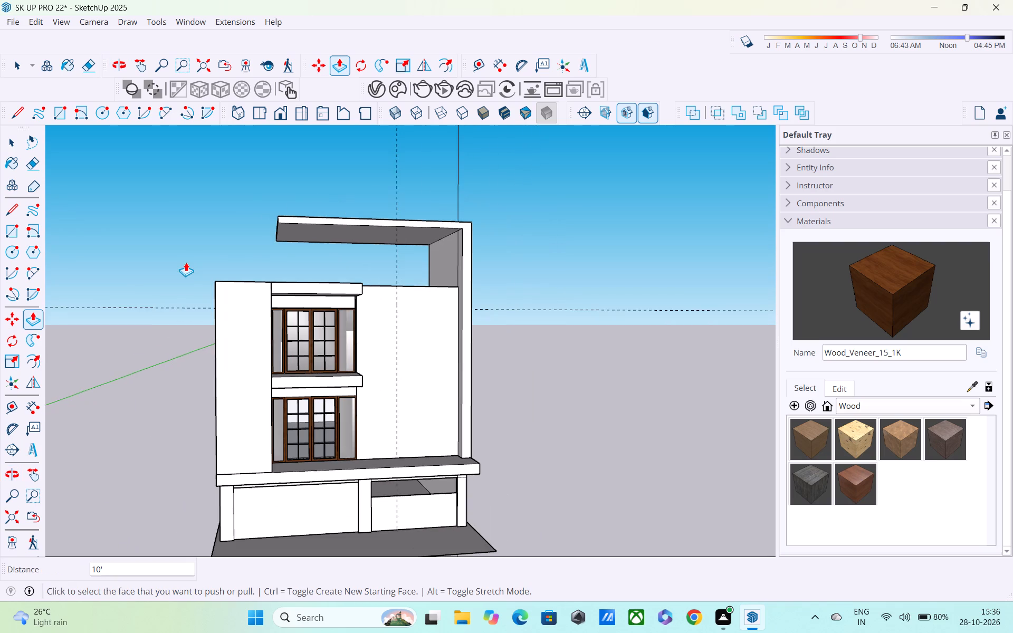
{"action": "scroll", "coordinate": [185, 246], "scroll_direction": "down", "scroll_amount": 3}
{"action": "scroll", "coordinate": [233, 266], "scroll_direction": "up", "scroll_amount": 3}
{"action": "scroll", "coordinate": [314, 270], "scroll_direction": "up", "scroll_amount": 2}
Push/Pull the thin top face of the blank front wall up 9' to meet the canopy's underside.
{"action": "middle_click_drag", "start_coordinate": [315, 289], "coordinate": [315, 330]}
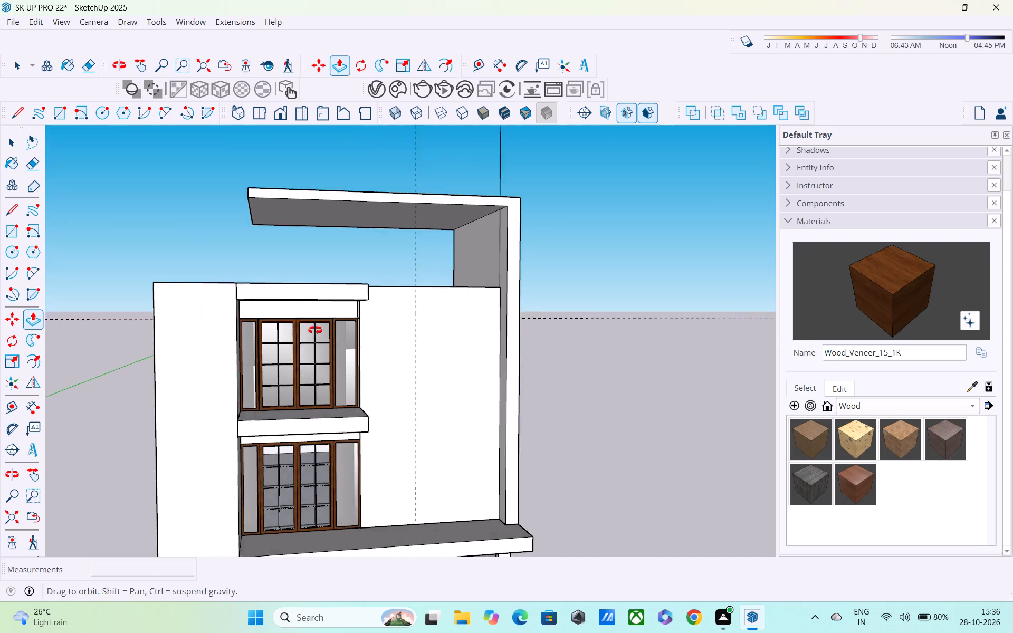
{"action": "middle_click_drag", "start_coordinate": [315, 330], "coordinate": [309, 435]}
{"action": "scroll", "coordinate": [440, 303], "scroll_direction": "up", "scroll_amount": 9}
{"action": "scroll", "coordinate": [406, 330], "scroll_direction": "up", "scroll_amount": 5}
{"action": "middle_click_drag", "start_coordinate": [406, 331], "coordinate": [407, 360]}
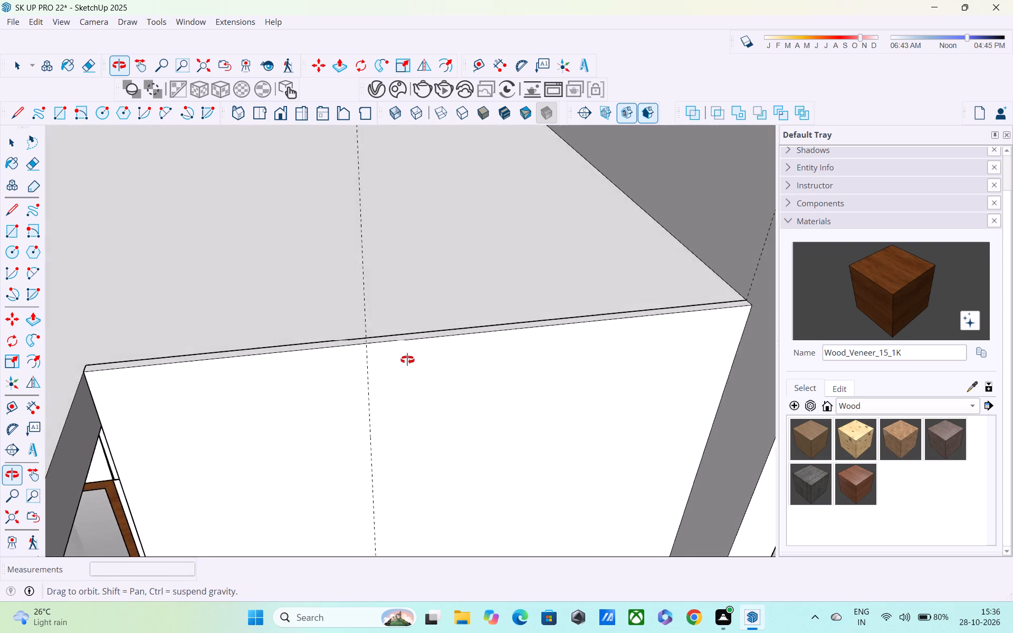
{"action": "middle_click_drag", "start_coordinate": [407, 360], "coordinate": [409, 373]}
{"action": "scroll", "coordinate": [409, 355], "scroll_direction": "up", "scroll_amount": 5}
{"action": "key", "text": "space"}
{"action": "left_click", "coordinate": [406, 331]}
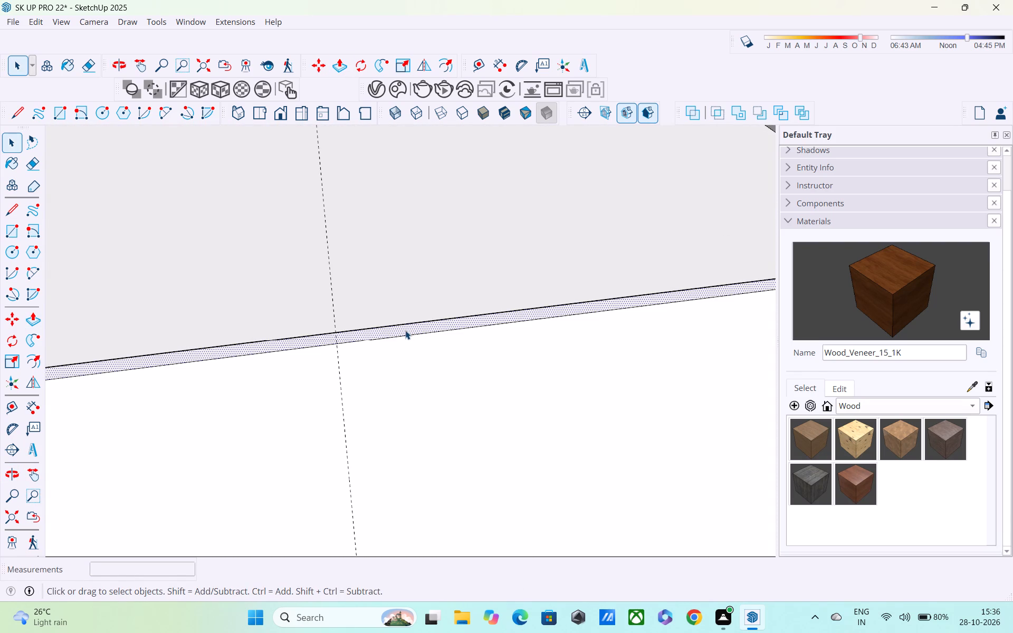
{"action": "key", "text": "p"}
{"action": "left_click", "coordinate": [405, 329]}
{"action": "scroll", "coordinate": [414, 268], "scroll_direction": "down", "scroll_amount": 5}
{"action": "middle_click_drag", "start_coordinate": [421, 254], "coordinate": [422, 262], "text": "shift"}
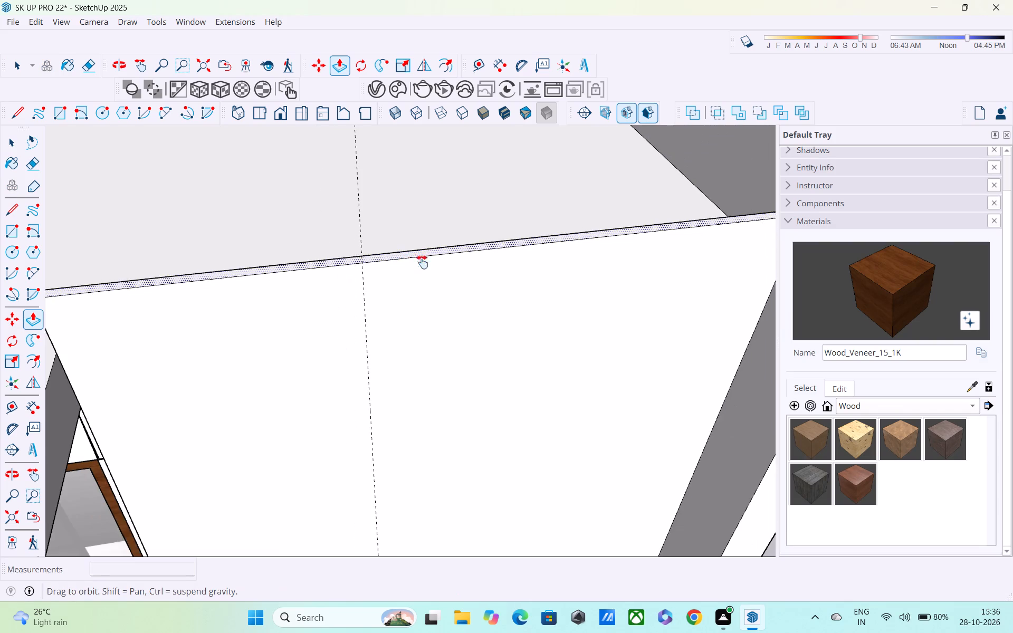
{"action": "middle_click_drag", "start_coordinate": [422, 262], "coordinate": [448, 429], "text": "shift"}
{"action": "scroll", "coordinate": [453, 417], "scroll_direction": "down", "scroll_amount": 6}
{"action": "middle_click_drag", "start_coordinate": [454, 408], "coordinate": [476, 606]}
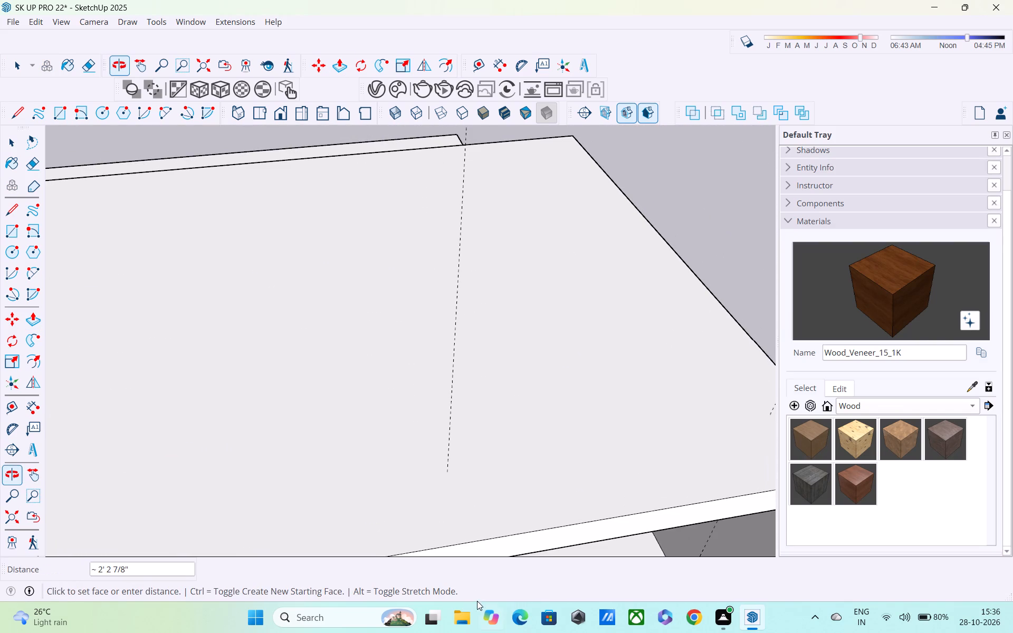
{"action": "scroll", "coordinate": [477, 573], "scroll_direction": "up", "scroll_amount": 1}
{"action": "scroll", "coordinate": [477, 572], "scroll_direction": "down", "scroll_amount": 5}
{"action": "scroll", "coordinate": [475, 419], "scroll_direction": "down", "scroll_amount": 5}
{"action": "middle_click_drag", "start_coordinate": [466, 426], "coordinate": [454, 362], "text": "shift"}
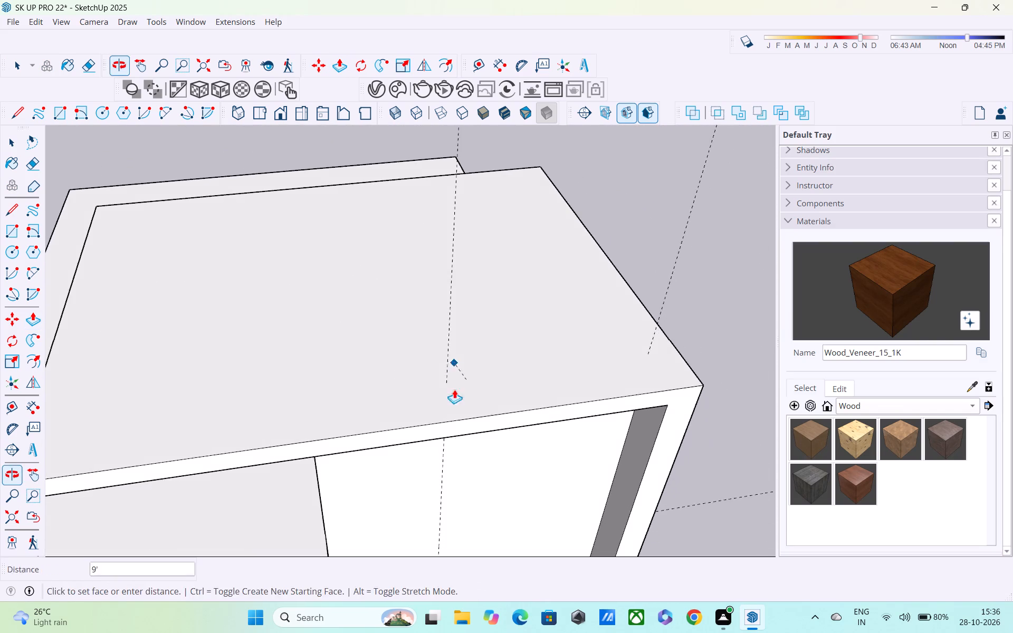
{"action": "middle_click_drag", "start_coordinate": [454, 443], "coordinate": [468, 197]}
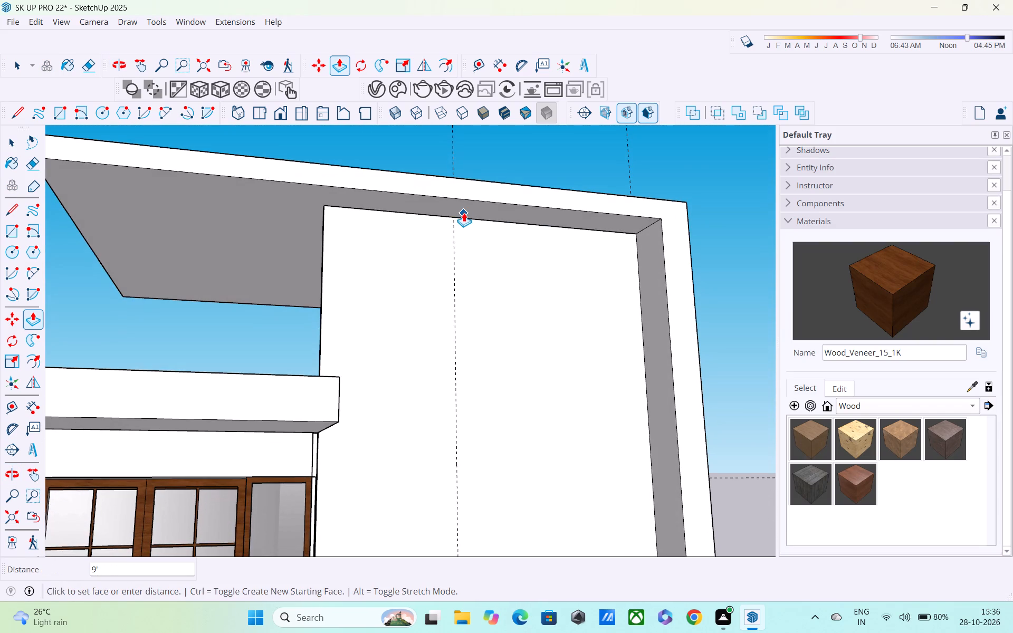
{"action": "left_click", "coordinate": [464, 213]}
{"action": "scroll", "coordinate": [541, 335], "scroll_direction": "down", "scroll_amount": 3}
{"action": "middle_click_drag", "start_coordinate": [541, 337], "coordinate": [472, 333]}
{"action": "scroll", "coordinate": [466, 332], "scroll_direction": "down", "scroll_amount": 6}
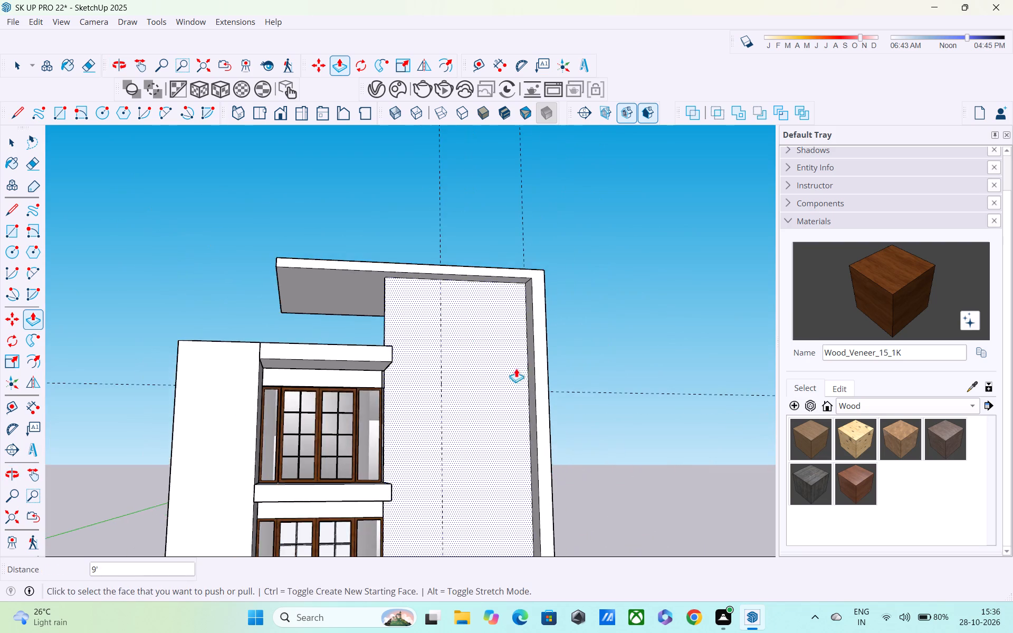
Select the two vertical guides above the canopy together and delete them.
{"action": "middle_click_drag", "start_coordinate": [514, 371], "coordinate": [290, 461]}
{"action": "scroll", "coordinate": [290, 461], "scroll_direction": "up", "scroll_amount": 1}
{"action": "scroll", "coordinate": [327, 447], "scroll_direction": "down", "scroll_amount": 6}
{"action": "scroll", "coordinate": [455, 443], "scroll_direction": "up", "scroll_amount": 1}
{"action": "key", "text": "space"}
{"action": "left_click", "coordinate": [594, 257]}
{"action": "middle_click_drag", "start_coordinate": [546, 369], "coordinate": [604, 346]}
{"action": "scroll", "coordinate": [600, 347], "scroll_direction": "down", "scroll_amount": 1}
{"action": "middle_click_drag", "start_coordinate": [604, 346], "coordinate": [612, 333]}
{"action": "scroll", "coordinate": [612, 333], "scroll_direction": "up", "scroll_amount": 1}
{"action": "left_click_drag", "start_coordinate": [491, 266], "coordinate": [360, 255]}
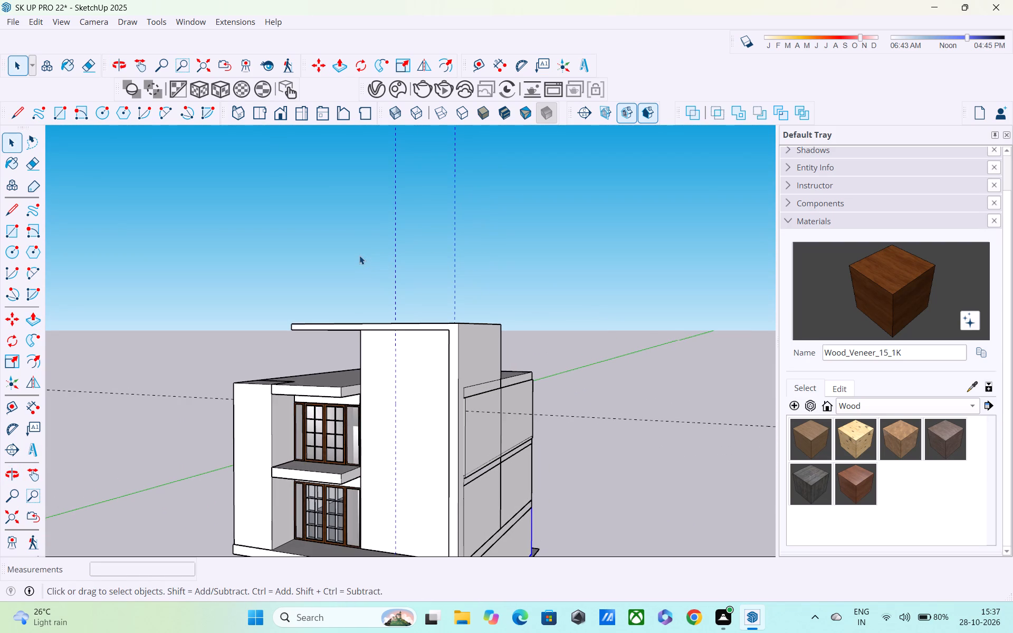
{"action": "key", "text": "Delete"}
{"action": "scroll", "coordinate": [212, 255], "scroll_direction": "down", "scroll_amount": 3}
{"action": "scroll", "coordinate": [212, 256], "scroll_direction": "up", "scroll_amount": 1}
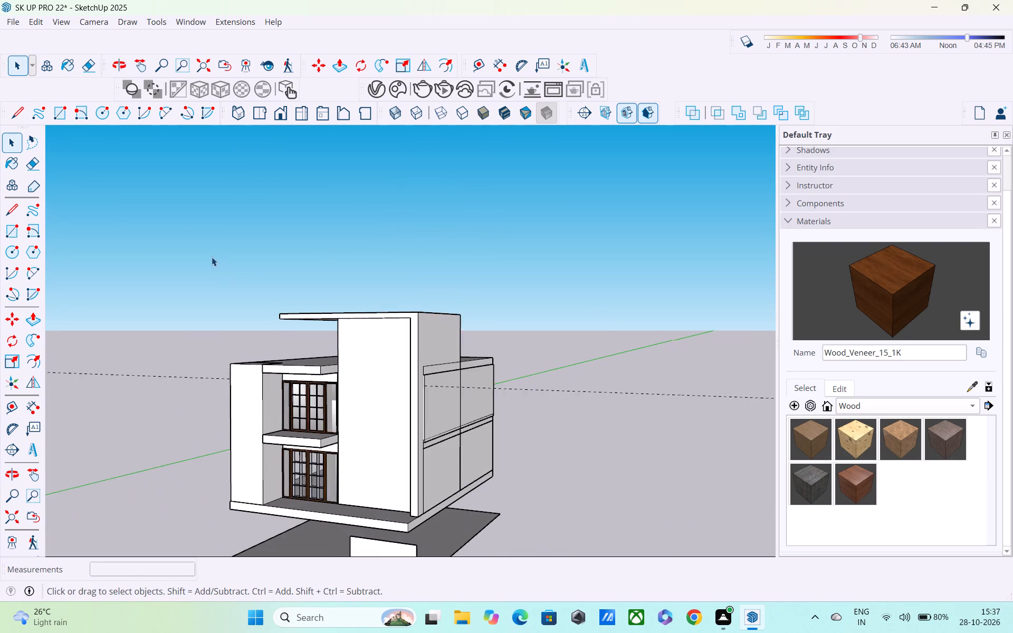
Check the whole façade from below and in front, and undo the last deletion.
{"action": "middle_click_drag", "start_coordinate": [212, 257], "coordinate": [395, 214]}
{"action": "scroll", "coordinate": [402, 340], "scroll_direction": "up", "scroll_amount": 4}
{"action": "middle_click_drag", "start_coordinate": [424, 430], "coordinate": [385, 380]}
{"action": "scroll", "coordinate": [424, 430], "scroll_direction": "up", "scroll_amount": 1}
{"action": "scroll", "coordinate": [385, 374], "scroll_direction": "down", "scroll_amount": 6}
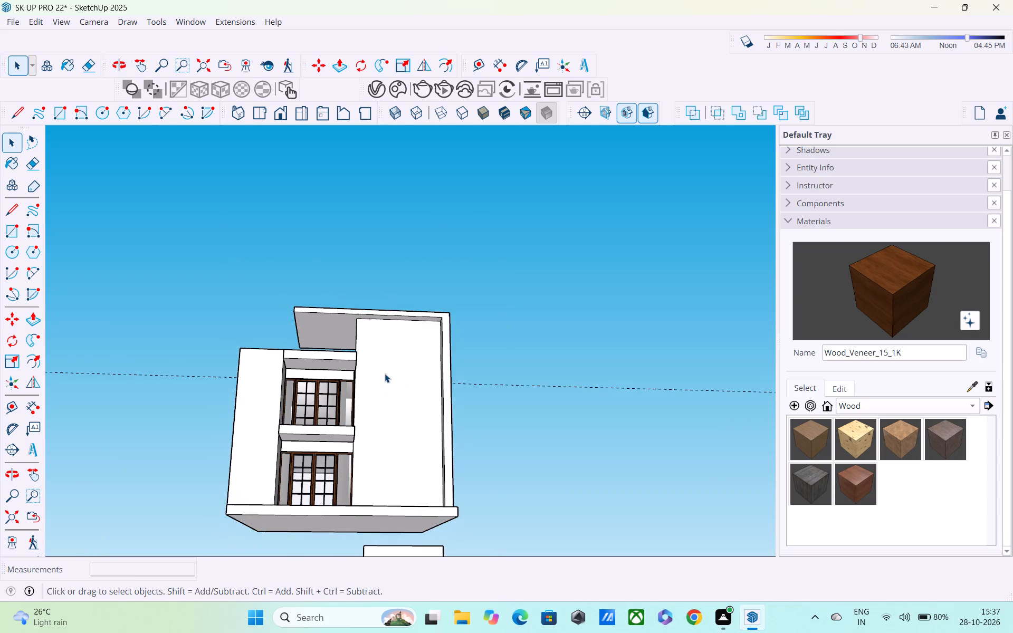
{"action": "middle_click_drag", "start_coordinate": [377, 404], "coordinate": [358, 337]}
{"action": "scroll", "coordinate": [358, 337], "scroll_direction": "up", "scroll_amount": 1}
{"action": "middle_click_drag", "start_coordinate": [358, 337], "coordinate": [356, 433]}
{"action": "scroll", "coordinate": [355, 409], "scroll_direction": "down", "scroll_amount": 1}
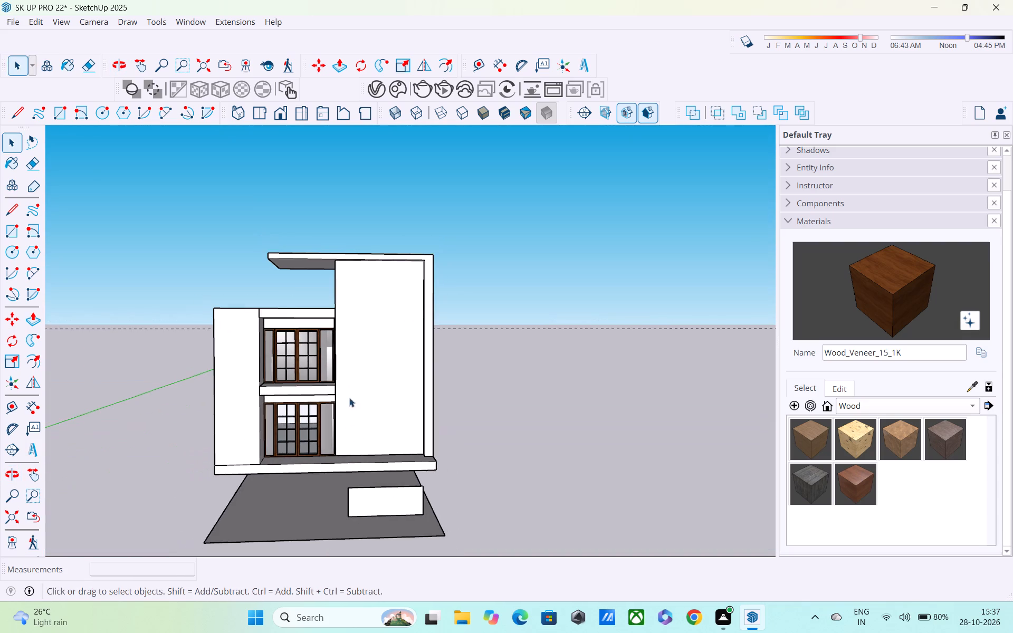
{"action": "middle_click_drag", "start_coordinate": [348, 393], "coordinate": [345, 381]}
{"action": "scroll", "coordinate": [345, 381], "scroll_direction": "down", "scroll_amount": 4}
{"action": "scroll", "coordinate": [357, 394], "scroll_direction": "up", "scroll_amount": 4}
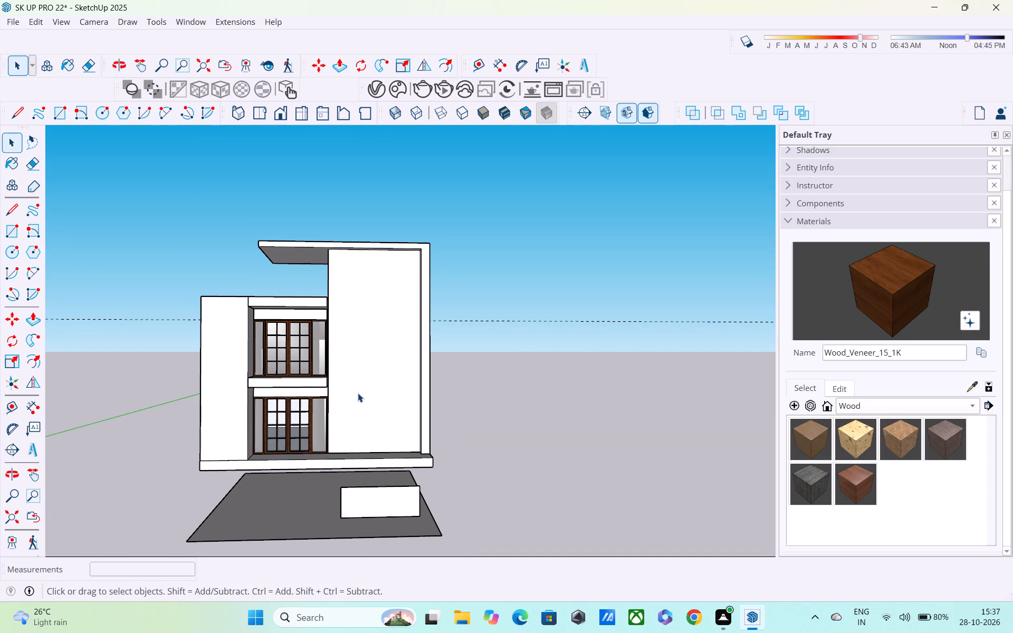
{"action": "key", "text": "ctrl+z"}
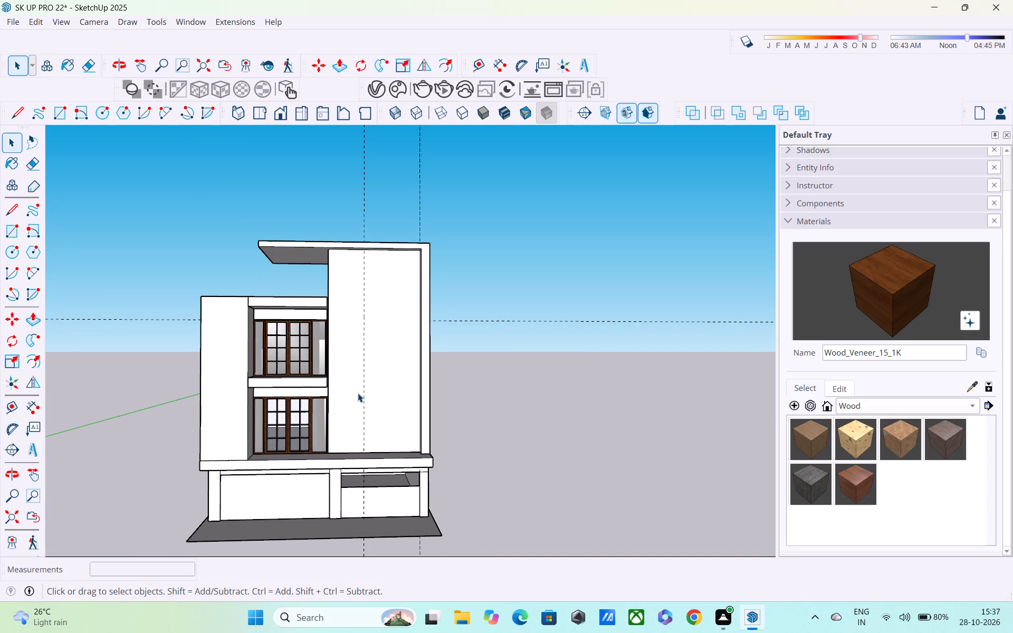
Delete only the vertical guide running through the middle of the blank front wall.
{"action": "key", "text": "space"}
{"action": "double_click", "coordinate": [365, 148]}
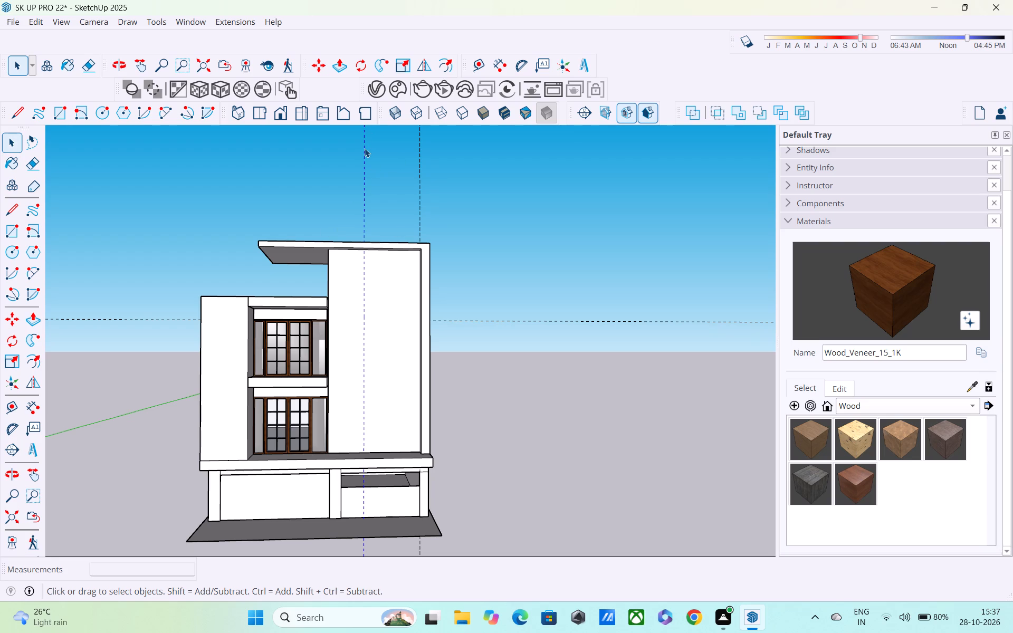
{"action": "key", "text": "Delete"}
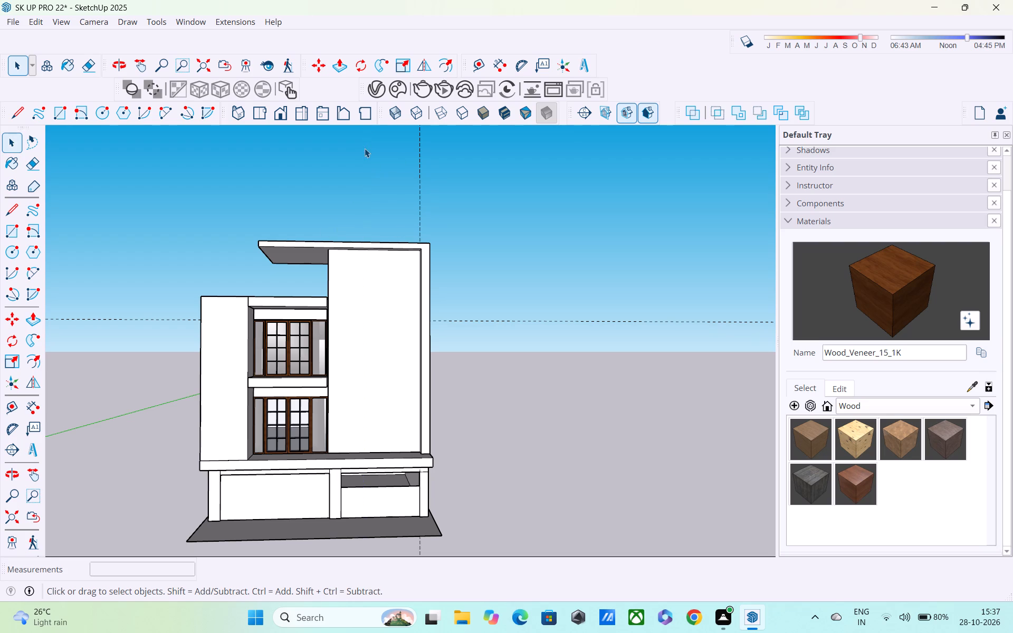
Delete the remaining vertical guide beside the side column, editing inside the ground-floor group that contains it.
{"action": "scroll", "coordinate": [365, 148], "scroll_direction": "up", "scroll_amount": 1}
{"action": "middle_click_drag", "start_coordinate": [364, 145], "coordinate": [366, 260], "text": "shift"}
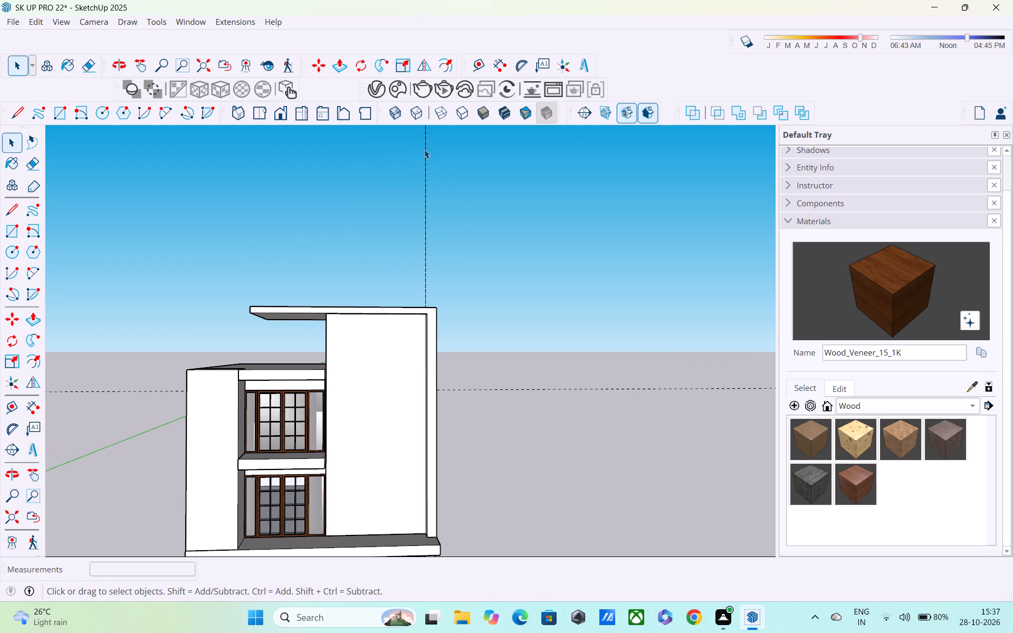
{"action": "double_click", "coordinate": [428, 151]}
{"action": "middle_click_drag", "start_coordinate": [418, 210], "coordinate": [408, 189], "text": "shift"}
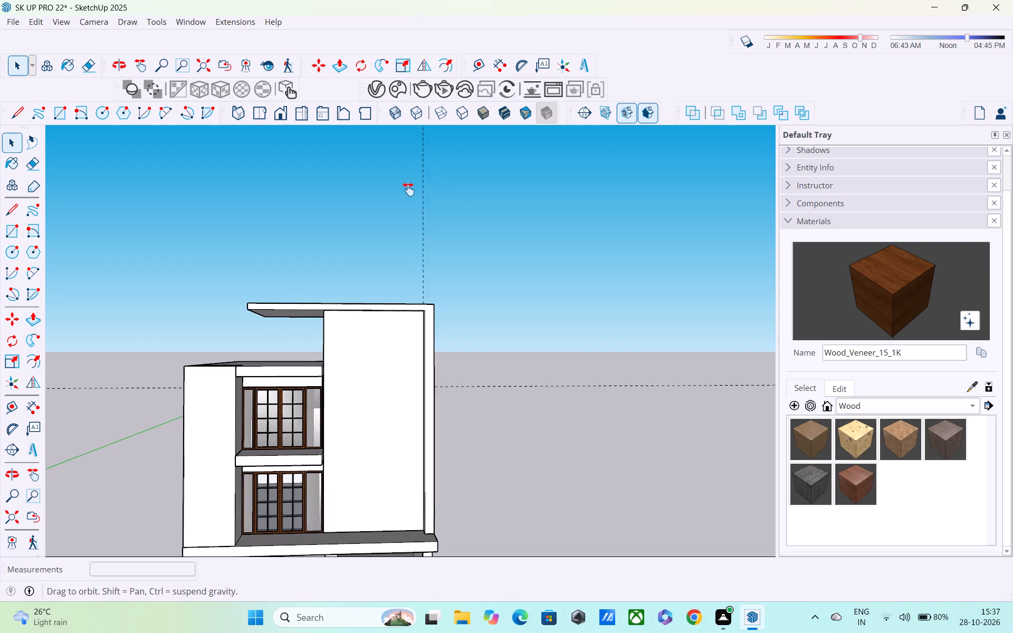
{"action": "middle_click_drag", "start_coordinate": [408, 189], "coordinate": [407, 140], "text": "shift"}
{"action": "triple_click", "coordinate": [421, 207]}
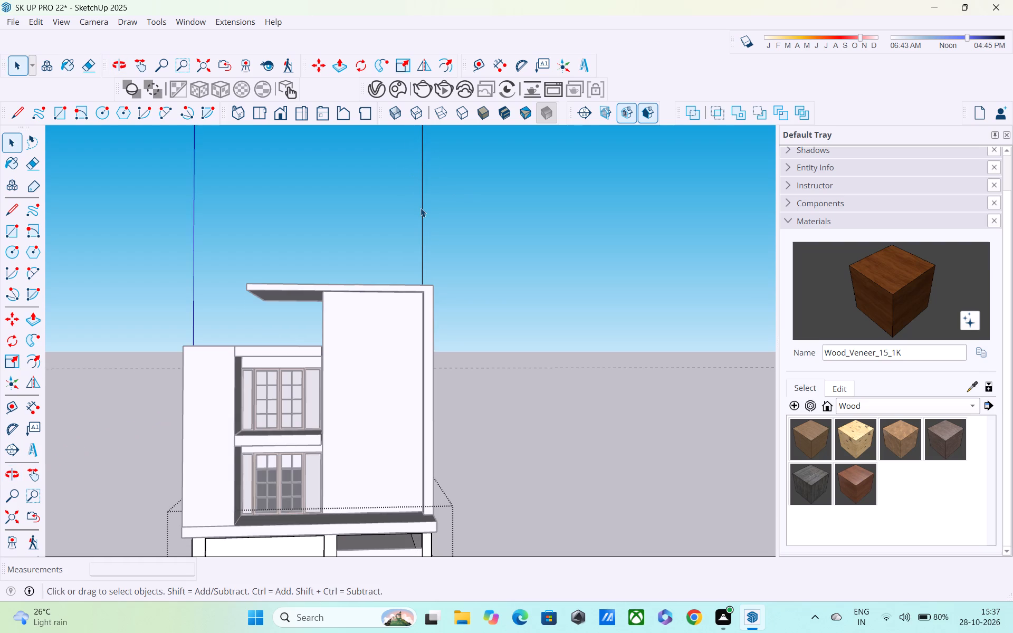
{"action": "left_click", "coordinate": [421, 208]}
{"action": "triple_click", "coordinate": [422, 218]}
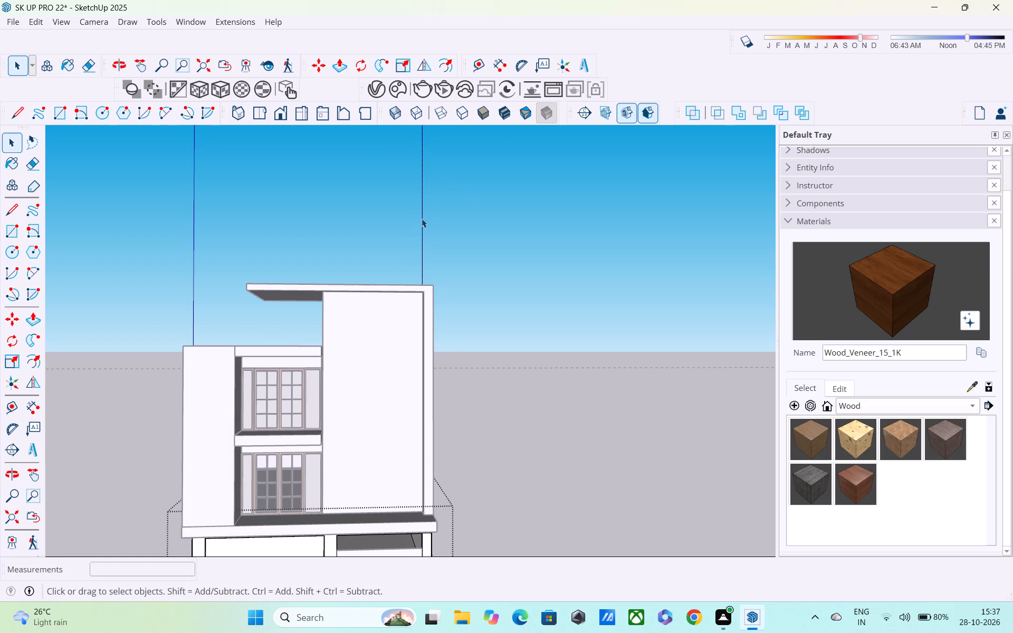
{"action": "scroll", "coordinate": [422, 218], "scroll_direction": "down", "scroll_amount": 3}
{"action": "middle_click_drag", "start_coordinate": [423, 226], "coordinate": [421, 148]}
{"action": "key", "text": "Delete"}
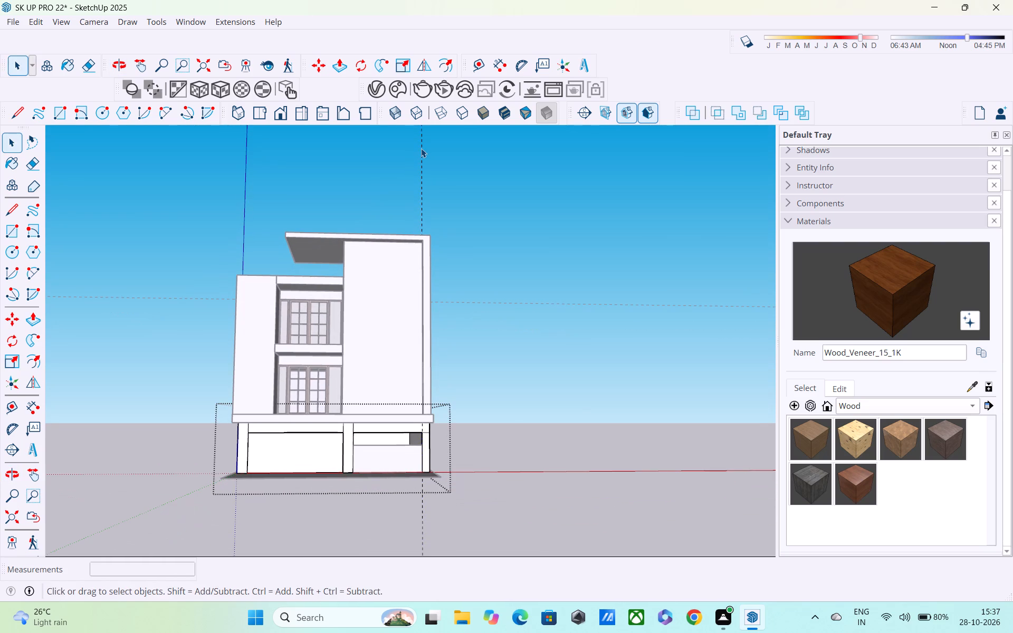
{"action": "key", "text": "Delete"}
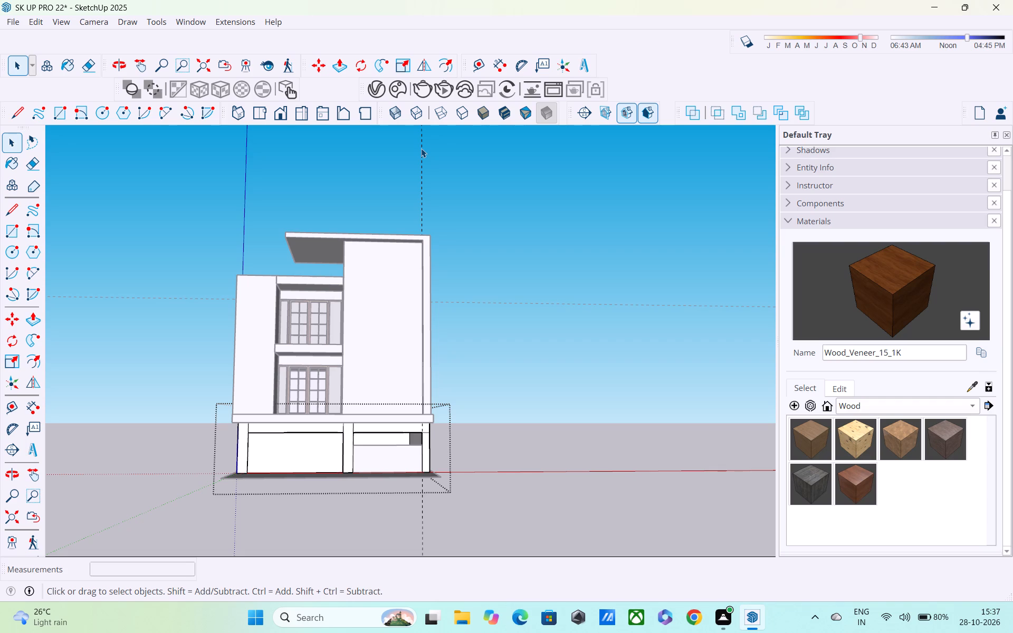
{"action": "left_click_drag", "start_coordinate": [435, 516], "coordinate": [390, 530]}
{"action": "left_click_drag", "start_coordinate": [390, 530], "coordinate": [385, 533]}
{"action": "key", "text": "Delete"}
{"action": "left_click", "coordinate": [462, 396]}
{"action": "middle_click_drag", "start_coordinate": [426, 387], "coordinate": [409, 471]}
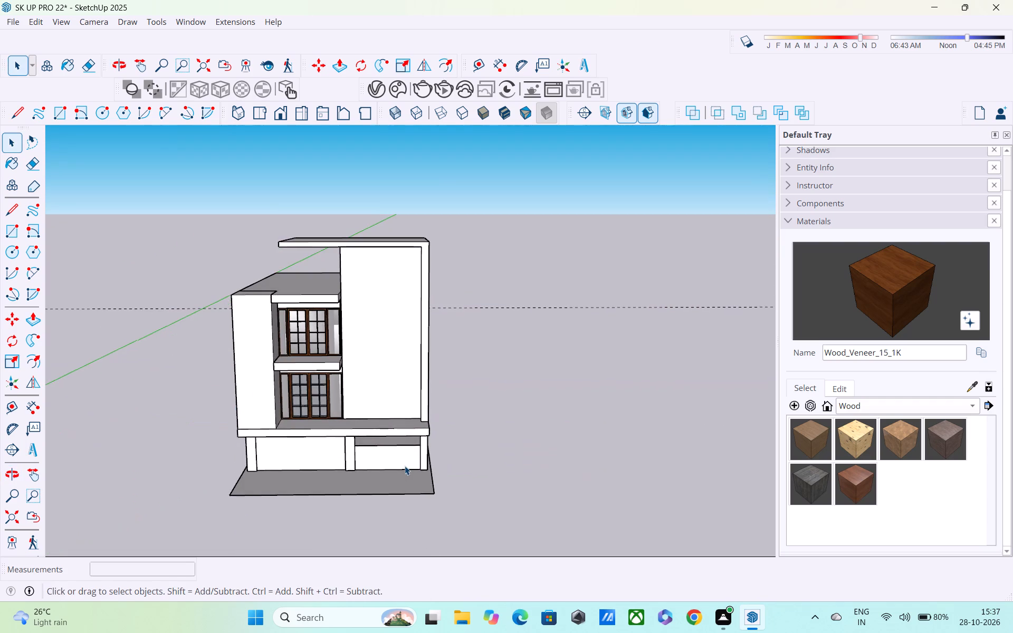
Place a vertical guide on the blank front wall 10' in from its column-side edge, and revise the offset to 9'.
{"action": "scroll", "coordinate": [405, 465], "scroll_direction": "up", "scroll_amount": 5}
{"action": "double_click", "coordinate": [397, 348]}
{"action": "left_click", "coordinate": [687, 239]}
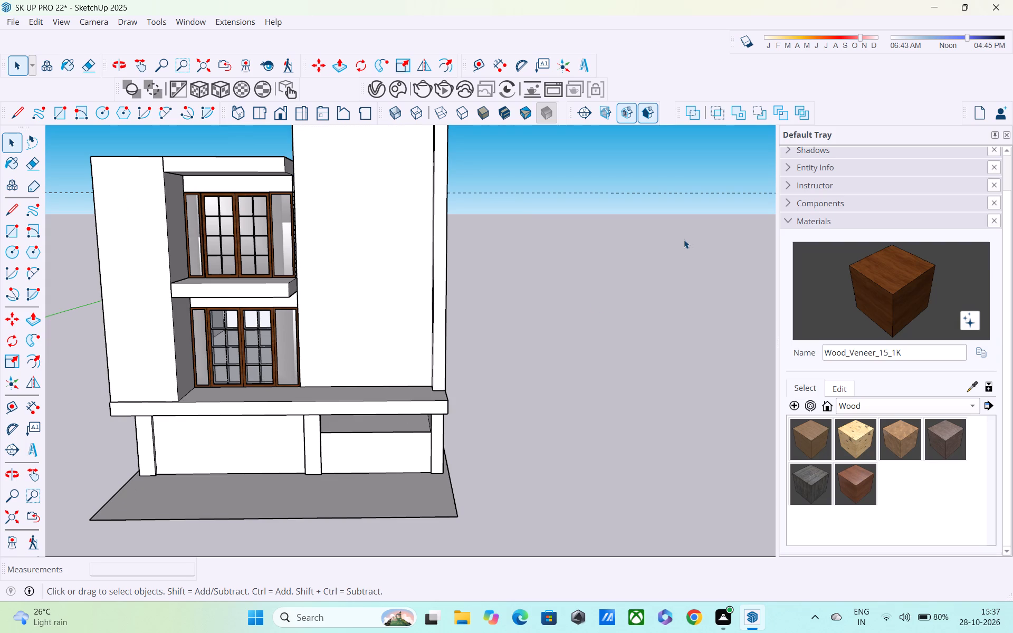
{"action": "middle_click_drag", "start_coordinate": [485, 339], "coordinate": [499, 415], "text": "shift"}
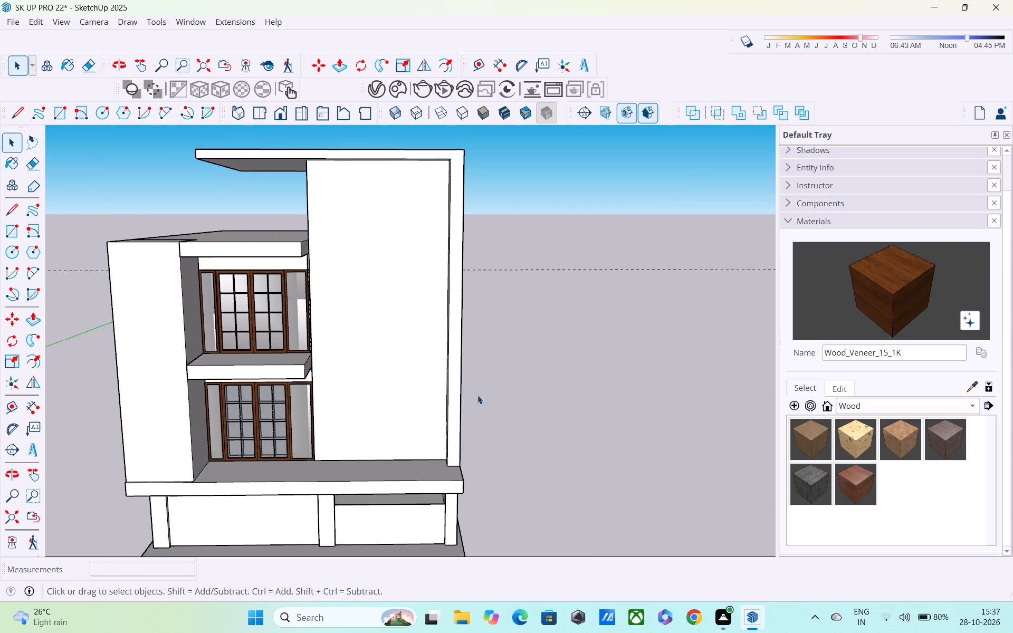
{"action": "key", "text": "t"}
{"action": "middle_click_drag", "start_coordinate": [425, 375], "coordinate": [567, 340]}
{"action": "scroll", "coordinate": [518, 346], "scroll_direction": "up", "scroll_amount": 4}
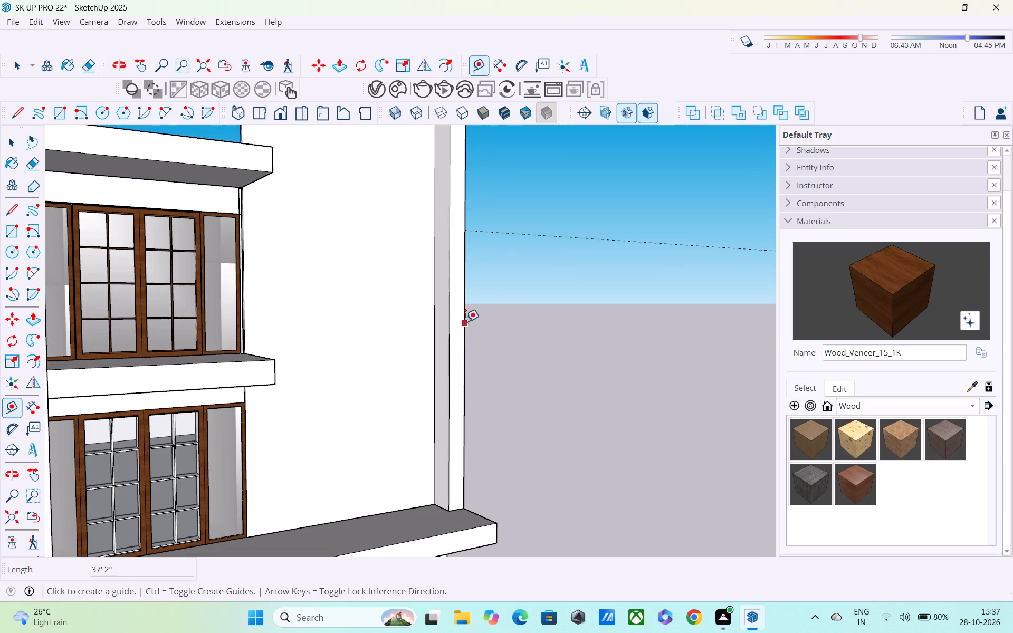
{"action": "left_click", "coordinate": [433, 268]}
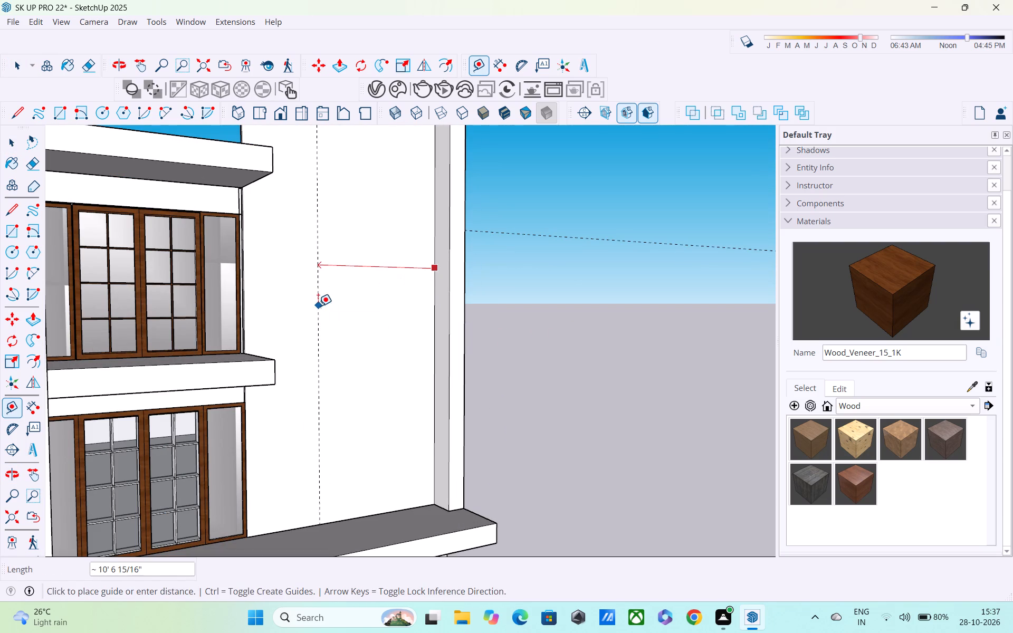
{"action": "middle_click_drag", "start_coordinate": [320, 306], "coordinate": [188, 314]}
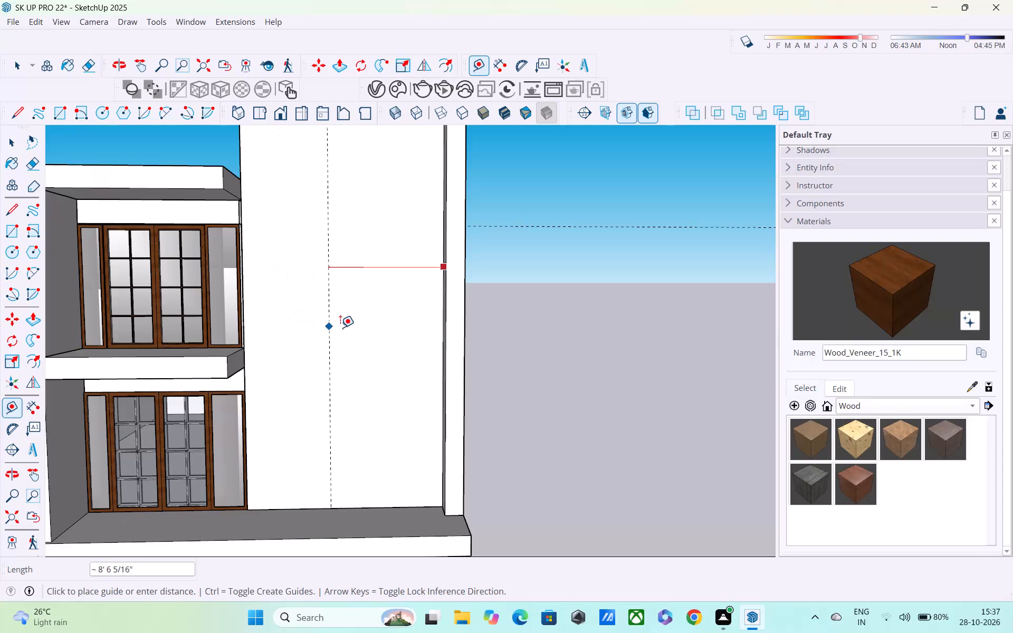
{"action": "type", "text": "10"}
{"action": "key", "text": "apostrophe"}
{"action": "key", "text": "Return"}
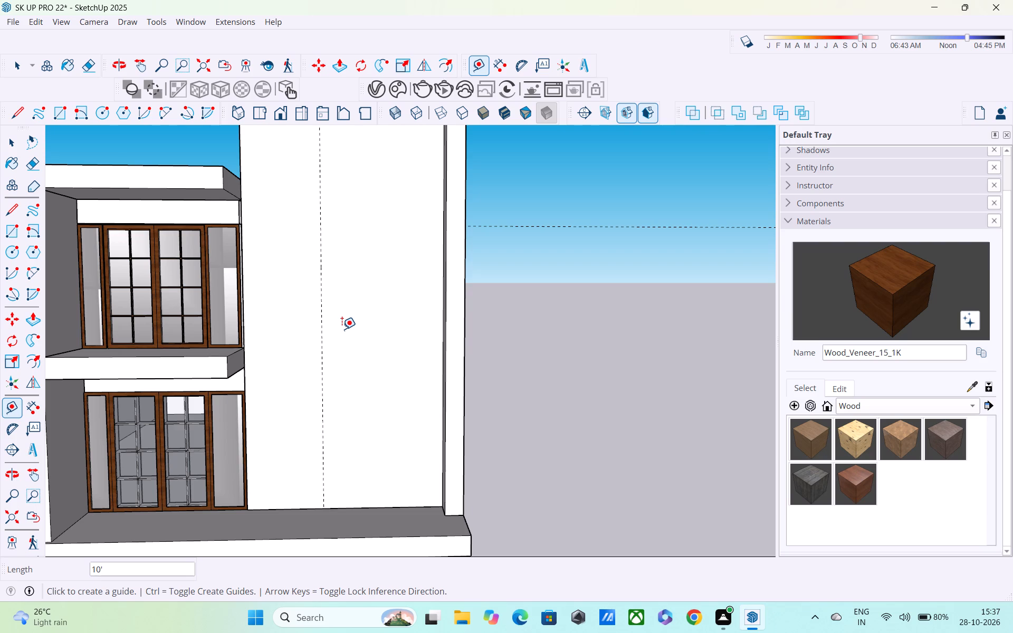
{"action": "type", "text": "9'"}
{"action": "key", "text": "Return"}
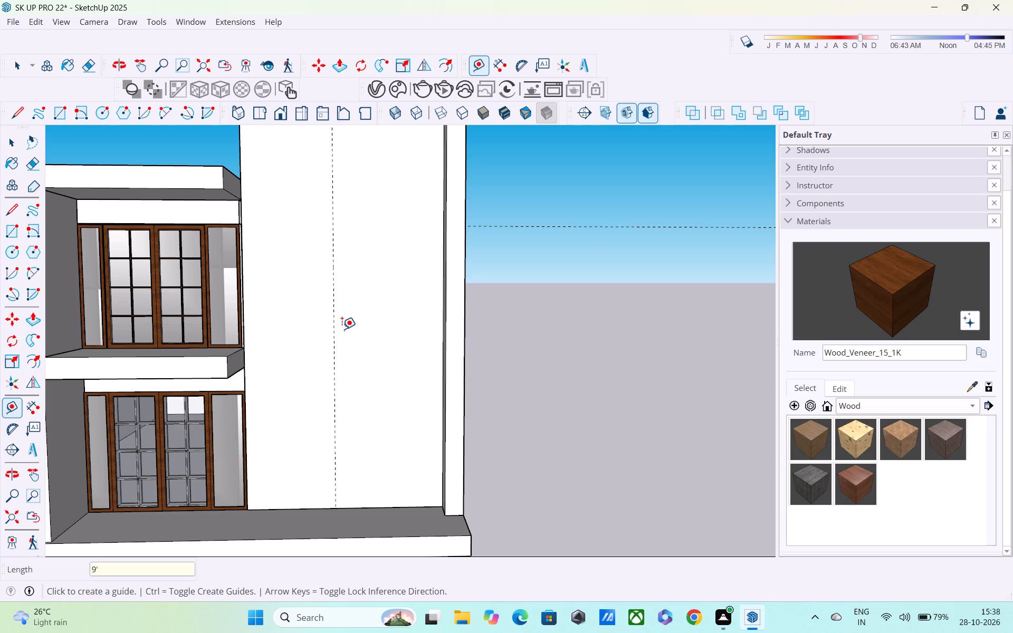
Measure the blank front wall's width from its column-side edge to the window-side edge.
{"action": "middle_click_drag", "start_coordinate": [315, 326], "coordinate": [419, 276]}
{"action": "scroll", "coordinate": [458, 384], "scroll_direction": "up", "scroll_amount": 3}
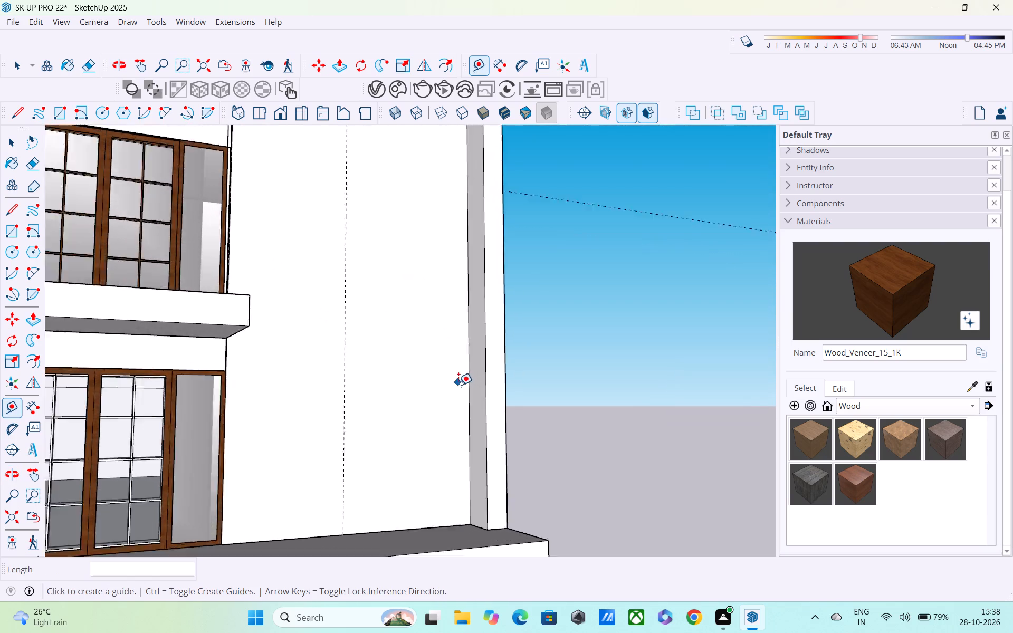
{"action": "scroll", "coordinate": [458, 385], "scroll_direction": "up", "scroll_amount": 2}
{"action": "left_click", "coordinate": [472, 349]}
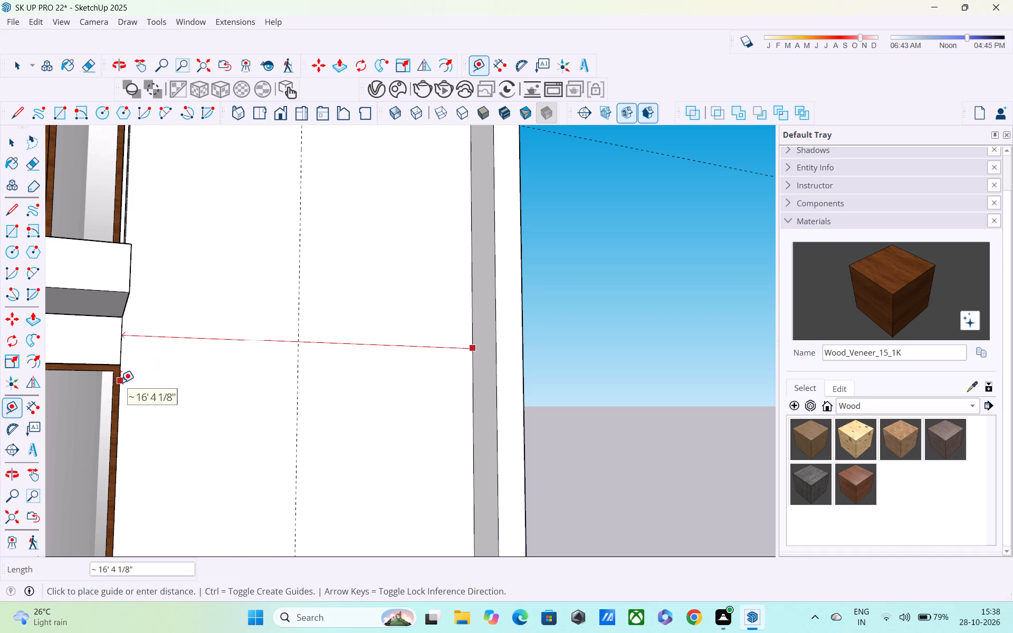
{"action": "middle_click_drag", "start_coordinate": [305, 346], "coordinate": [300, 360]}
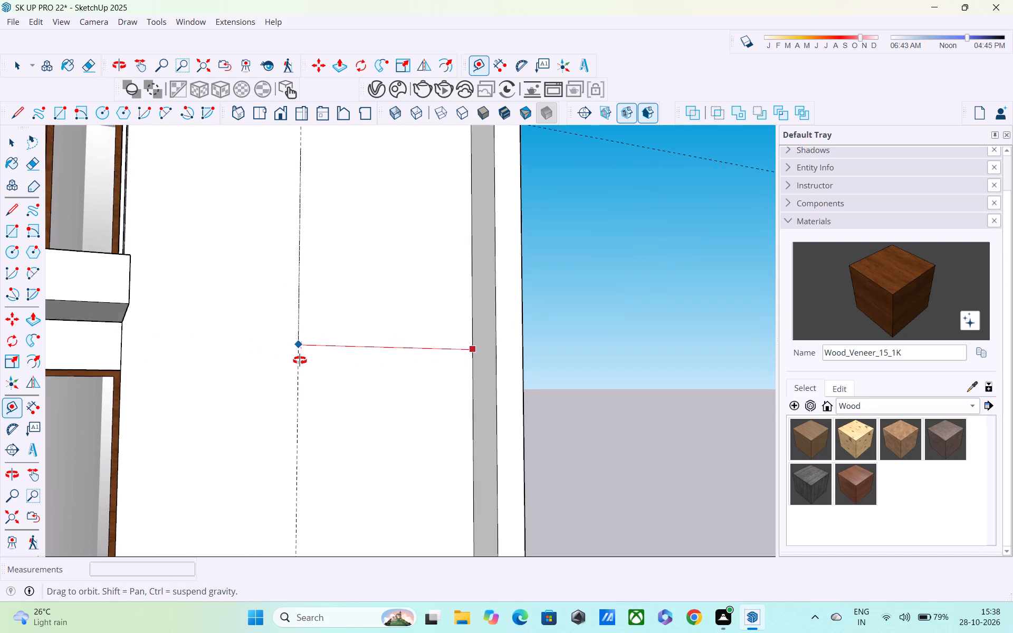
{"action": "middle_click_drag", "start_coordinate": [300, 360], "coordinate": [192, 375]}
{"action": "scroll", "coordinate": [196, 366], "scroll_direction": "down", "scroll_amount": 11}
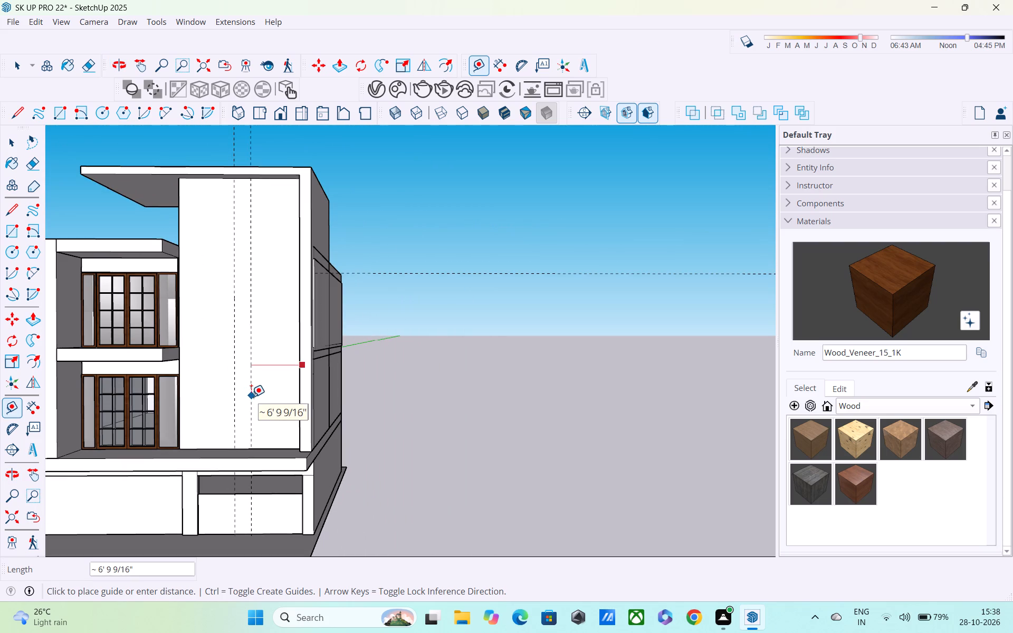
{"action": "key", "text": "Escape"}
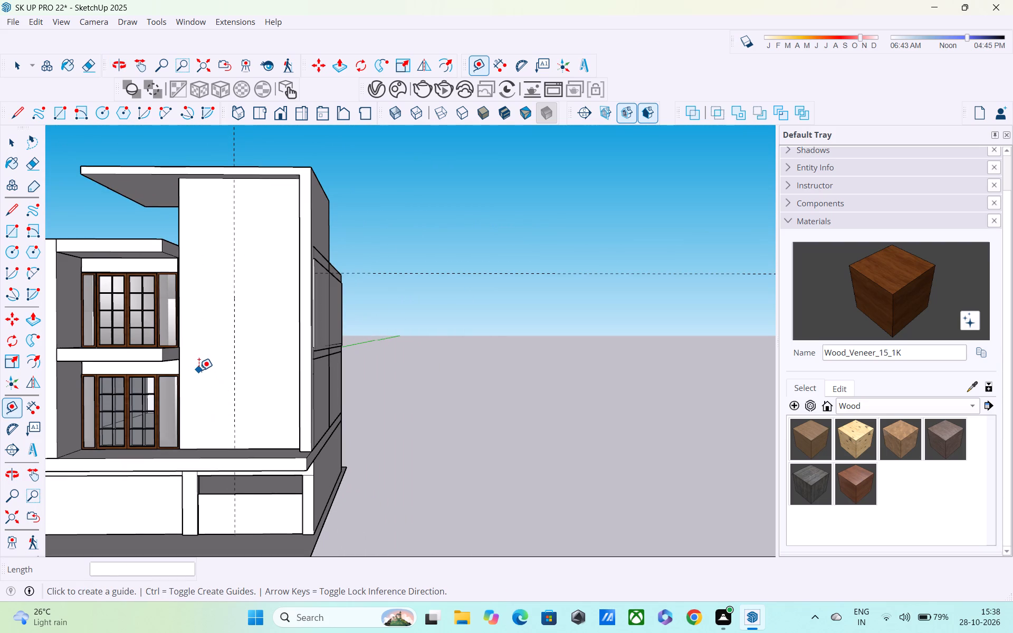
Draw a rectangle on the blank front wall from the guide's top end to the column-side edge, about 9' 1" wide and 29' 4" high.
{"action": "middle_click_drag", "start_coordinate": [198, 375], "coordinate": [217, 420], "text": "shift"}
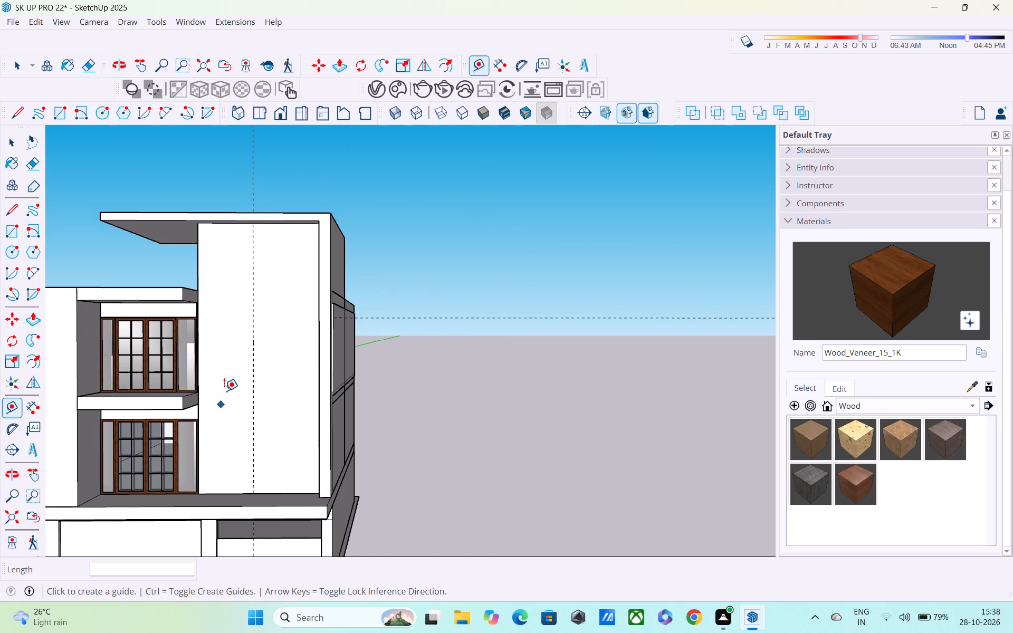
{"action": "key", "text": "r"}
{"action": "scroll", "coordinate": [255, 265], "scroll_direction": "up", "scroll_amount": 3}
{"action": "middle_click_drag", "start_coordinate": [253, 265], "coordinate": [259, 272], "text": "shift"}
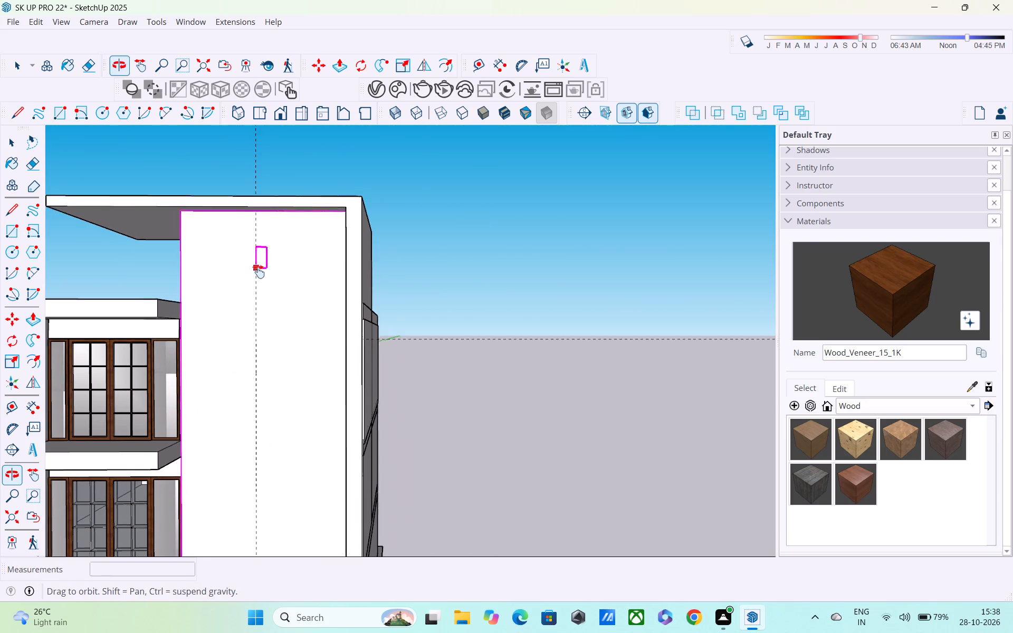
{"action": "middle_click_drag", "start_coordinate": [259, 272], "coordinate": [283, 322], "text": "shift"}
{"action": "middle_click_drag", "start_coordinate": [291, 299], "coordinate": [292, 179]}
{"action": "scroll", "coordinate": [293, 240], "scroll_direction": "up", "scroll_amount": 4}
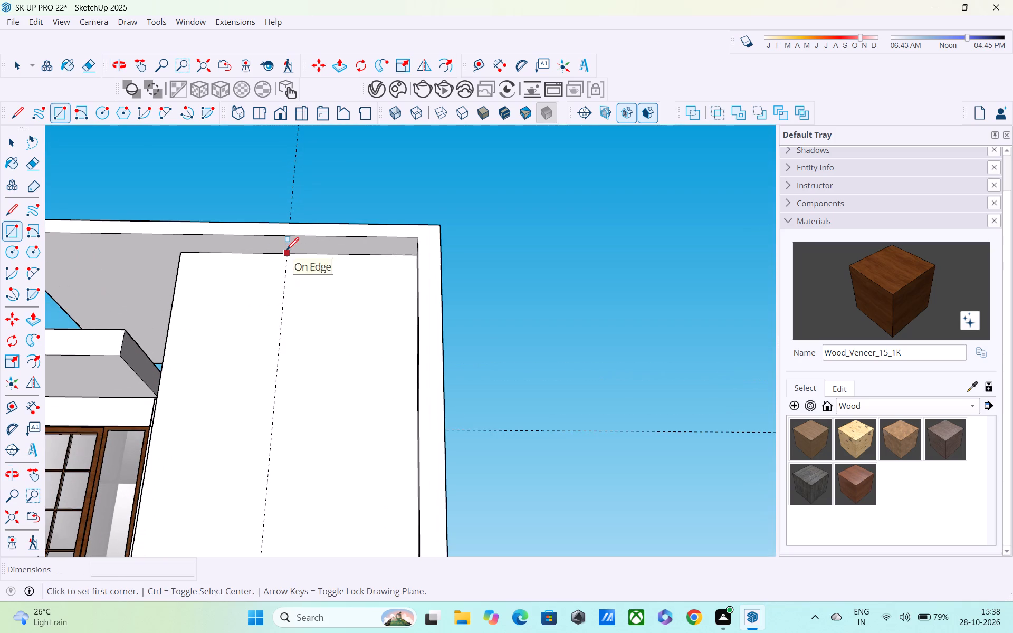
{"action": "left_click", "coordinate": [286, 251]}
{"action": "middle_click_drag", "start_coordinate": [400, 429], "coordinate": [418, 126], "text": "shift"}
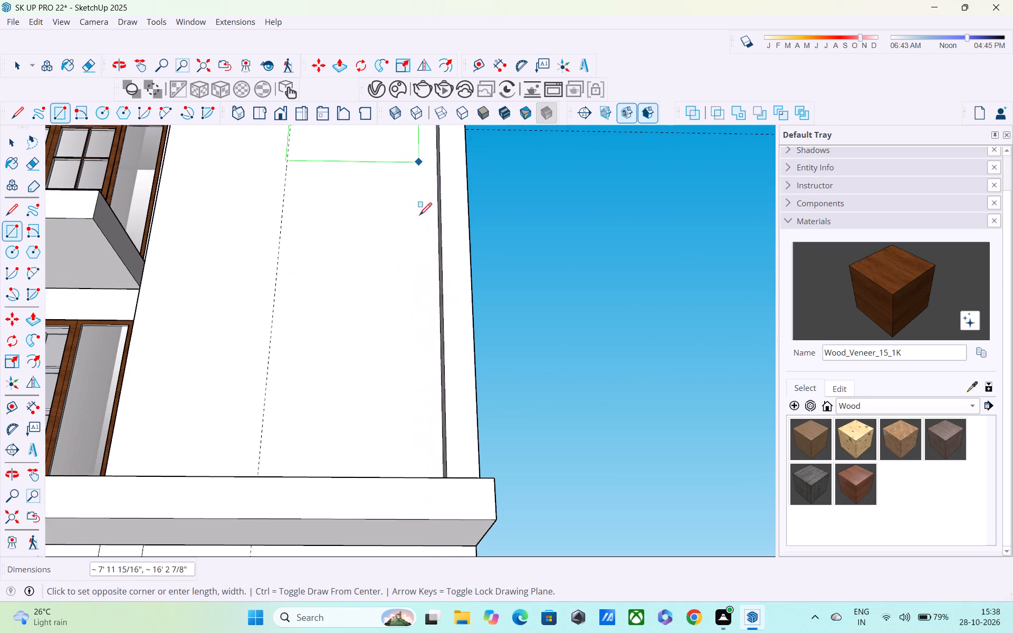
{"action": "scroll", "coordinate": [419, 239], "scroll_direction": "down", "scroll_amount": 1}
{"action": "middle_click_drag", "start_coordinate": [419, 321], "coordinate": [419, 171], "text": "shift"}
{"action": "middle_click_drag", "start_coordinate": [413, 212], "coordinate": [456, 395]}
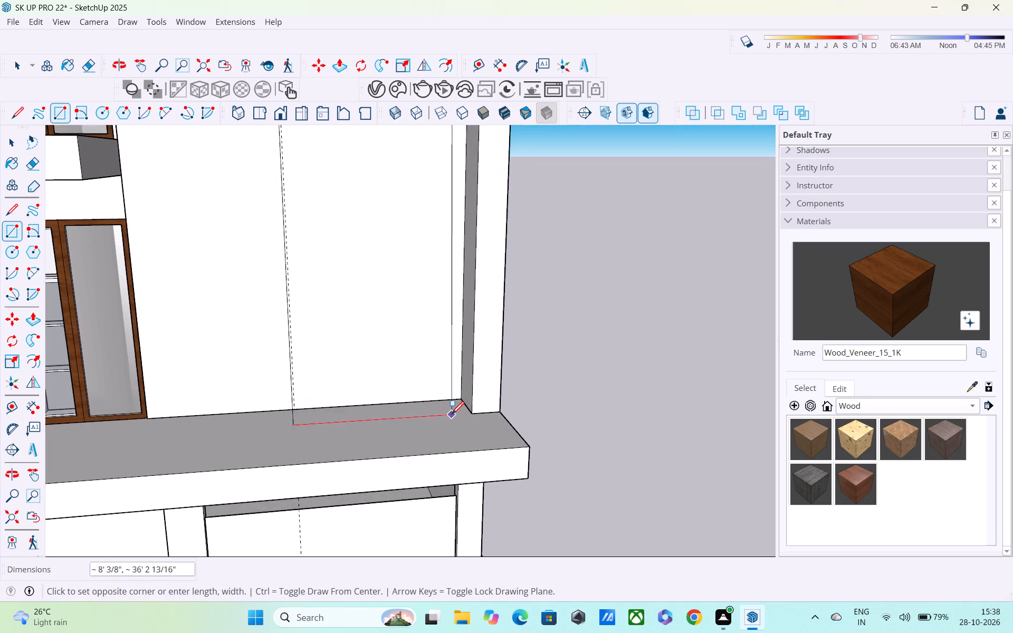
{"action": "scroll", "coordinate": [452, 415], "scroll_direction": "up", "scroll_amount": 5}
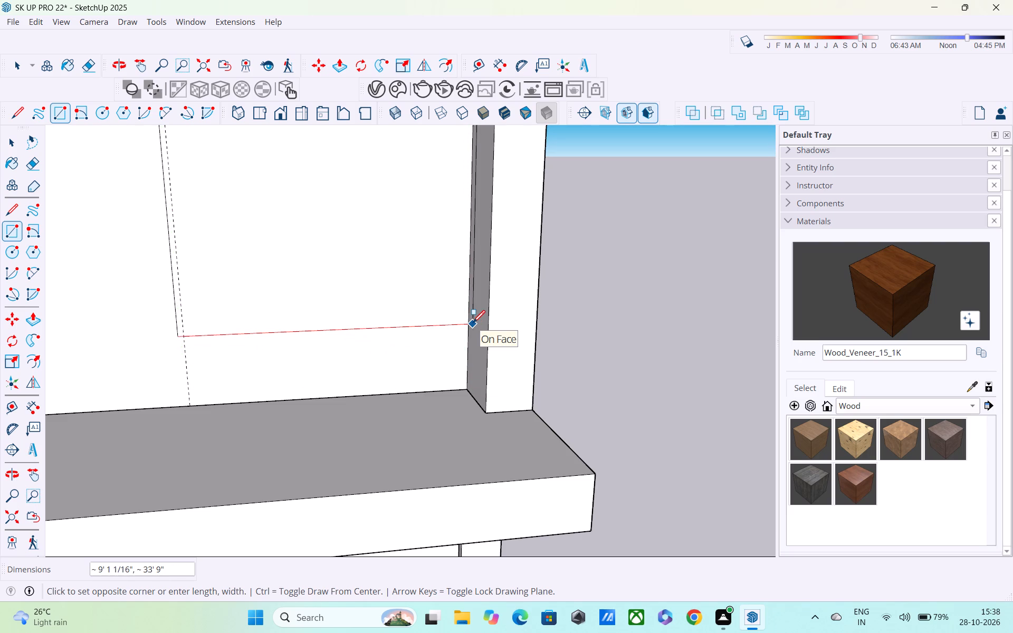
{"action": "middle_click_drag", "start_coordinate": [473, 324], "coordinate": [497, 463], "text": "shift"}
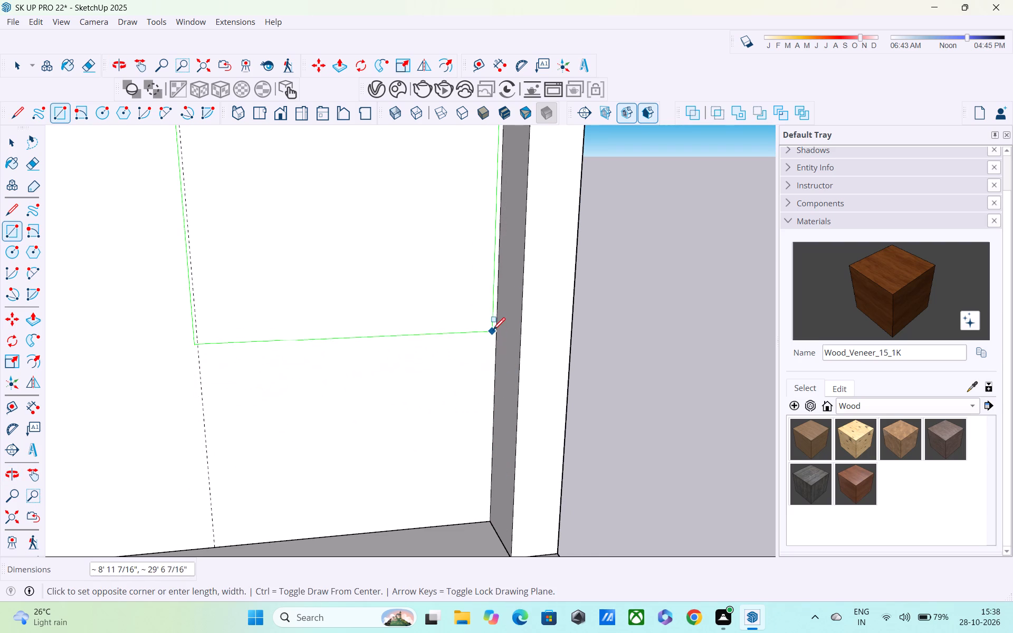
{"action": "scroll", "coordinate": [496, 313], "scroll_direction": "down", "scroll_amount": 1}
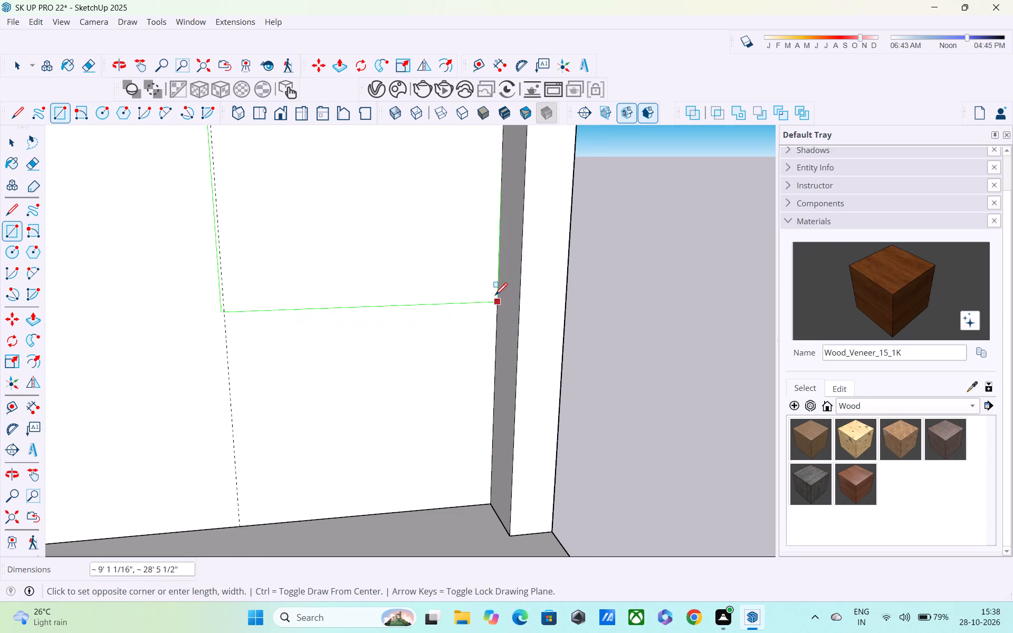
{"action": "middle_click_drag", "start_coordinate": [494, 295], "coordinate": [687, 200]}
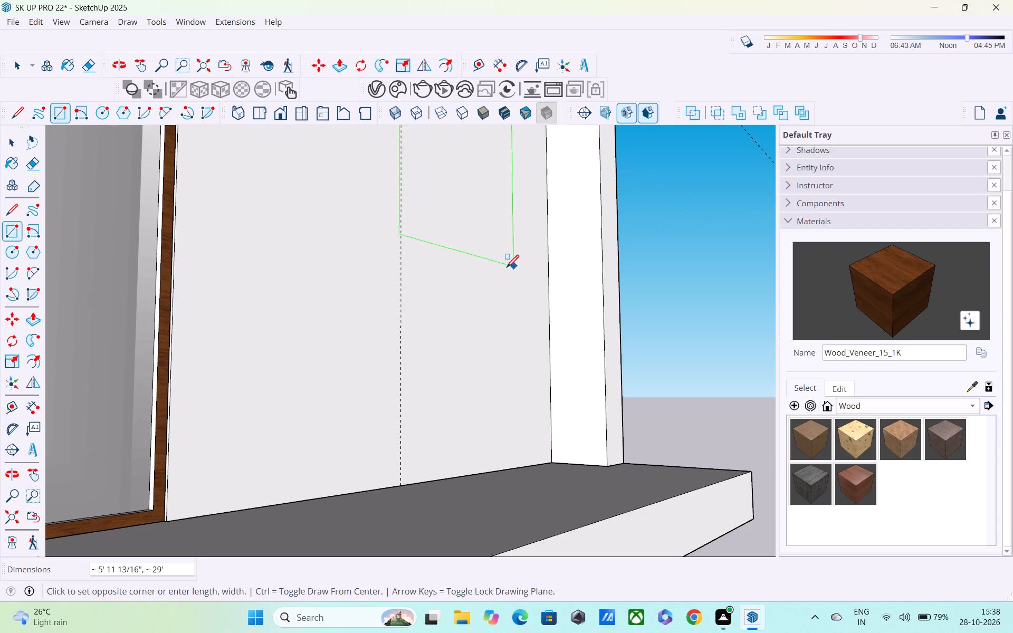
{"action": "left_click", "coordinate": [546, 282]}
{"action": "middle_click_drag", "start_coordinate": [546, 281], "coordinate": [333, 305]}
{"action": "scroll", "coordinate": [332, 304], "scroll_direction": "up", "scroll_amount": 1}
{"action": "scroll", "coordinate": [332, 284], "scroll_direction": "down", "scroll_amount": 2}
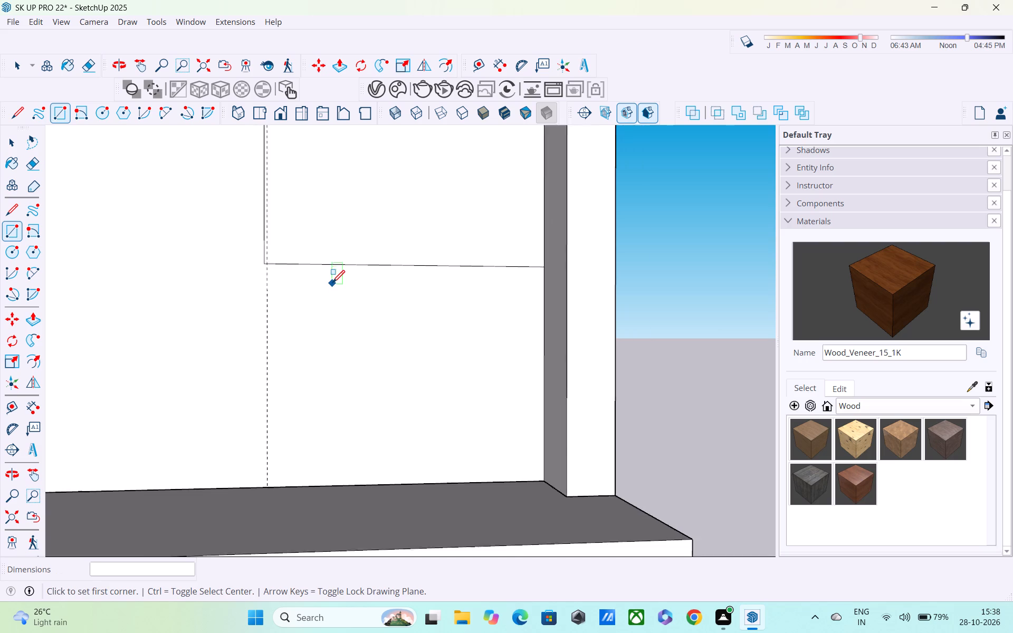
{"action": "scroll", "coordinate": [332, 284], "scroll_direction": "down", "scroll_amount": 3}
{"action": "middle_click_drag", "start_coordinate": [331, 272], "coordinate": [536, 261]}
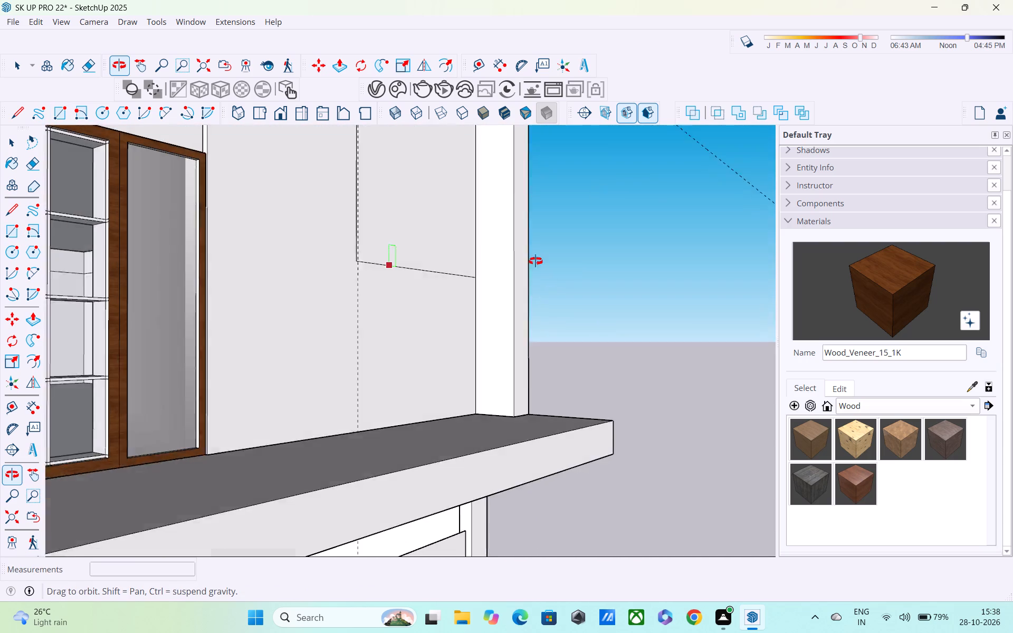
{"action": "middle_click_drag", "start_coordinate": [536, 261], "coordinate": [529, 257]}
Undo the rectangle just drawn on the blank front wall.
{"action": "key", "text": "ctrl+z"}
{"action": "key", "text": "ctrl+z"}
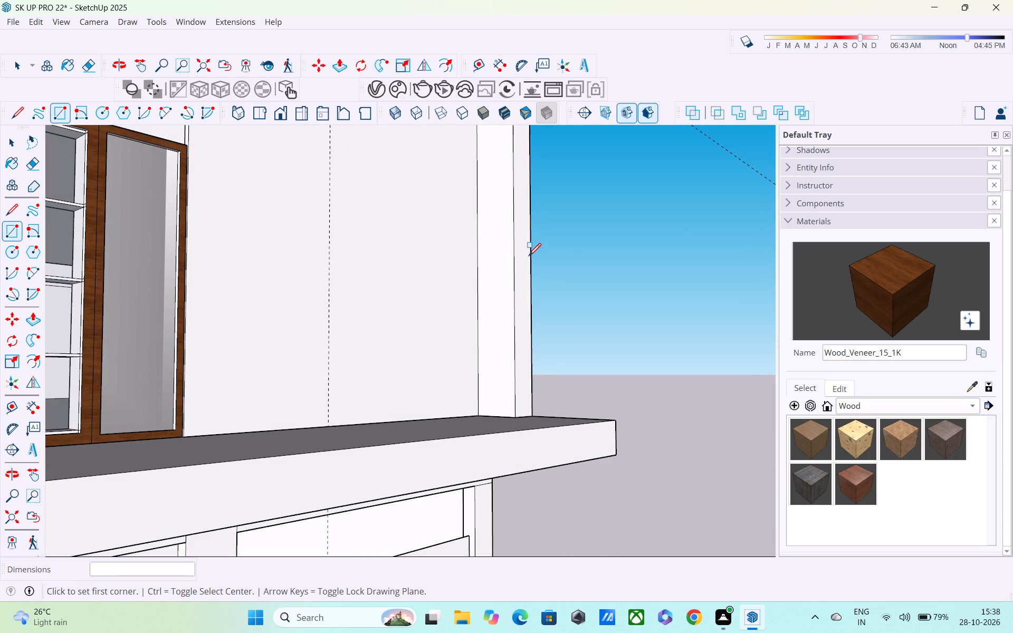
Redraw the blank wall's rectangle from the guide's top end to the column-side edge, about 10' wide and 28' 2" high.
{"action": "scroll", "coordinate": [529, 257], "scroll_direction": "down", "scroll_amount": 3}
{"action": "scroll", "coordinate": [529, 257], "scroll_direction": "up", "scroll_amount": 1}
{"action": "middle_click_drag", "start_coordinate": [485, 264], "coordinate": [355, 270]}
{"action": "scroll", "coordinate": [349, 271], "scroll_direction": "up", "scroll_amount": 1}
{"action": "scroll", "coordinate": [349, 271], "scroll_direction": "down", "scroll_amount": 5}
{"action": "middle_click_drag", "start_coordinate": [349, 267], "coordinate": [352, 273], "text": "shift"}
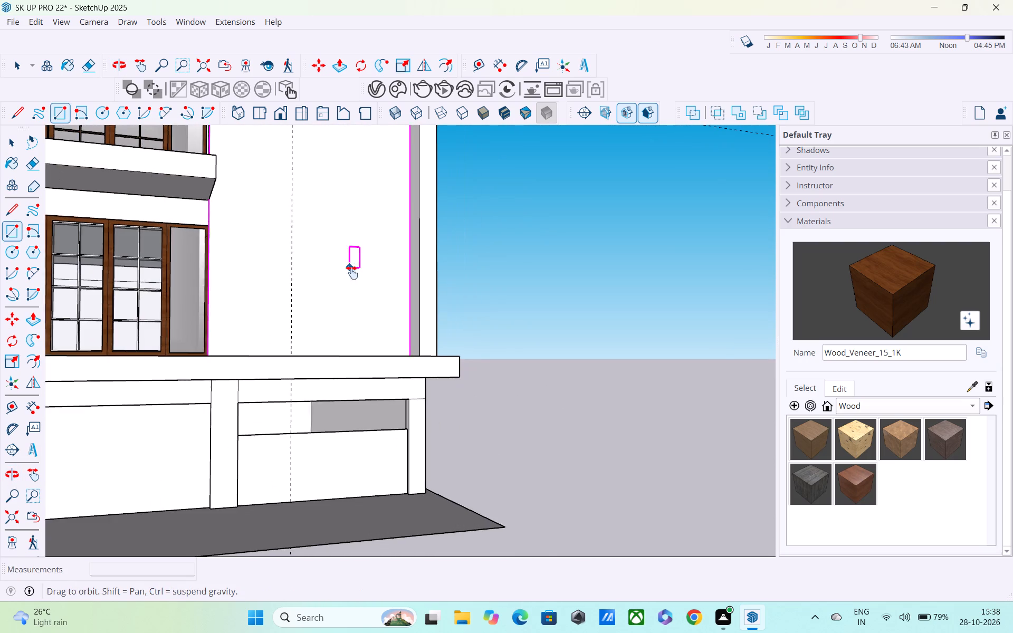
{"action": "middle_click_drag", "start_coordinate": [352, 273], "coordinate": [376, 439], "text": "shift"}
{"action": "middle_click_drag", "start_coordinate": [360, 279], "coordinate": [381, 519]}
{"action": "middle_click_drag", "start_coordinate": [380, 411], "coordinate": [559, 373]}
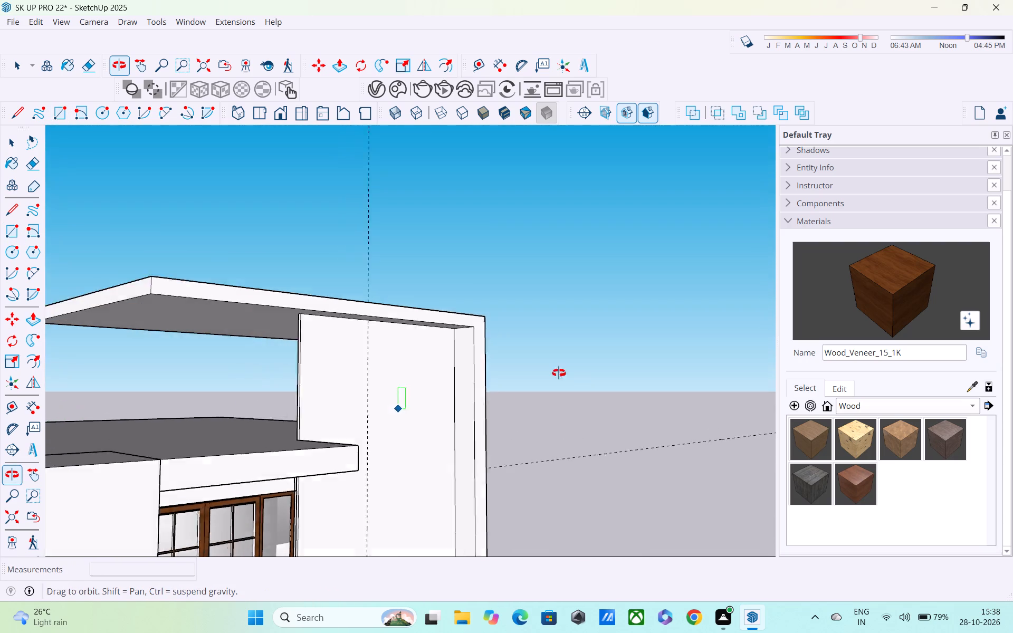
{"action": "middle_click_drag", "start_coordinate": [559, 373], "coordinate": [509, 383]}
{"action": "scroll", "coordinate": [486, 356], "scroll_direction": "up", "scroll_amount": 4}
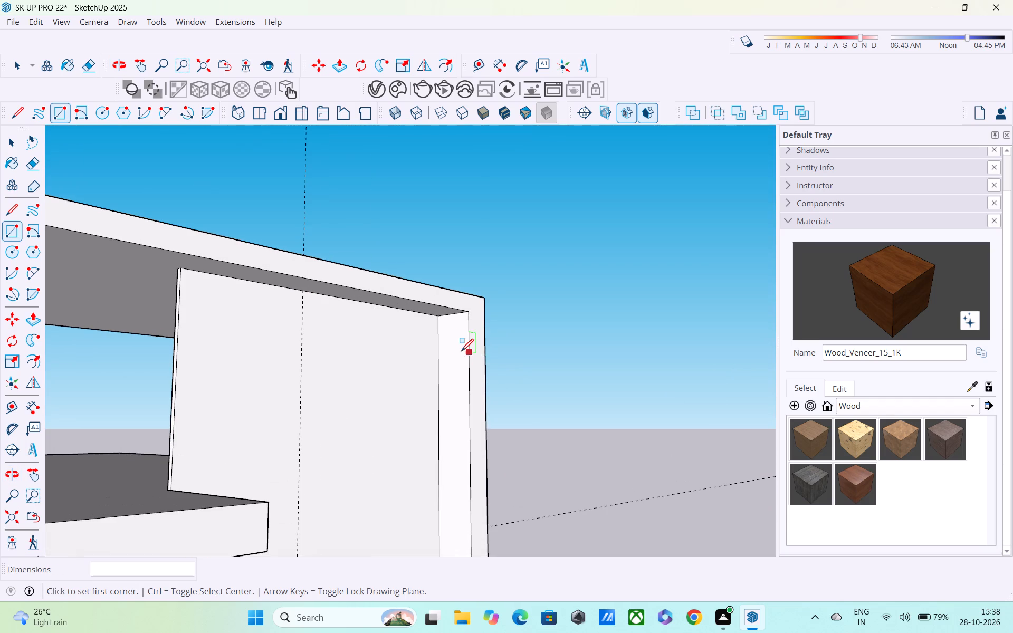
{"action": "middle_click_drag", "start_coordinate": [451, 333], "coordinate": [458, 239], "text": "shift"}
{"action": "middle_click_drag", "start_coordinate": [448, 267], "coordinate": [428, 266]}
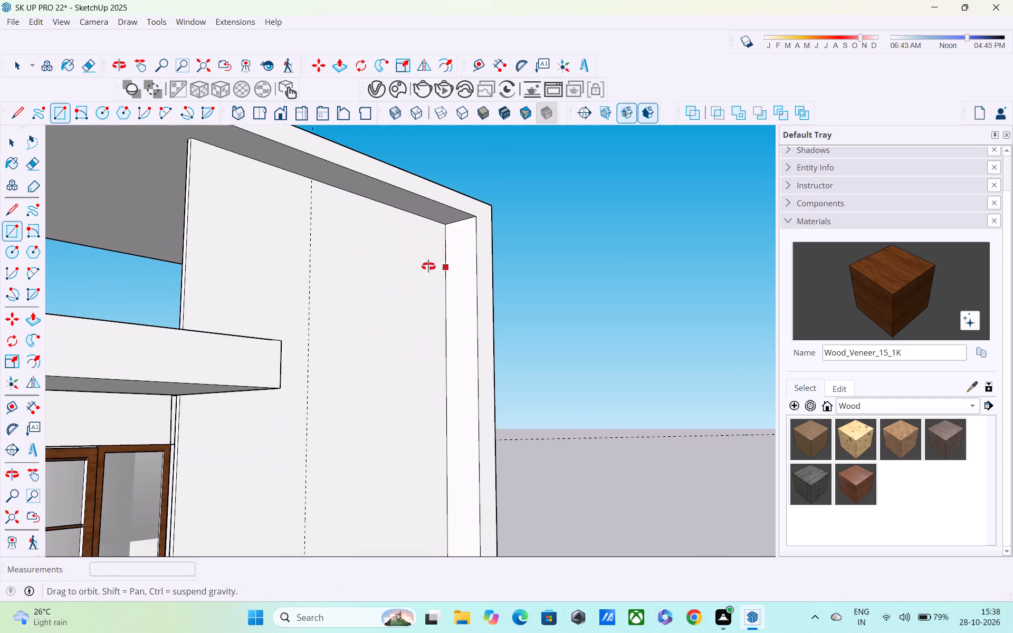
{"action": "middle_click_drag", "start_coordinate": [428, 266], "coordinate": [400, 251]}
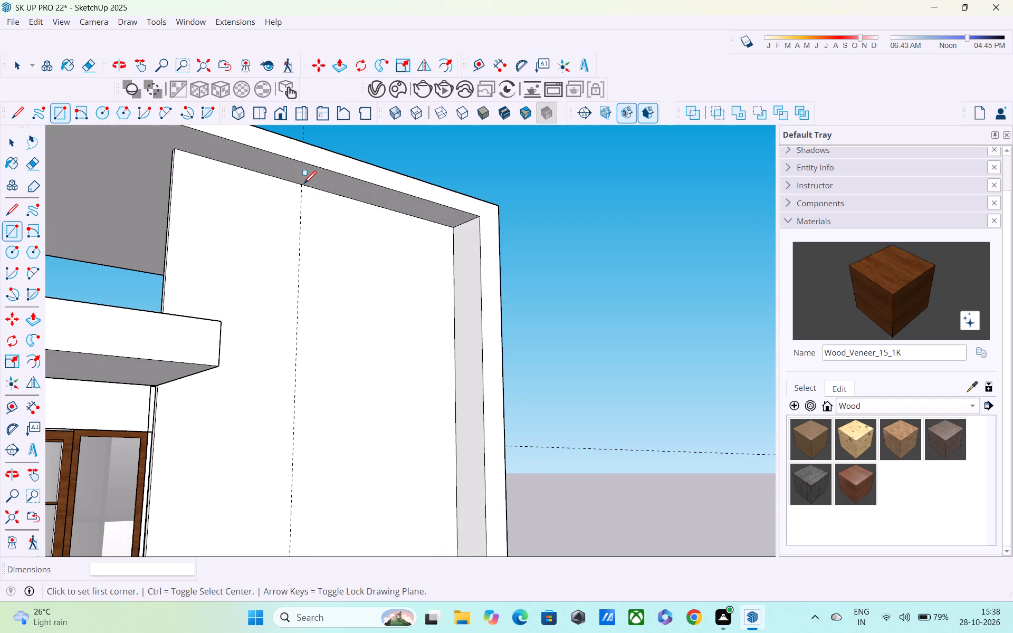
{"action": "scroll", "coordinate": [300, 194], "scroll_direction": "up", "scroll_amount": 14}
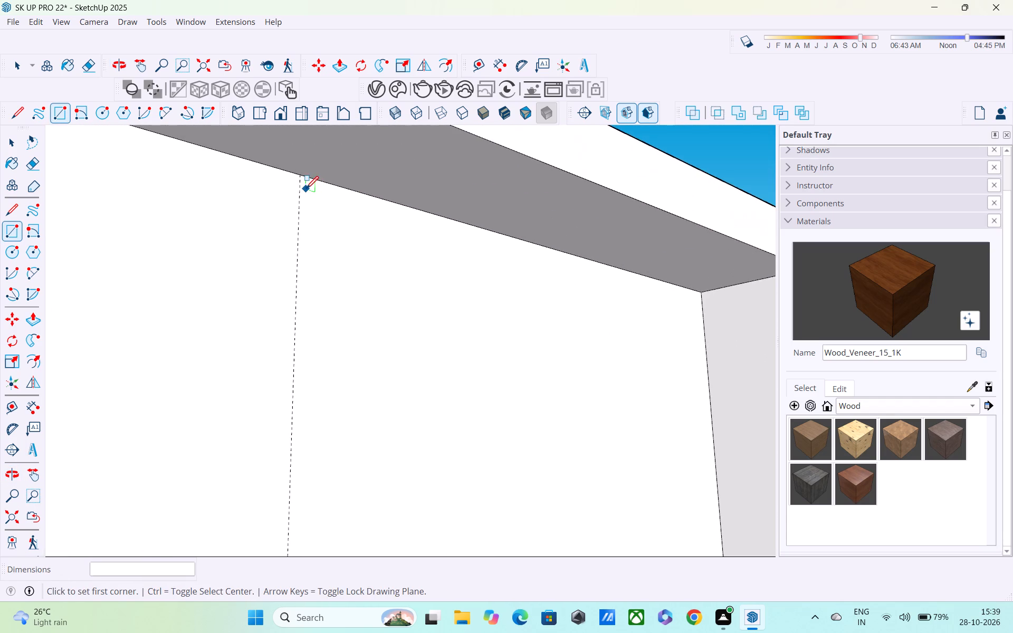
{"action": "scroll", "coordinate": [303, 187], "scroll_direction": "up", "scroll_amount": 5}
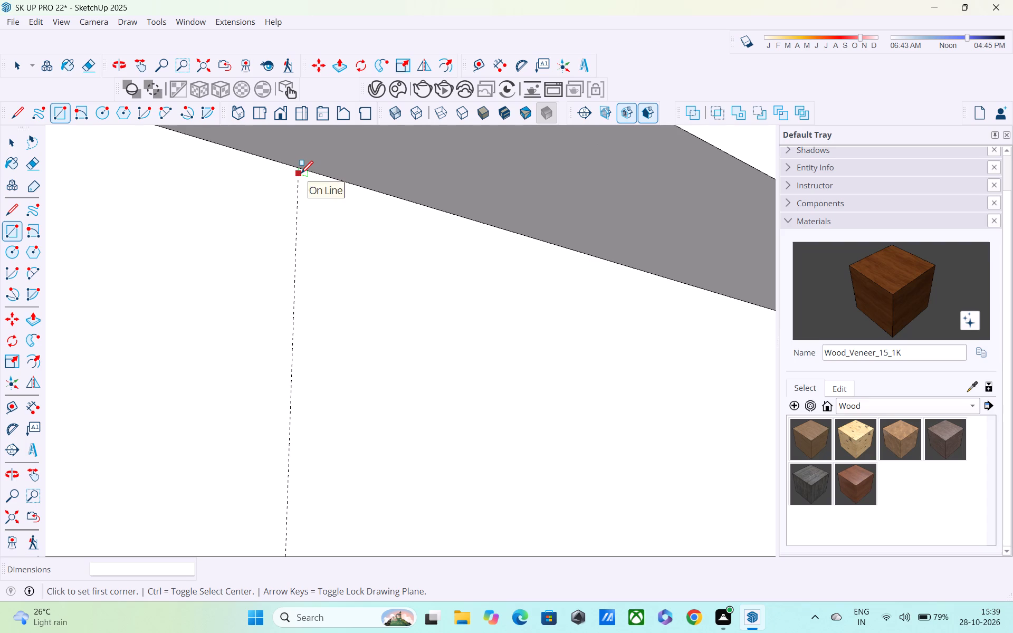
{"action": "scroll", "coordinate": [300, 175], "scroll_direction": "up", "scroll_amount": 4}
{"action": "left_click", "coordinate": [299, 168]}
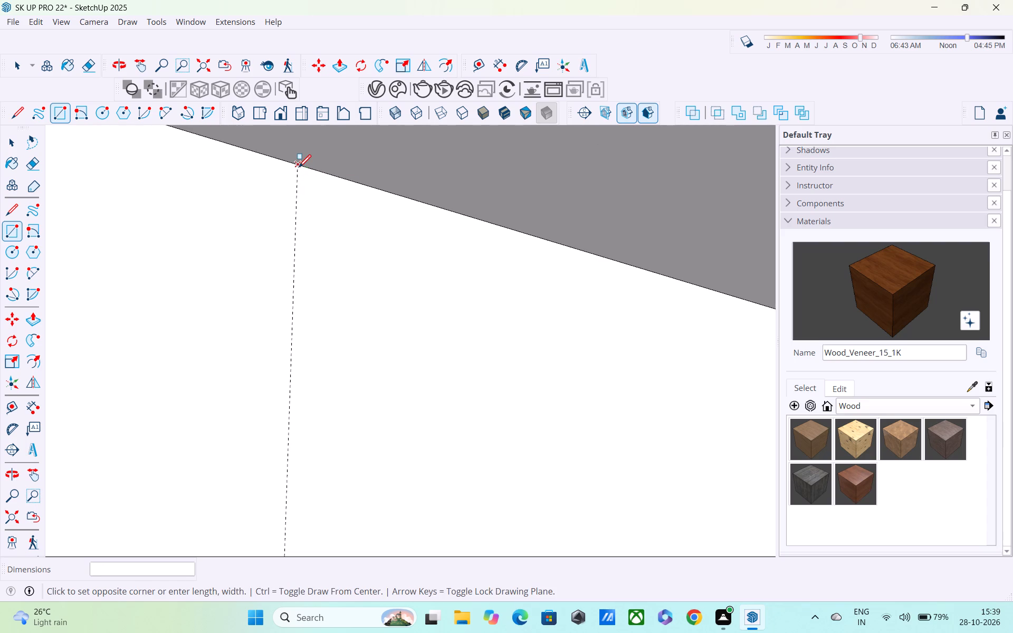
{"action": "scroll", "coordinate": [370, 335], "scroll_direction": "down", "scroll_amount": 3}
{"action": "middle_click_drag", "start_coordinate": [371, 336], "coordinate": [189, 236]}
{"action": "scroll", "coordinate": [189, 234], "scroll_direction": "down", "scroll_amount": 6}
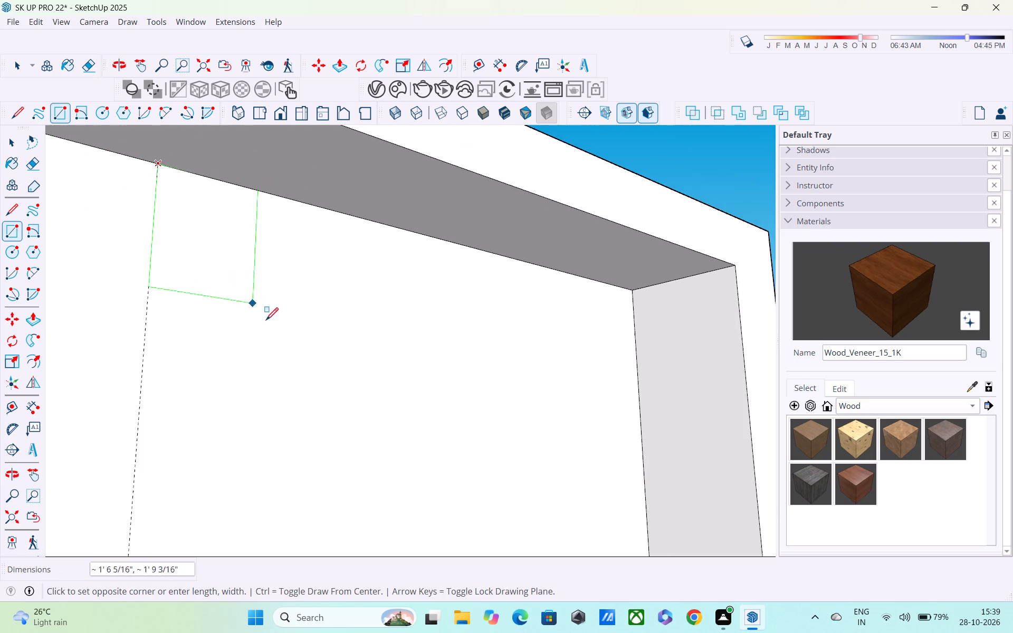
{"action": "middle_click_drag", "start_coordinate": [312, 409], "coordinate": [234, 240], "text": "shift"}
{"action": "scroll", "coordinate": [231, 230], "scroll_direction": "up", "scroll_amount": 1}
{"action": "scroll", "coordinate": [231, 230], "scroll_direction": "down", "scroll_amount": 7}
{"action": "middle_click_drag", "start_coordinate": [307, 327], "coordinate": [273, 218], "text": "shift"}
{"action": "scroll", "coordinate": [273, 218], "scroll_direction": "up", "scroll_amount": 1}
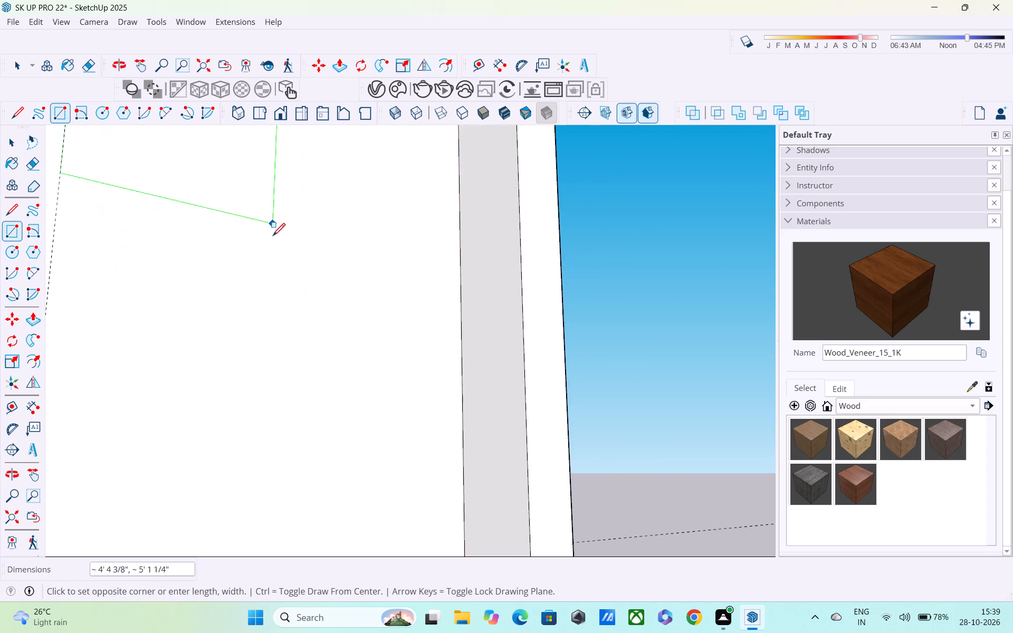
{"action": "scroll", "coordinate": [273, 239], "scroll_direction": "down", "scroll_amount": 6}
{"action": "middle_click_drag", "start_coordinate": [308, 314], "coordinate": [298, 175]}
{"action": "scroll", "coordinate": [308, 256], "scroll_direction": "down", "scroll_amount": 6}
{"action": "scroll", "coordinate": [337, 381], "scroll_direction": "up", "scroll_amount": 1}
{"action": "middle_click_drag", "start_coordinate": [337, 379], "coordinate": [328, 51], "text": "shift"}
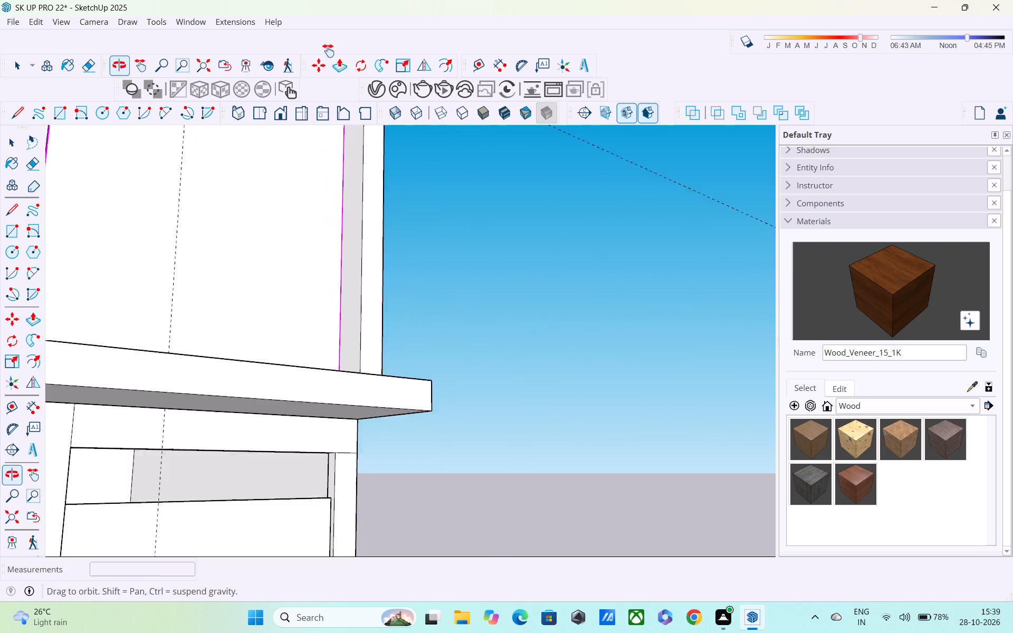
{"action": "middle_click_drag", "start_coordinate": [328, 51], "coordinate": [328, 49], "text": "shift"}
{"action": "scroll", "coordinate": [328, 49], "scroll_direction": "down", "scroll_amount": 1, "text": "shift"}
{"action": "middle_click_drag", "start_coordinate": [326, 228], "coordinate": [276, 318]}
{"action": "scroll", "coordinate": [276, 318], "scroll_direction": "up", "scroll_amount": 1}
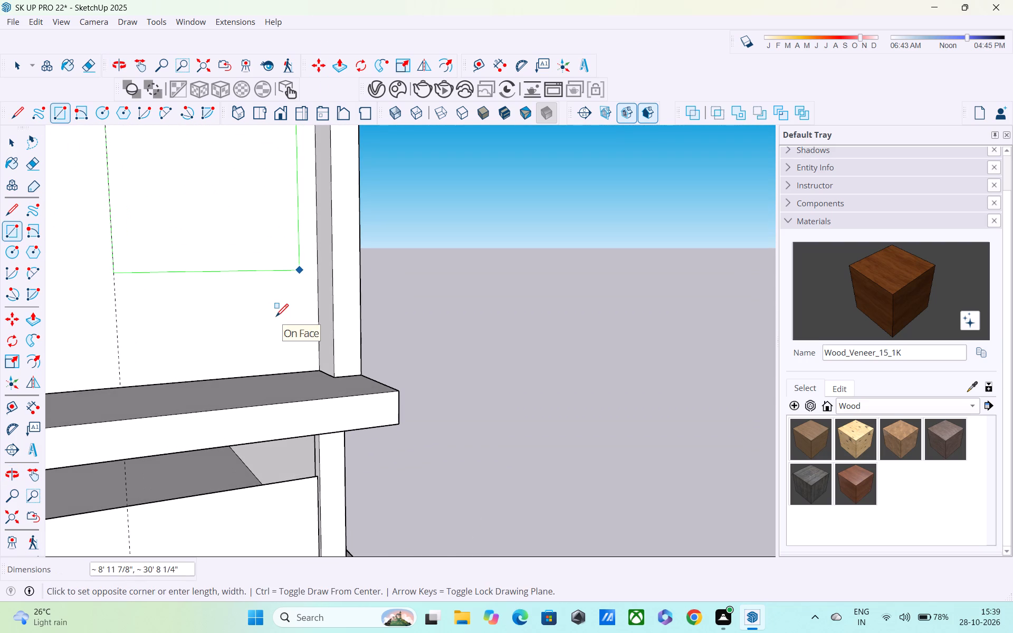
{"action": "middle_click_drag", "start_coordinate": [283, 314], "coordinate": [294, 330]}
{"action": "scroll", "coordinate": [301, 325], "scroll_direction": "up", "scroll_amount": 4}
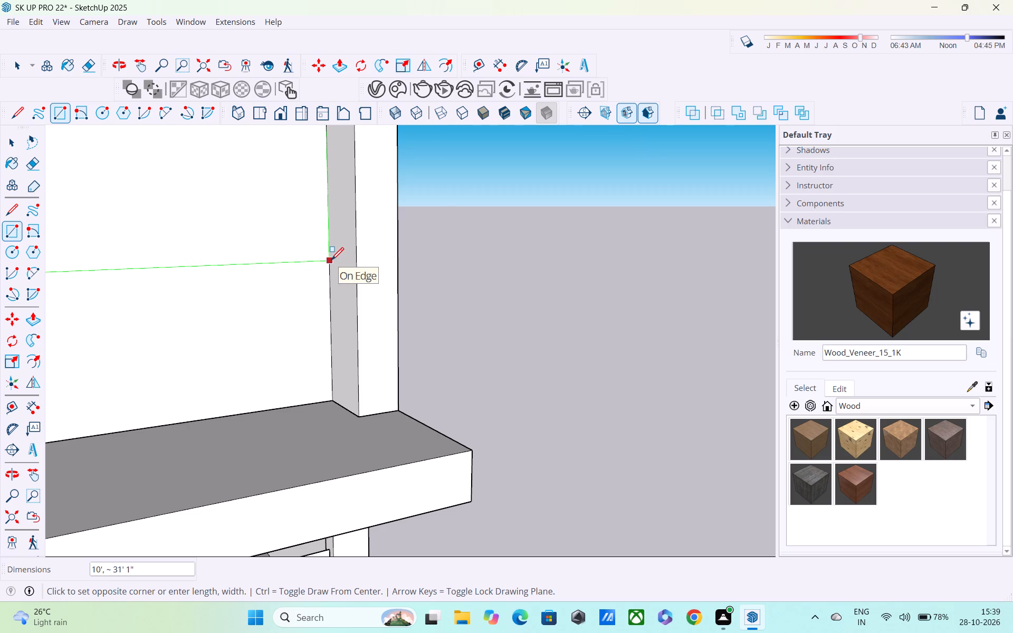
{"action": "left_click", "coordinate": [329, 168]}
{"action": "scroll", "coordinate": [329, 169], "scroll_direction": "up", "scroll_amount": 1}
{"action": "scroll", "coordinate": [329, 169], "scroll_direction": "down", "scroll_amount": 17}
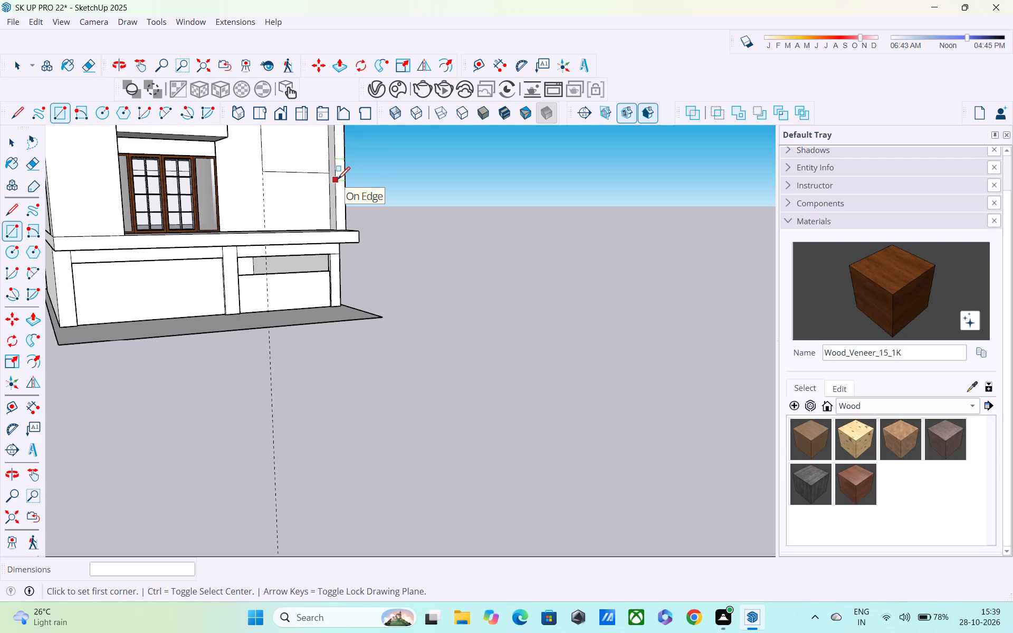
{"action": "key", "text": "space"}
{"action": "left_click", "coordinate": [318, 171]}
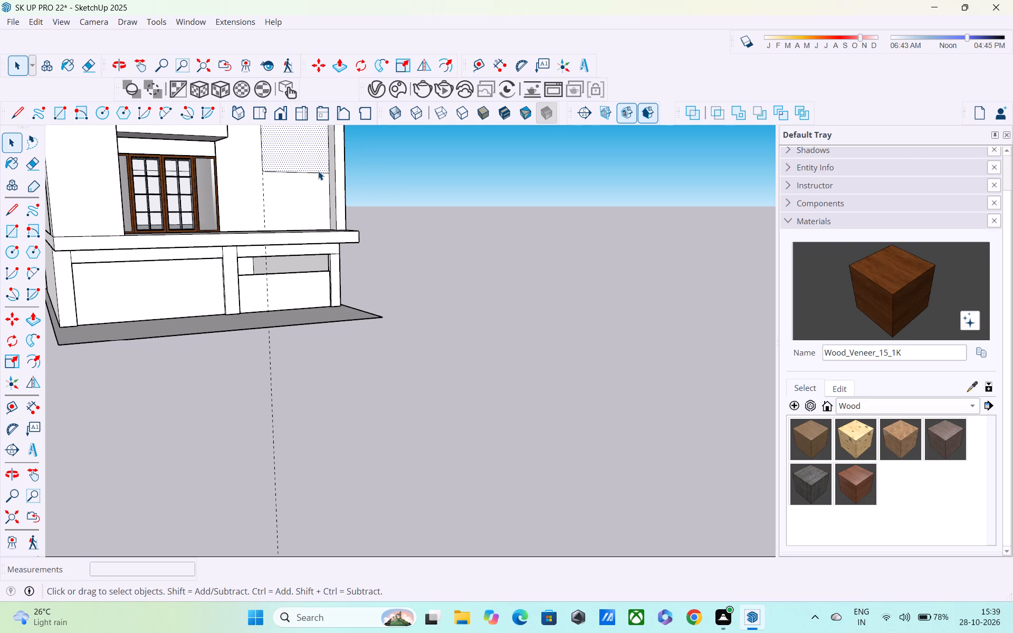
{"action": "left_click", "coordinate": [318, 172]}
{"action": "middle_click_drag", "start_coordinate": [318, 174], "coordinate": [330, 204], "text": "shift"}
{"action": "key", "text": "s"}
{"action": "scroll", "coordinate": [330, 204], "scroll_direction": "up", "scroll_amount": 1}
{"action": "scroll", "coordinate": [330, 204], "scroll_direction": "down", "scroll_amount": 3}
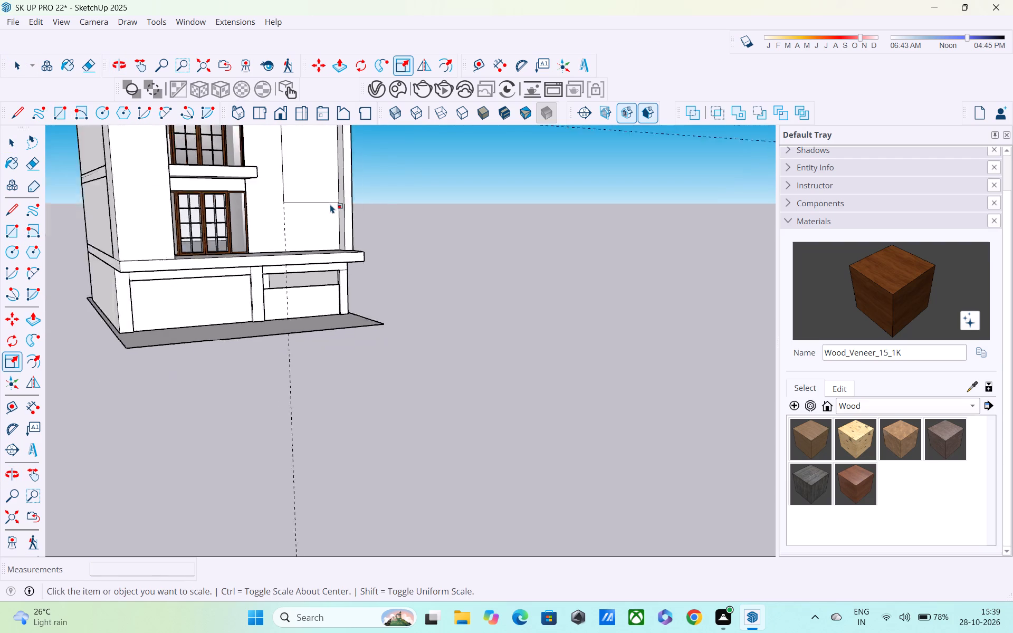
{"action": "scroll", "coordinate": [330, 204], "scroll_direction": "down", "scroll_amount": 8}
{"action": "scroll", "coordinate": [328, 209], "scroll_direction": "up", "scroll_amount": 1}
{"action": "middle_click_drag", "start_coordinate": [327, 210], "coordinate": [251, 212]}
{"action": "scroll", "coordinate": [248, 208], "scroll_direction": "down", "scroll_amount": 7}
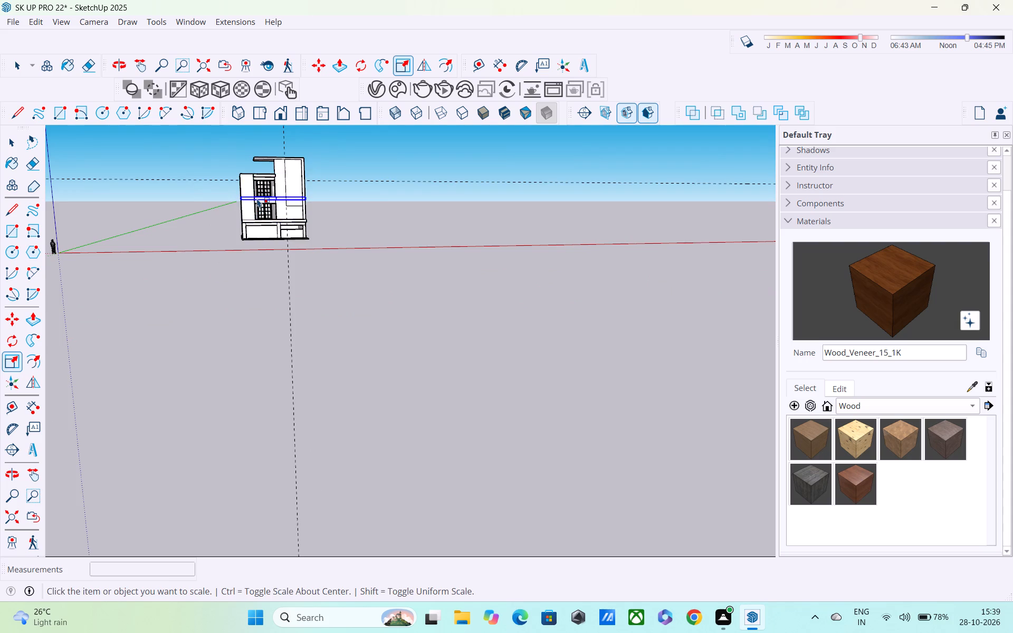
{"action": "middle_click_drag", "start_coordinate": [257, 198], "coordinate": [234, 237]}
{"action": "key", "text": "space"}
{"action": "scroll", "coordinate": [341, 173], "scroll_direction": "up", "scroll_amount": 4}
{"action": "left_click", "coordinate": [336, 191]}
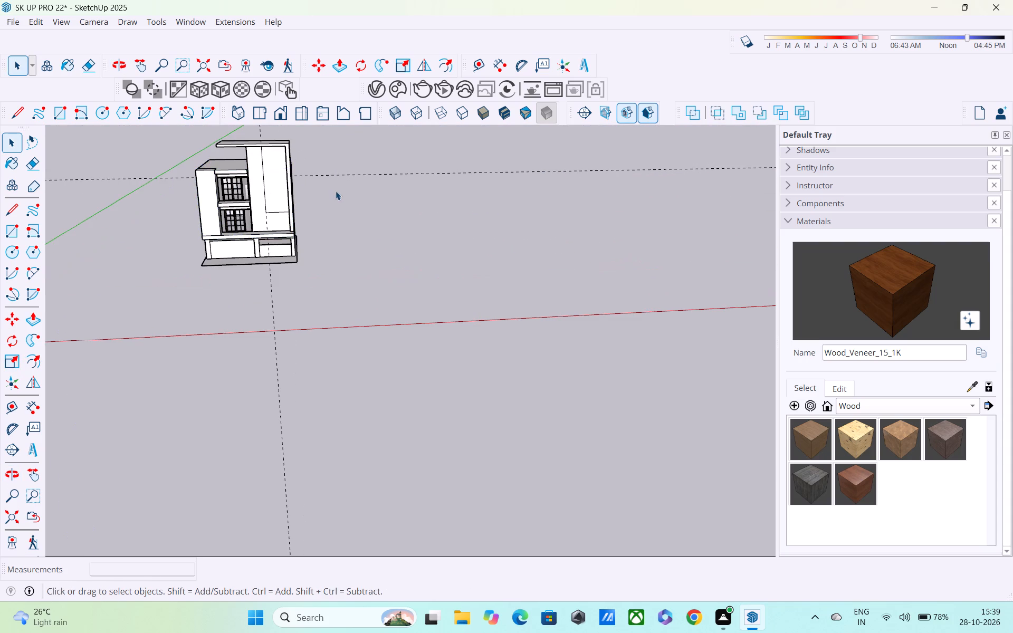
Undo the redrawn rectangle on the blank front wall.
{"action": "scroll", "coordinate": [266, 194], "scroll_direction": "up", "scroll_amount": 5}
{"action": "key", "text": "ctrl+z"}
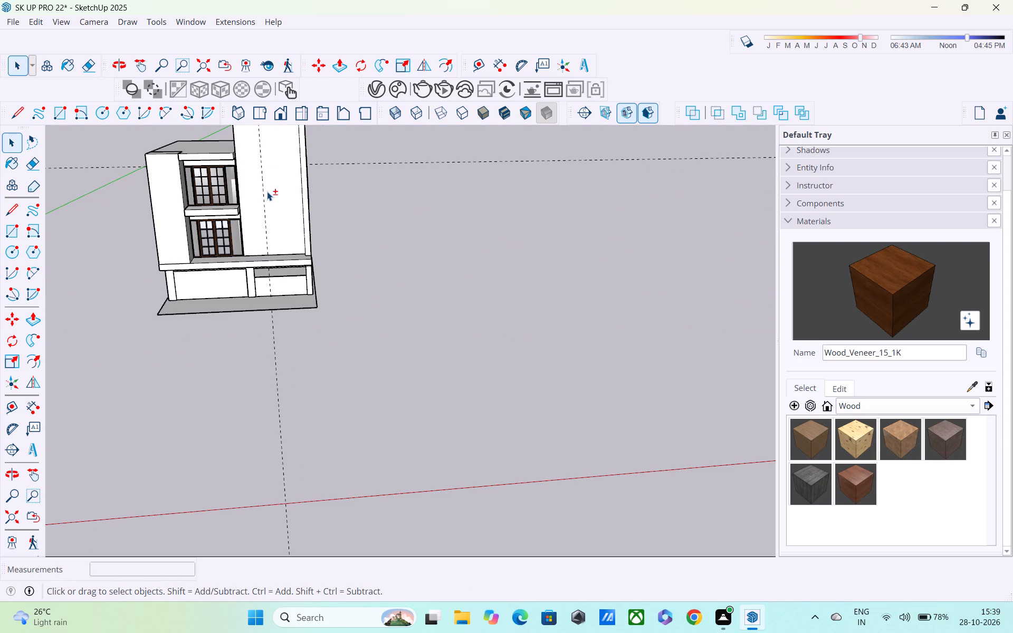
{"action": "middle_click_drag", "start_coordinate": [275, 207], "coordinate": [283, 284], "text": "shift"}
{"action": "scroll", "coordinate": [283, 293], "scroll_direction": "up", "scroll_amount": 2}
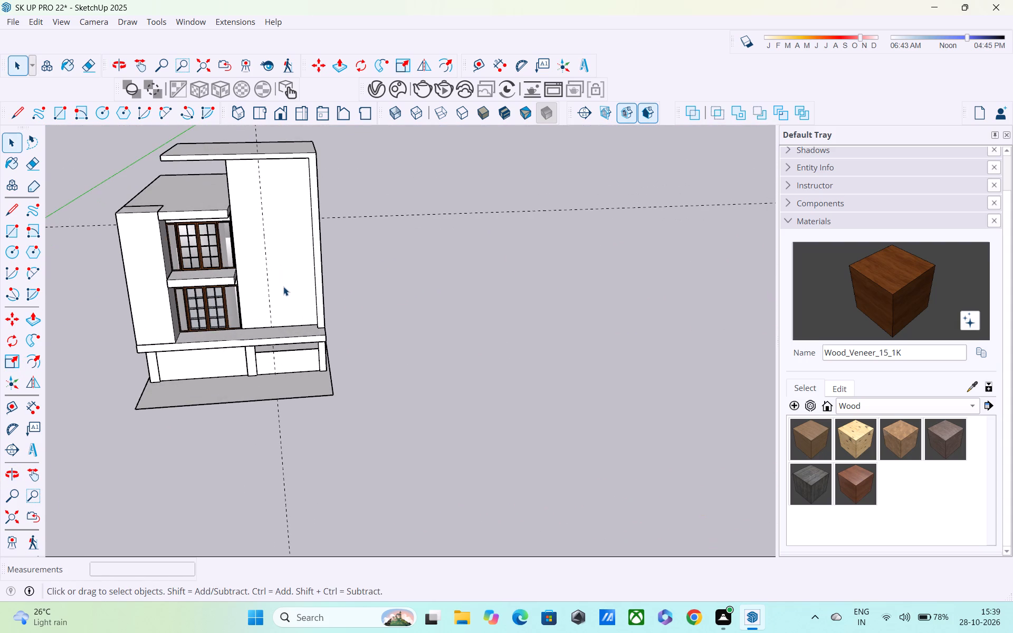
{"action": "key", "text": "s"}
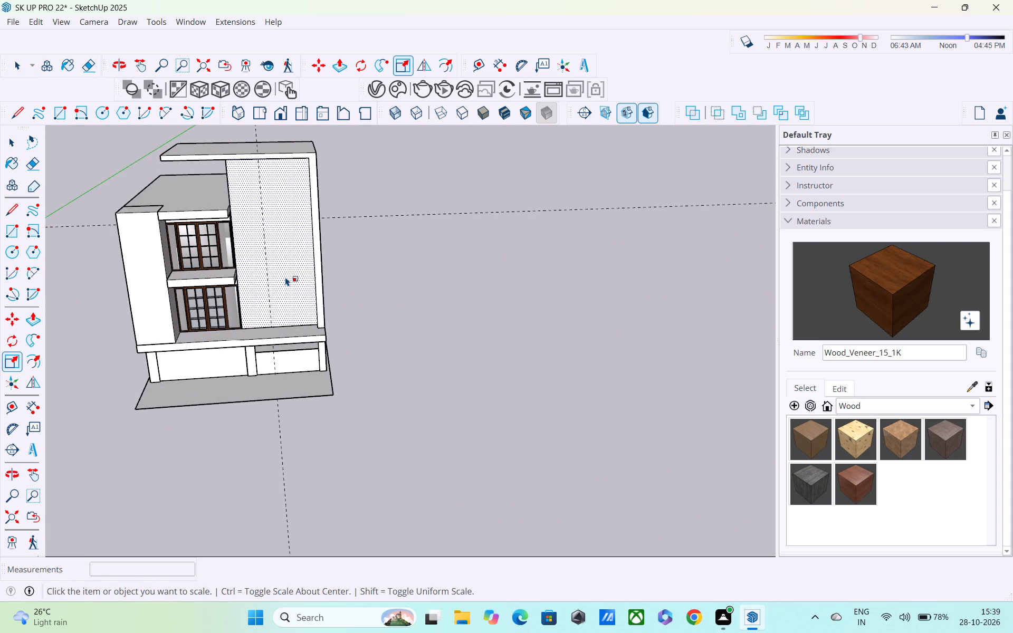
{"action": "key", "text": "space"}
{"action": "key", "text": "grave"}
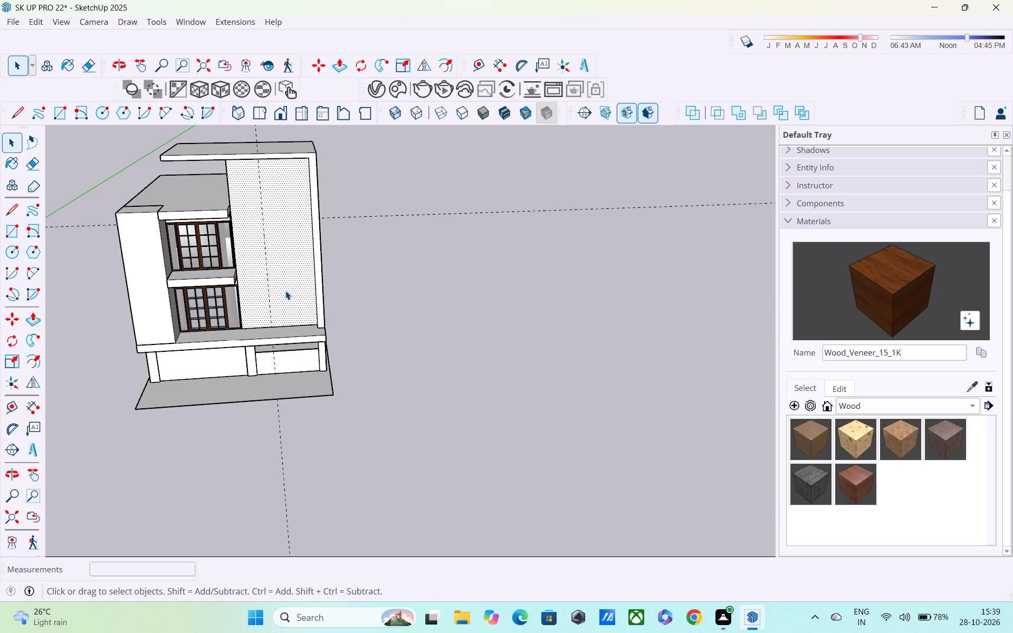
Draw a tall rectangle on the blank front wall from the vertical guide above the base slab to the wall's upper column-side corner.
{"action": "left_click", "coordinate": [434, 265]}
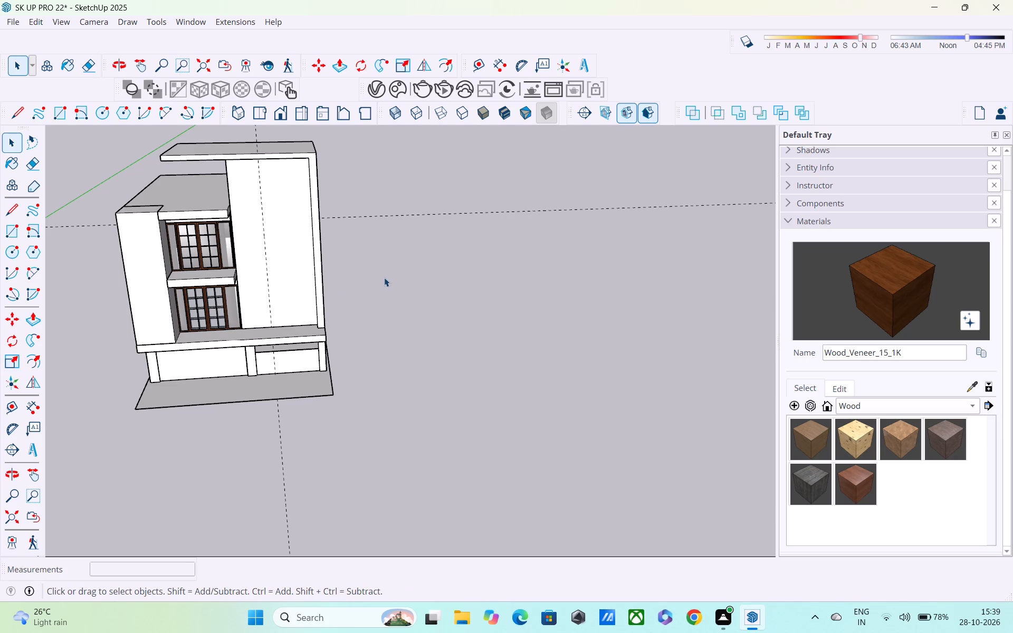
{"action": "key", "text": "r"}
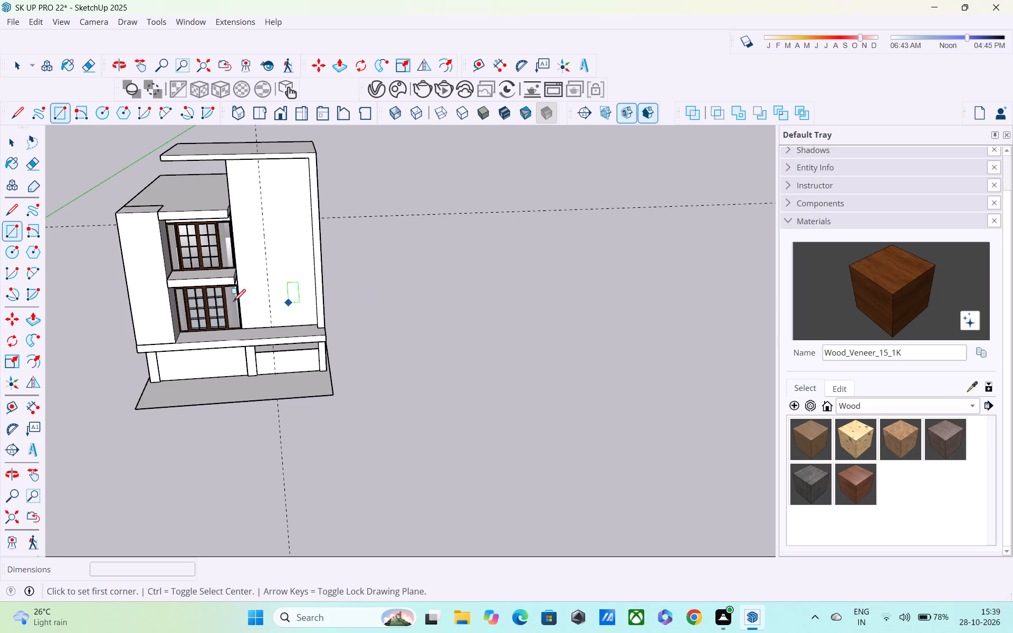
{"action": "middle_click_drag", "start_coordinate": [258, 304], "coordinate": [242, 204]}
{"action": "scroll", "coordinate": [245, 280], "scroll_direction": "up", "scroll_amount": 4}
{"action": "scroll", "coordinate": [271, 321], "scroll_direction": "up", "scroll_amount": 6}
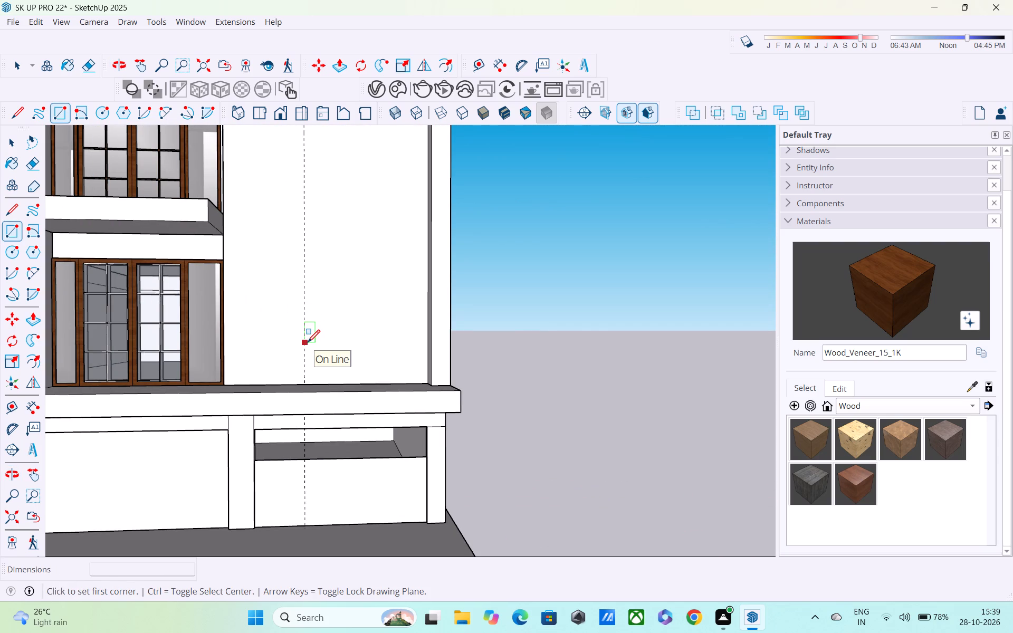
{"action": "left_click", "coordinate": [308, 343]}
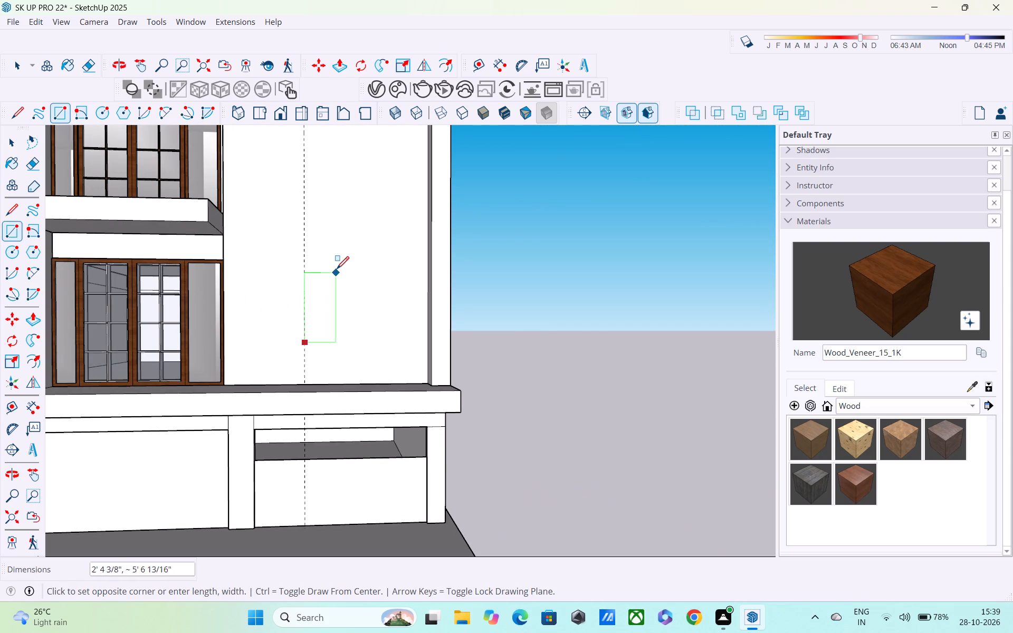
{"action": "middle_click_drag", "start_coordinate": [337, 270], "coordinate": [345, 483], "text": "shift"}
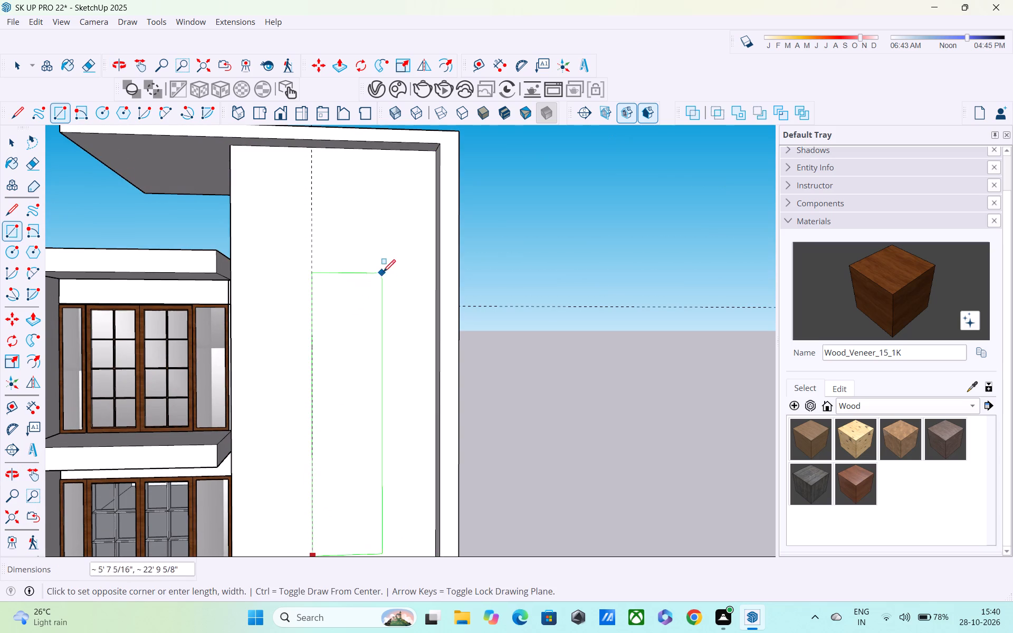
{"action": "middle_click_drag", "start_coordinate": [385, 275], "coordinate": [394, 415]}
{"action": "middle_click_drag", "start_coordinate": [400, 385], "coordinate": [466, 275]}
{"action": "scroll", "coordinate": [466, 275], "scroll_direction": "up", "scroll_amount": 4}
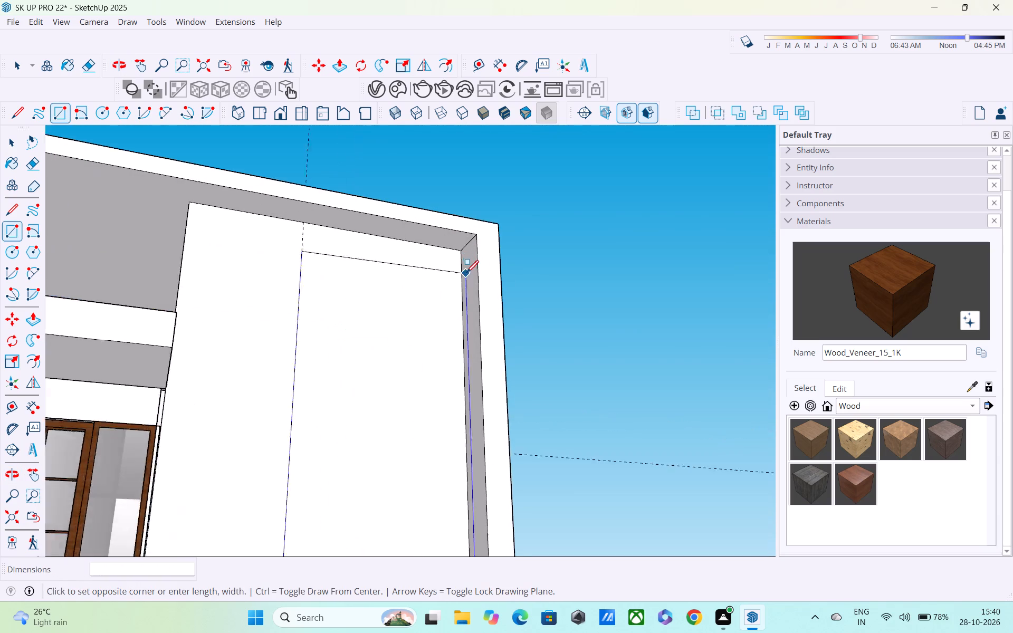
{"action": "scroll", "coordinate": [466, 274], "scroll_direction": "up", "scroll_amount": 1}
{"action": "left_click", "coordinate": [460, 247]}
Offset the tall rectangle's outline 2' inward to form an inner panel.
{"action": "scroll", "coordinate": [453, 284], "scroll_direction": "down", "scroll_amount": 6}
{"action": "middle_click_drag", "start_coordinate": [447, 324], "coordinate": [424, 347]}
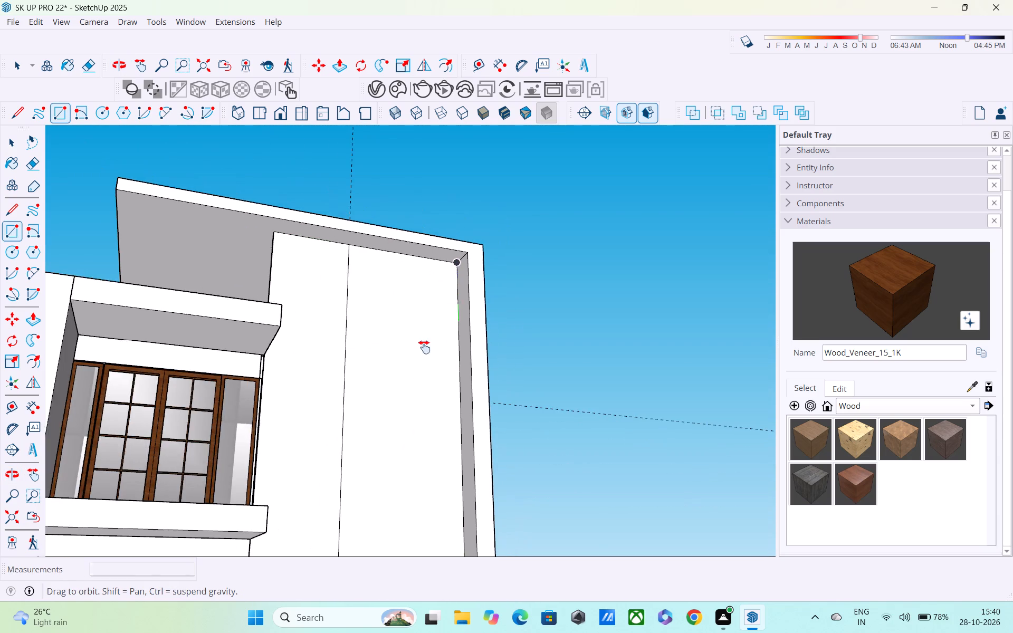
{"action": "middle_click_drag", "start_coordinate": [424, 347], "coordinate": [394, 210]}
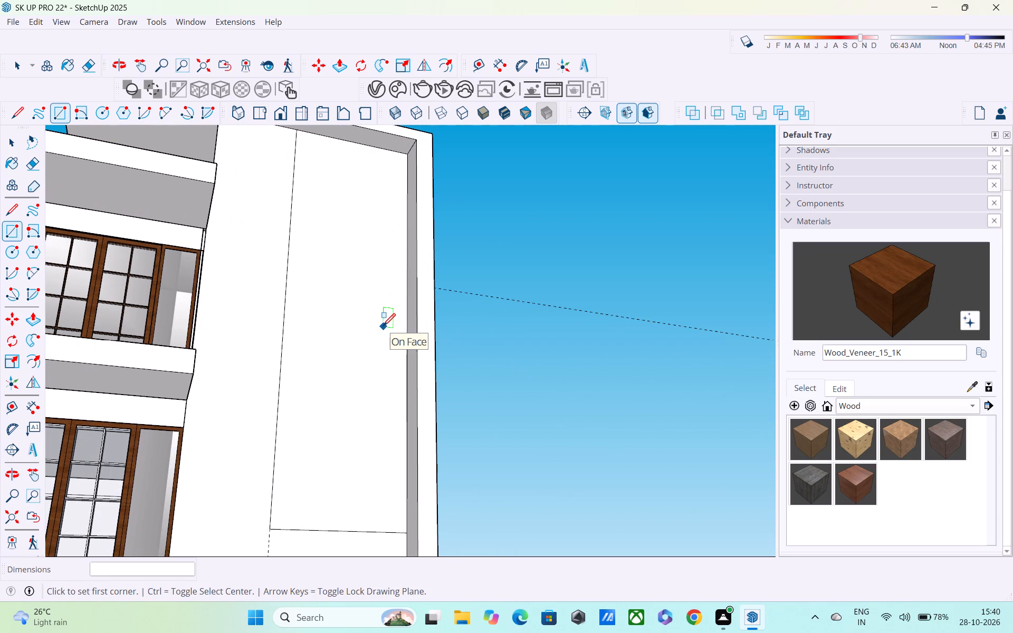
{"action": "key", "text": "f"}
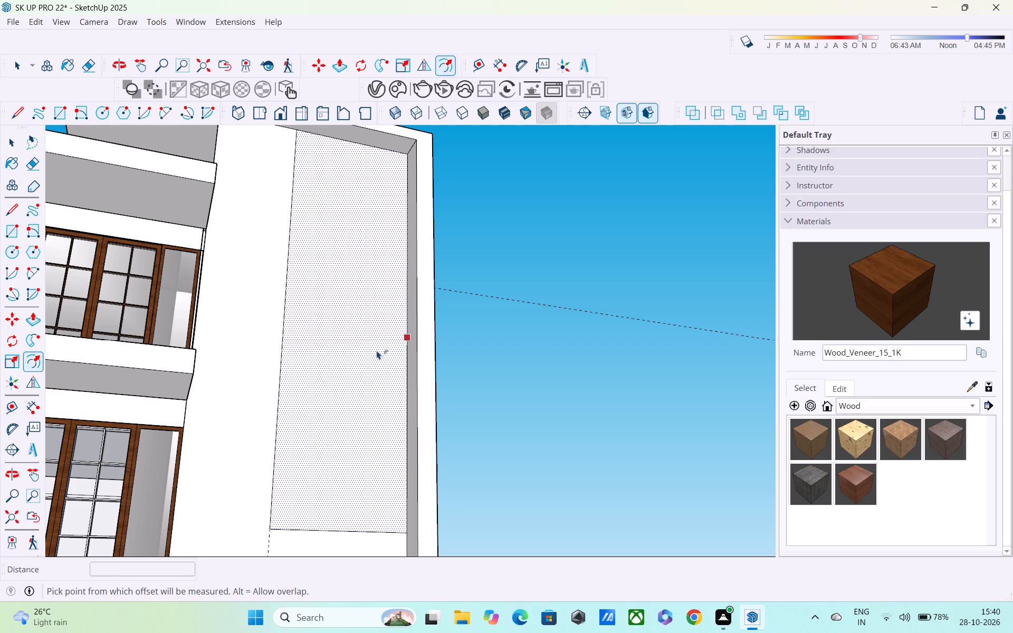
{"action": "left_click", "coordinate": [374, 358]}
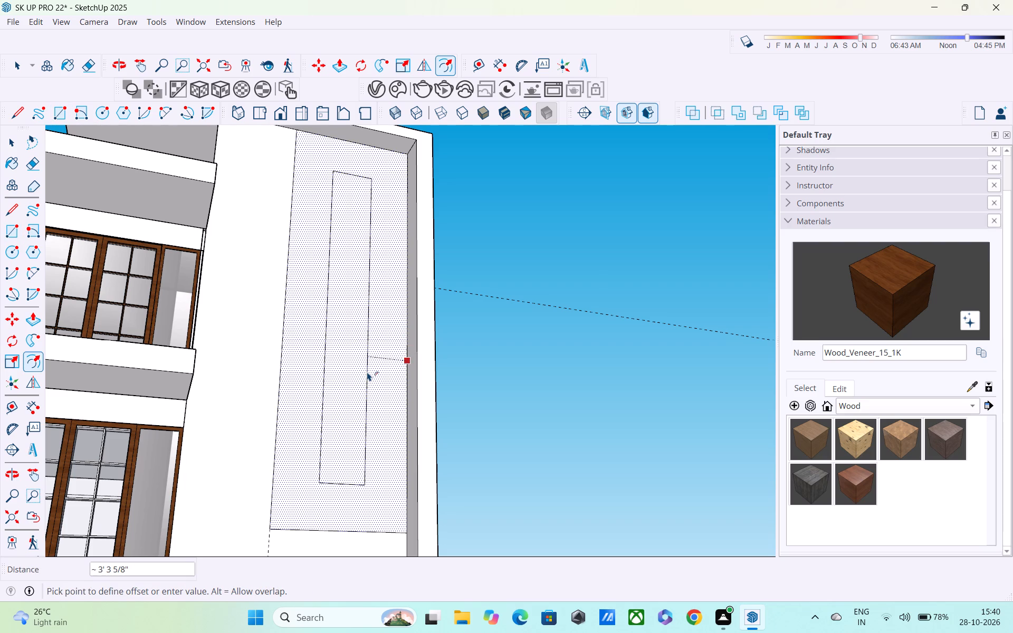
{"action": "type", "text": "2'"}
{"action": "key", "text": "Return"}
{"action": "scroll", "coordinate": [367, 372], "scroll_direction": "up", "scroll_amount": 1}
{"action": "scroll", "coordinate": [367, 372], "scroll_direction": "down", "scroll_amount": 5}
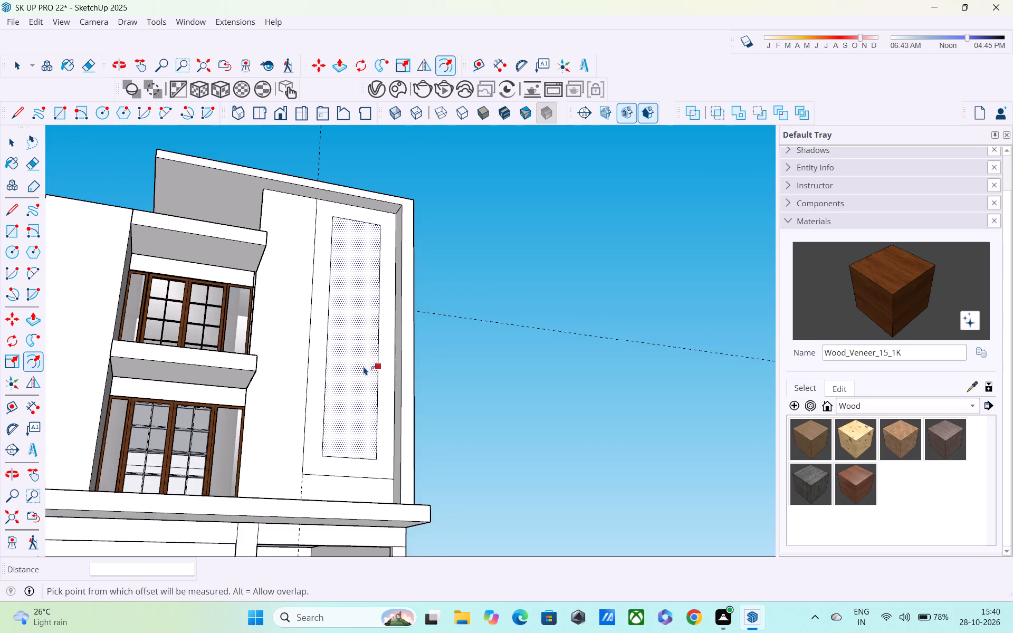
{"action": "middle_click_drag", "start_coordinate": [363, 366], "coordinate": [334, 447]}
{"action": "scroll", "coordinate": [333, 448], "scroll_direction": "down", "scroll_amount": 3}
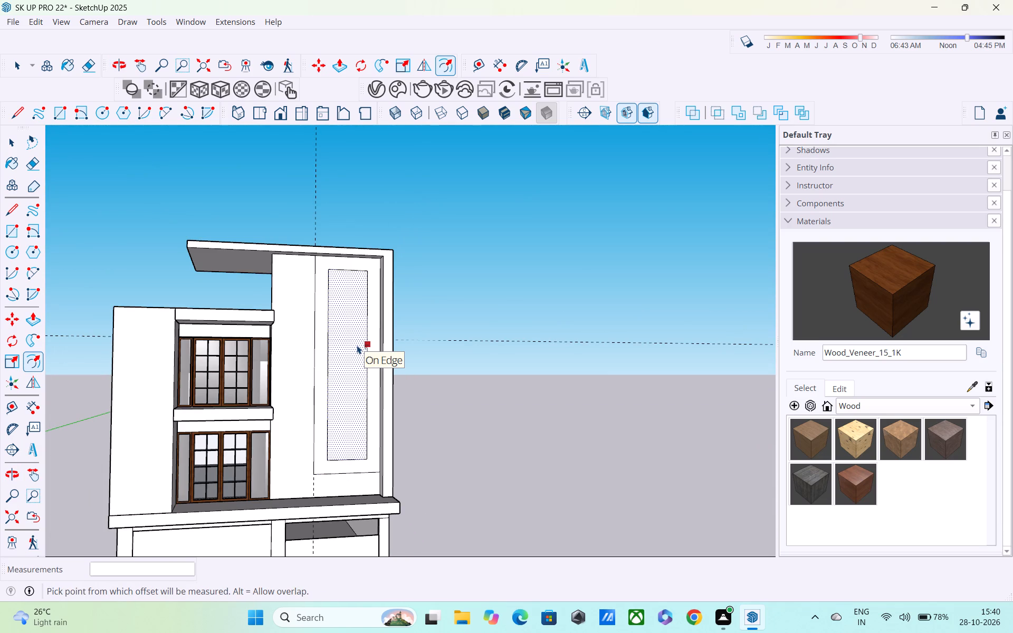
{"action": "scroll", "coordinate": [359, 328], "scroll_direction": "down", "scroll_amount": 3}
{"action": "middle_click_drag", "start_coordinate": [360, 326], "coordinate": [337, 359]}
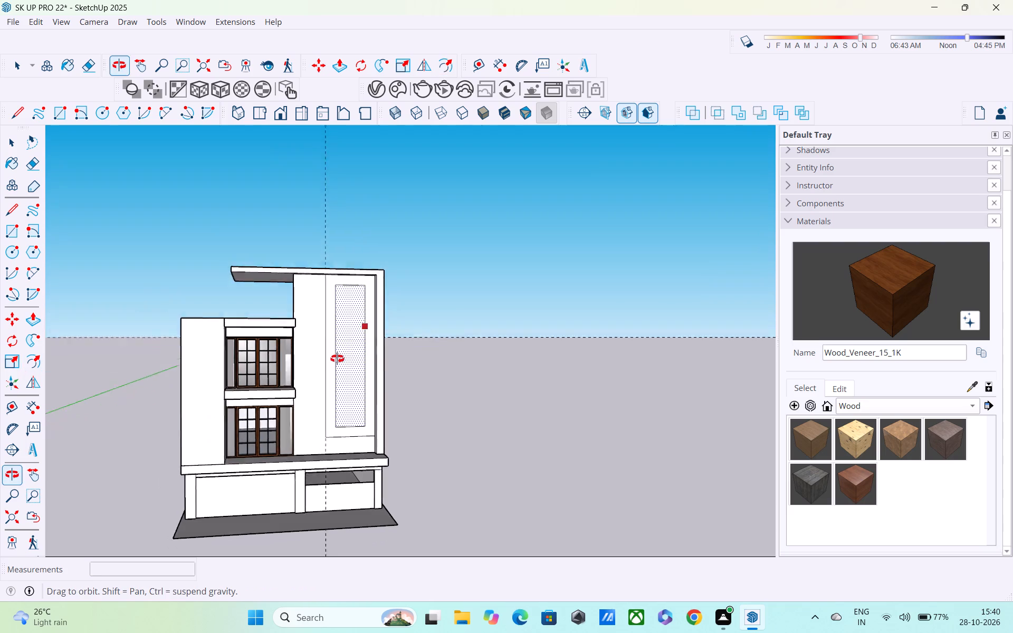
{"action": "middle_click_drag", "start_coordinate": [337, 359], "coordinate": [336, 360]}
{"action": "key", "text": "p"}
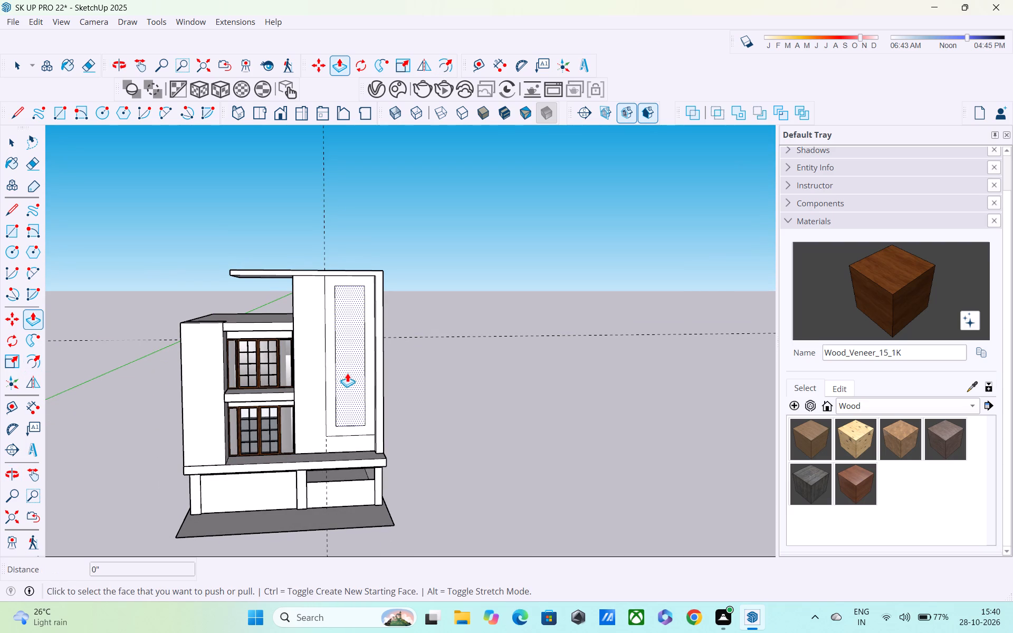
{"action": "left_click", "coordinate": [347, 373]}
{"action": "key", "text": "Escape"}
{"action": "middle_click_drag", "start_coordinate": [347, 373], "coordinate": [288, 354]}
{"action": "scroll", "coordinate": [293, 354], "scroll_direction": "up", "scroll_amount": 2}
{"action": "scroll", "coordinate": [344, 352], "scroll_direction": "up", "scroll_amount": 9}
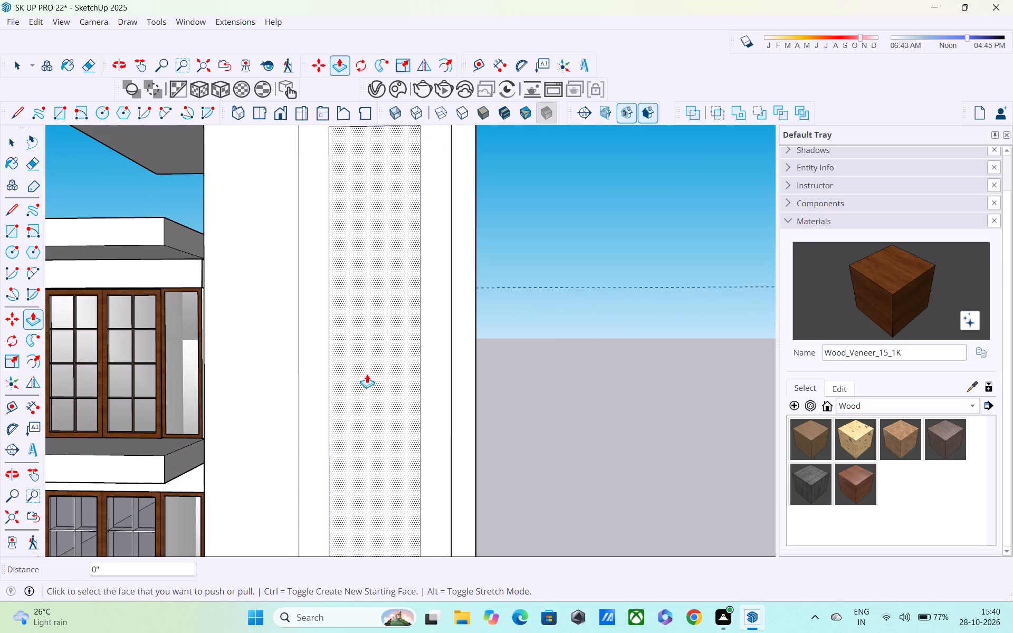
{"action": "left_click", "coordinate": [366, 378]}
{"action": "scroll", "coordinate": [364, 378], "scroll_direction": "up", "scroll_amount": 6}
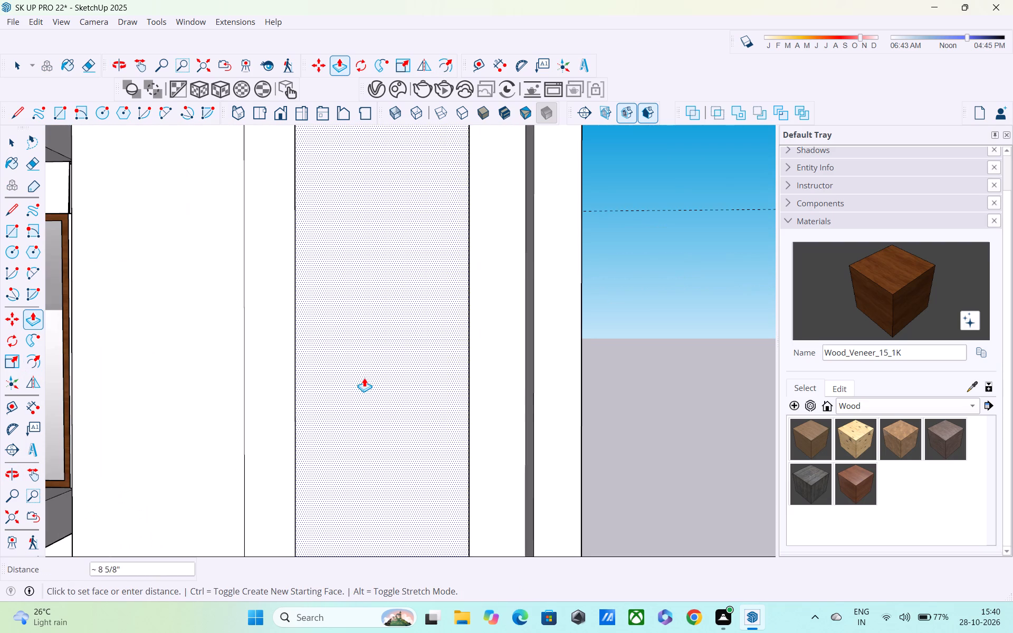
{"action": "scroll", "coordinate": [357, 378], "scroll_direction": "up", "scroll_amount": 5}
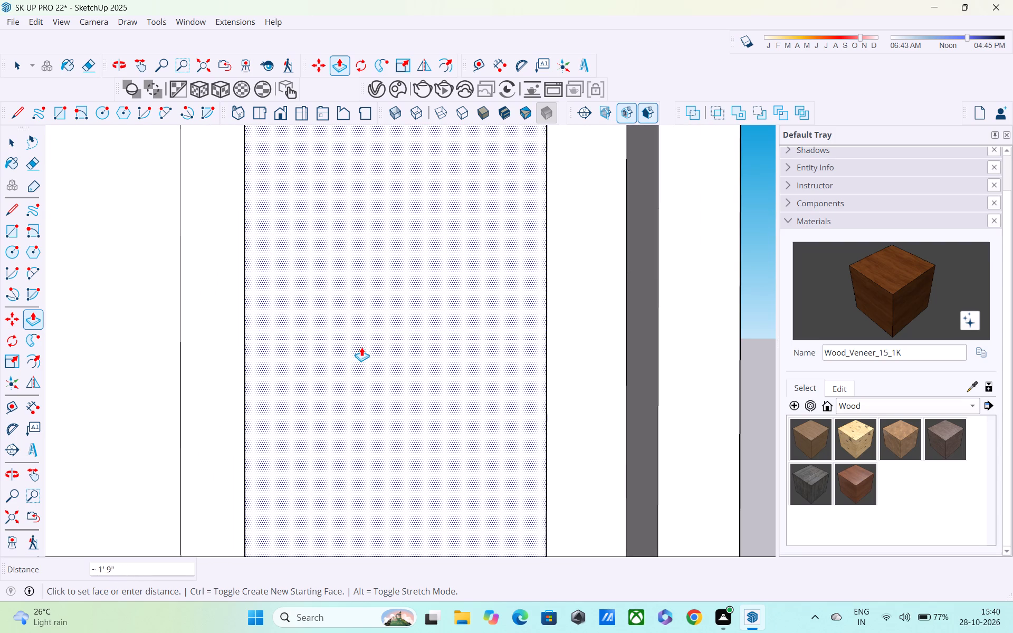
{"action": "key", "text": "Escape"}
Recess the inner panel face 1.5" into the wall with Push/Pull.
{"action": "middle_click_drag", "start_coordinate": [362, 355], "coordinate": [339, 351]}
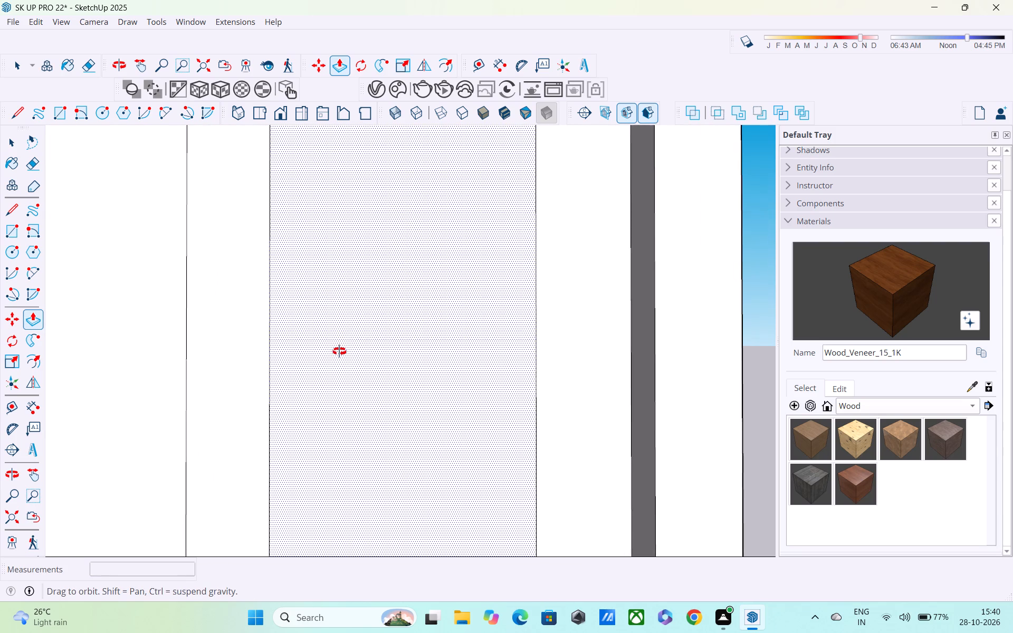
{"action": "middle_click_drag", "start_coordinate": [339, 351], "coordinate": [279, 289]}
{"action": "left_click", "coordinate": [320, 395]}
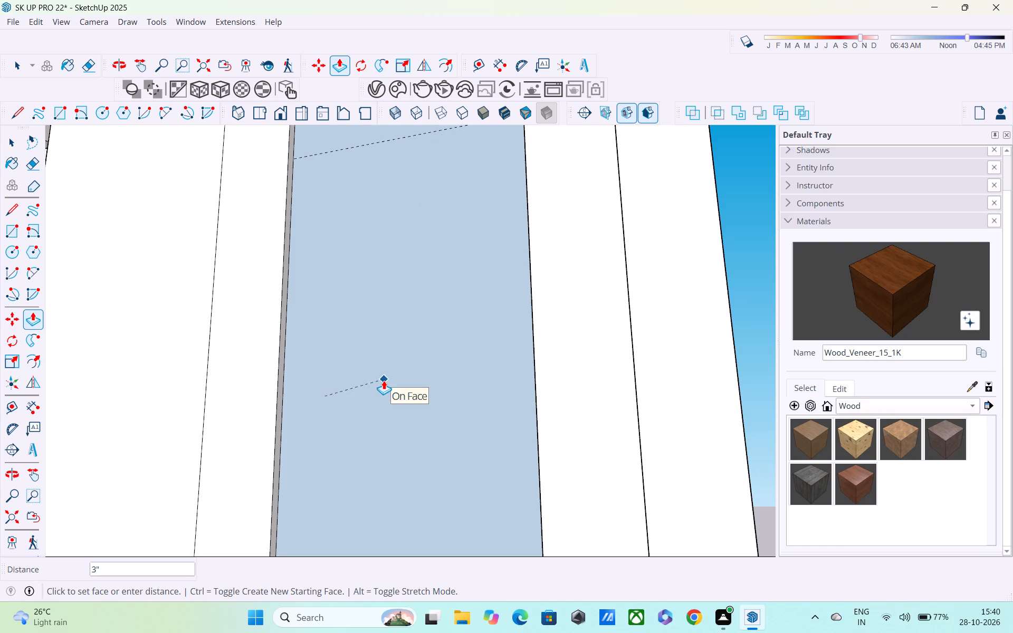
{"action": "key", "text": "Escape"}
{"action": "left_click", "coordinate": [365, 427]}
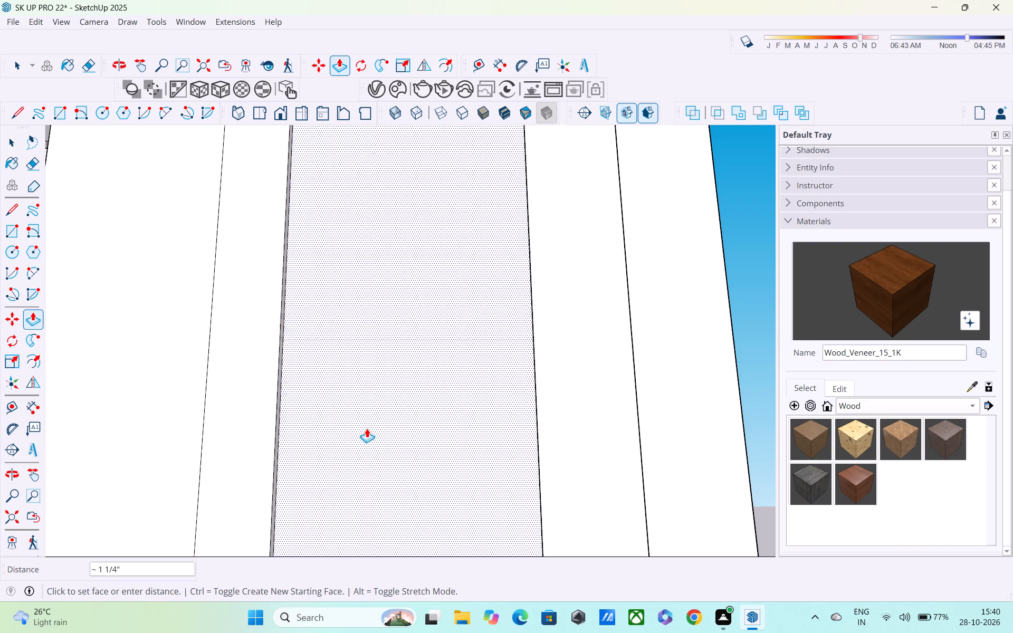
{"action": "type", "text": "1.5\""}
{"action": "key", "text": "Return"}
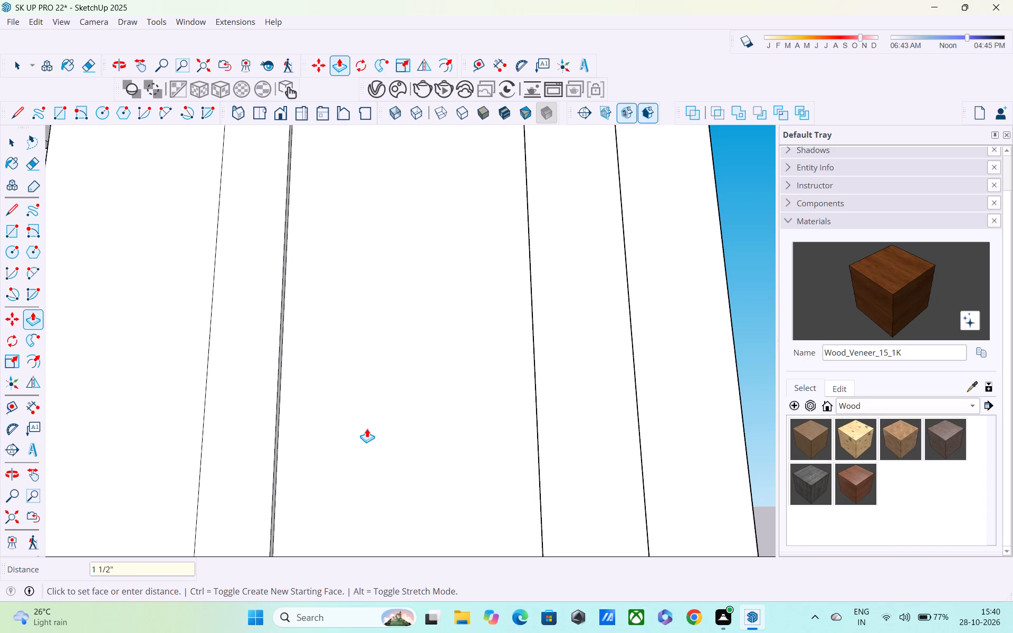
Copy the top edge of the recessed panel face 1" downward along the face.
{"action": "scroll", "coordinate": [367, 428], "scroll_direction": "down", "scroll_amount": 4}
{"action": "middle_click_drag", "start_coordinate": [372, 433], "coordinate": [389, 350], "text": "shift"}
{"action": "scroll", "coordinate": [391, 353], "scroll_direction": "down", "scroll_amount": 5}
{"action": "key", "text": "space"}
{"action": "scroll", "coordinate": [394, 358], "scroll_direction": "up", "scroll_amount": 1}
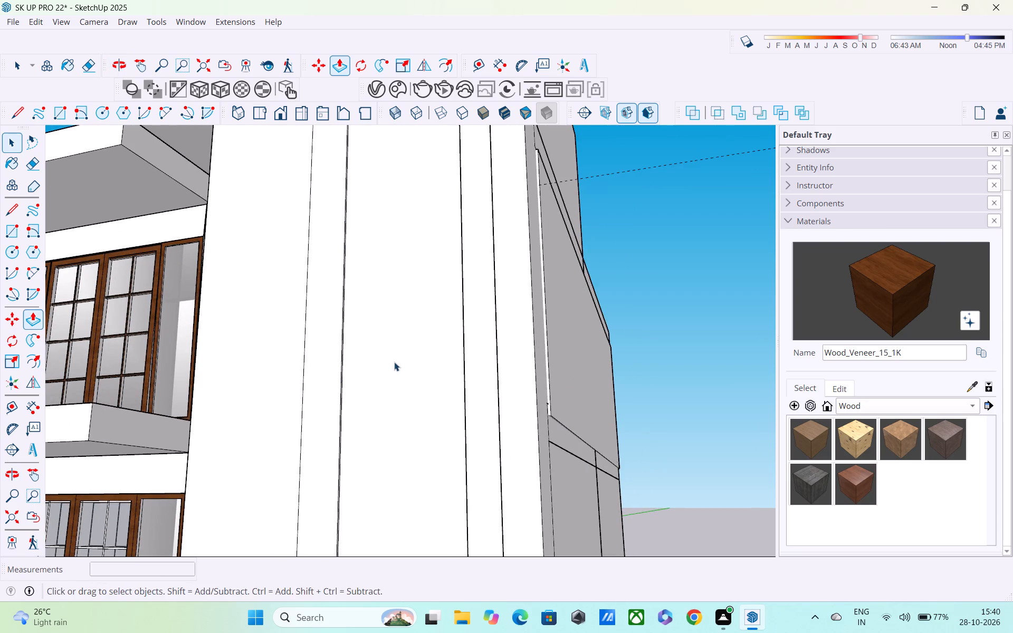
{"action": "middle_click_drag", "start_coordinate": [395, 366], "coordinate": [396, 443]}
{"action": "scroll", "coordinate": [396, 443], "scroll_direction": "up", "scroll_amount": 1}
{"action": "scroll", "coordinate": [396, 436], "scroll_direction": "down", "scroll_amount": 6}
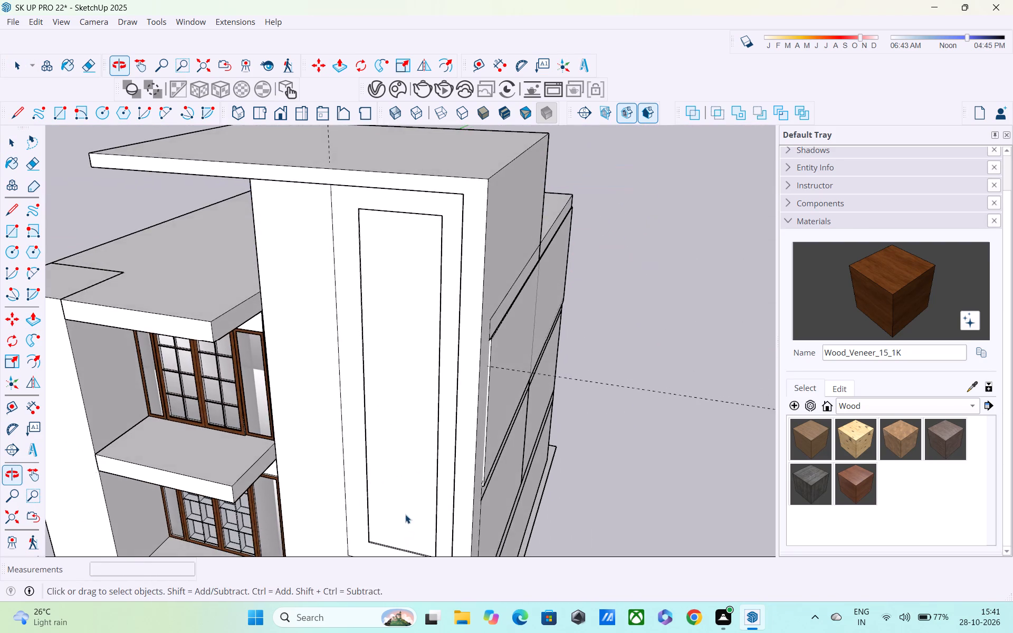
{"action": "middle_click_drag", "start_coordinate": [418, 524], "coordinate": [423, 589], "text": "shift"}
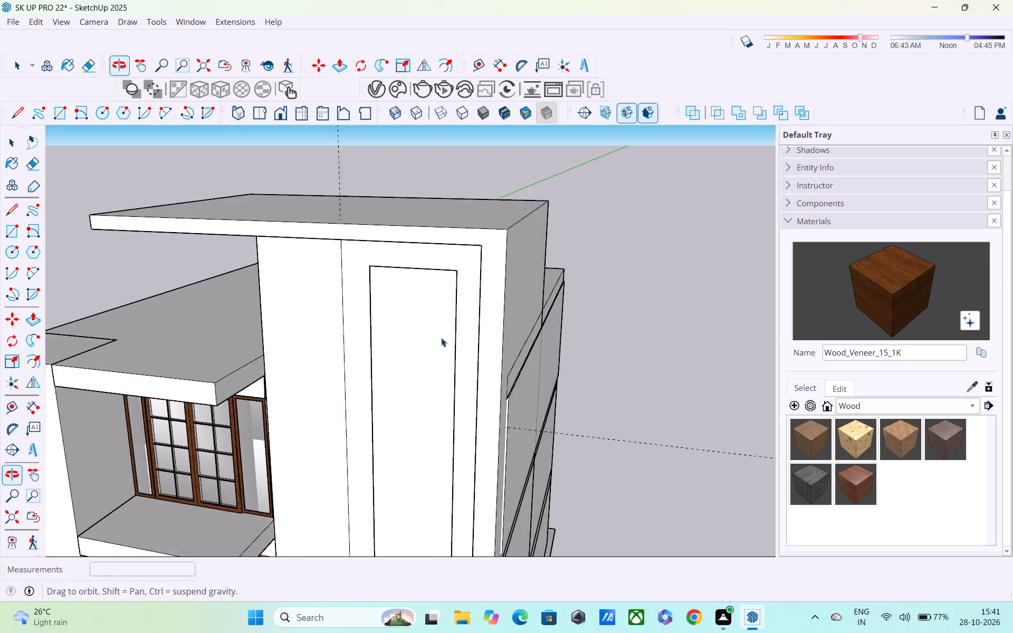
{"action": "middle_click_drag", "start_coordinate": [425, 359], "coordinate": [432, 225]}
{"action": "scroll", "coordinate": [431, 246], "scroll_direction": "up", "scroll_amount": 5}
{"action": "key", "text": "space"}
{"action": "scroll", "coordinate": [437, 204], "scroll_direction": "up", "scroll_amount": 6}
{"action": "scroll", "coordinate": [435, 194], "scroll_direction": "down", "scroll_amount": 1}
{"action": "scroll", "coordinate": [435, 194], "scroll_direction": "up", "scroll_amount": 7}
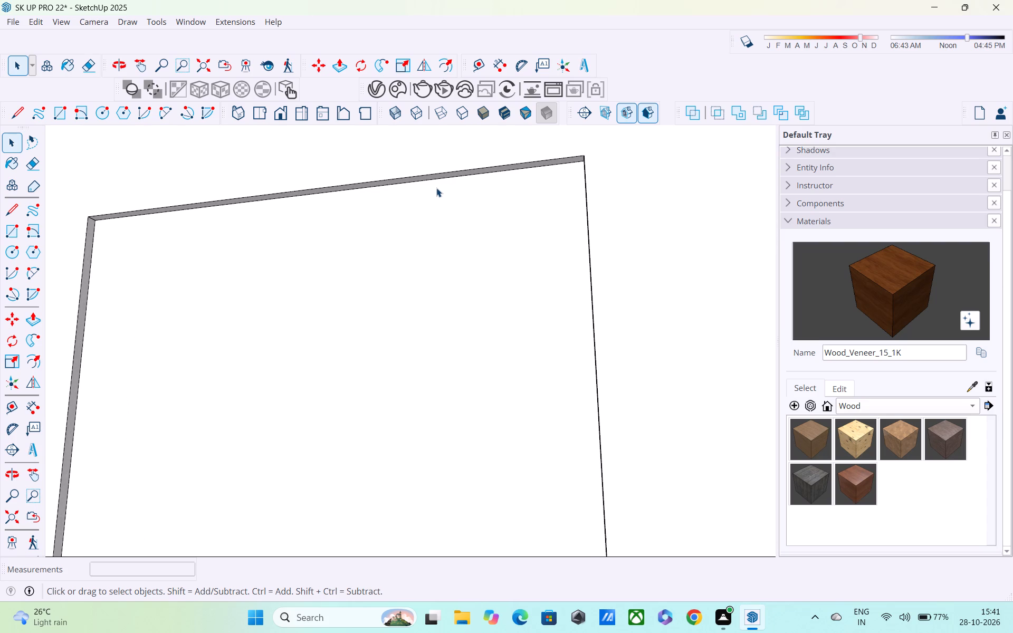
{"action": "left_click", "coordinate": [439, 179]}
{"action": "key", "text": "m"}
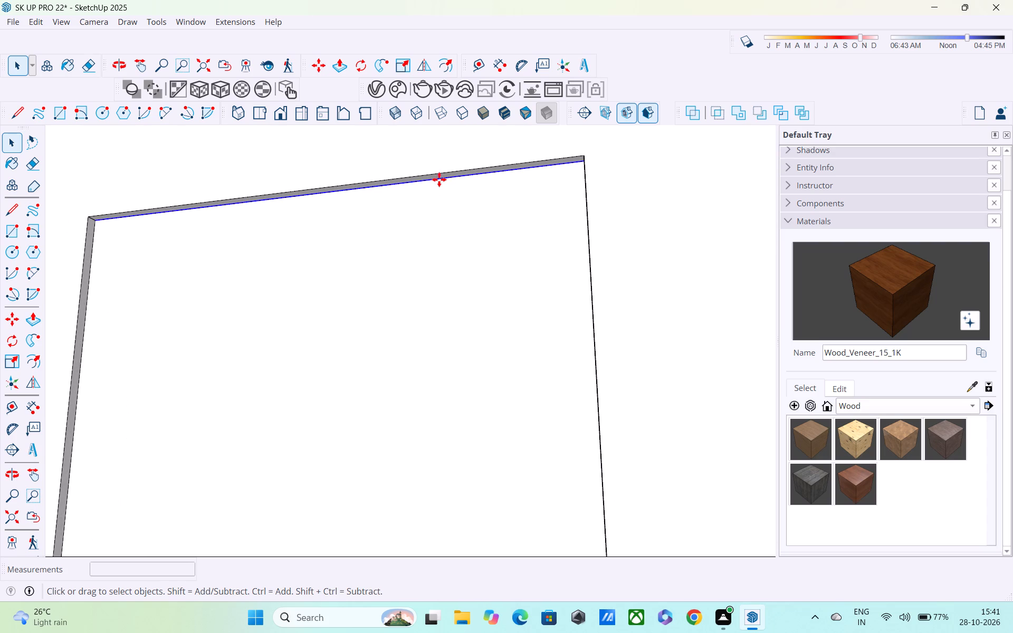
{"action": "left_click", "coordinate": [100, 223]}
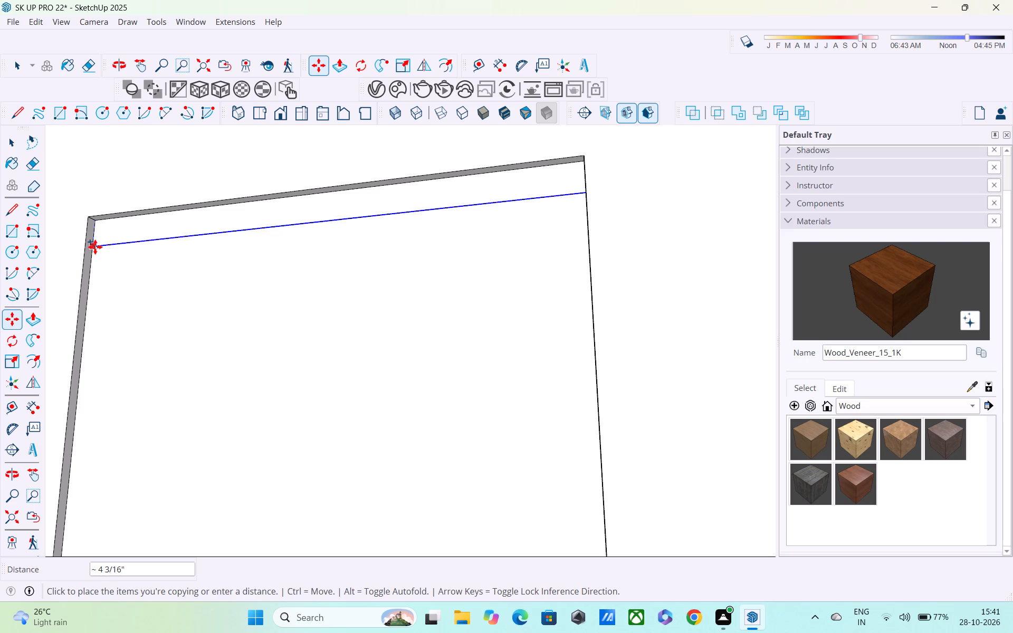
{"action": "key", "text": "1"}
{"action": "key", "text": "shift+quotedbl"}
{"action": "key", "text": "Return"}
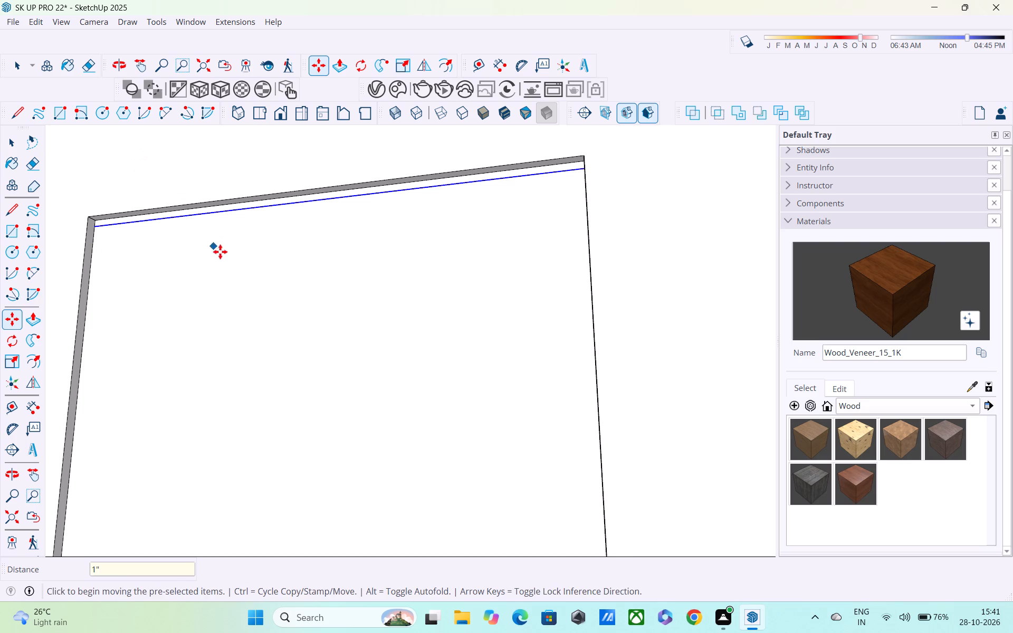
Copy the recessed panel's top edge and the line 1" below it straight down about 28' 8 1/8" to the panel's bottom corner.
{"action": "scroll", "coordinate": [220, 254], "scroll_direction": "up", "scroll_amount": 5}
{"action": "scroll", "coordinate": [185, 212], "scroll_direction": "up", "scroll_amount": 2, "text": "shift"}
{"action": "key", "text": "space"}
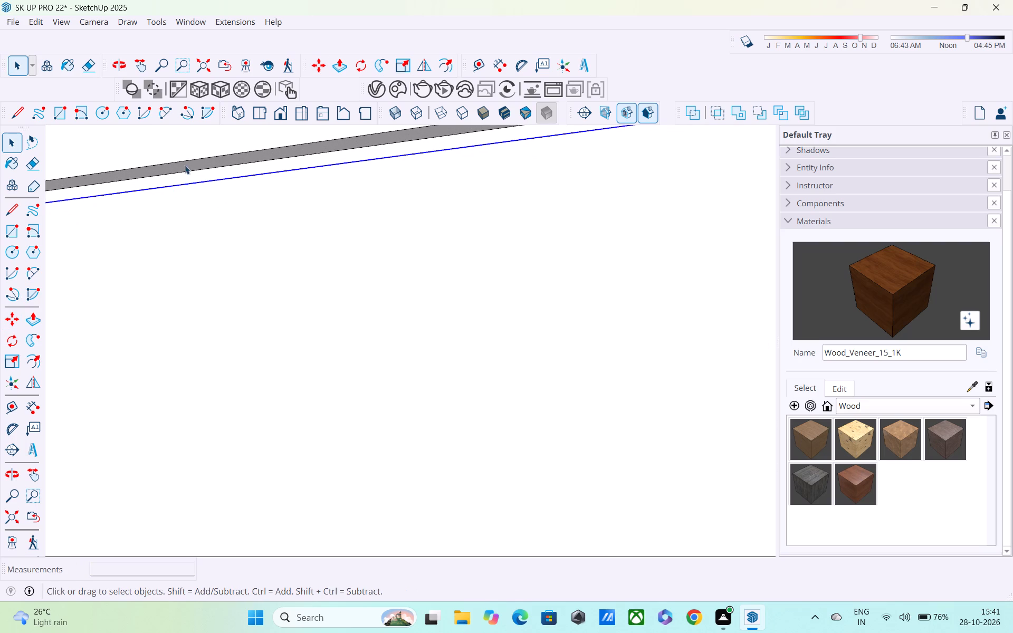
{"action": "left_click", "coordinate": [185, 171]}
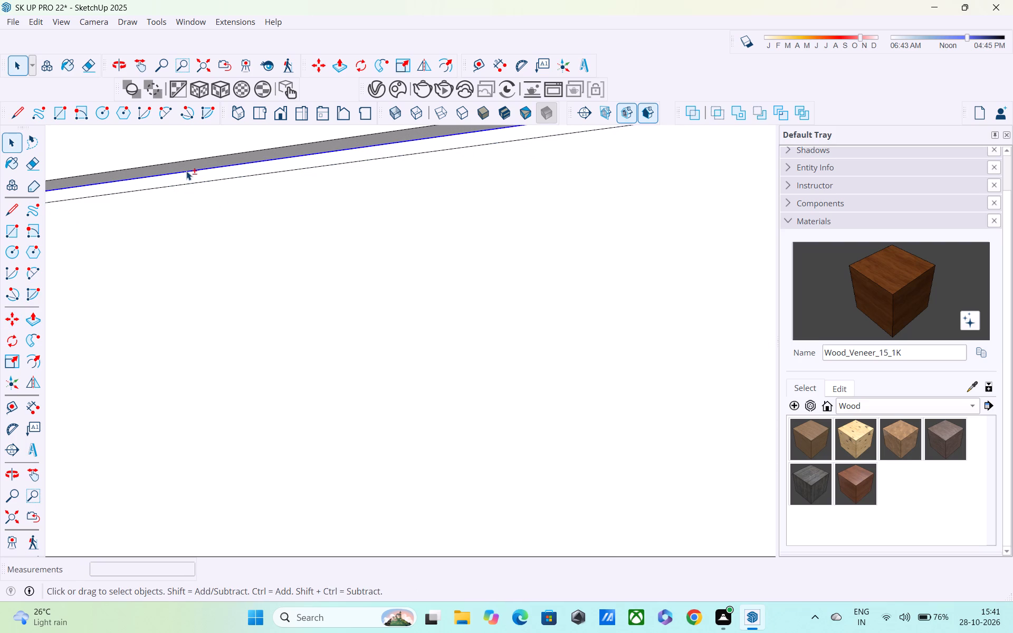
{"action": "left_click", "coordinate": [192, 186], "text": "shift"}
{"action": "left_click", "coordinate": [192, 186], "text": "shift"}
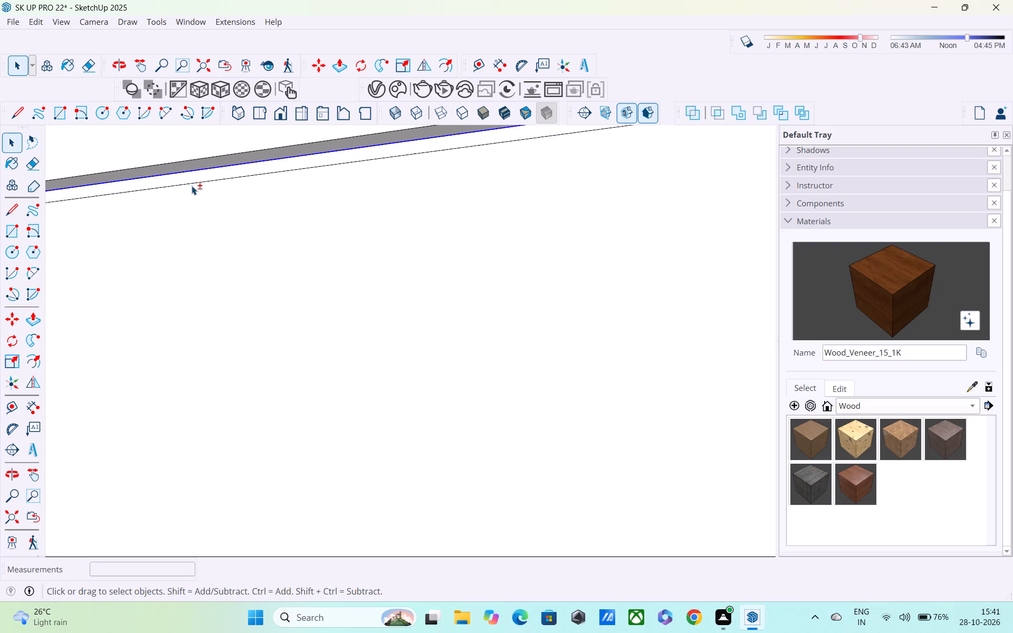
{"action": "left_click", "coordinate": [192, 181], "text": "shift"}
{"action": "left_click", "coordinate": [192, 181], "text": "shift"}
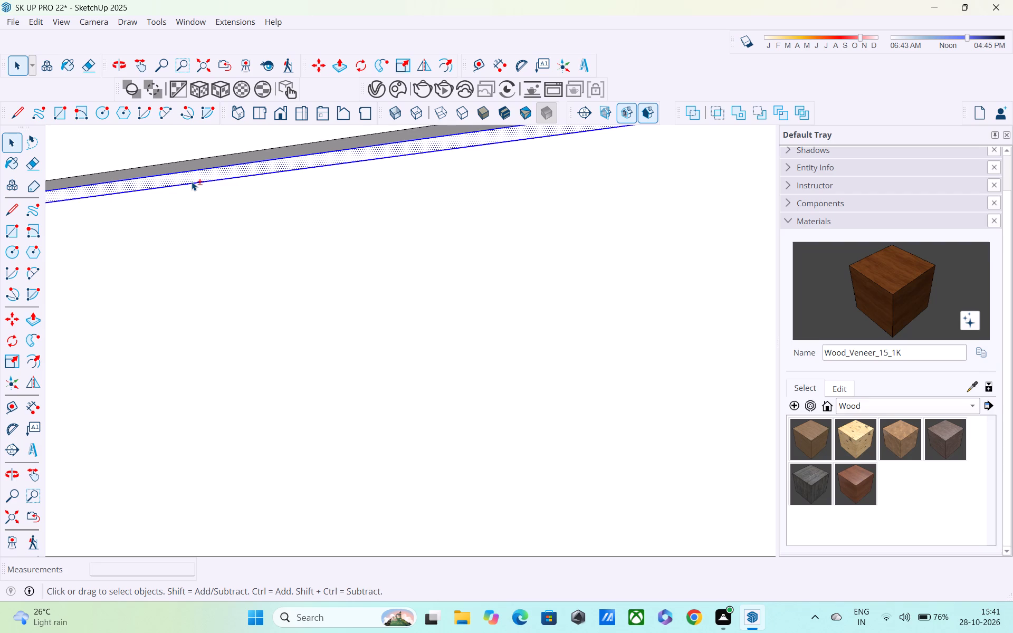
{"action": "left_click", "coordinate": [191, 175], "text": "shift"}
{"action": "scroll", "coordinate": [191, 179], "scroll_direction": "down", "scroll_amount": 4}
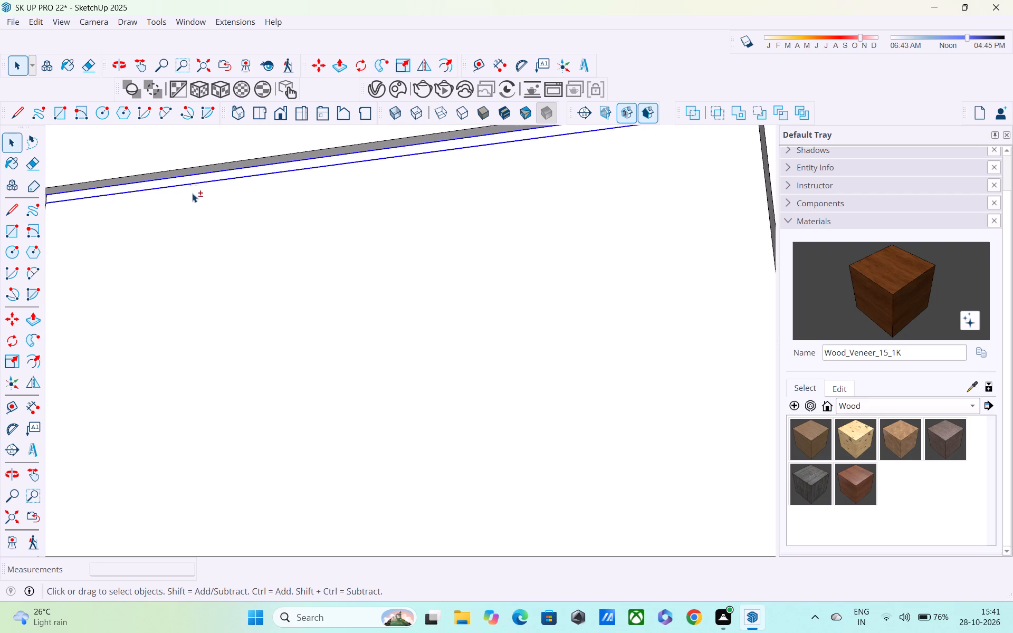
{"action": "middle_click_drag", "start_coordinate": [193, 192], "coordinate": [243, 179], "text": "shift"}
{"action": "key", "text": "m"}
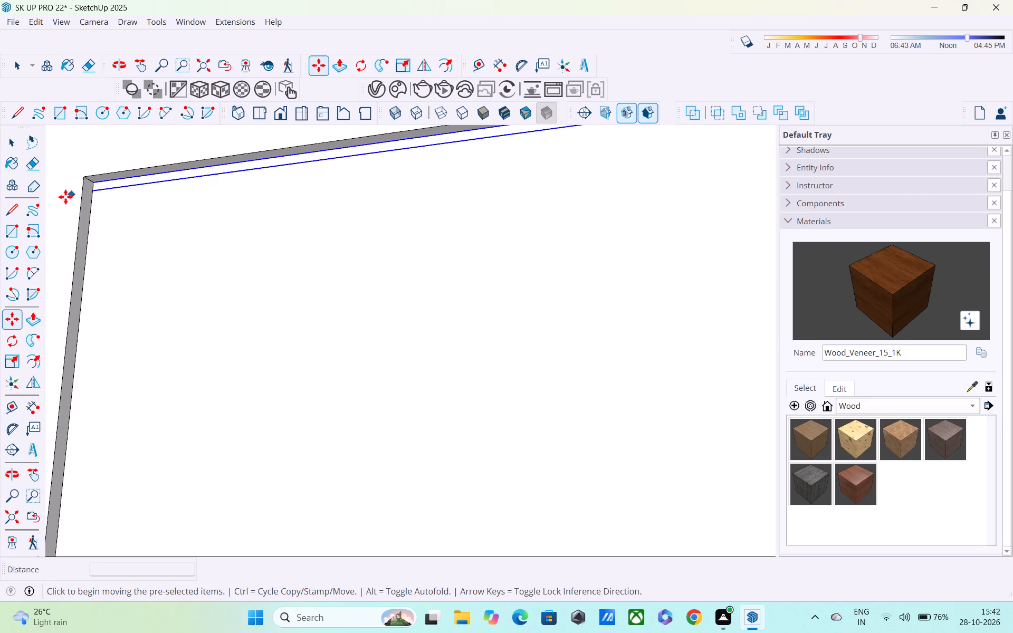
{"action": "left_click", "coordinate": [94, 190]}
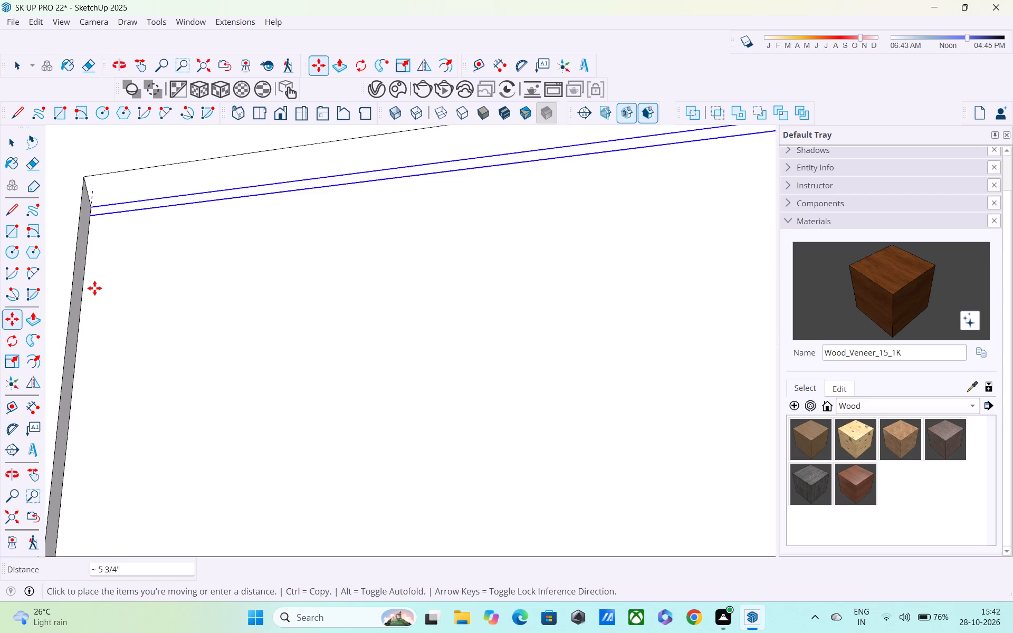
{"action": "scroll", "coordinate": [91, 310], "scroll_direction": "down", "scroll_amount": 3}
{"action": "middle_click_drag", "start_coordinate": [91, 313], "coordinate": [90, 310], "text": "shift"}
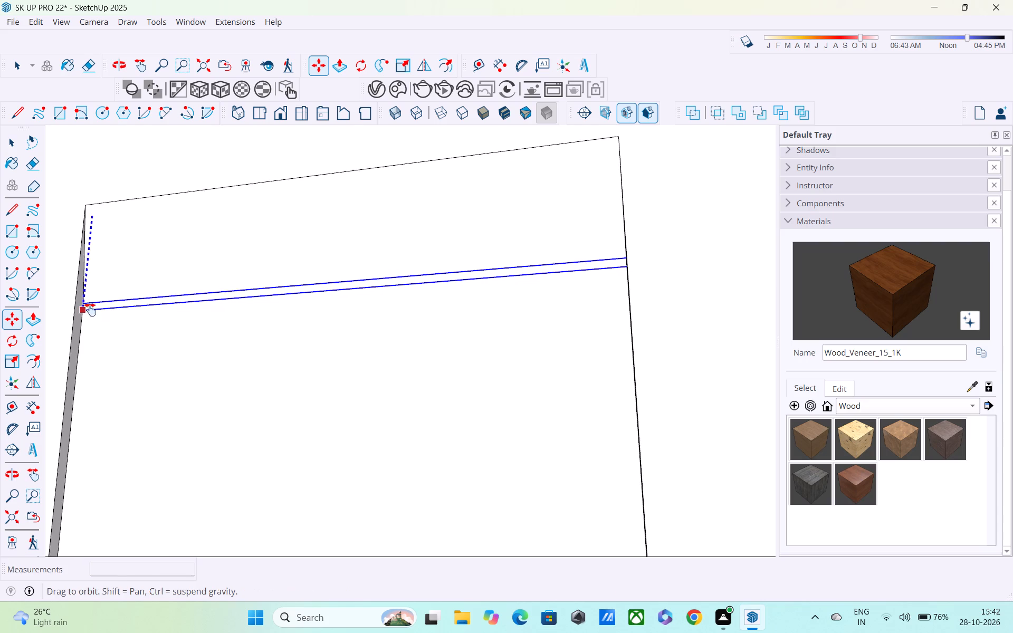
{"action": "middle_click_drag", "start_coordinate": [90, 310], "coordinate": [130, 164], "text": "shift"}
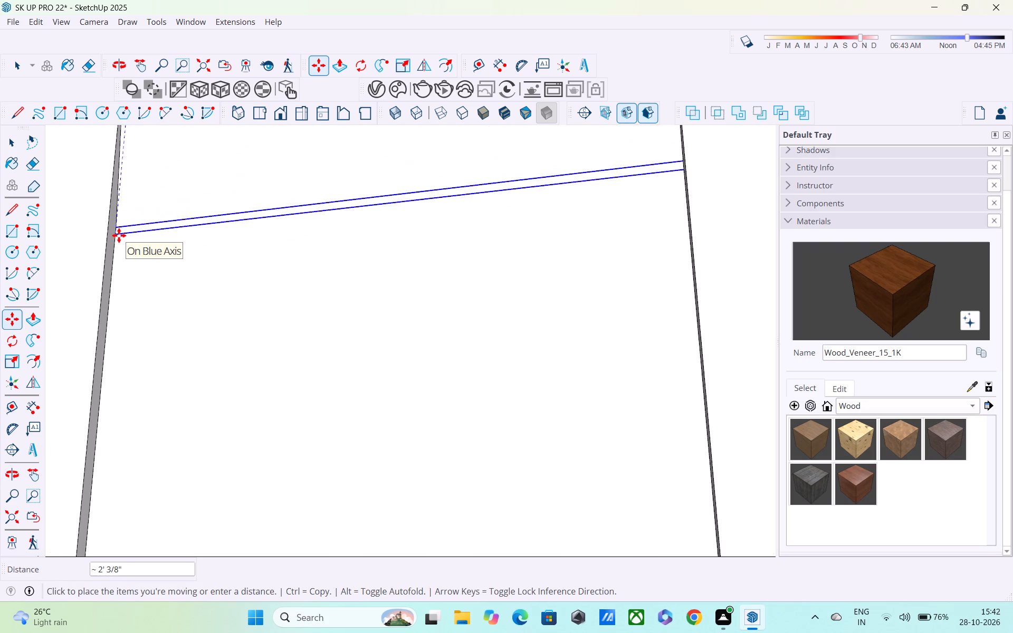
{"action": "scroll", "coordinate": [119, 235], "scroll_direction": "down", "scroll_amount": 6}
{"action": "middle_click_drag", "start_coordinate": [117, 251], "coordinate": [240, 118], "text": "shift"}
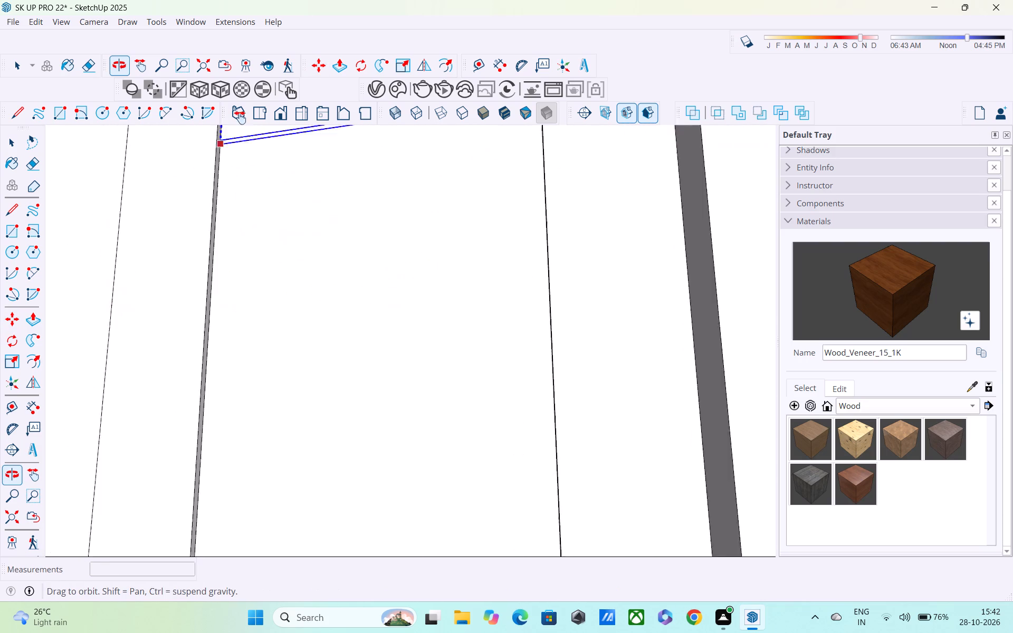
{"action": "middle_click_drag", "start_coordinate": [240, 118], "coordinate": [246, 108], "text": "shift"}
{"action": "scroll", "coordinate": [250, 259], "scroll_direction": "down", "scroll_amount": 5}
{"action": "middle_click_drag", "start_coordinate": [255, 297], "coordinate": [267, 44], "text": "shift"}
{"action": "middle_click_drag", "start_coordinate": [266, 339], "coordinate": [250, 130], "text": "shift"}
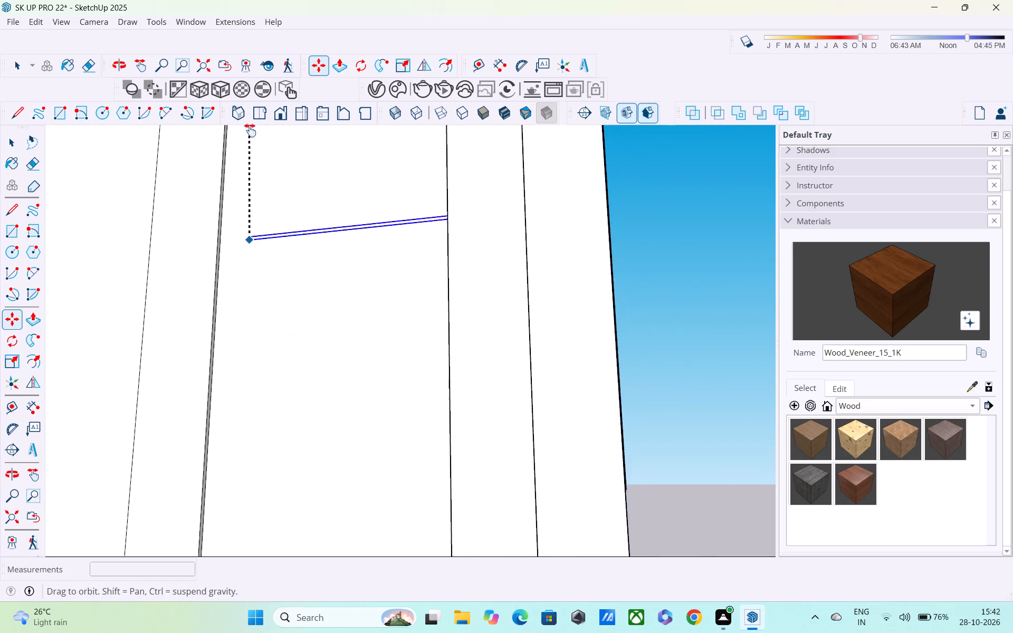
{"action": "middle_click_drag", "start_coordinate": [250, 130], "coordinate": [249, 76], "text": "shift"}
{"action": "middle_click_drag", "start_coordinate": [254, 452], "coordinate": [261, 194], "text": "shift"}
{"action": "scroll", "coordinate": [224, 368], "scroll_direction": "up", "scroll_amount": 1}
{"action": "middle_click_drag", "start_coordinate": [209, 385], "coordinate": [152, 455]}
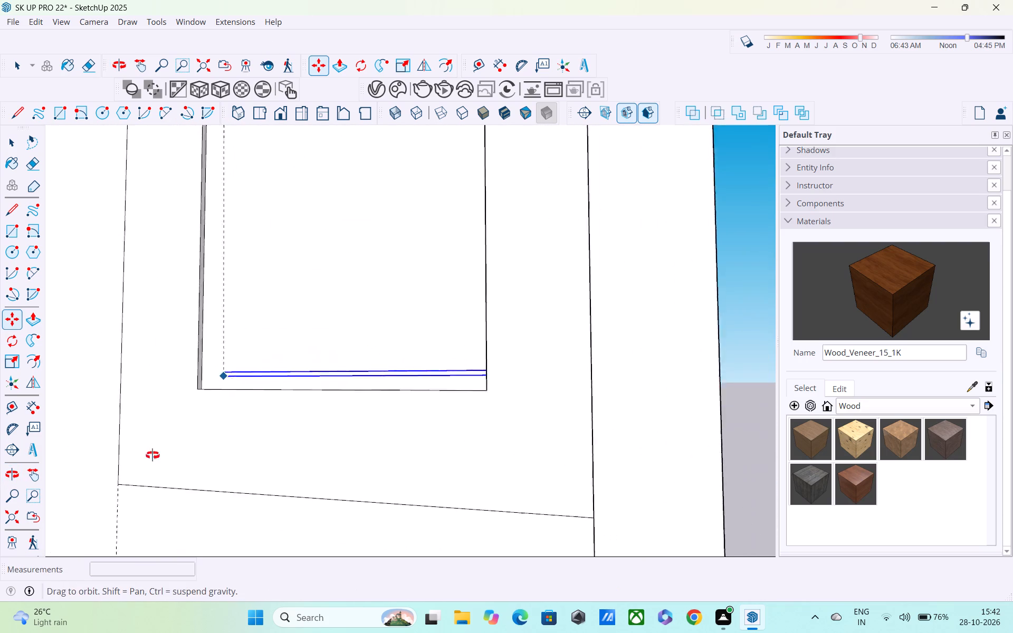
{"action": "middle_click_drag", "start_coordinate": [152, 455], "coordinate": [134, 464]}
{"action": "scroll", "coordinate": [206, 382], "scroll_direction": "up", "scroll_amount": 6}
{"action": "scroll", "coordinate": [249, 371], "scroll_direction": "up", "scroll_amount": 10}
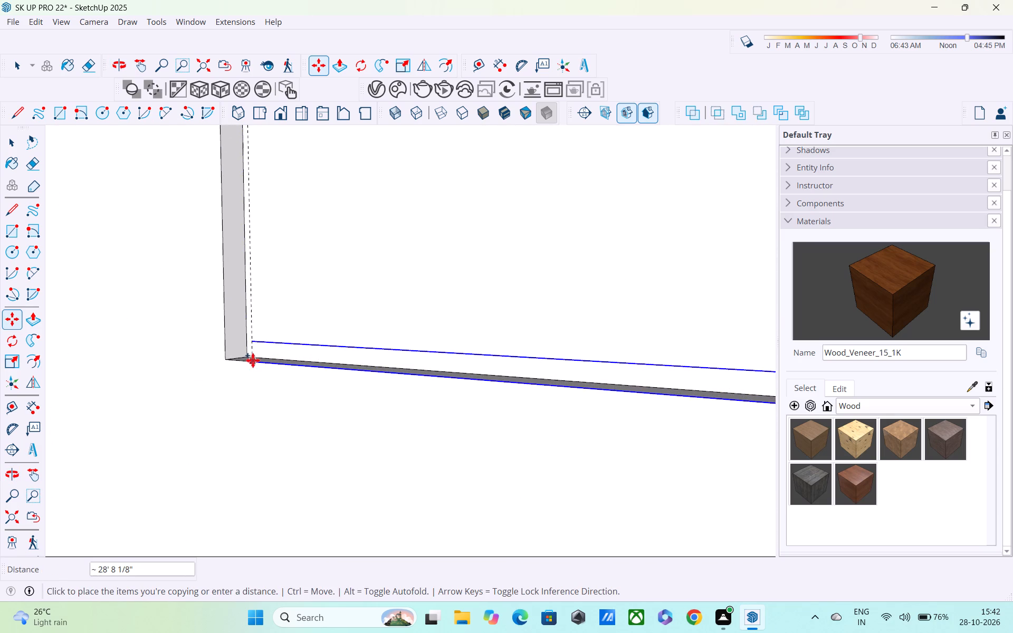
{"action": "scroll", "coordinate": [252, 357], "scroll_direction": "up", "scroll_amount": 13}
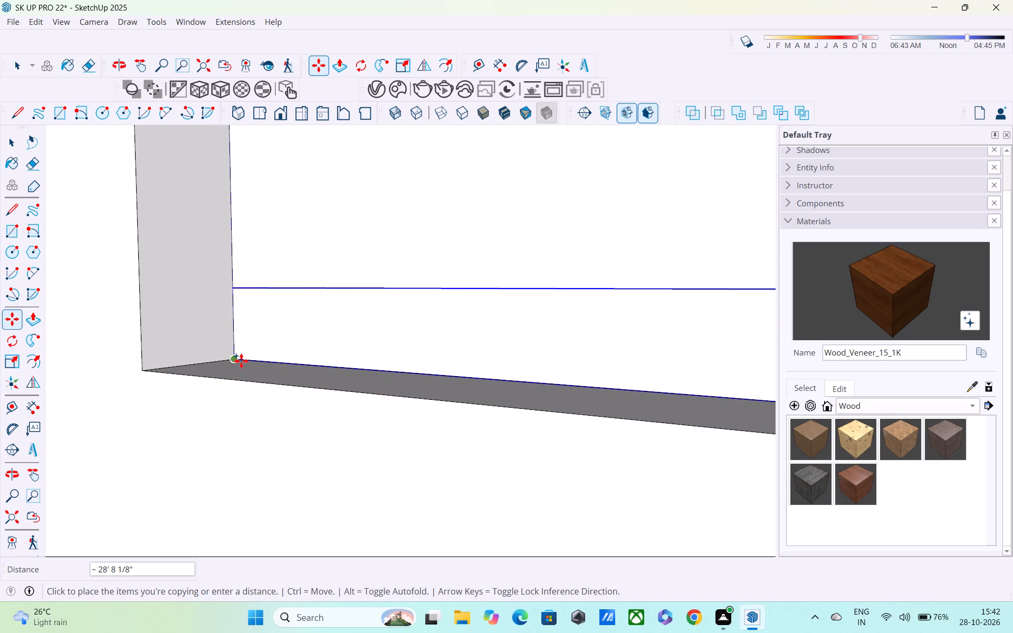
{"action": "left_click", "coordinate": [241, 361]}
Divide the copy distance by 5 to space the groove line pairs evenly down the recessed panel.
{"action": "scroll", "coordinate": [244, 349], "scroll_direction": "down", "scroll_amount": 8}
{"action": "middle_click_drag", "start_coordinate": [273, 352], "coordinate": [231, 425], "text": "shift"}
{"action": "scroll", "coordinate": [284, 330], "scroll_direction": "up", "scroll_amount": 1}
{"action": "scroll", "coordinate": [284, 330], "scroll_direction": "down", "scroll_amount": 5}
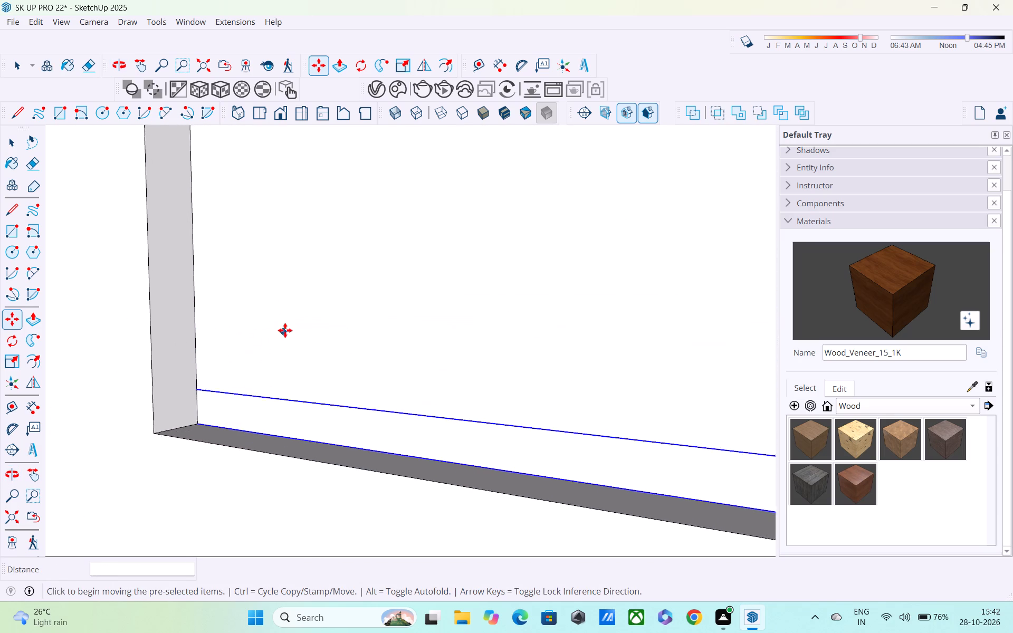
{"action": "scroll", "coordinate": [285, 330], "scroll_direction": "down", "scroll_amount": 3}
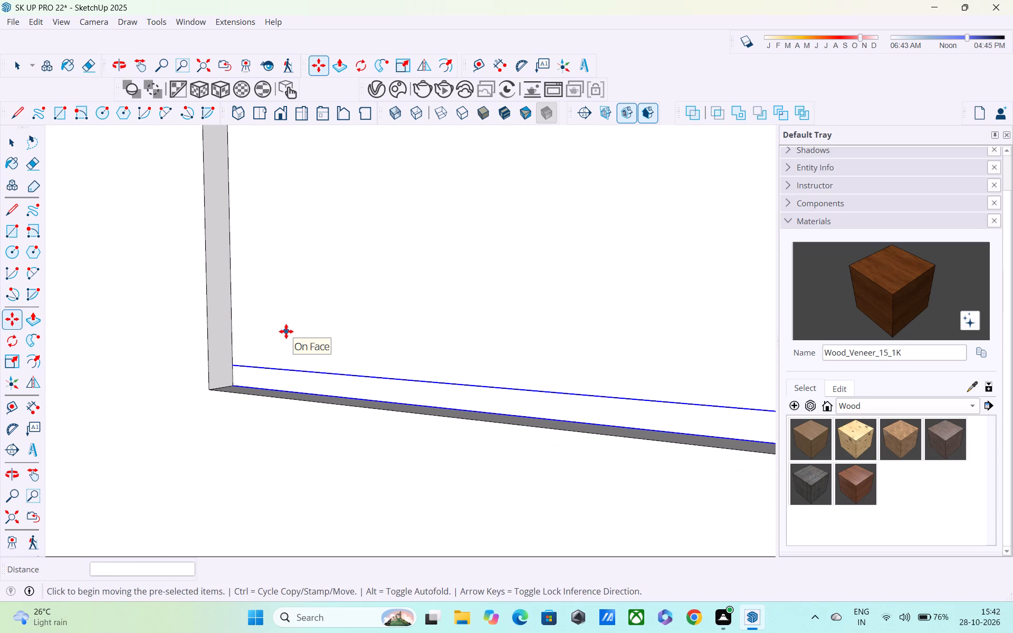
{"action": "type", "text": "/5"}
{"action": "key", "text": "Return"}
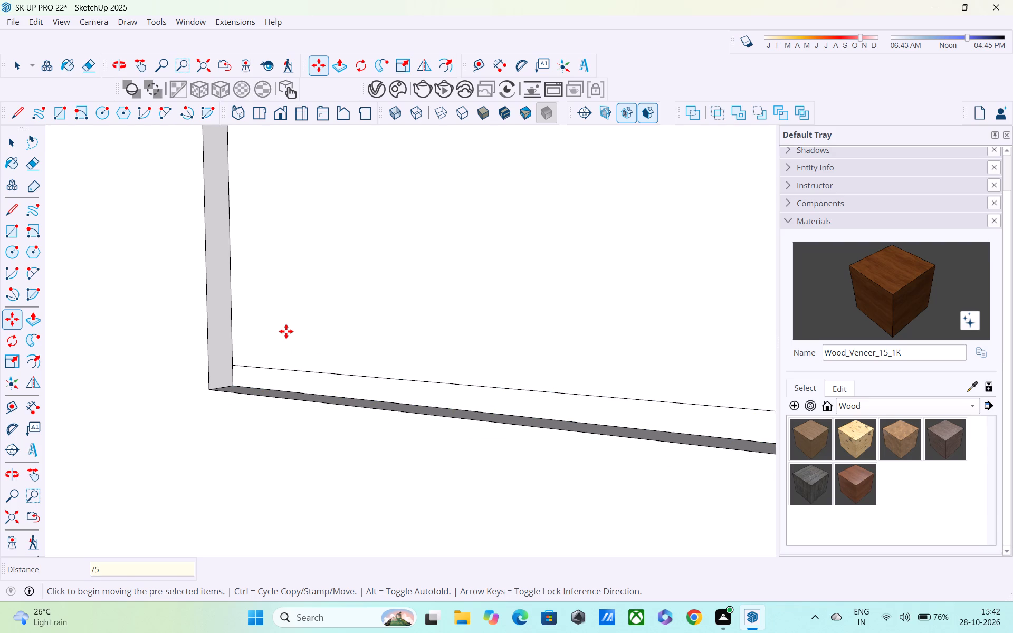
Examine the groove line spacing over the full height of the recessed façade panel.
{"action": "scroll", "coordinate": [288, 263], "scroll_direction": "down", "scroll_amount": 6}
{"action": "scroll", "coordinate": [336, 232], "scroll_direction": "down", "scroll_amount": 12}
{"action": "scroll", "coordinate": [336, 241], "scroll_direction": "up", "scroll_amount": 1}
{"action": "middle_click_drag", "start_coordinate": [336, 244], "coordinate": [288, 433], "text": "shift"}
{"action": "scroll", "coordinate": [336, 248], "scroll_direction": "down", "scroll_amount": 1, "text": "shift"}
{"action": "scroll", "coordinate": [288, 433], "scroll_direction": "up", "scroll_amount": 1, "text": "shift"}
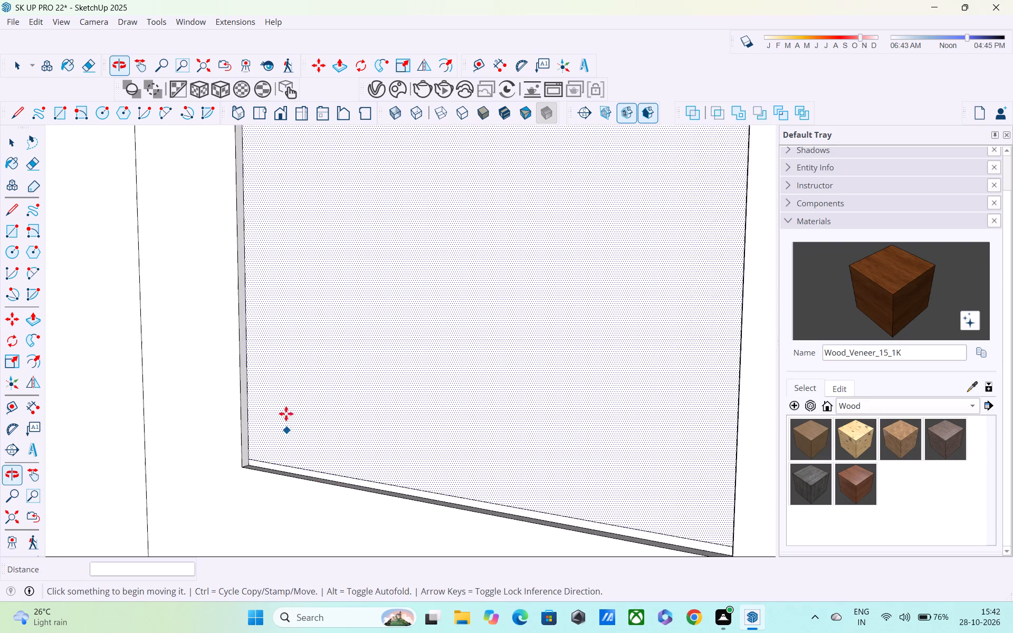
{"action": "scroll", "coordinate": [285, 387], "scroll_direction": "down", "scroll_amount": 8}
{"action": "middle_click_drag", "start_coordinate": [289, 430], "coordinate": [286, 545], "text": "shift"}
{"action": "scroll", "coordinate": [296, 337], "scroll_direction": "down", "scroll_amount": 8}
{"action": "middle_click_drag", "start_coordinate": [300, 325], "coordinate": [355, 462]}
{"action": "scroll", "coordinate": [348, 349], "scroll_direction": "down", "scroll_amount": 5}
{"action": "middle_click_drag", "start_coordinate": [351, 351], "coordinate": [390, 443]}
{"action": "scroll", "coordinate": [377, 317], "scroll_direction": "up", "scroll_amount": 1}
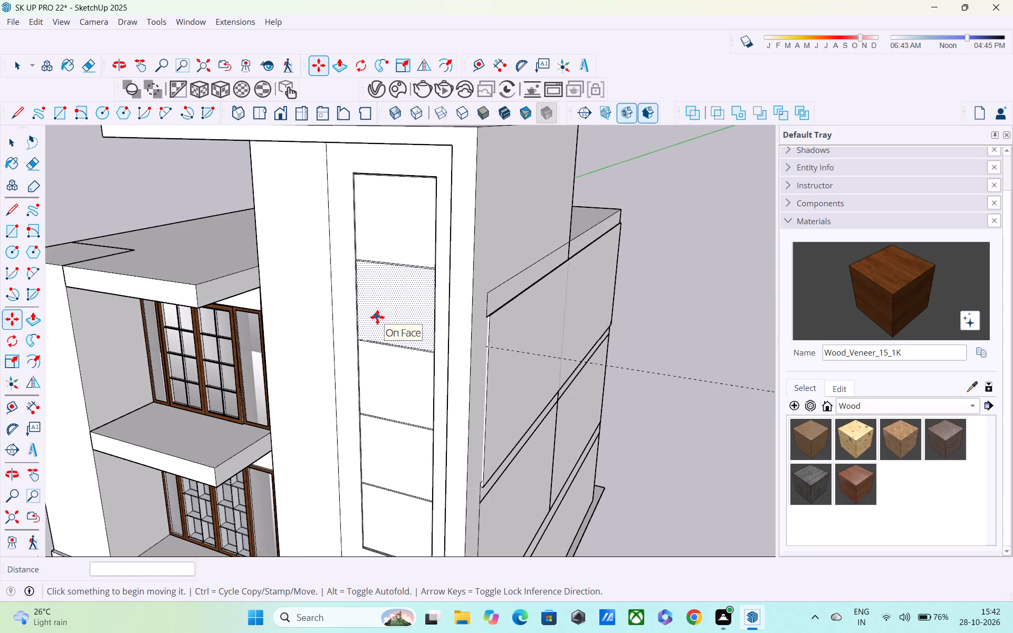
{"action": "scroll", "coordinate": [379, 305], "scroll_direction": "up", "scroll_amount": 4}
{"action": "middle_click_drag", "start_coordinate": [382, 276], "coordinate": [375, 206]}
{"action": "scroll", "coordinate": [375, 193], "scroll_direction": "down", "scroll_amount": 5}
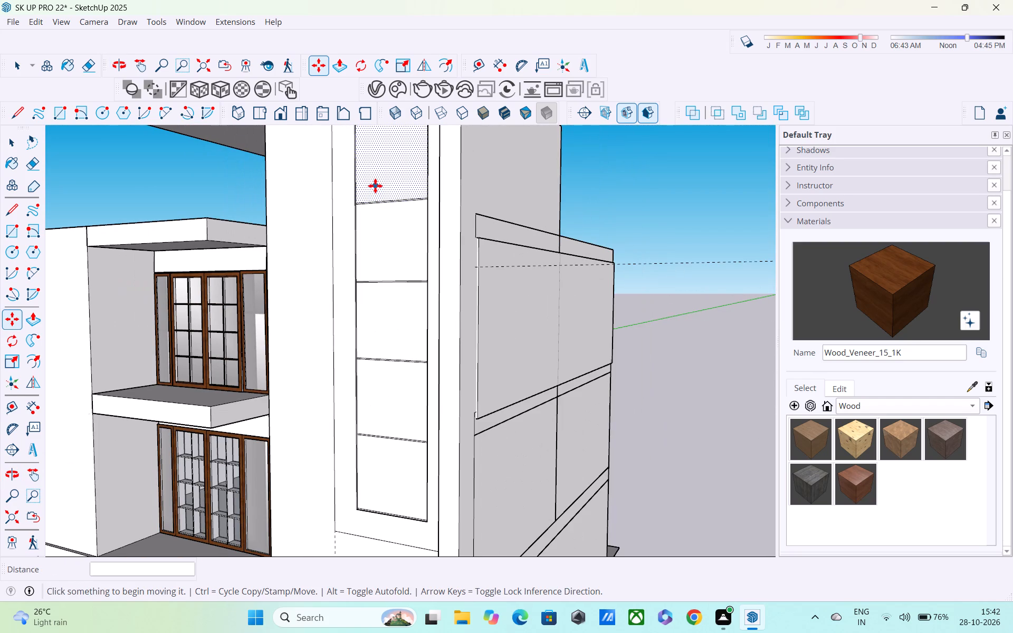
{"action": "middle_click_drag", "start_coordinate": [339, 208], "coordinate": [384, 294], "text": "shift"}
{"action": "scroll", "coordinate": [383, 295], "scroll_direction": "up", "scroll_amount": 1, "text": "shift"}
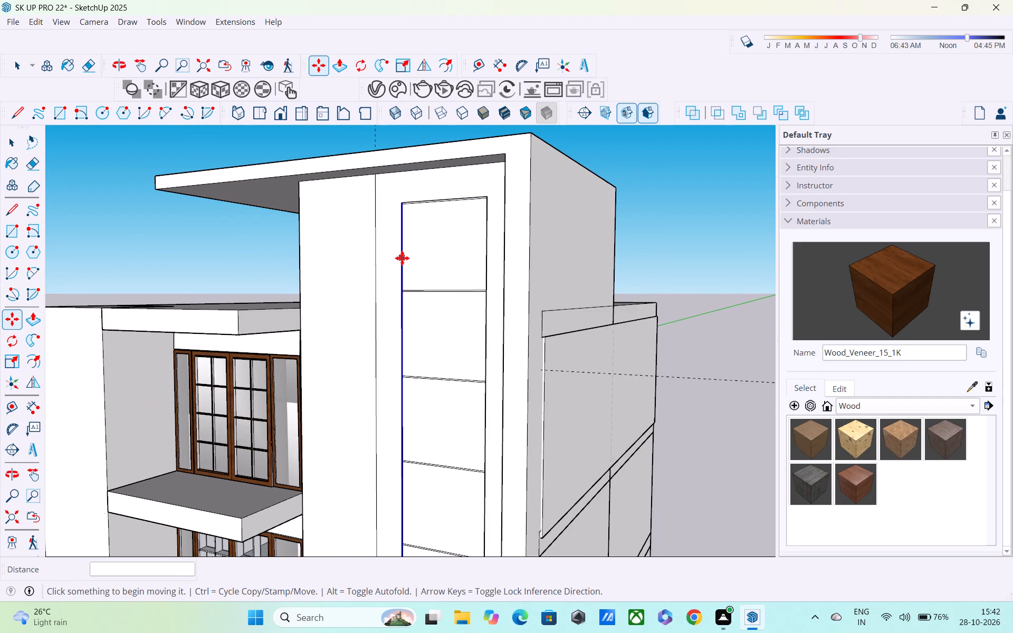
Paint the five large faces between the grooves of the recessed panel with Glass_Mirror_01 from the Glass collection.
{"action": "left_click", "coordinate": [930, 404]}
{"action": "left_click", "coordinate": [896, 295]}
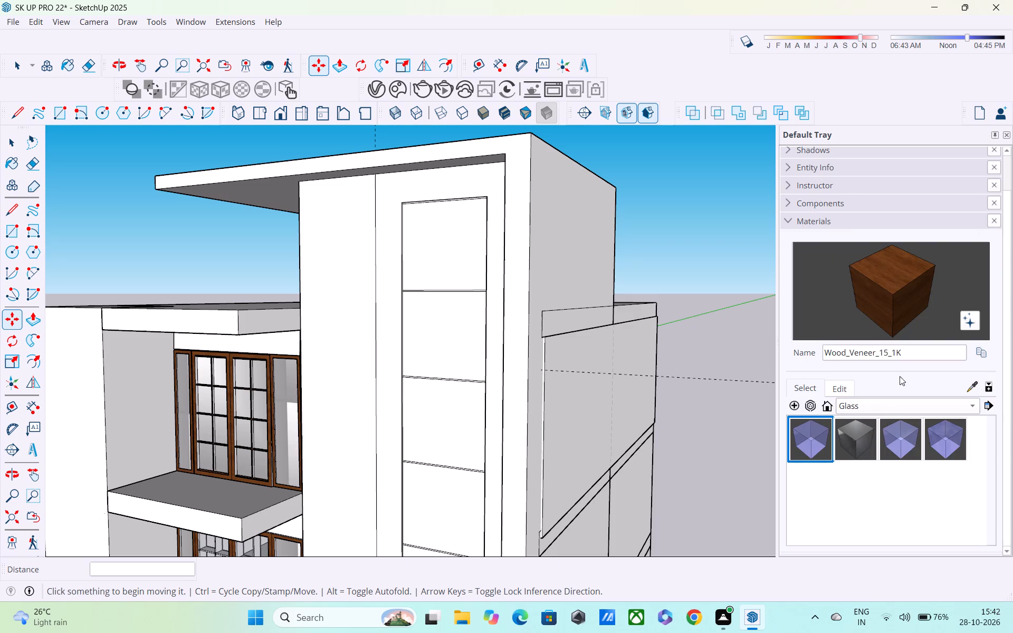
{"action": "left_click", "coordinate": [850, 422]}
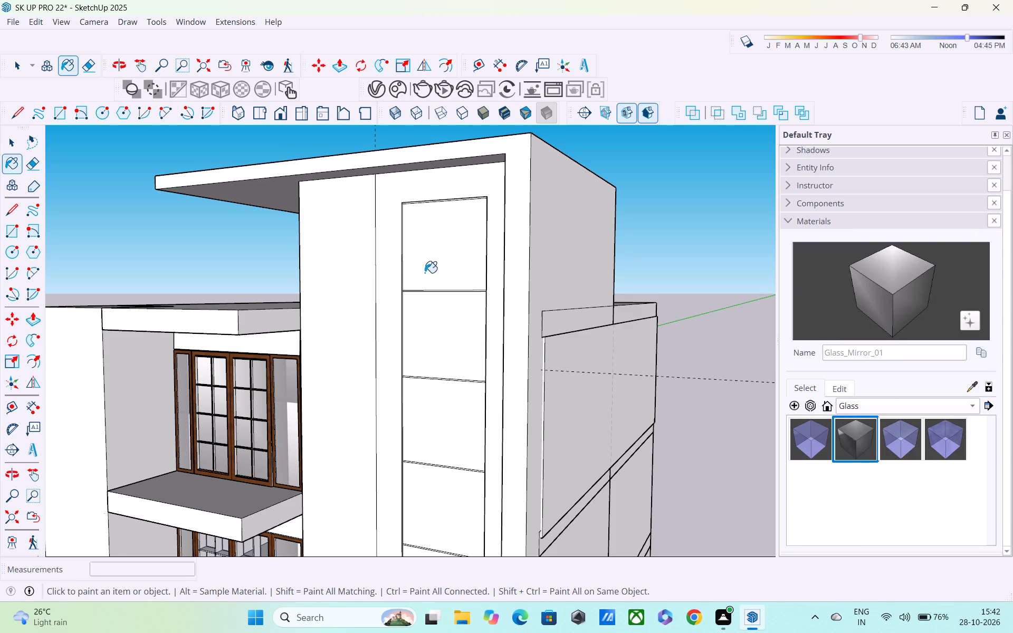
{"action": "left_click", "coordinate": [434, 260]}
{"action": "left_click", "coordinate": [443, 346]}
{"action": "middle_click_drag", "start_coordinate": [447, 361], "coordinate": [447, 216], "text": "shift"}
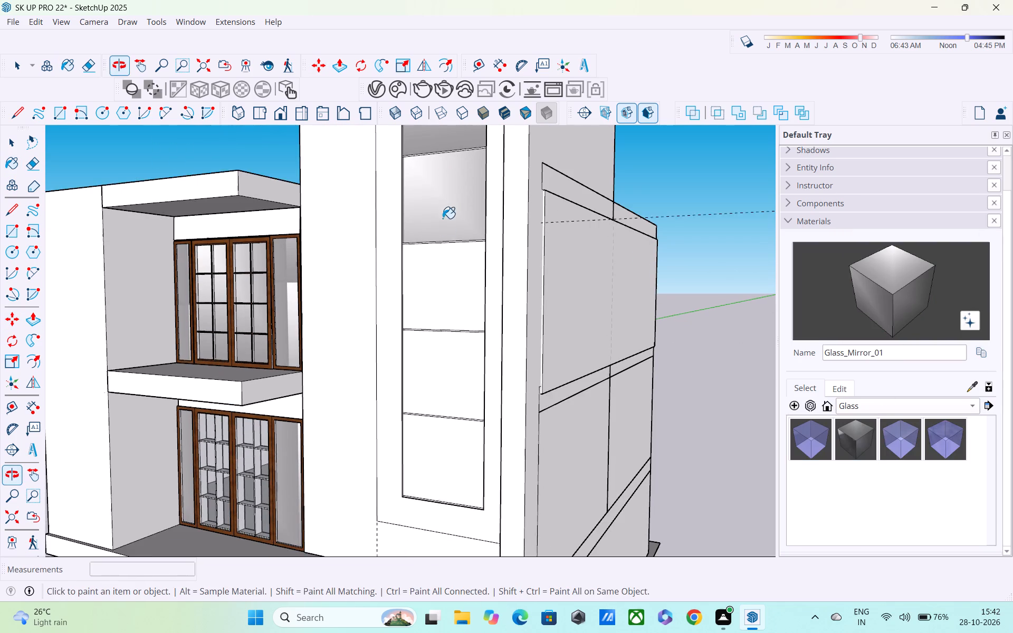
{"action": "left_click", "coordinate": [442, 263]}
{"action": "left_click", "coordinate": [447, 367]}
{"action": "left_click", "coordinate": [447, 443]}
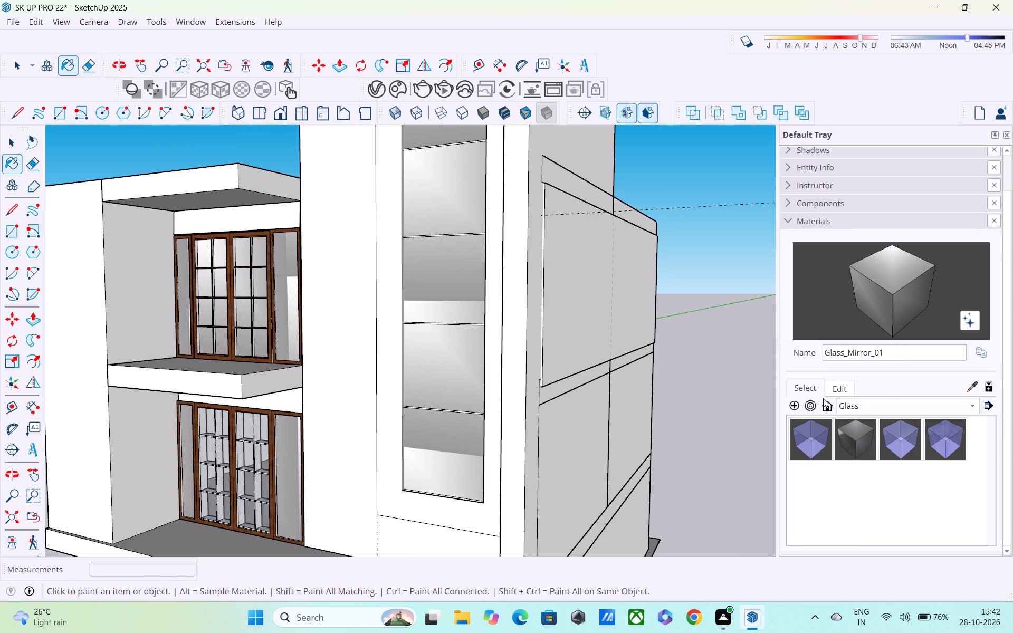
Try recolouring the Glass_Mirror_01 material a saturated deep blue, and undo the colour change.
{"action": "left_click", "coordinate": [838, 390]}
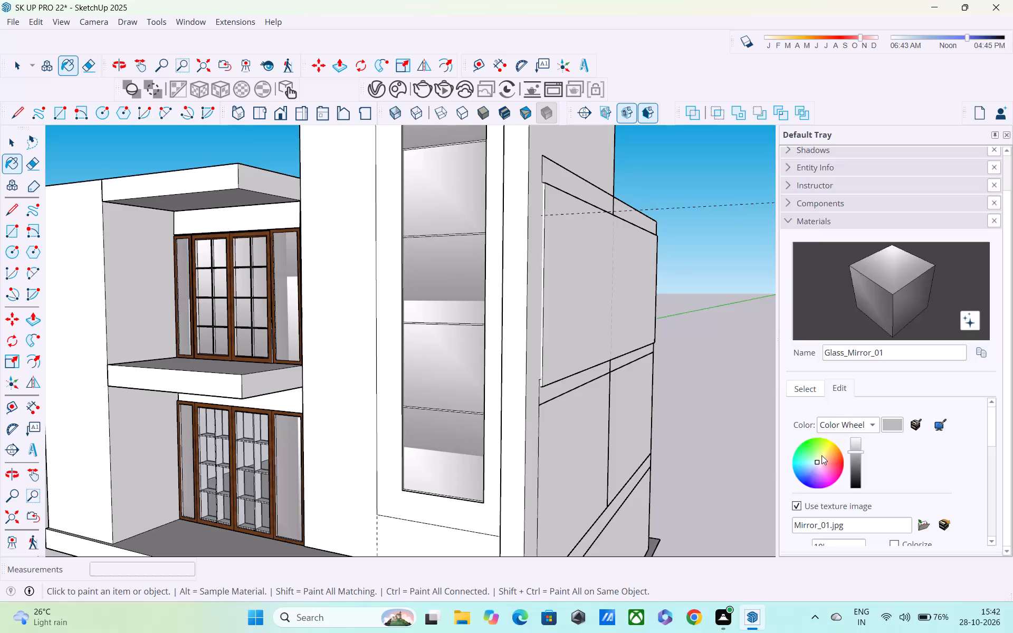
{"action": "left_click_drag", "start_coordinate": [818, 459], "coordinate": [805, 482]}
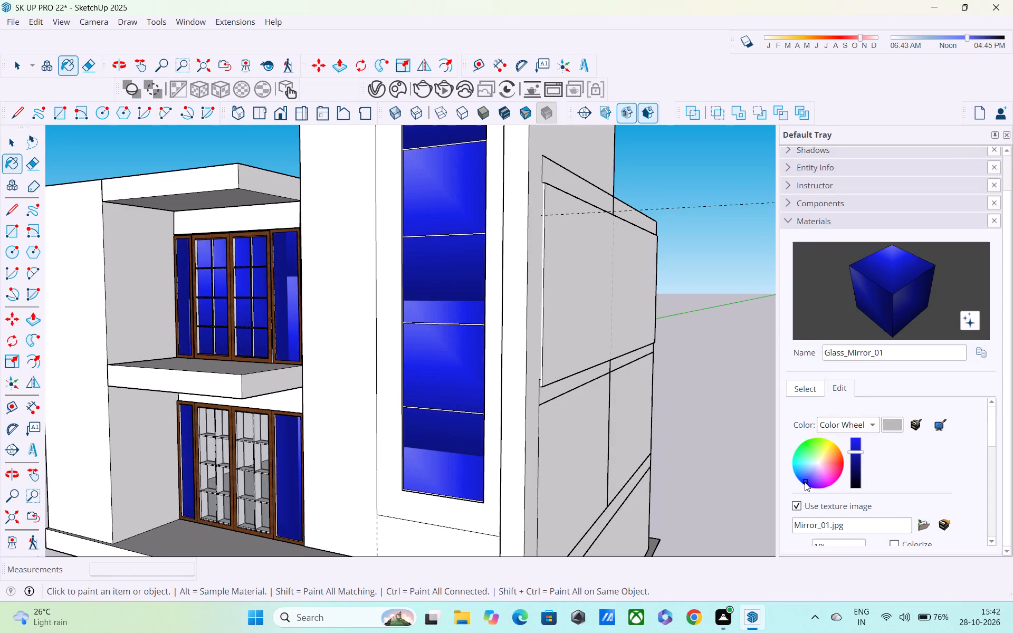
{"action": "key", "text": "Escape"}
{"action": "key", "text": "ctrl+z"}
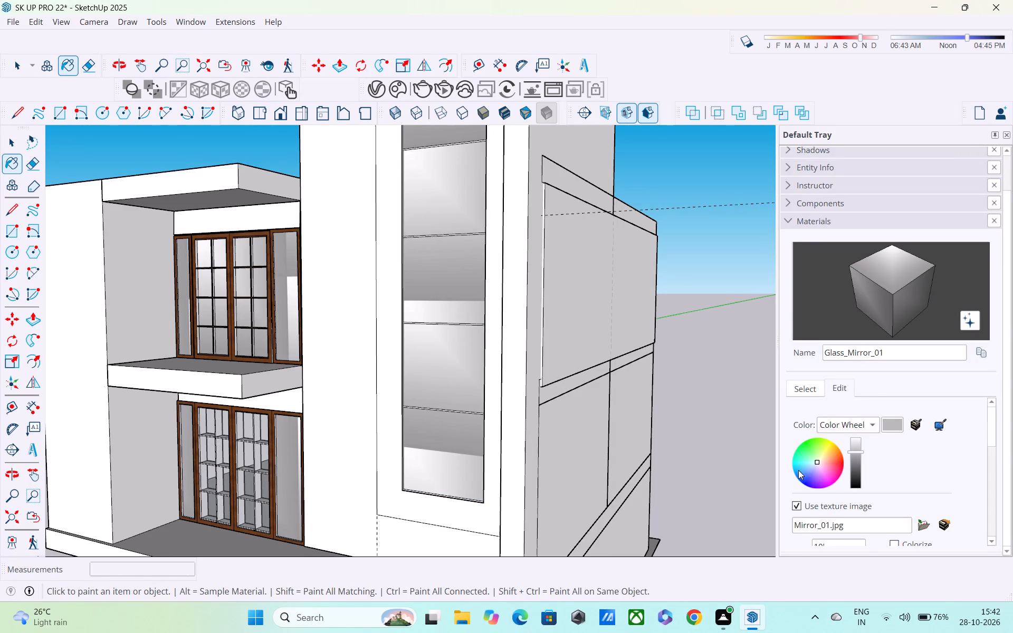
Recolour the Glass_Mirror_01 material to a muted greyish blue of medium brightness.
{"action": "scroll", "coordinate": [810, 464], "scroll_direction": "up", "scroll_amount": 4}
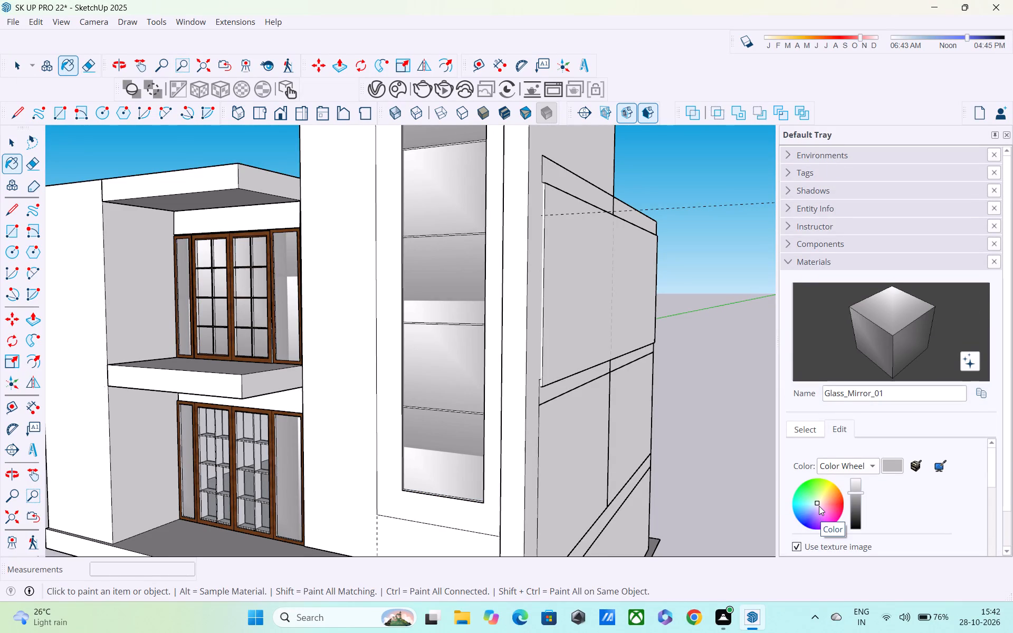
{"action": "left_click_drag", "start_coordinate": [819, 506], "coordinate": [812, 507]}
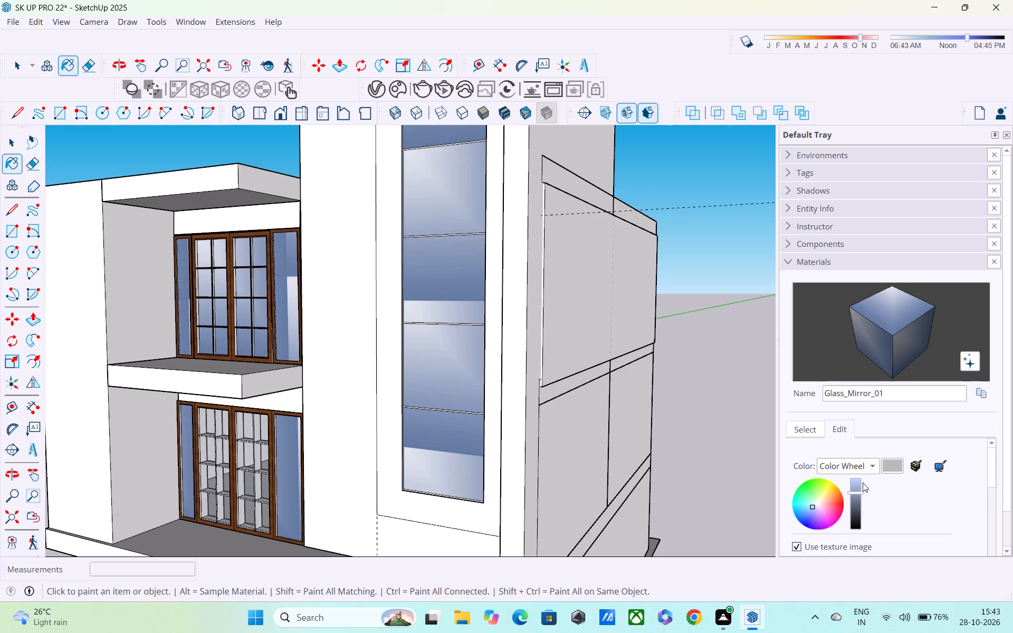
{"action": "left_click_drag", "start_coordinate": [858, 492], "coordinate": [858, 490]}
{"action": "left_click_drag", "start_coordinate": [858, 490], "coordinate": [858, 480]}
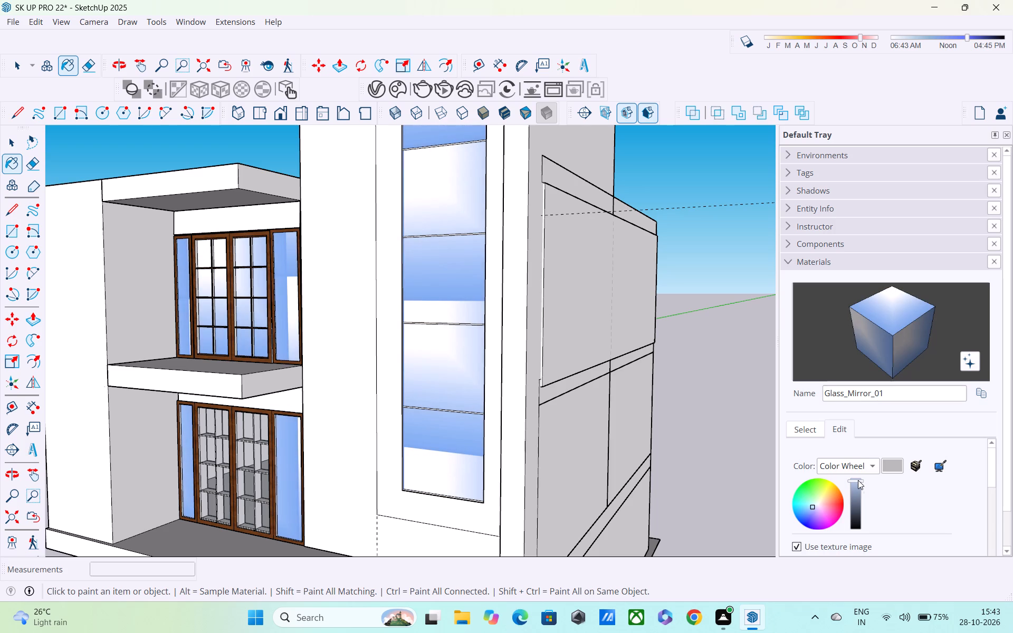
{"action": "left_click_drag", "start_coordinate": [858, 480], "coordinate": [858, 475]}
{"action": "left_click_drag", "start_coordinate": [858, 475], "coordinate": [850, 493]}
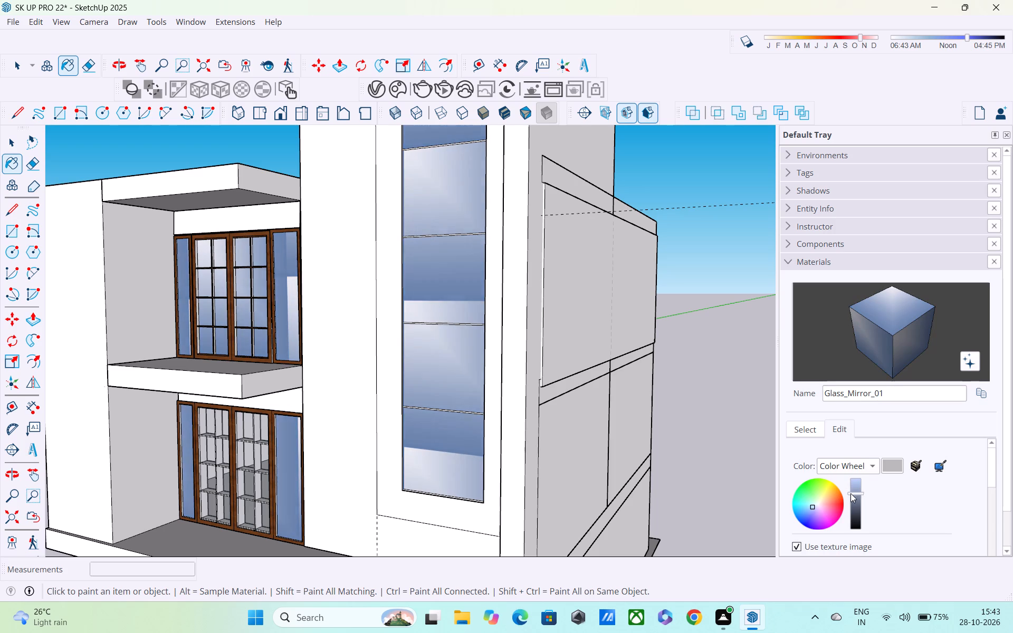
{"action": "left_click_drag", "start_coordinate": [850, 493], "coordinate": [840, 504]}
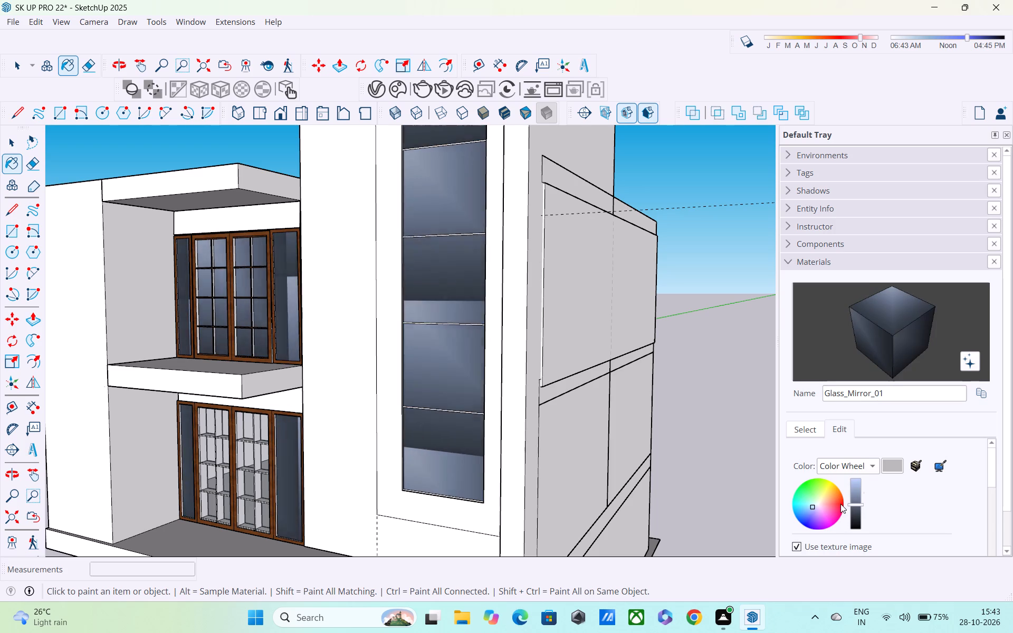
{"action": "left_click_drag", "start_coordinate": [840, 504], "coordinate": [840, 497]}
Examine the blue-tinted glass on the tall panel and windows across the front façade.
{"action": "scroll", "coordinate": [690, 451], "scroll_direction": "down", "scroll_amount": 4}
{"action": "middle_click_drag", "start_coordinate": [511, 439], "coordinate": [557, 410]}
{"action": "scroll", "coordinate": [557, 410], "scroll_direction": "up", "scroll_amount": 1}
{"action": "key", "text": "space"}
{"action": "scroll", "coordinate": [560, 409], "scroll_direction": "down", "scroll_amount": 2}
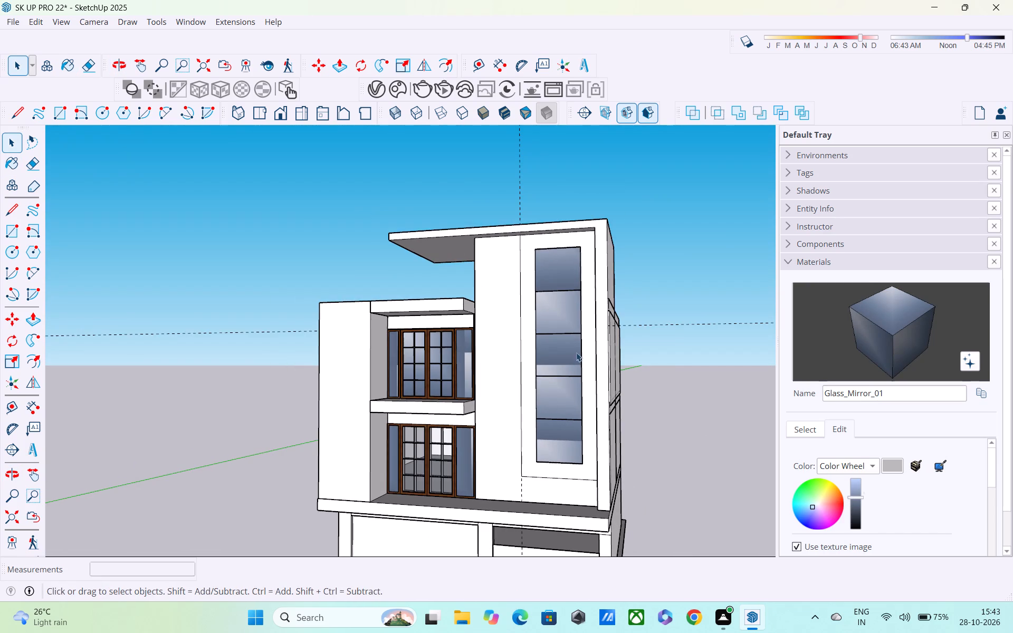
{"action": "scroll", "coordinate": [448, 398], "scroll_direction": "up", "scroll_amount": 3}
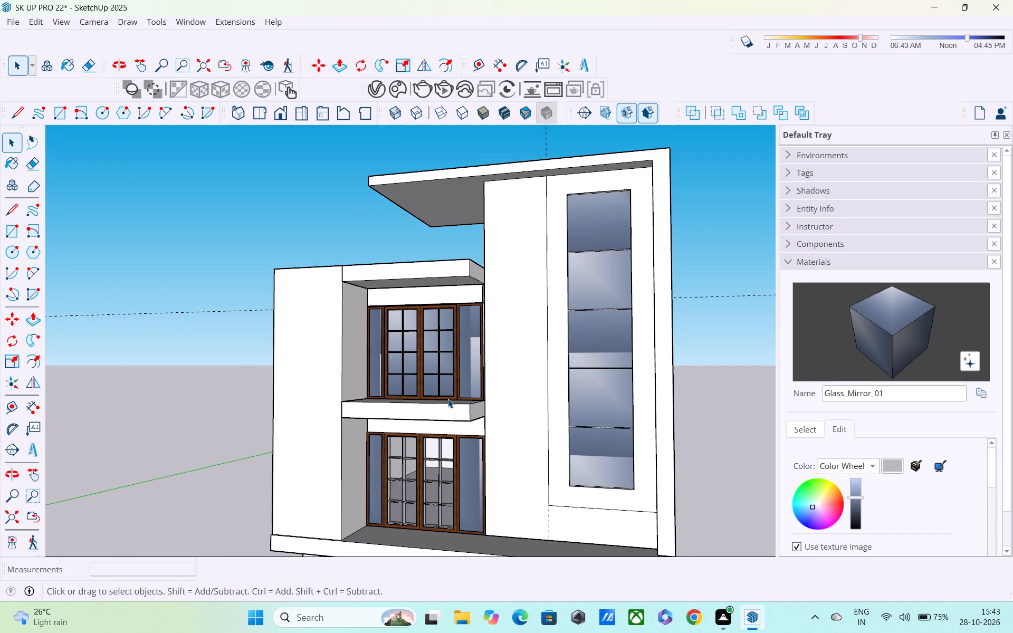
{"action": "middle_click_drag", "start_coordinate": [620, 339], "coordinate": [590, 289]}
{"action": "scroll", "coordinate": [585, 267], "scroll_direction": "up", "scroll_amount": 5}
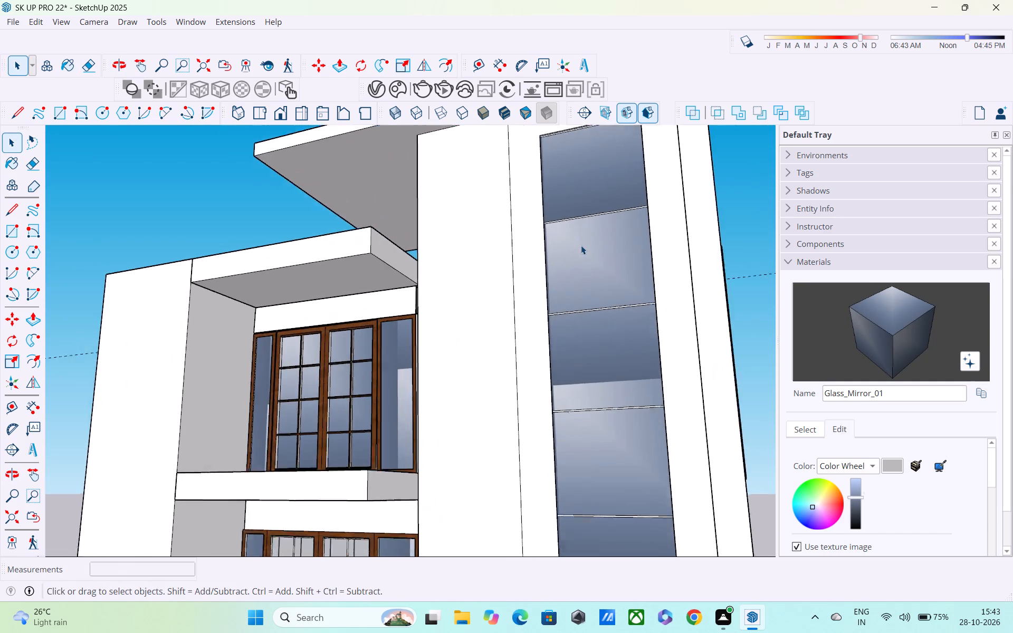
{"action": "scroll", "coordinate": [581, 245], "scroll_direction": "up", "scroll_amount": 1}
{"action": "scroll", "coordinate": [581, 241], "scroll_direction": "down", "scroll_amount": 11}
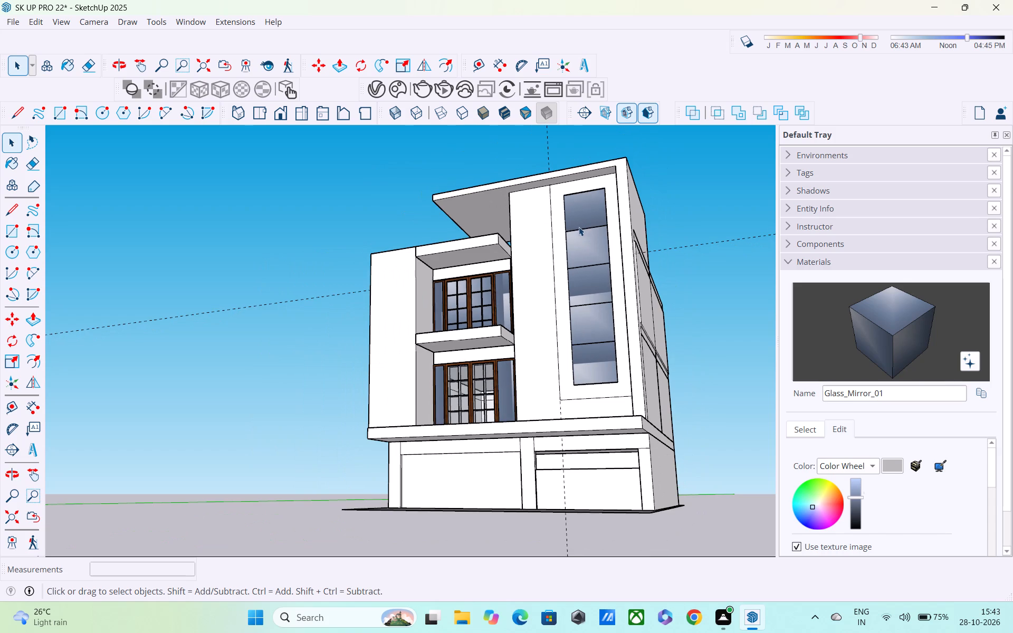
{"action": "middle_click_drag", "start_coordinate": [585, 312], "coordinate": [608, 342]}
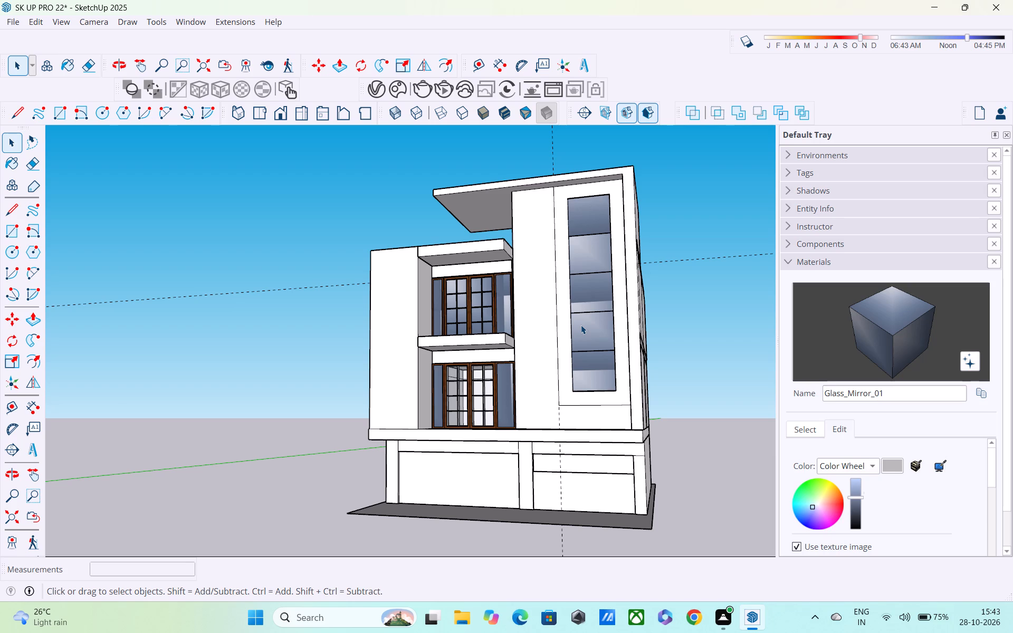
Paint the tall front wall beside the glazed panel and the surround framing the glass with Wood_Veneer_15_1K from the Wood collection.
{"action": "left_click", "coordinate": [799, 428]}
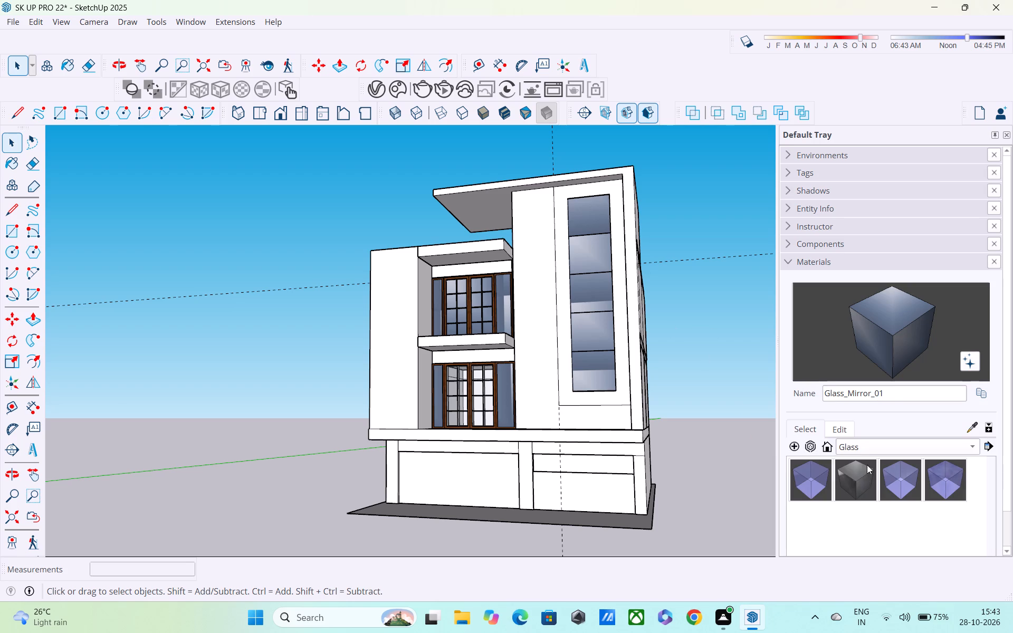
{"action": "left_click", "coordinate": [867, 453]}
{"action": "left_click", "coordinate": [877, 557]}
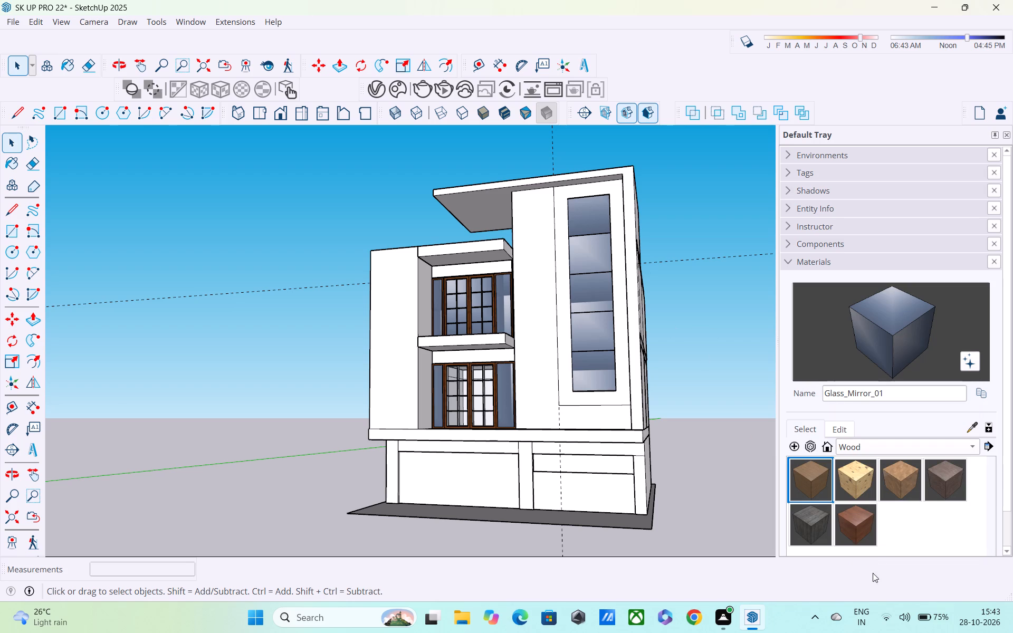
{"action": "left_click", "coordinate": [865, 530]}
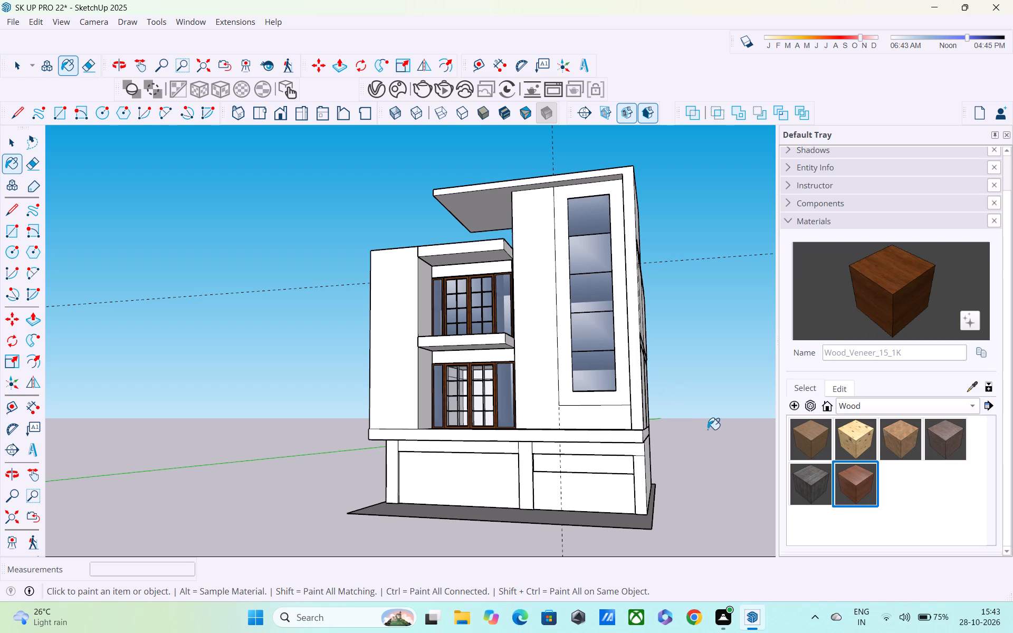
{"action": "left_click", "coordinate": [865, 287]}
{"action": "left_click", "coordinate": [526, 245]}
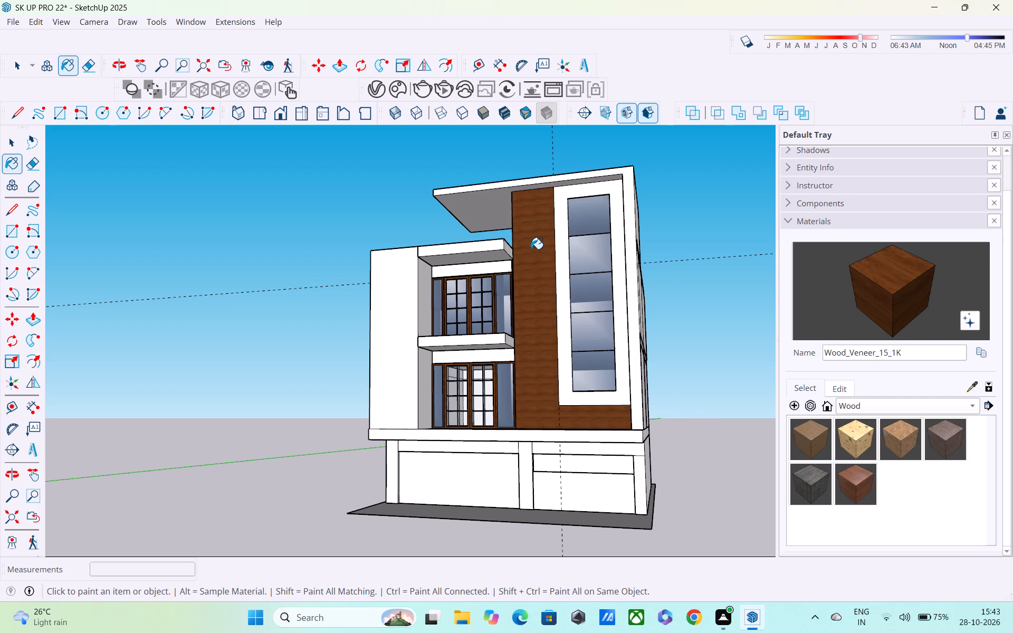
{"action": "middle_click_drag", "start_coordinate": [540, 338], "coordinate": [480, 428]}
{"action": "scroll", "coordinate": [607, 169], "scroll_direction": "up", "scroll_amount": 5}
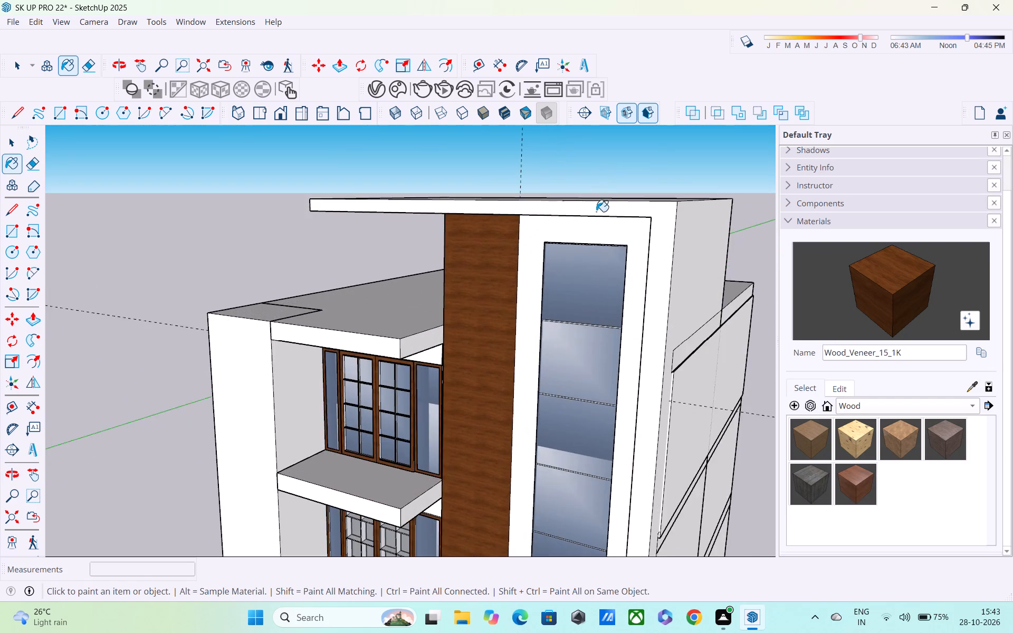
{"action": "scroll", "coordinate": [596, 215], "scroll_direction": "up", "scroll_amount": 5}
{"action": "middle_click_drag", "start_coordinate": [596, 223], "coordinate": [551, 142]}
{"action": "left_click", "coordinate": [584, 180]}
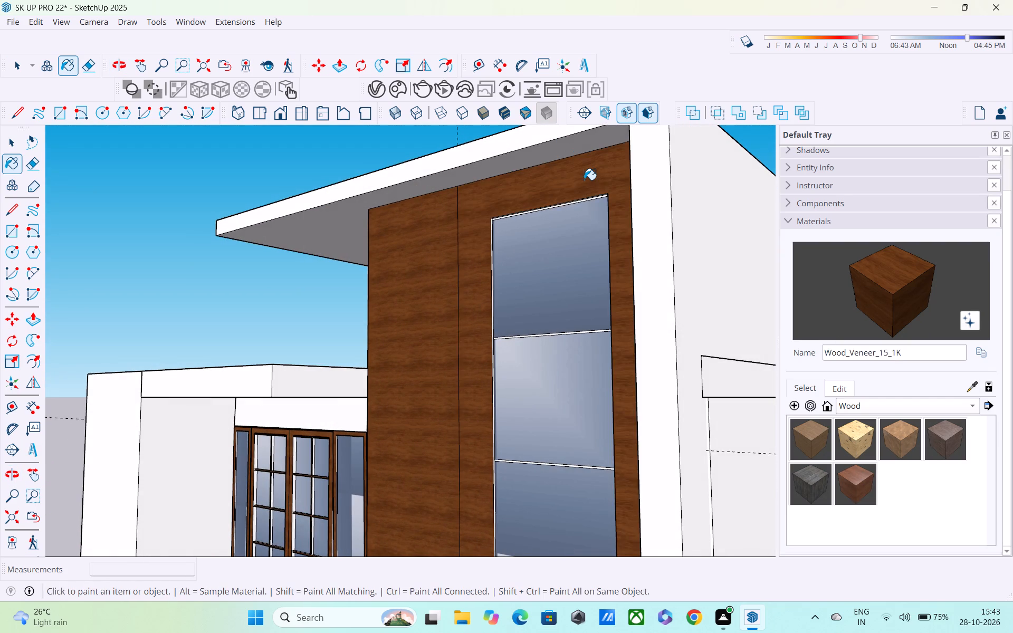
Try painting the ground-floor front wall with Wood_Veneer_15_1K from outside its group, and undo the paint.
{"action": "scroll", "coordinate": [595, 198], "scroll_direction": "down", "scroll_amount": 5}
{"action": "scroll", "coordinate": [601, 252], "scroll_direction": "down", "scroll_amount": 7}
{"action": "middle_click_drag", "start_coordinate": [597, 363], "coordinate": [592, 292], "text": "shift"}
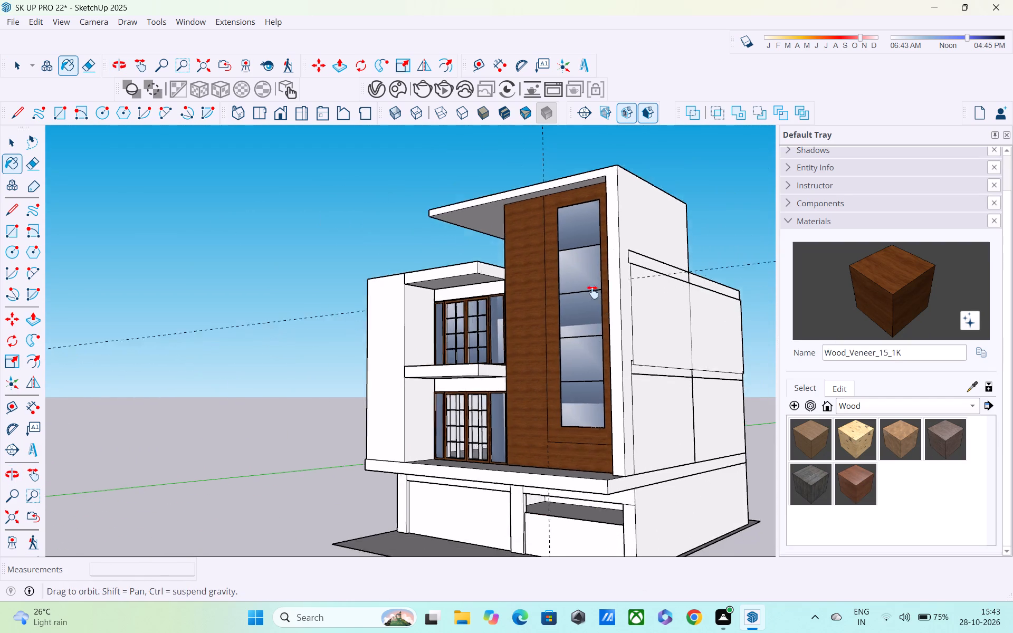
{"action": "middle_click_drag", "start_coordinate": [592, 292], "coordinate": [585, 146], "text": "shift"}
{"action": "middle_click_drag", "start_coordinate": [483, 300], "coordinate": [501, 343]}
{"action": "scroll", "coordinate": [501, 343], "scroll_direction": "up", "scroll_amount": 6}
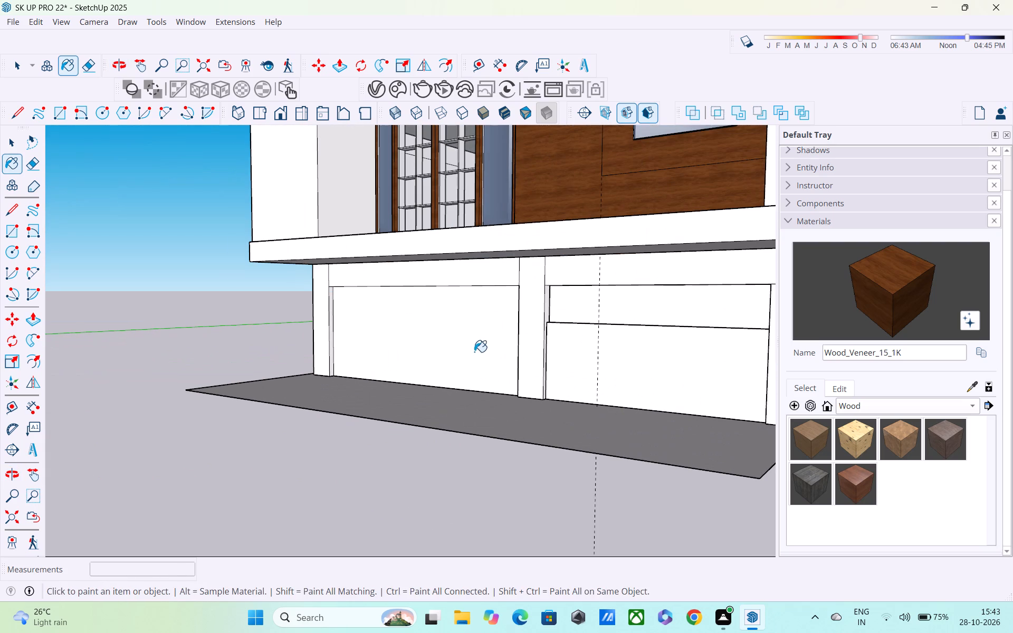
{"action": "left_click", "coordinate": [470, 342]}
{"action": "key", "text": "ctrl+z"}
Inside the ground-floor wall group, paint the large closed front panel beside the garage opening with Wood_Veneer_15_1K, then leave the group.
{"action": "key", "text": "space"}
{"action": "double_click", "coordinate": [401, 338]}
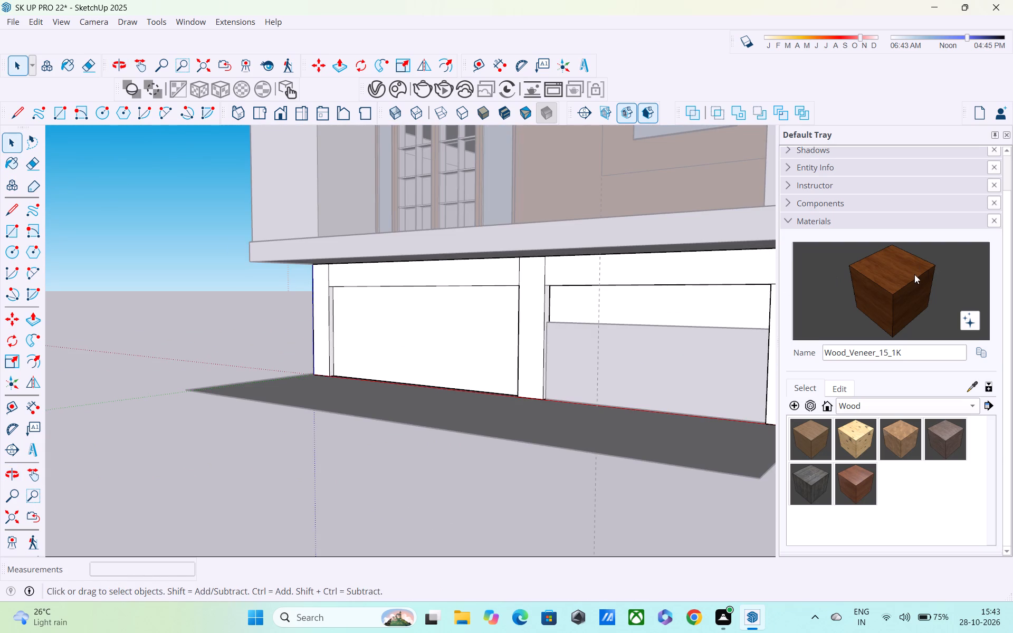
{"action": "left_click", "coordinate": [910, 276]}
{"action": "left_click", "coordinate": [842, 392]}
{"action": "scroll", "coordinate": [842, 392], "scroll_direction": "down", "scroll_amount": 2}
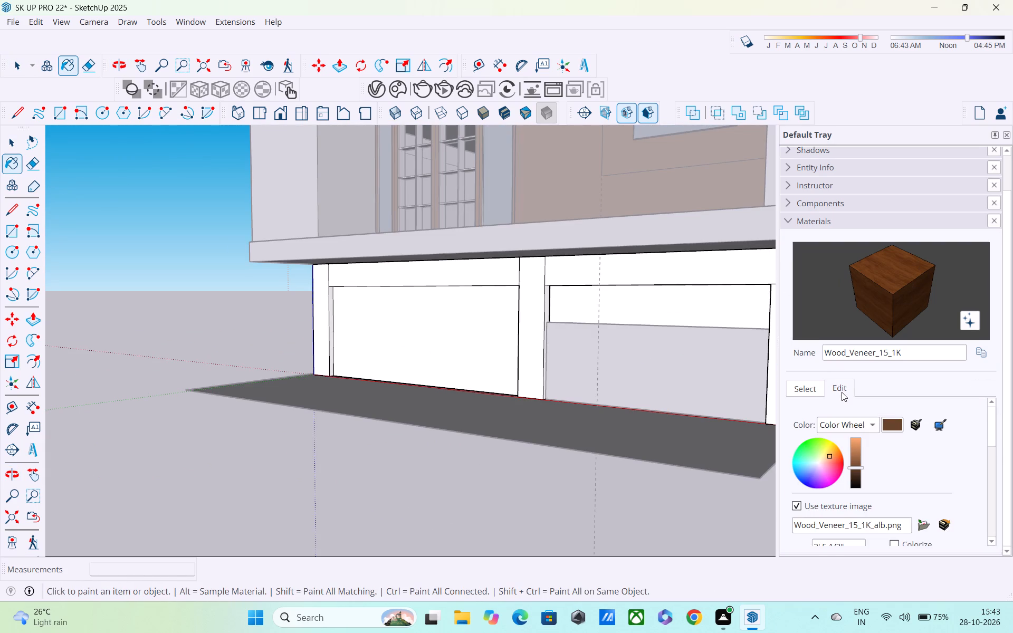
{"action": "scroll", "coordinate": [842, 392], "scroll_direction": "down", "scroll_amount": 1}
{"action": "scroll", "coordinate": [841, 493], "scroll_direction": "down", "scroll_amount": 3}
{"action": "scroll", "coordinate": [840, 497], "scroll_direction": "up", "scroll_amount": 2}
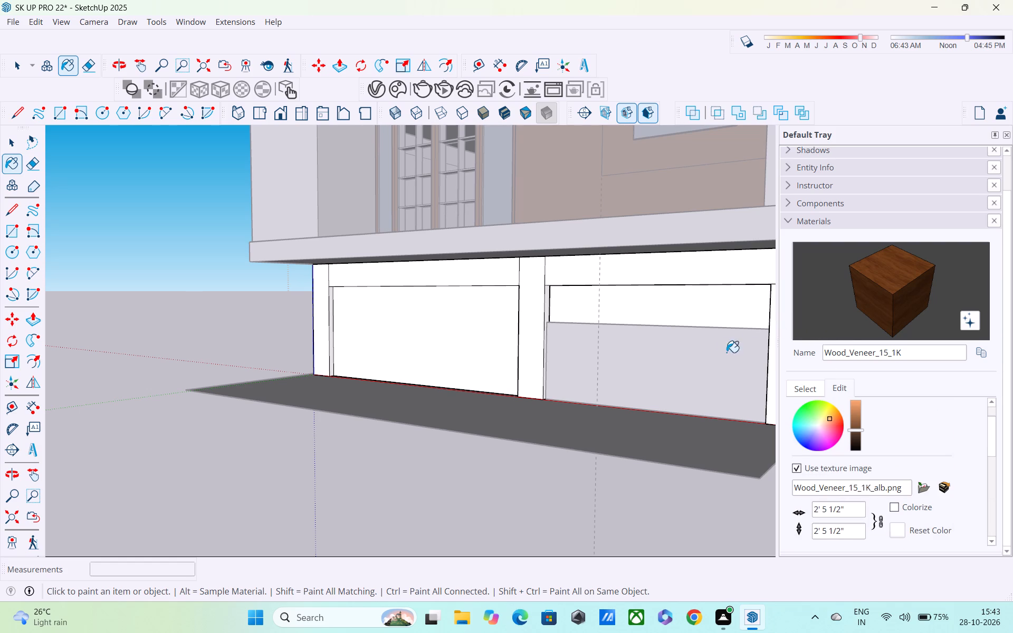
{"action": "left_click", "coordinate": [478, 328]}
{"action": "scroll", "coordinate": [478, 328], "scroll_direction": "down", "scroll_amount": 3}
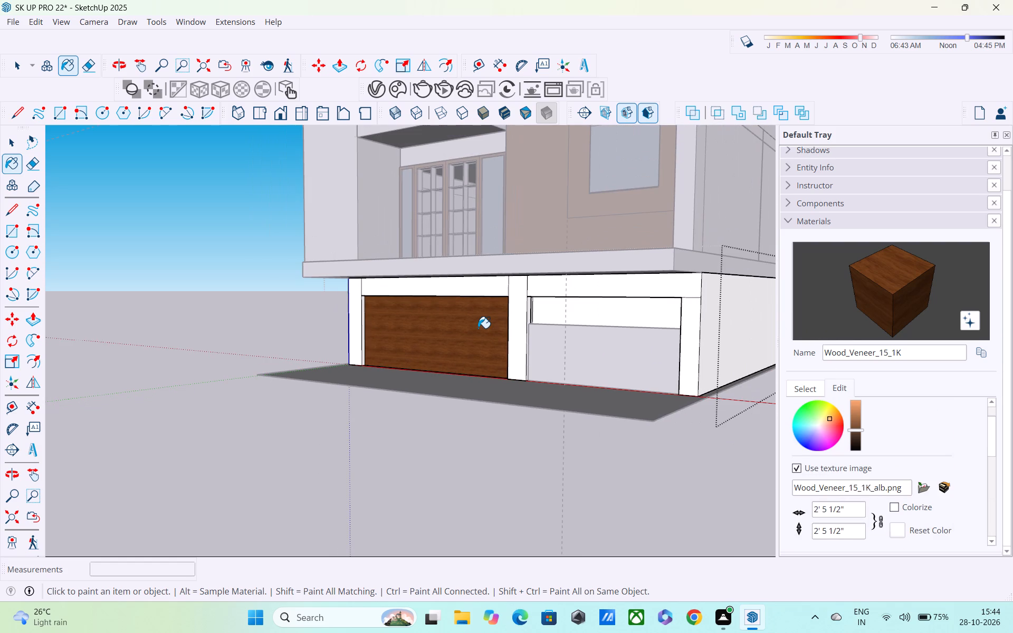
{"action": "scroll", "coordinate": [482, 337], "scroll_direction": "down", "scroll_amount": 5}
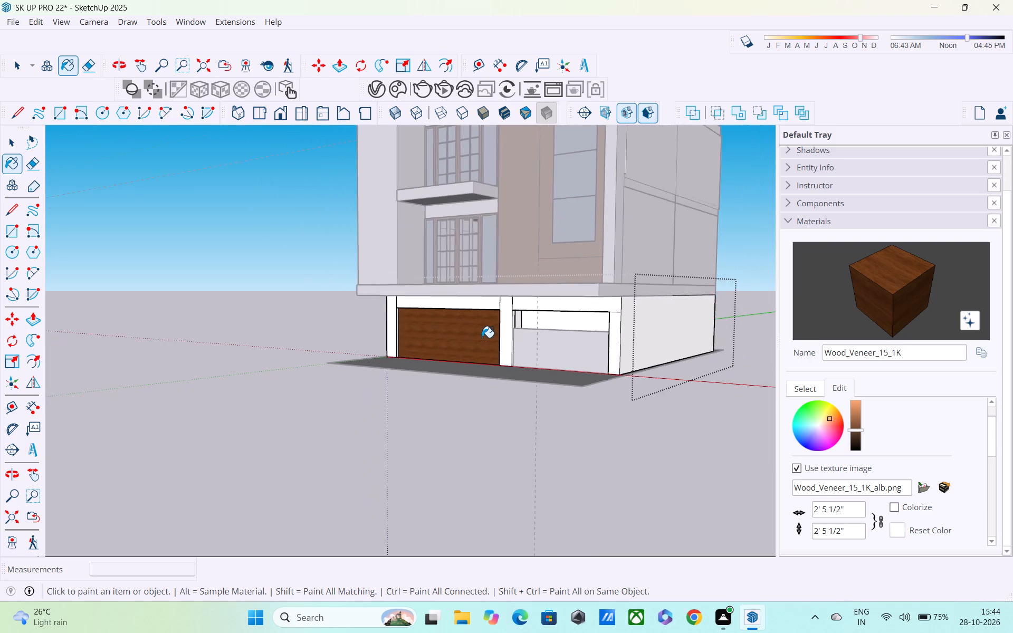
{"action": "middle_click_drag", "start_coordinate": [428, 349], "coordinate": [396, 584], "text": "shift"}
{"action": "scroll", "coordinate": [396, 584], "scroll_direction": "up", "scroll_amount": 1, "text": "shift"}
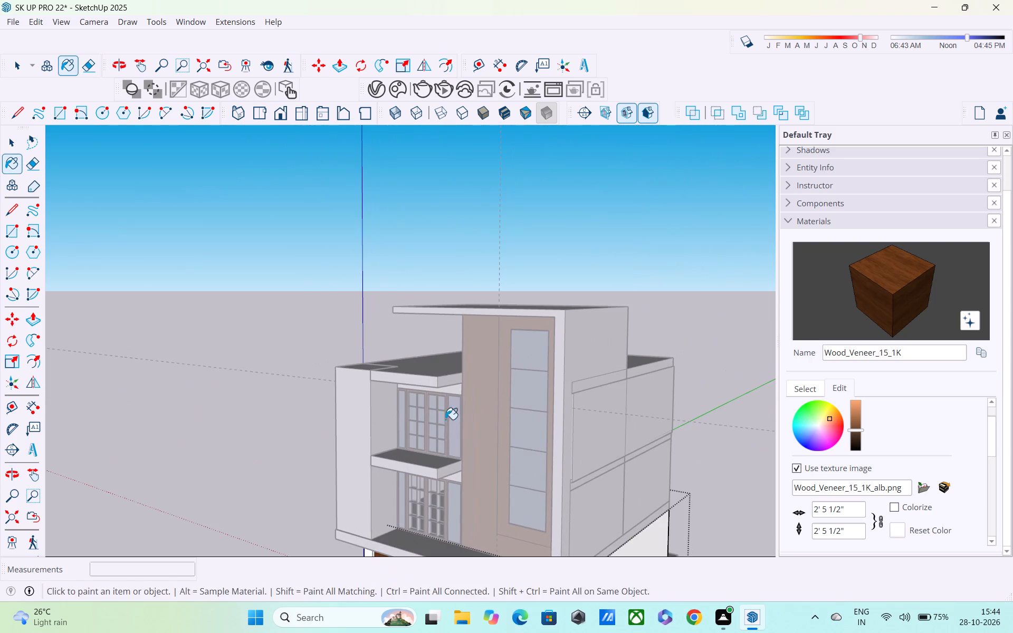
{"action": "key", "text": "space"}
{"action": "left_click", "coordinate": [292, 278]}
Erase the vertical and horizontal dividing lines between the wood-veneered faces around the tall glazed panel.
{"action": "scroll", "coordinate": [491, 335], "scroll_direction": "up", "scroll_amount": 4}
{"action": "middle_click_drag", "start_coordinate": [490, 331], "coordinate": [492, 283], "text": "shift"}
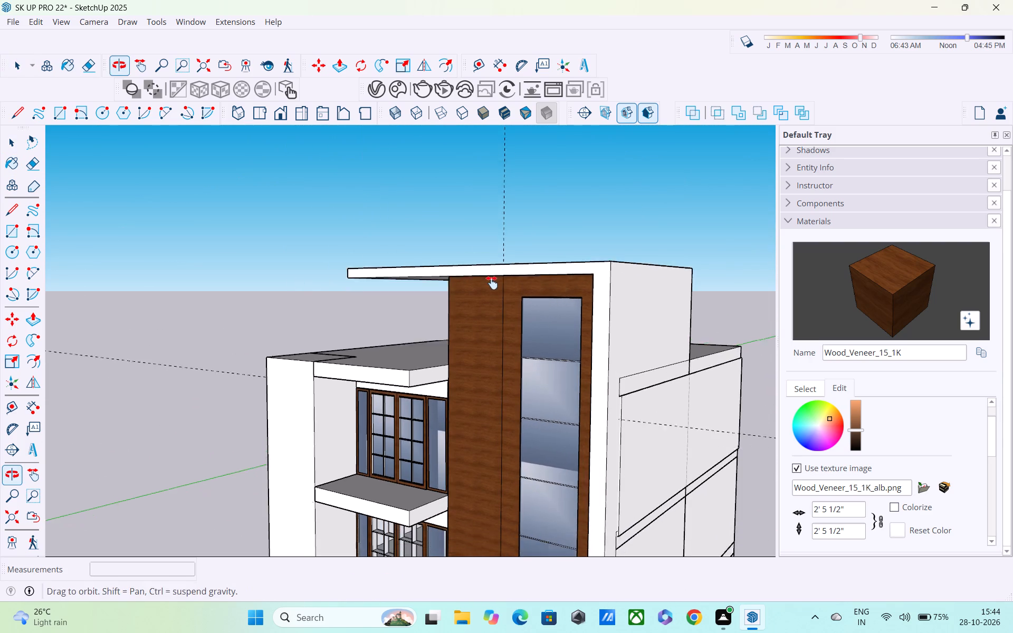
{"action": "middle_click_drag", "start_coordinate": [492, 283], "coordinate": [496, 249], "text": "shift"}
{"action": "scroll", "coordinate": [501, 234], "scroll_direction": "up", "scroll_amount": 1}
{"action": "scroll", "coordinate": [501, 234], "scroll_direction": "down", "scroll_amount": 2}
{"action": "key", "text": "e"}
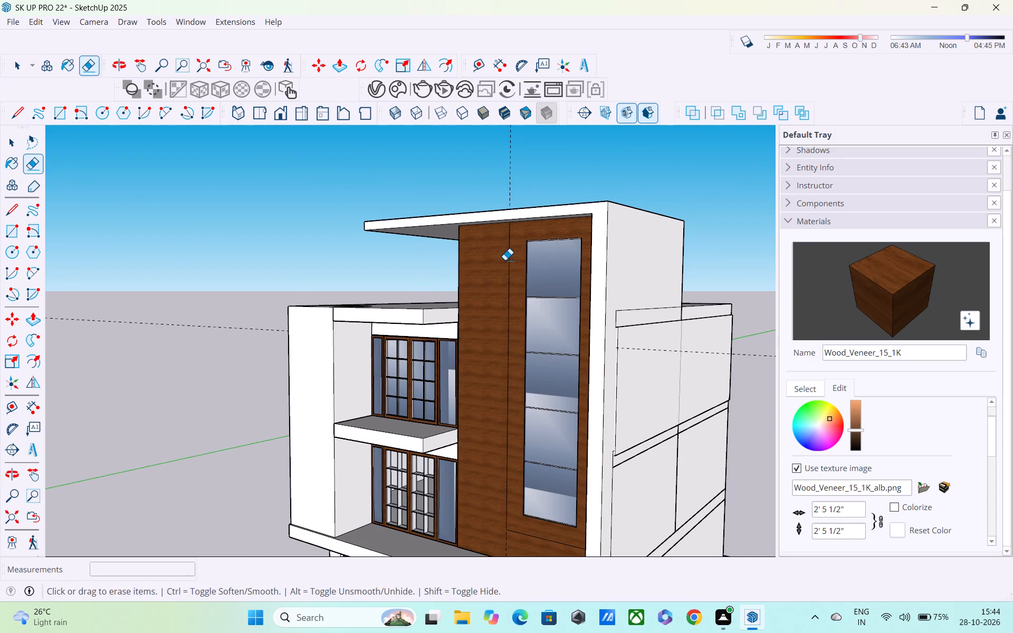
{"action": "left_click", "coordinate": [510, 269]}
{"action": "scroll", "coordinate": [507, 258], "scroll_direction": "down", "scroll_amount": 5}
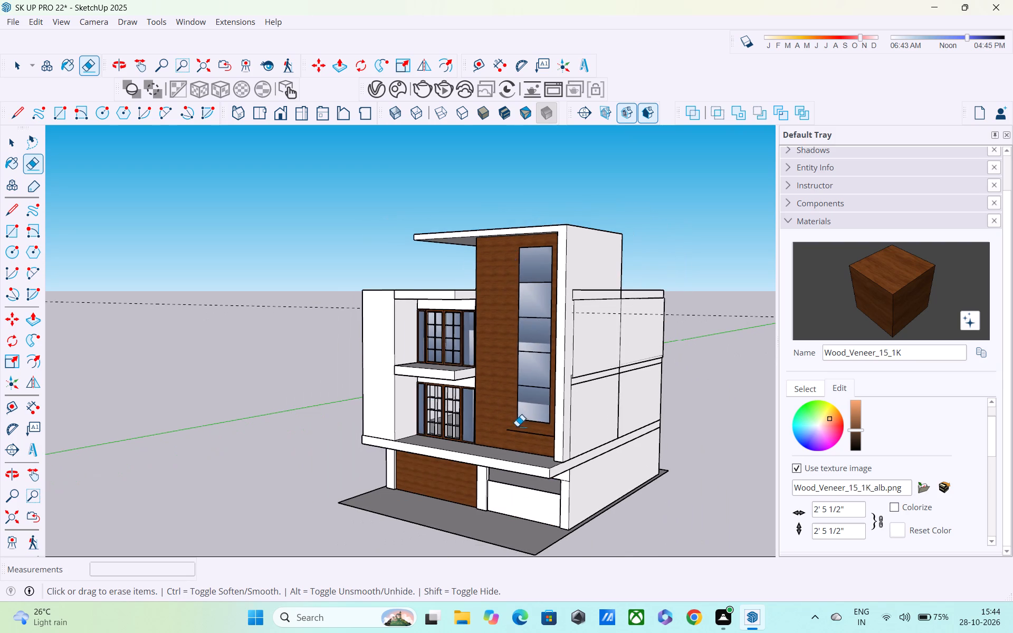
{"action": "scroll", "coordinate": [518, 428], "scroll_direction": "up", "scroll_amount": 4}
{"action": "left_click", "coordinate": [518, 432]}
{"action": "scroll", "coordinate": [499, 405], "scroll_direction": "down", "scroll_amount": 4}
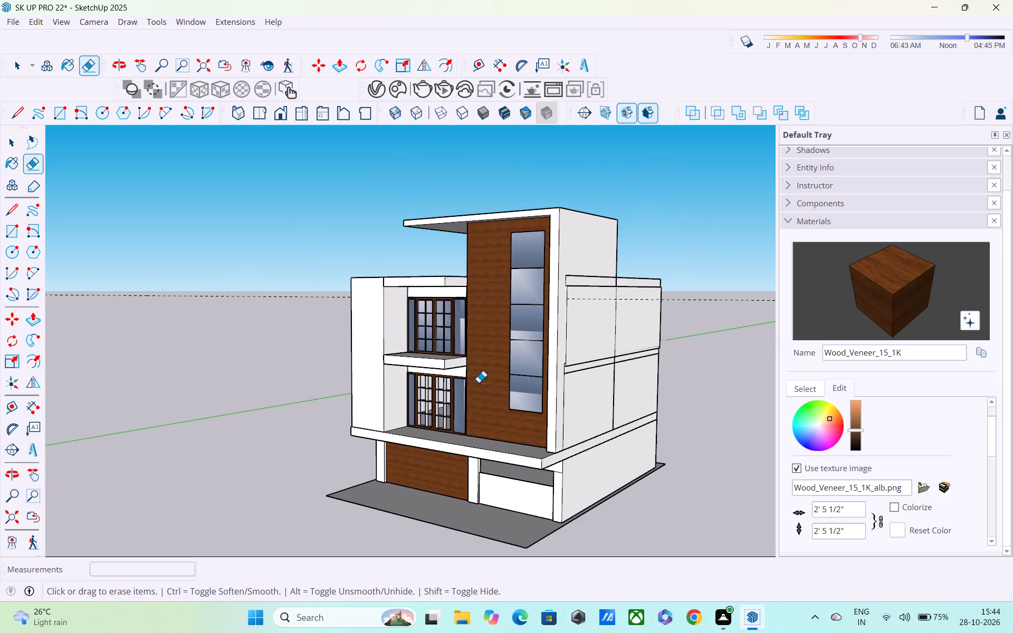
Examine the wood-and-glass façade and the building's side walls from several angles.
{"action": "middle_click_drag", "start_coordinate": [477, 371], "coordinate": [496, 314], "text": "shift"}
{"action": "scroll", "coordinate": [499, 300], "scroll_direction": "up", "scroll_amount": 1}
{"action": "scroll", "coordinate": [499, 292], "scroll_direction": "down", "scroll_amount": 3}
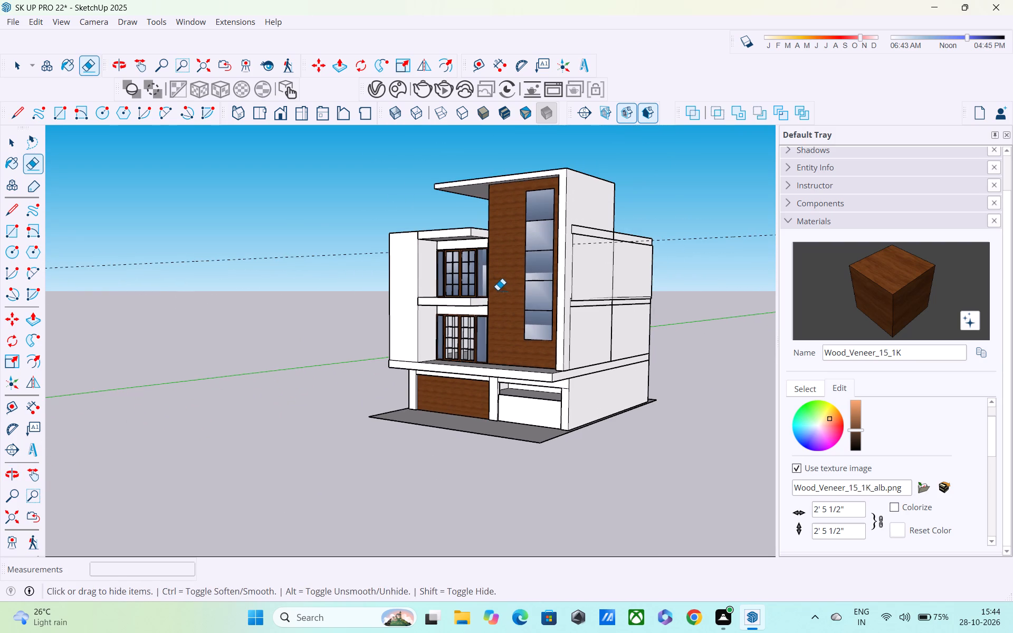
{"action": "middle_click_drag", "start_coordinate": [499, 290], "coordinate": [730, 280], "text": "shift"}
{"action": "scroll", "coordinate": [705, 279], "scroll_direction": "down", "scroll_amount": 5}
{"action": "scroll", "coordinate": [687, 307], "scroll_direction": "up", "scroll_amount": 1}
{"action": "middle_click_drag", "start_coordinate": [689, 301], "coordinate": [625, 370]}
{"action": "scroll", "coordinate": [725, 321], "scroll_direction": "up", "scroll_amount": 2}
{"action": "middle_click_drag", "start_coordinate": [713, 318], "coordinate": [445, 271], "text": "shift"}
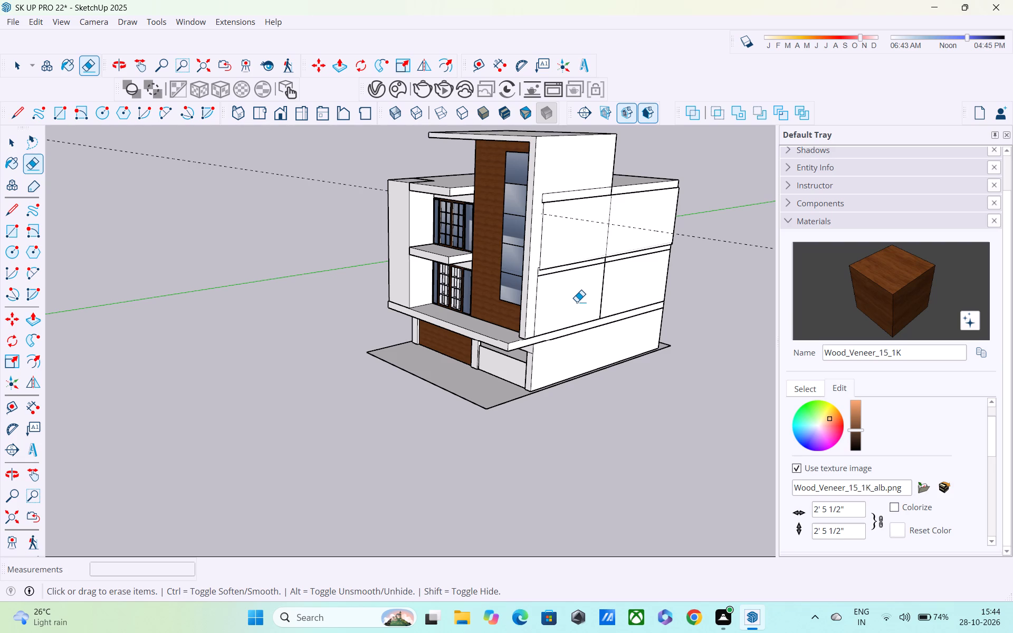
Inside the upper balcony slab's group, push the slab's front face back toward the windows by about 5' 10", then leave the group.
{"action": "key", "text": "space"}
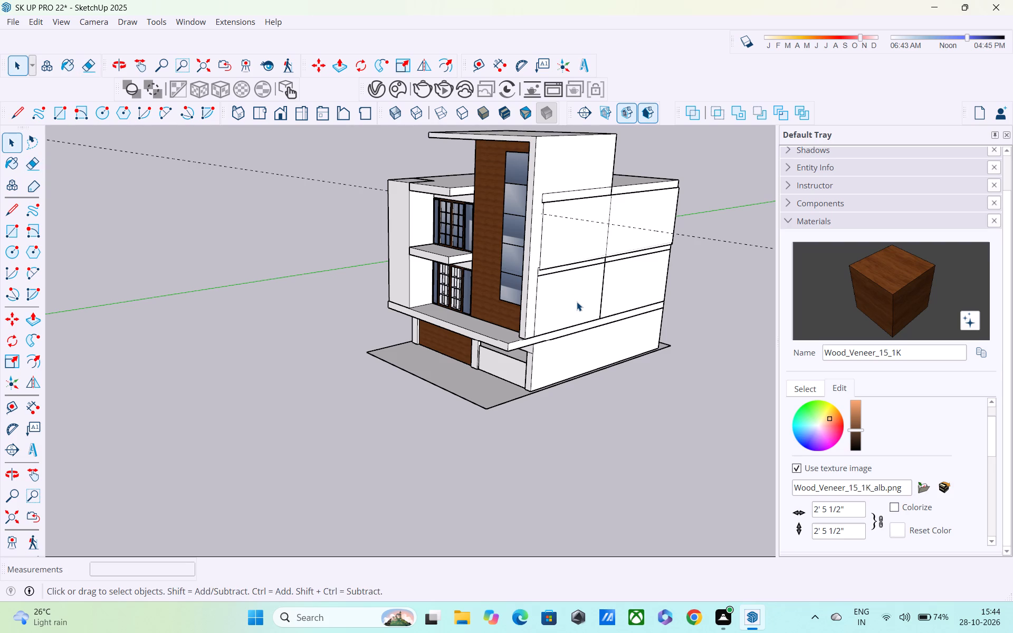
{"action": "scroll", "coordinate": [423, 260], "scroll_direction": "up", "scroll_amount": 2}
{"action": "double_click", "coordinate": [424, 260]}
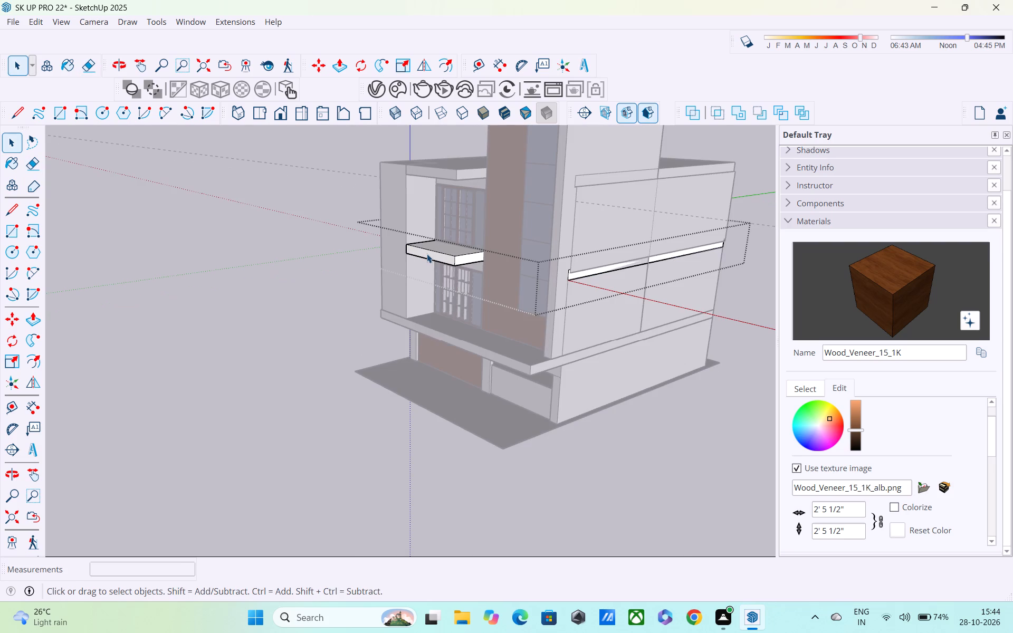
{"action": "key", "text": "p"}
{"action": "scroll", "coordinate": [430, 256], "scroll_direction": "up", "scroll_amount": 3}
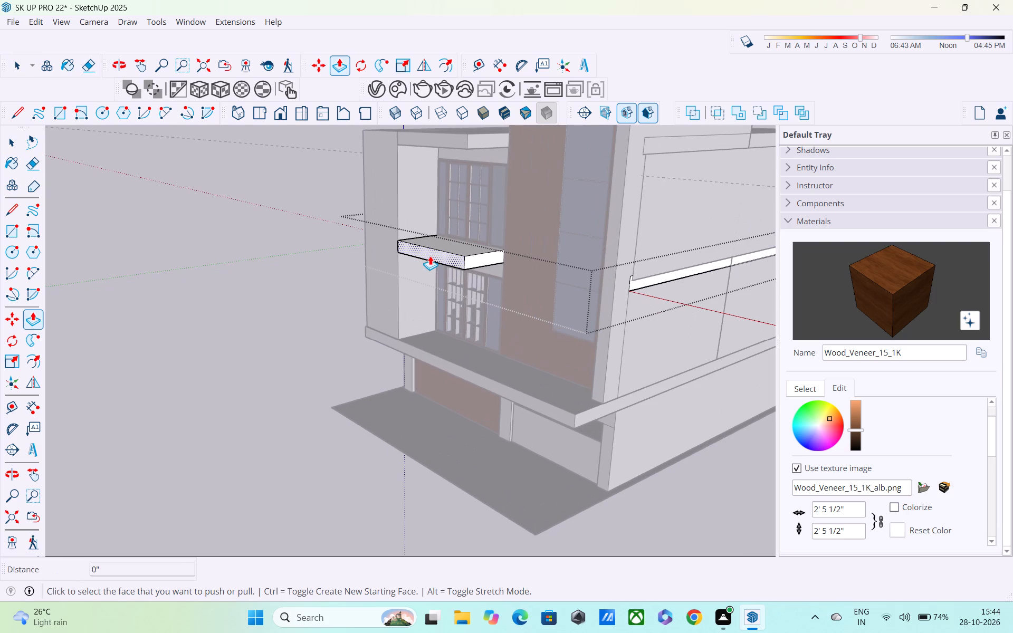
{"action": "left_click", "coordinate": [433, 250]}
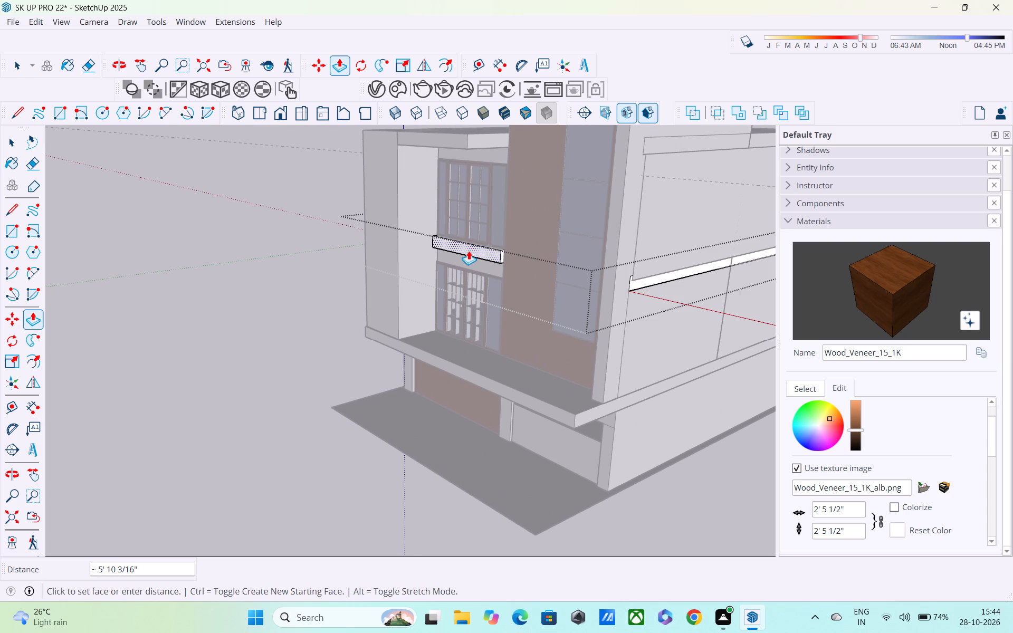
{"action": "left_click", "coordinate": [469, 251]}
{"action": "key", "text": "space"}
{"action": "left_click", "coordinate": [295, 278]}
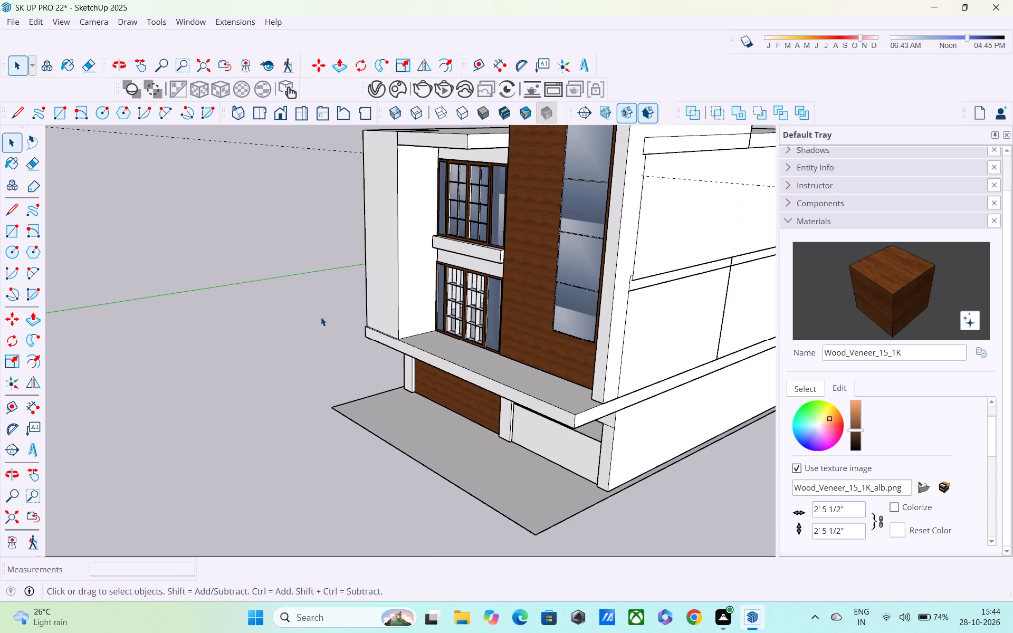
Inside the lower balcony's wall-and-slab group, pull the slab's long front edge face outward by about 6".
{"action": "scroll", "coordinate": [469, 375], "scroll_direction": "up", "scroll_amount": 2}
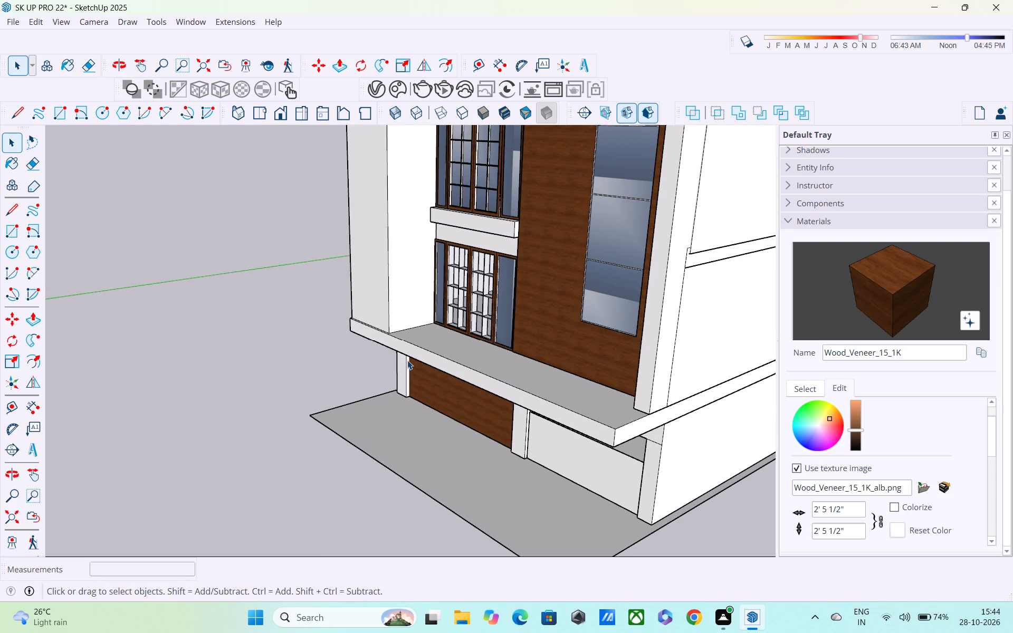
{"action": "scroll", "coordinate": [407, 360], "scroll_direction": "up", "scroll_amount": 4}
{"action": "middle_click_drag", "start_coordinate": [392, 346], "coordinate": [387, 380]}
{"action": "scroll", "coordinate": [356, 319], "scroll_direction": "up", "scroll_amount": 10}
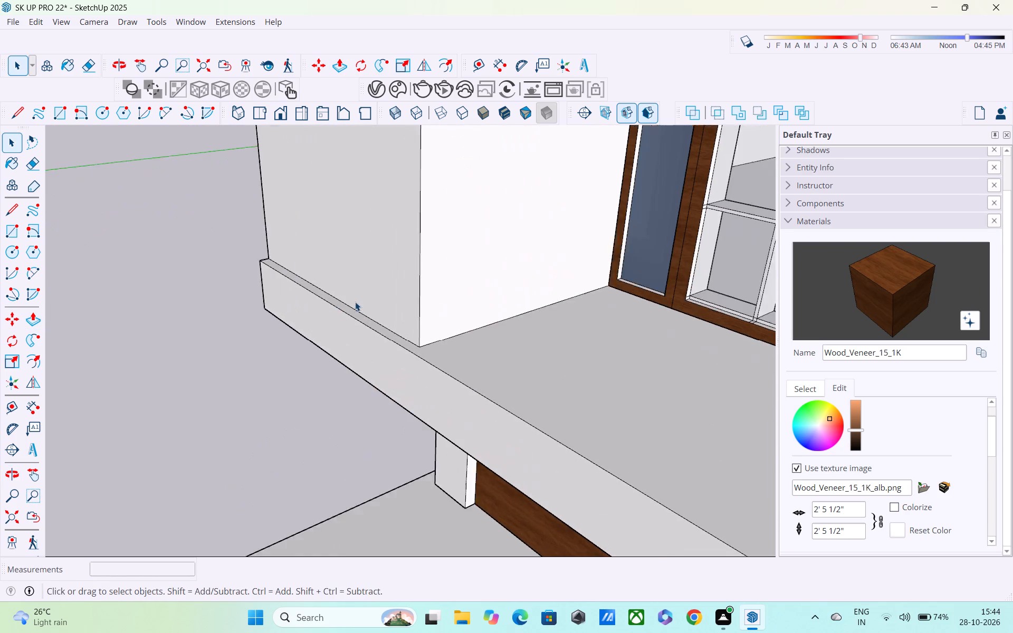
{"action": "scroll", "coordinate": [355, 302], "scroll_direction": "up", "scroll_amount": 1}
{"action": "middle_click_drag", "start_coordinate": [374, 329], "coordinate": [369, 340]}
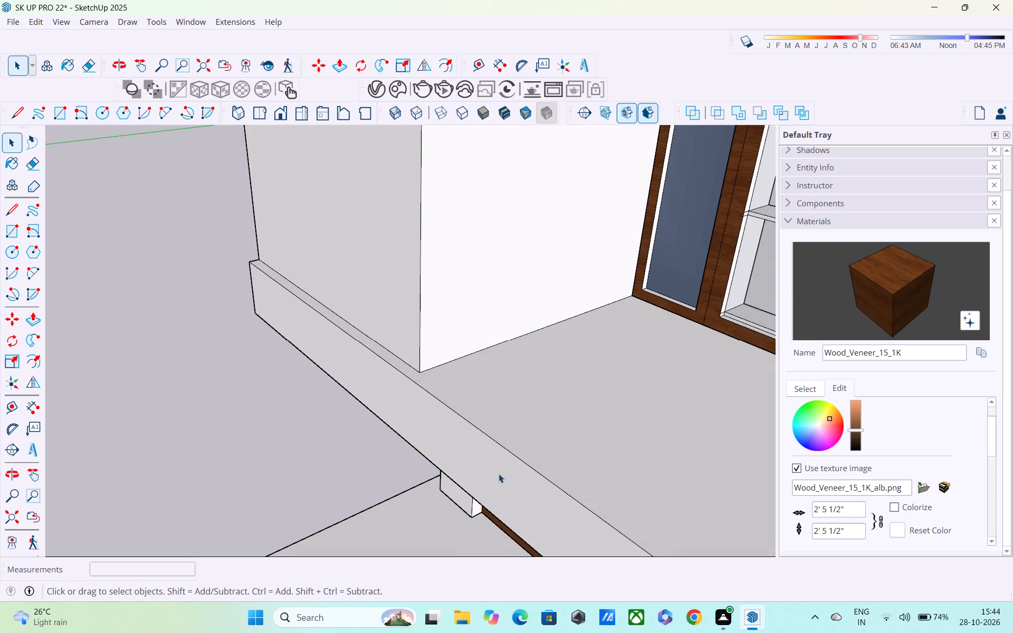
{"action": "scroll", "coordinate": [491, 475], "scroll_direction": "up", "scroll_amount": 1}
{"action": "scroll", "coordinate": [494, 463], "scroll_direction": "down", "scroll_amount": 3}
{"action": "double_click", "coordinate": [482, 473]}
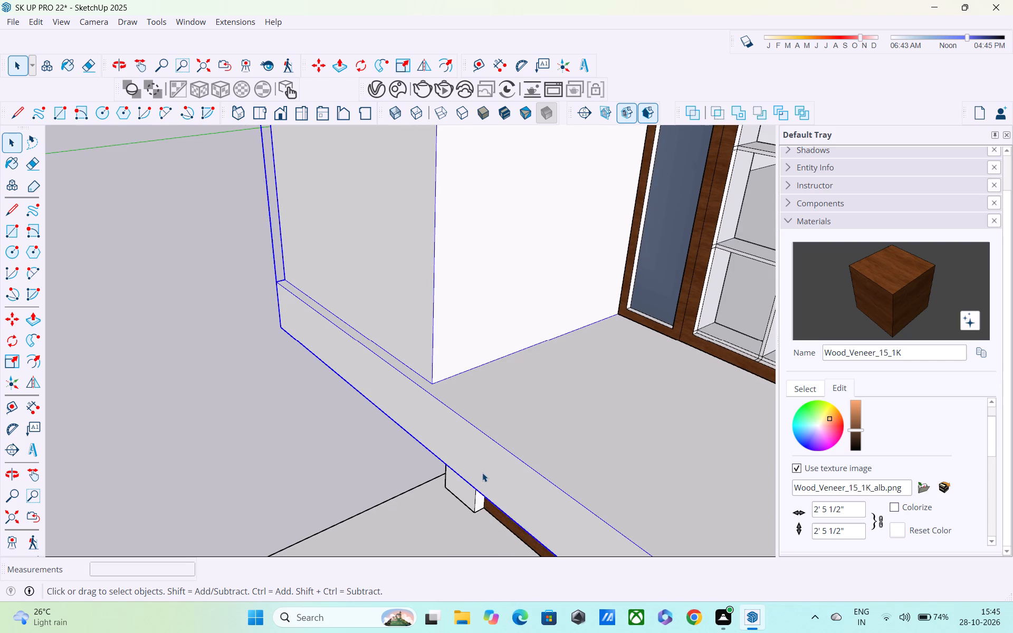
{"action": "key", "text": "p"}
{"action": "left_click", "coordinate": [493, 457]}
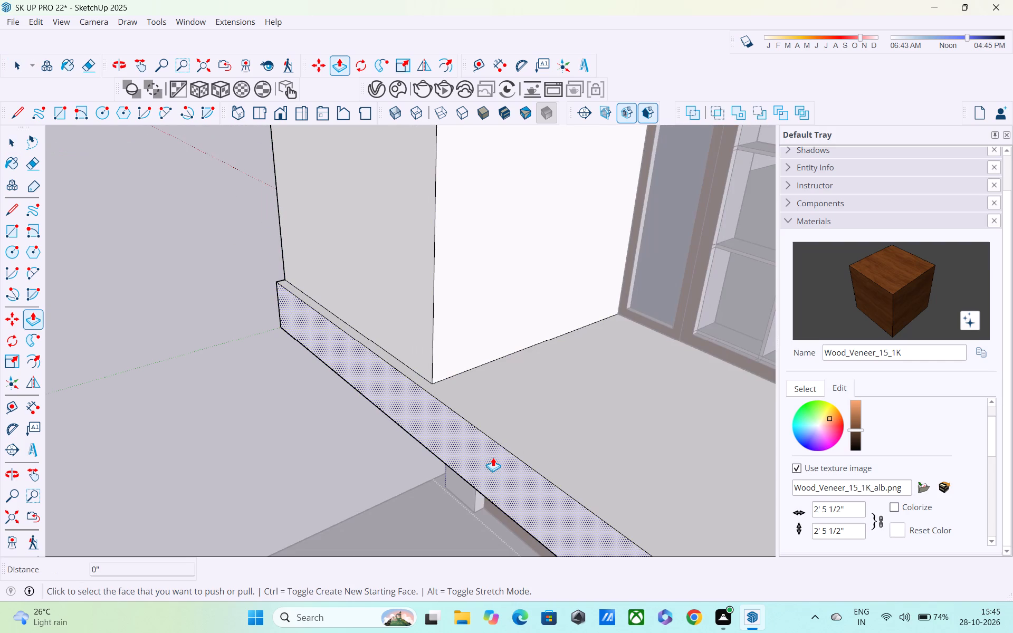
{"action": "left_click", "coordinate": [481, 481]}
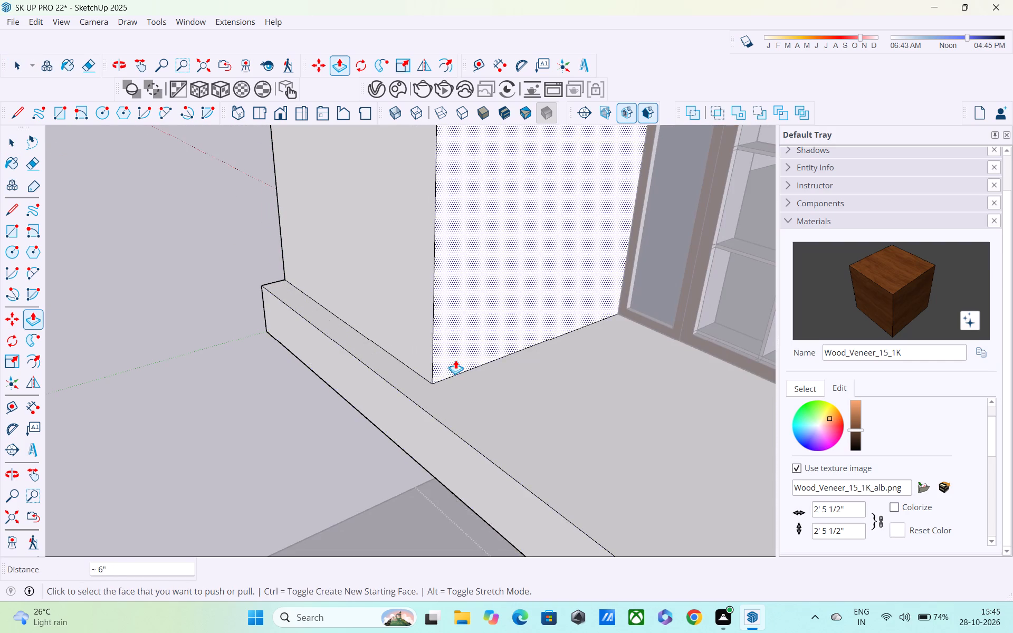
{"action": "middle_click_drag", "start_coordinate": [454, 359], "coordinate": [409, 313]}
{"action": "key", "text": "space"}
Draw two thin rectangles on the lower slab around the side wall's front corner, about 3' 5" by 4" and 3' 9" by 5".
{"action": "scroll", "coordinate": [407, 312], "scroll_direction": "up", "scroll_amount": 1}
{"action": "scroll", "coordinate": [407, 312], "scroll_direction": "down", "scroll_amount": 4}
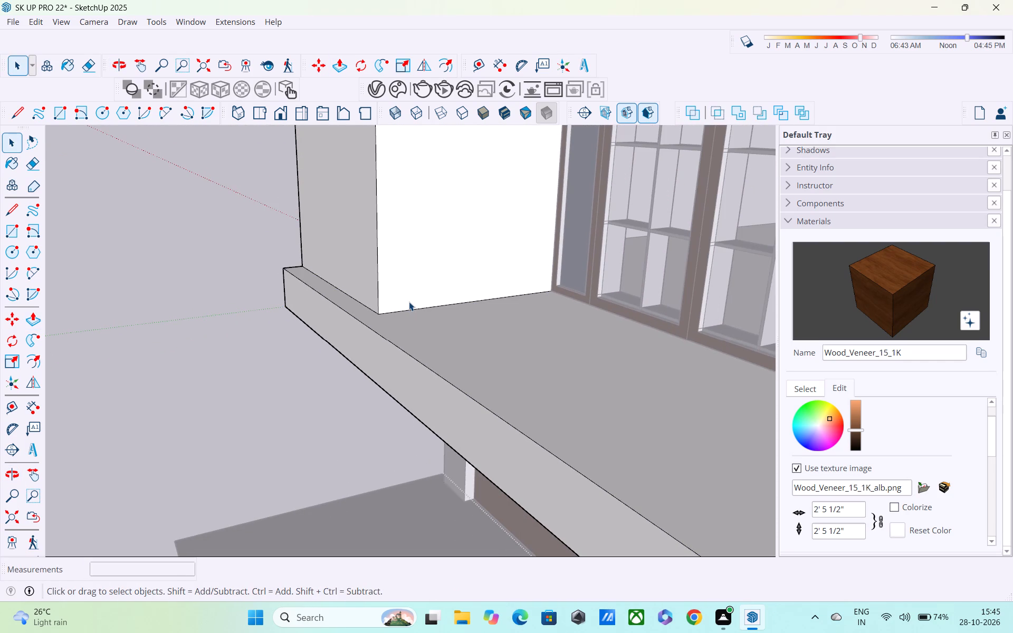
{"action": "middle_click_drag", "start_coordinate": [409, 308], "coordinate": [397, 399], "text": "shift"}
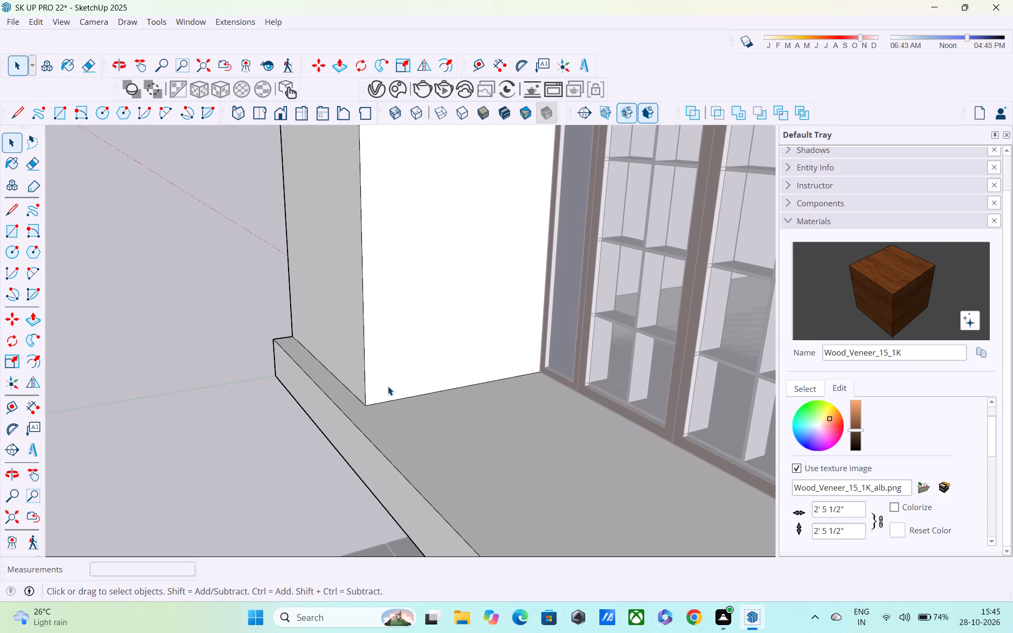
{"action": "key", "text": "r"}
{"action": "scroll", "coordinate": [369, 388], "scroll_direction": "up", "scroll_amount": 4}
{"action": "middle_click_drag", "start_coordinate": [365, 399], "coordinate": [362, 445]}
{"action": "scroll", "coordinate": [362, 445], "scroll_direction": "up", "scroll_amount": 1}
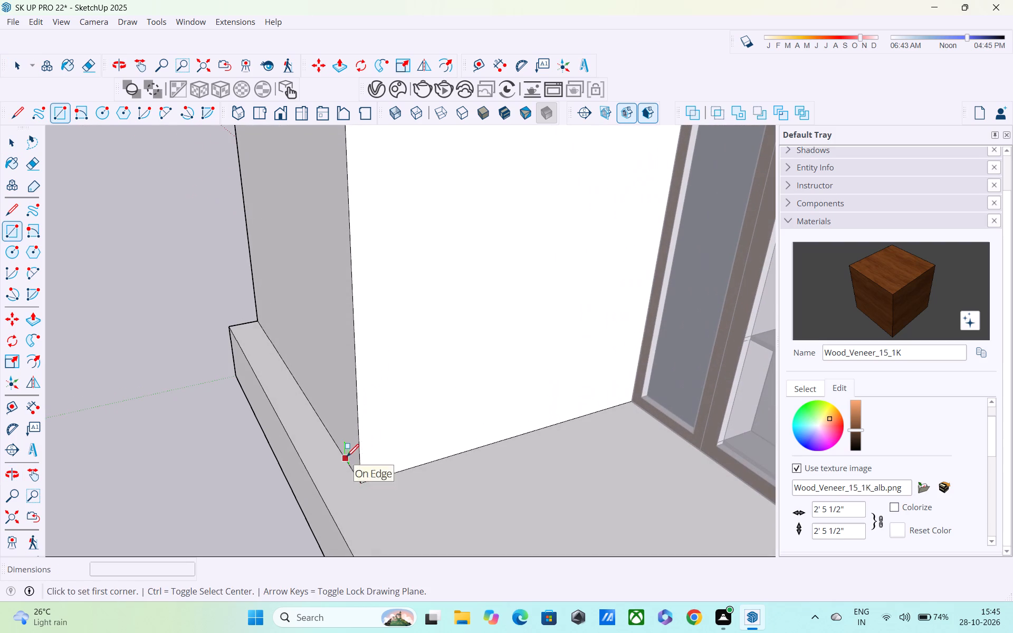
{"action": "scroll", "coordinate": [339, 462], "scroll_direction": "up", "scroll_amount": 4}
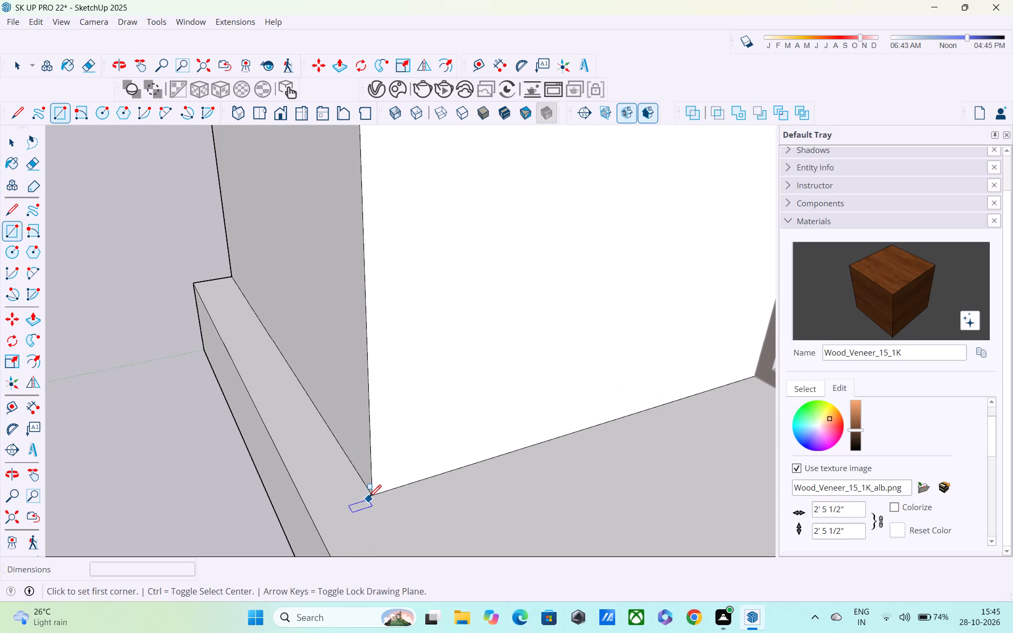
{"action": "left_click", "coordinate": [369, 498]}
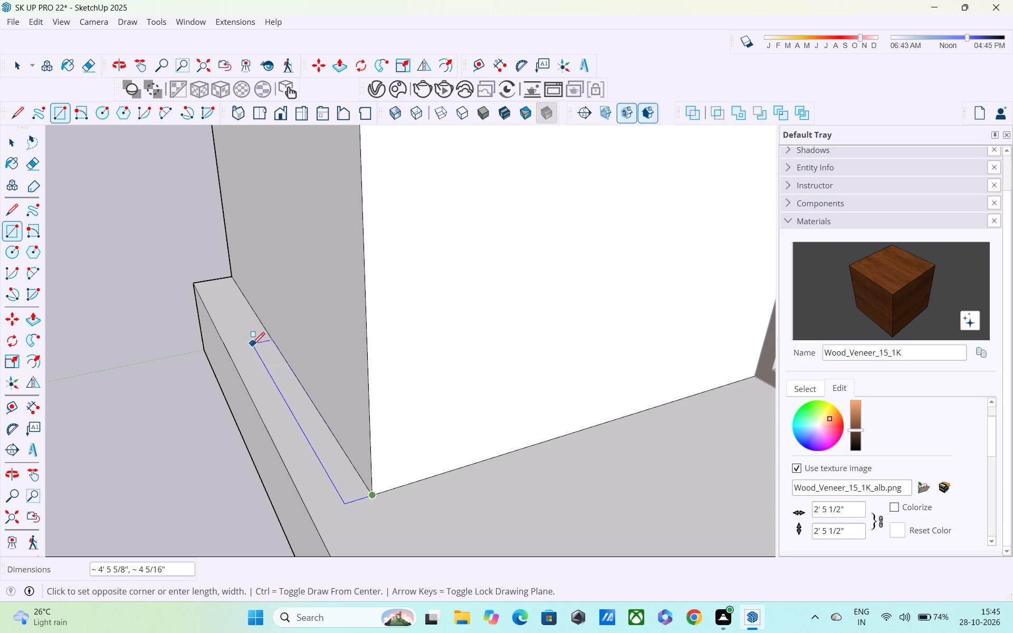
{"action": "left_click", "coordinate": [272, 371]}
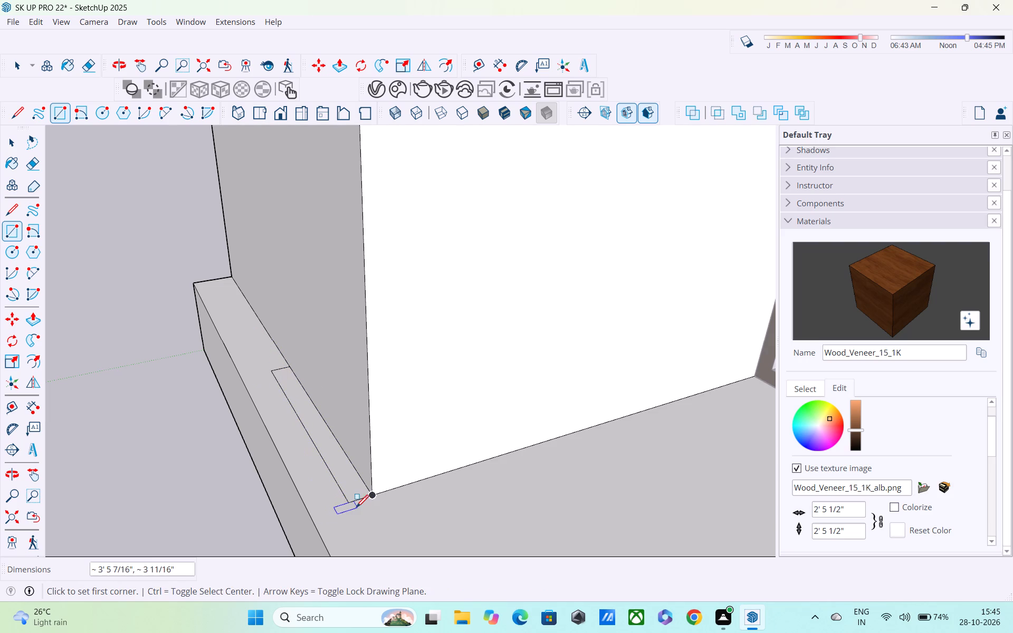
{"action": "left_click", "coordinate": [353, 501]}
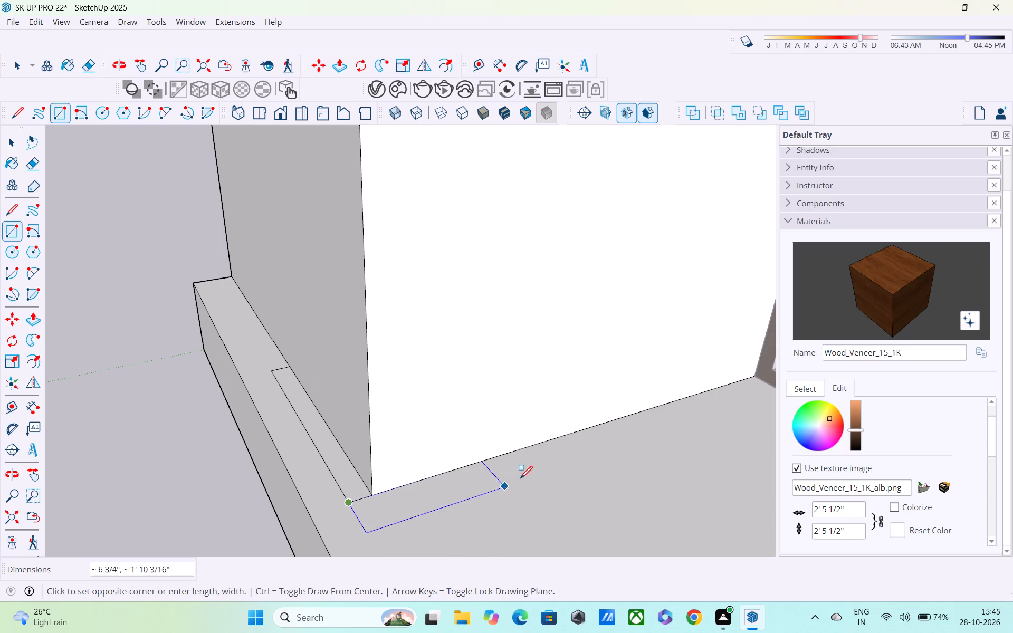
{"action": "left_click", "coordinate": [618, 439]}
Erase the short line between the two thin rectangles to merge them into one L-shaped face.
{"action": "key", "text": "e"}
{"action": "scroll", "coordinate": [380, 505], "scroll_direction": "up", "scroll_amount": 3}
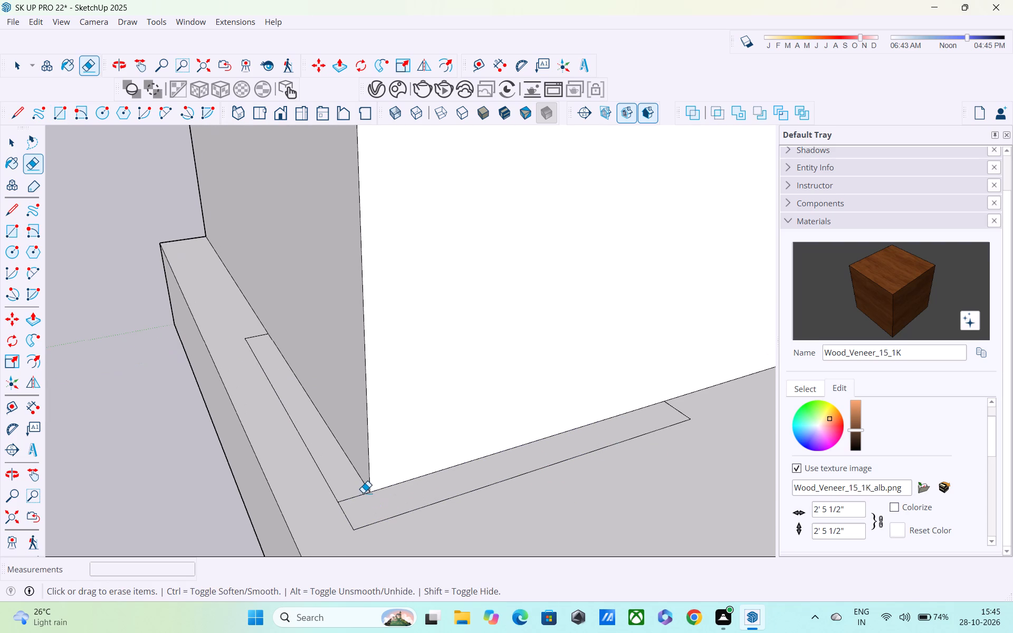
{"action": "left_click", "coordinate": [362, 496]}
Extrude the L-shaped face up along the balcony side wall's front corner by about 19' 9".
{"action": "scroll", "coordinate": [362, 496], "scroll_direction": "down", "scroll_amount": 7}
{"action": "middle_click_drag", "start_coordinate": [375, 522], "coordinate": [319, 509], "text": "shift"}
{"action": "scroll", "coordinate": [319, 507], "scroll_direction": "up", "scroll_amount": 1, "text": "shift"}
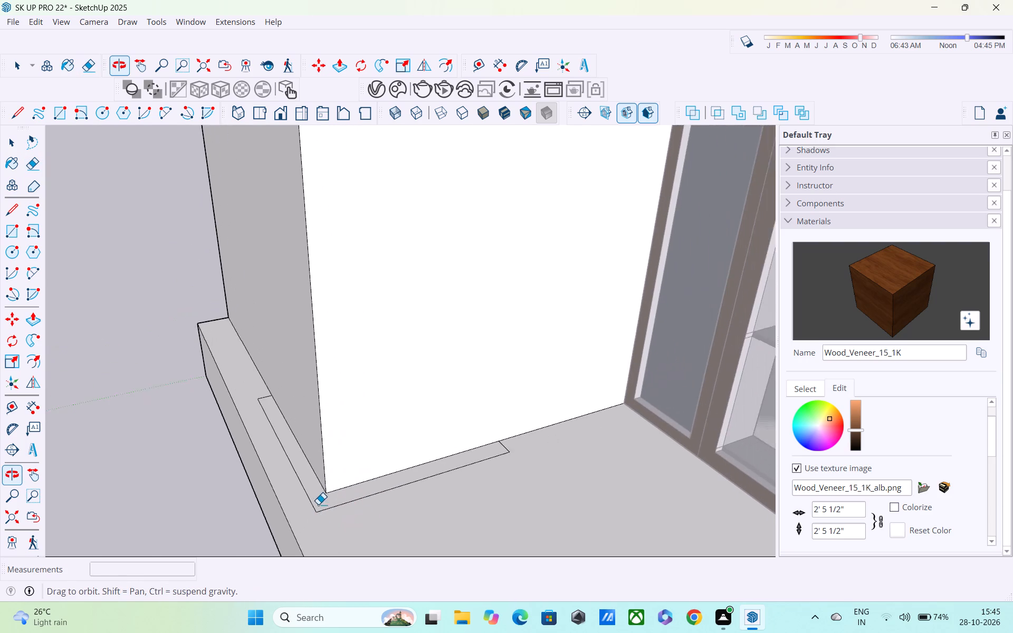
{"action": "key", "text": "p"}
{"action": "left_click", "coordinate": [316, 483]}
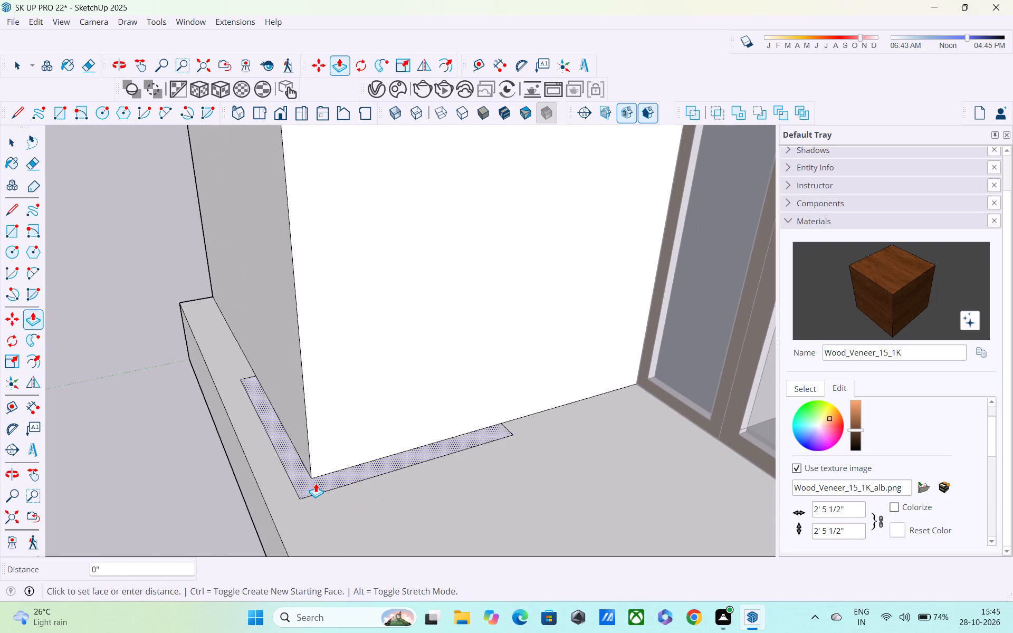
{"action": "scroll", "coordinate": [305, 342], "scroll_direction": "down", "scroll_amount": 6}
{"action": "middle_click_drag", "start_coordinate": [304, 319], "coordinate": [304, 503], "text": "shift"}
{"action": "scroll", "coordinate": [308, 496], "scroll_direction": "up", "scroll_amount": 1, "text": "shift"}
{"action": "scroll", "coordinate": [311, 400], "scroll_direction": "down", "scroll_amount": 4}
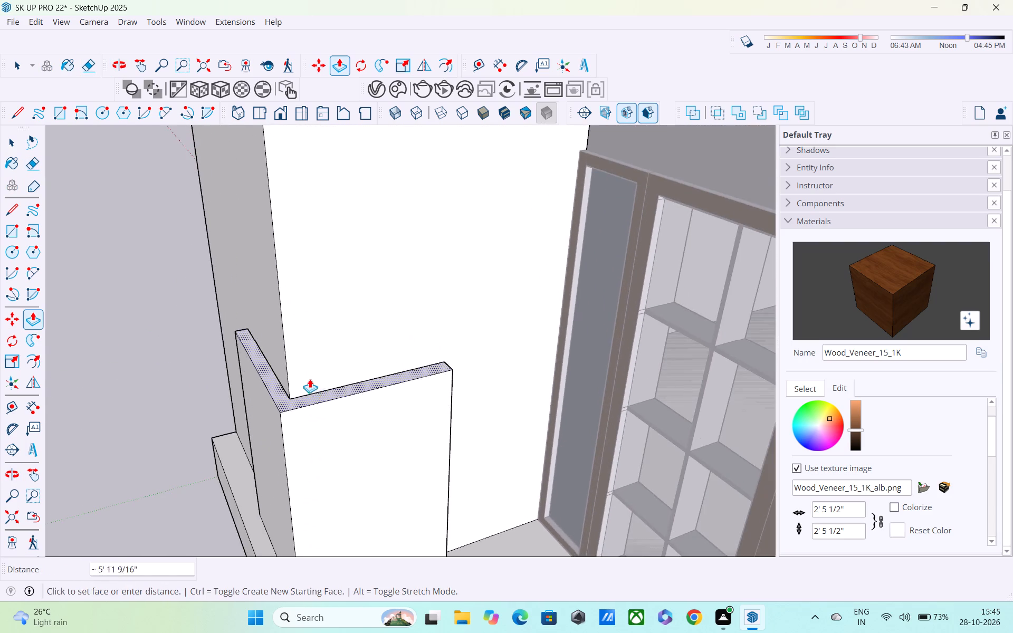
{"action": "scroll", "coordinate": [310, 379], "scroll_direction": "down", "scroll_amount": 2}
{"action": "middle_click_drag", "start_coordinate": [310, 359], "coordinate": [310, 471], "text": "shift"}
{"action": "scroll", "coordinate": [310, 470], "scroll_direction": "up", "scroll_amount": 1, "text": "shift"}
{"action": "middle_click_drag", "start_coordinate": [312, 426], "coordinate": [339, 312]}
{"action": "scroll", "coordinate": [341, 309], "scroll_direction": "up", "scroll_amount": 1, "text": "shift"}
{"action": "scroll", "coordinate": [341, 306], "scroll_direction": "down", "scroll_amount": 3}
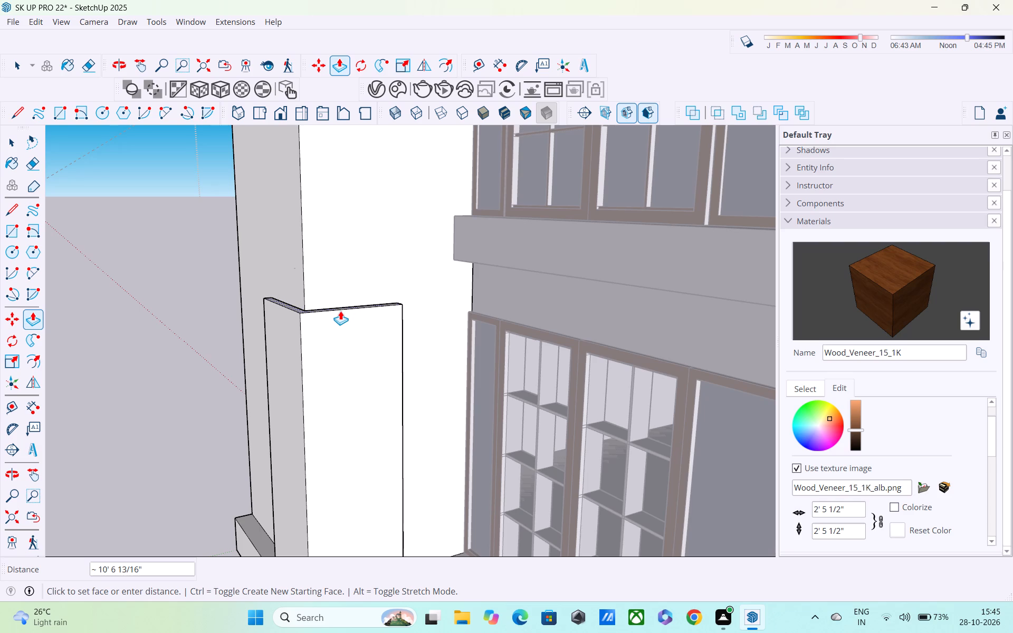
{"action": "middle_click_drag", "start_coordinate": [340, 311], "coordinate": [336, 424], "text": "shift"}
{"action": "middle_click_drag", "start_coordinate": [344, 335], "coordinate": [345, 468], "text": "shift"}
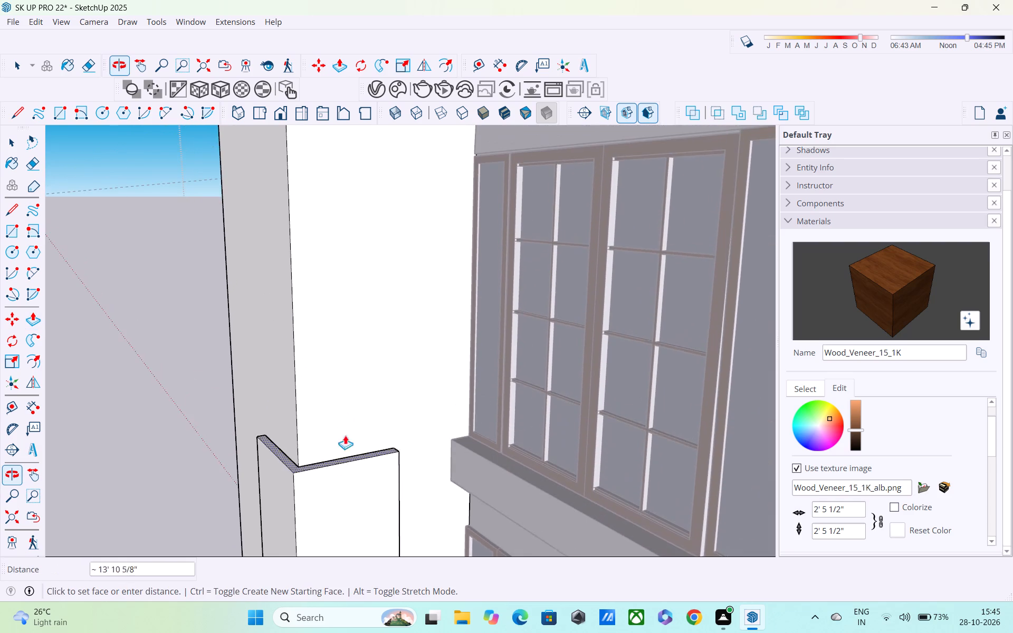
{"action": "scroll", "coordinate": [347, 376], "scroll_direction": "down", "scroll_amount": 4}
{"action": "middle_click_drag", "start_coordinate": [356, 355], "coordinate": [366, 423], "text": "shift"}
{"action": "middle_click_drag", "start_coordinate": [377, 376], "coordinate": [389, 279]}
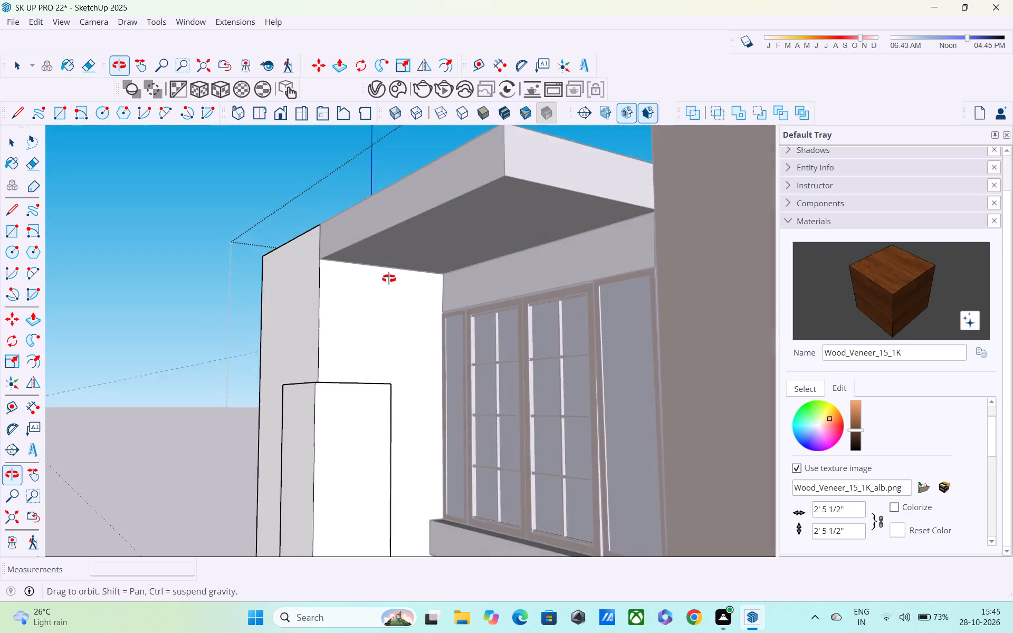
{"action": "middle_click_drag", "start_coordinate": [389, 279], "coordinate": [393, 170]}
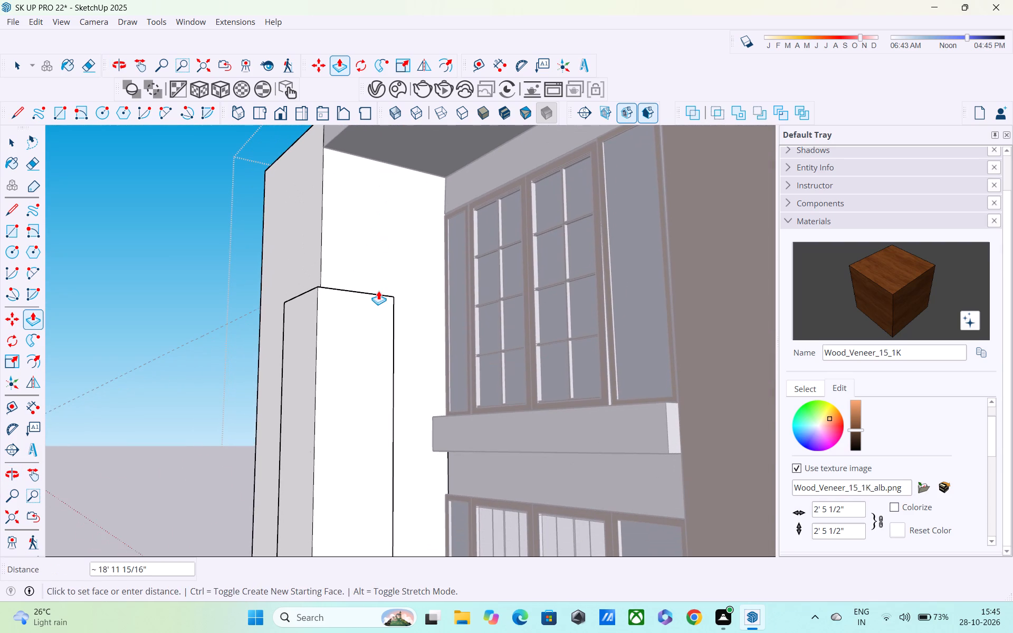
{"action": "left_click", "coordinate": [378, 274]}
Inside the upper balcony slab's group, pull the slab's front face out past the L-shaped corner strip.
{"action": "scroll", "coordinate": [382, 294], "scroll_direction": "down", "scroll_amount": 4}
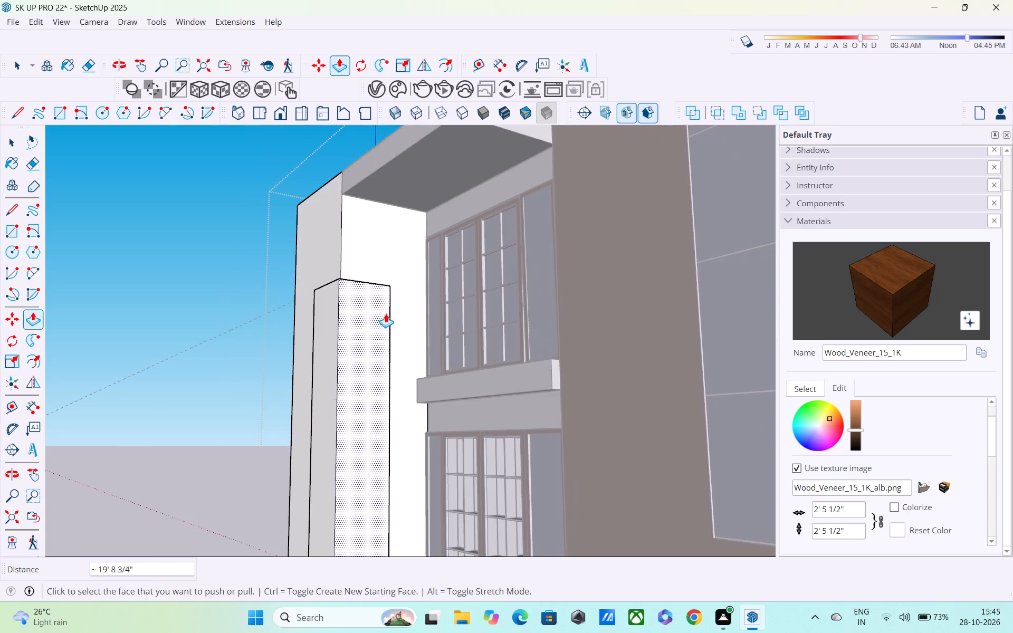
{"action": "middle_click_drag", "start_coordinate": [394, 368], "coordinate": [502, 408]}
{"action": "scroll", "coordinate": [502, 408], "scroll_direction": "up", "scroll_amount": 1}
{"action": "scroll", "coordinate": [502, 408], "scroll_direction": "down", "scroll_amount": 6}
{"action": "middle_click_drag", "start_coordinate": [502, 408], "coordinate": [471, 319], "text": "shift"}
{"action": "scroll", "coordinate": [470, 317], "scroll_direction": "up", "scroll_amount": 1}
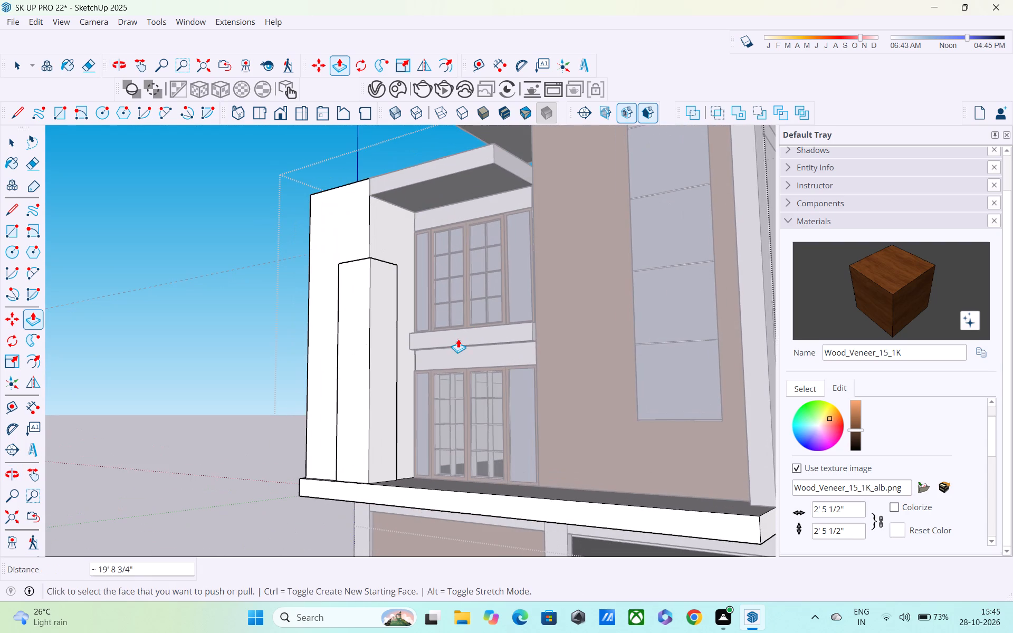
{"action": "key", "text": "space"}
{"action": "scroll", "coordinate": [457, 339], "scroll_direction": "up", "scroll_amount": 3}
{"action": "key", "text": "space"}
{"action": "scroll", "coordinate": [455, 337], "scroll_direction": "up", "scroll_amount": 4}
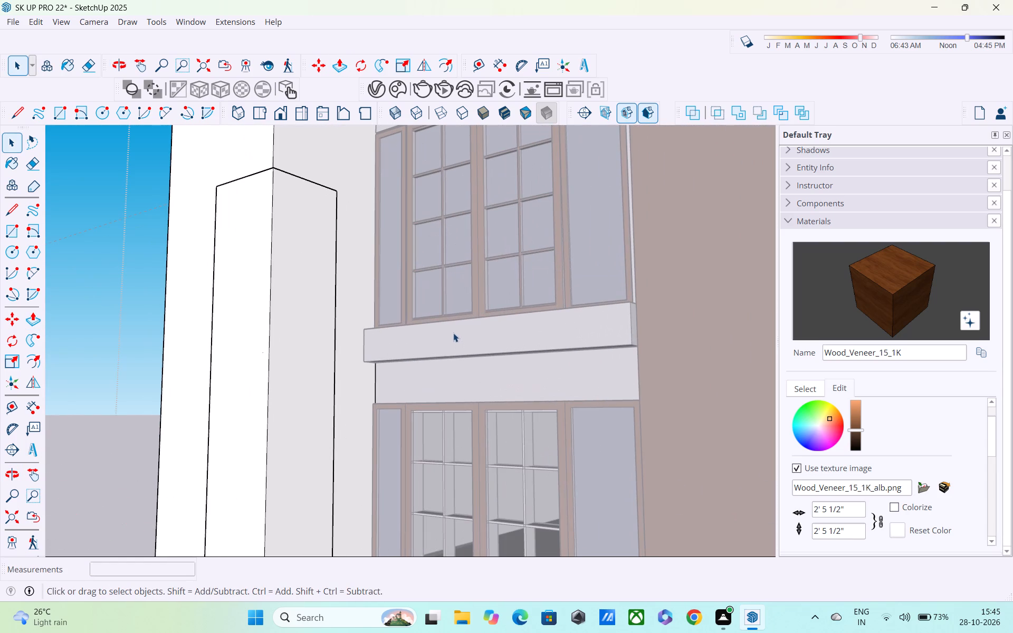
{"action": "double_click", "coordinate": [453, 337]}
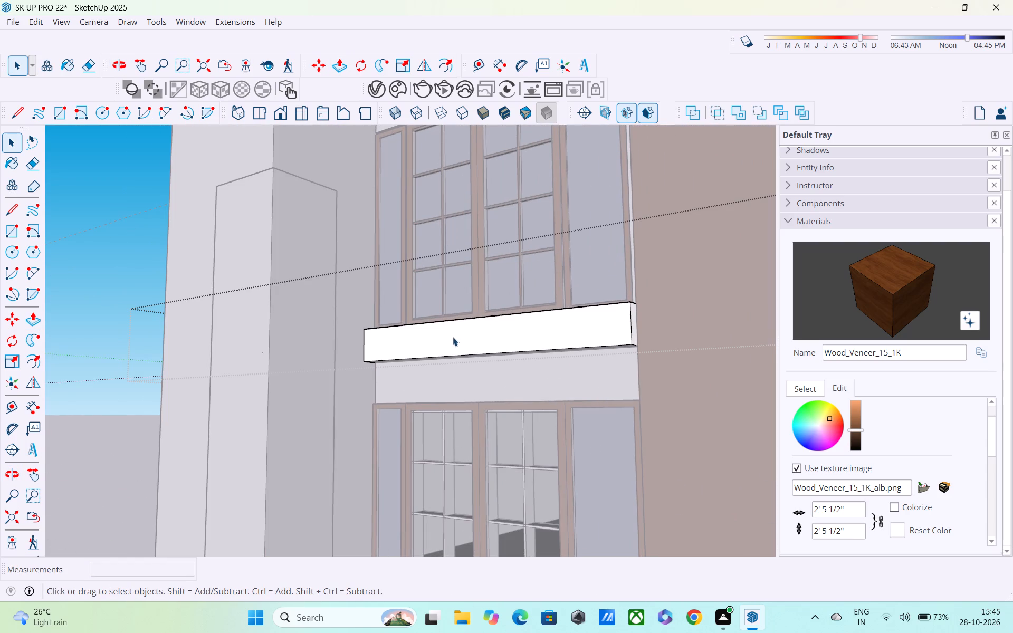
{"action": "key", "text": "p"}
{"action": "left_click", "coordinate": [453, 337]}
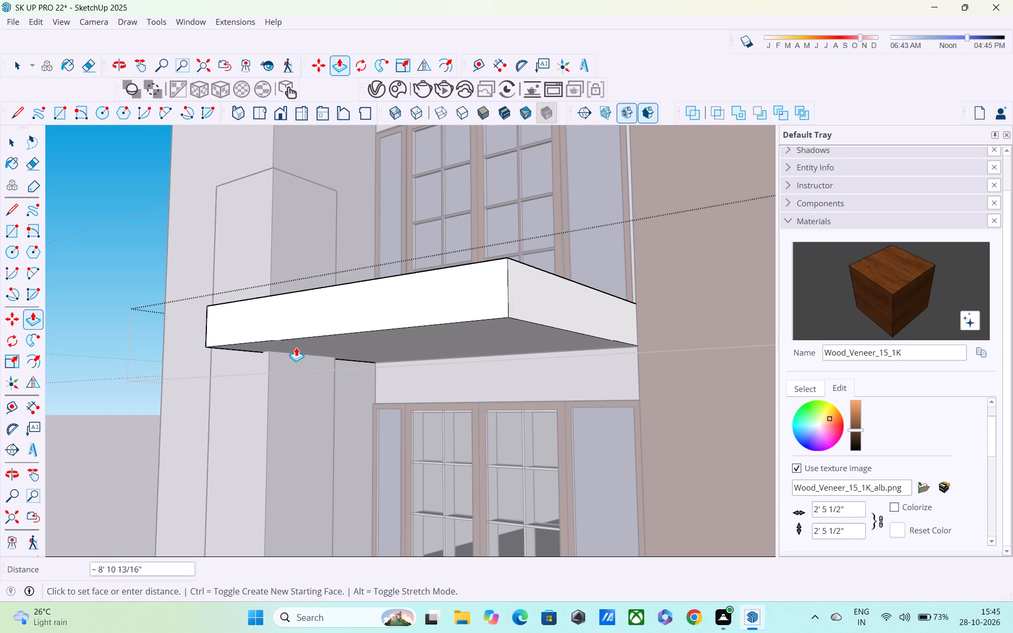
{"action": "middle_click_drag", "start_coordinate": [289, 408], "coordinate": [349, 501]}
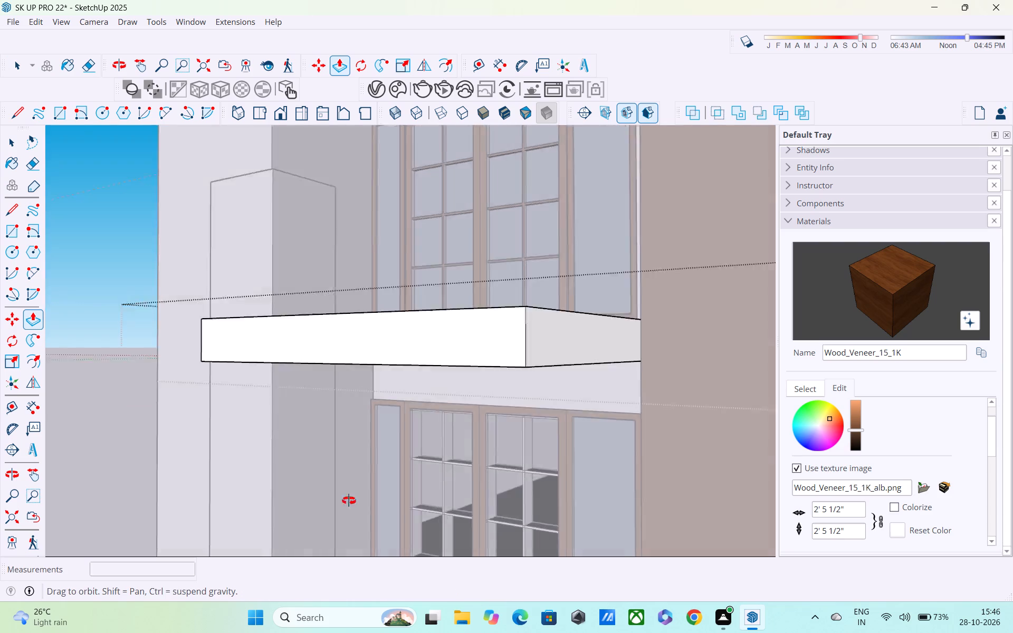
{"action": "middle_click_drag", "start_coordinate": [349, 501], "coordinate": [437, 538]}
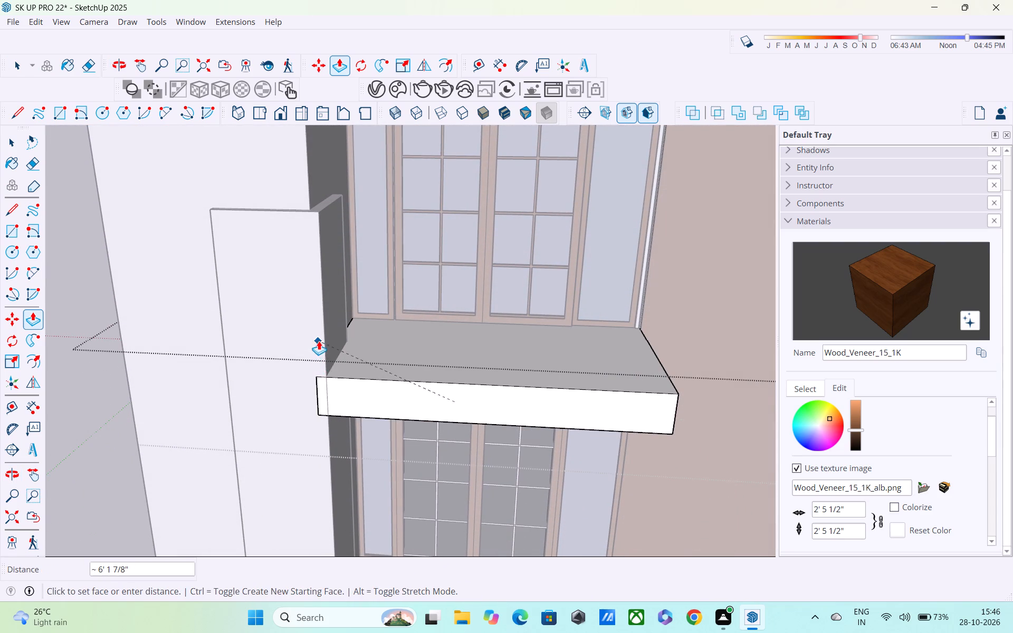
{"action": "left_click", "coordinate": [338, 412]}
Push the upper balcony slab's side face in to line up with the edge of the L-shaped corner strip.
{"action": "middle_click_drag", "start_coordinate": [311, 431], "coordinate": [366, 425]}
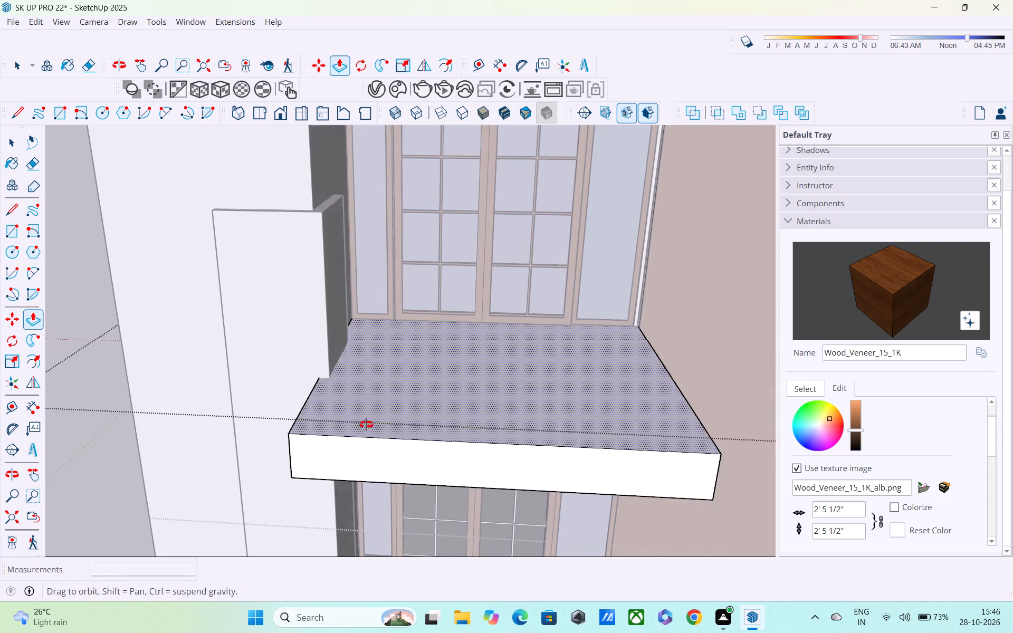
{"action": "middle_click_drag", "start_coordinate": [366, 425], "coordinate": [502, 391]}
{"action": "left_click", "coordinate": [498, 396]}
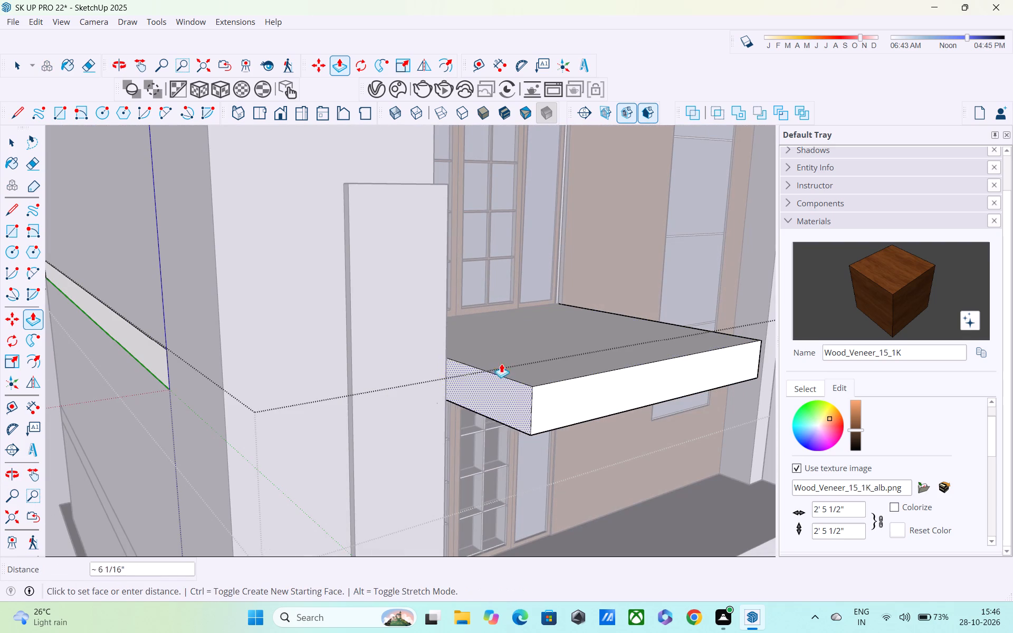
{"action": "left_click", "coordinate": [451, 291]}
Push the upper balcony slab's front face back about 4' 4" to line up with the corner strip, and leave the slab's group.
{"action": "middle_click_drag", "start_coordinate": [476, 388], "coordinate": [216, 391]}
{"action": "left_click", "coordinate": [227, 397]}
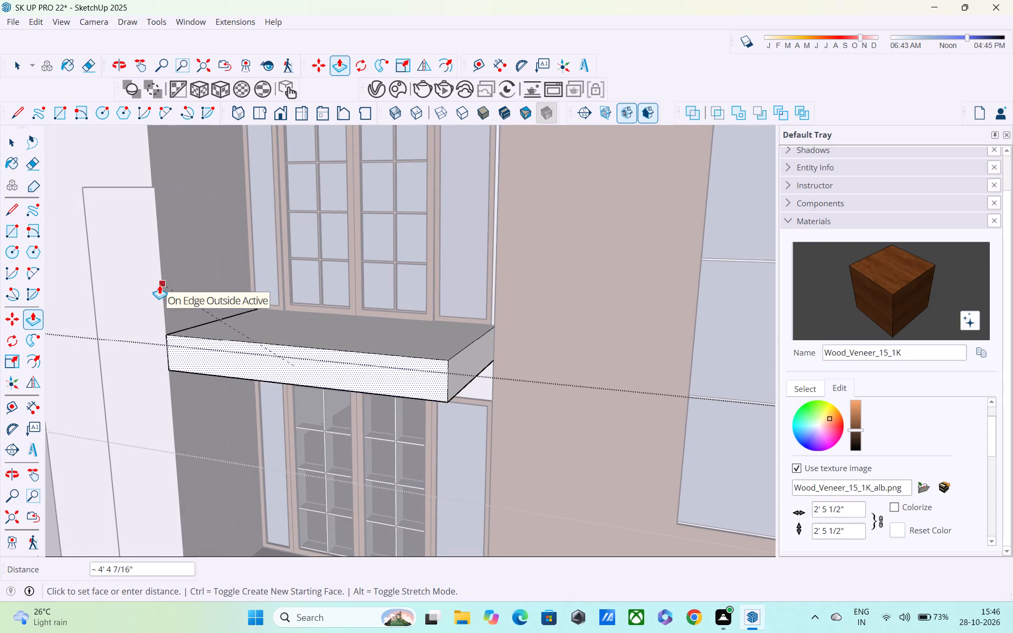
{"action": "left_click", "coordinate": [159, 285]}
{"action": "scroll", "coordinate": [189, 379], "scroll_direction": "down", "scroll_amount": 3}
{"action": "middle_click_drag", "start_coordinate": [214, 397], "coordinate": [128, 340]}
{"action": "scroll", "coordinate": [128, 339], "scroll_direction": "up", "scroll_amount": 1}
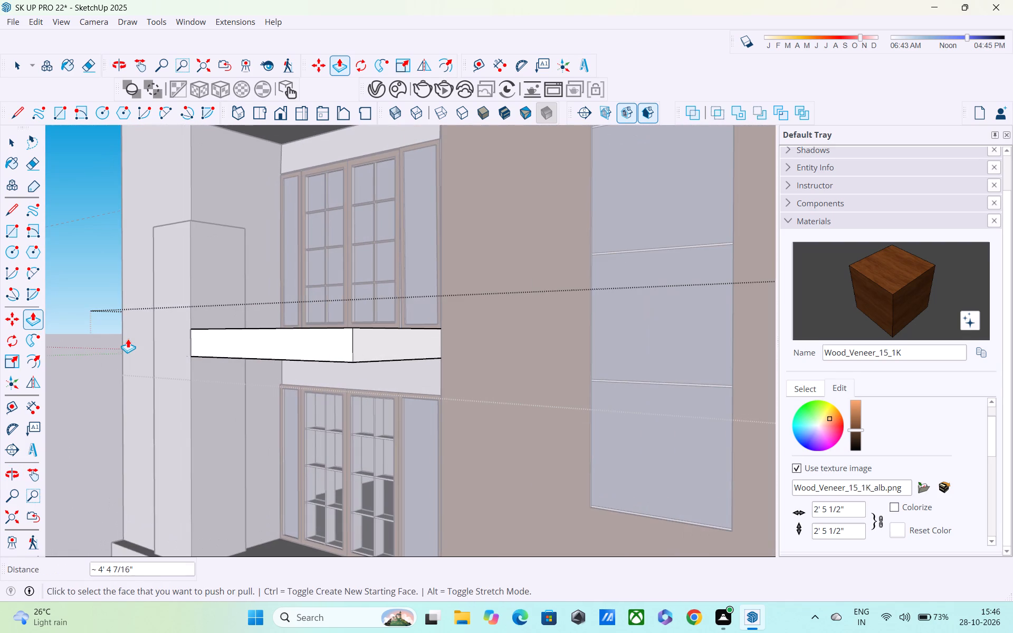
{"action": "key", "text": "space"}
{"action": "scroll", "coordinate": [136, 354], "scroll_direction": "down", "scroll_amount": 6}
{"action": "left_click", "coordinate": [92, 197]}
Examine the balcony slabs, corner strip and front façade from several angles.
{"action": "middle_click_drag", "start_coordinate": [182, 357], "coordinate": [174, 391]}
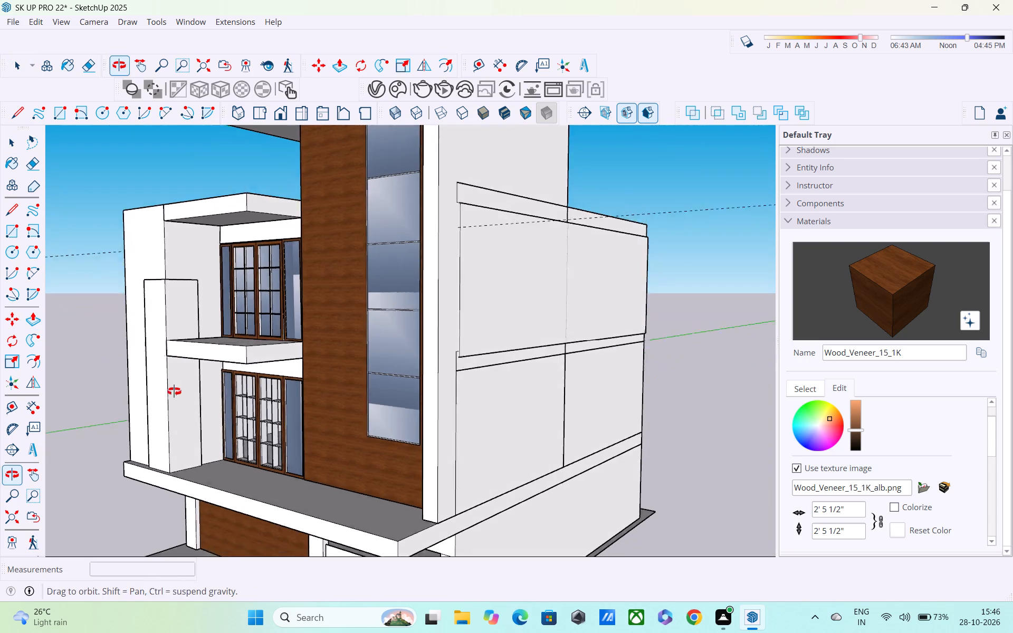
{"action": "middle_click_drag", "start_coordinate": [174, 391], "coordinate": [169, 397]}
{"action": "scroll", "coordinate": [174, 290], "scroll_direction": "up", "scroll_amount": 10}
{"action": "middle_click_drag", "start_coordinate": [179, 297], "coordinate": [337, 404]}
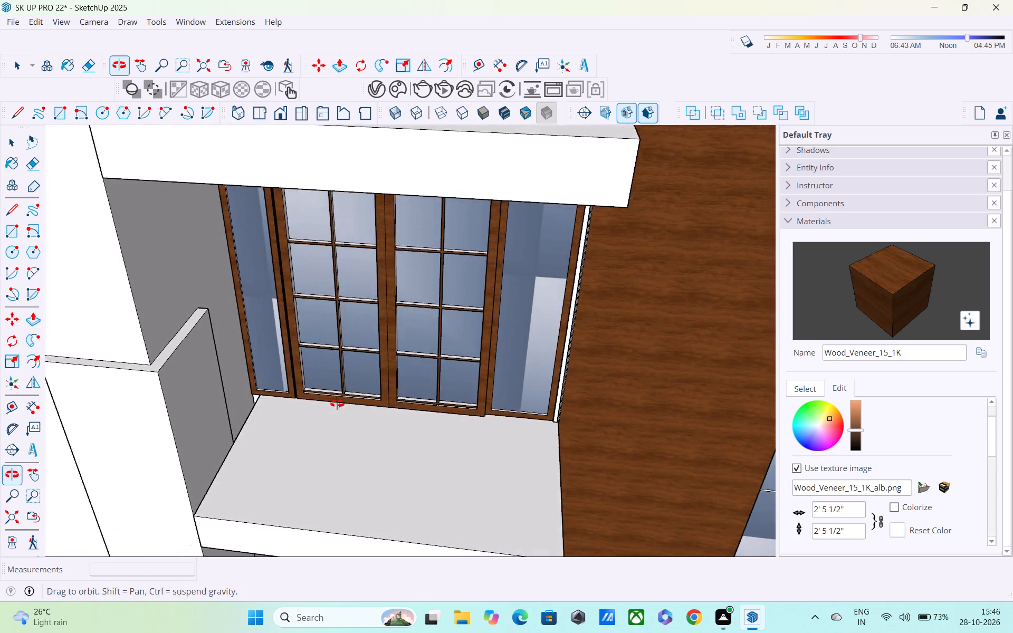
{"action": "middle_click_drag", "start_coordinate": [337, 404], "coordinate": [337, 399]}
{"action": "scroll", "coordinate": [337, 390], "scroll_direction": "up", "scroll_amount": 1}
{"action": "scroll", "coordinate": [334, 368], "scroll_direction": "down", "scroll_amount": 6}
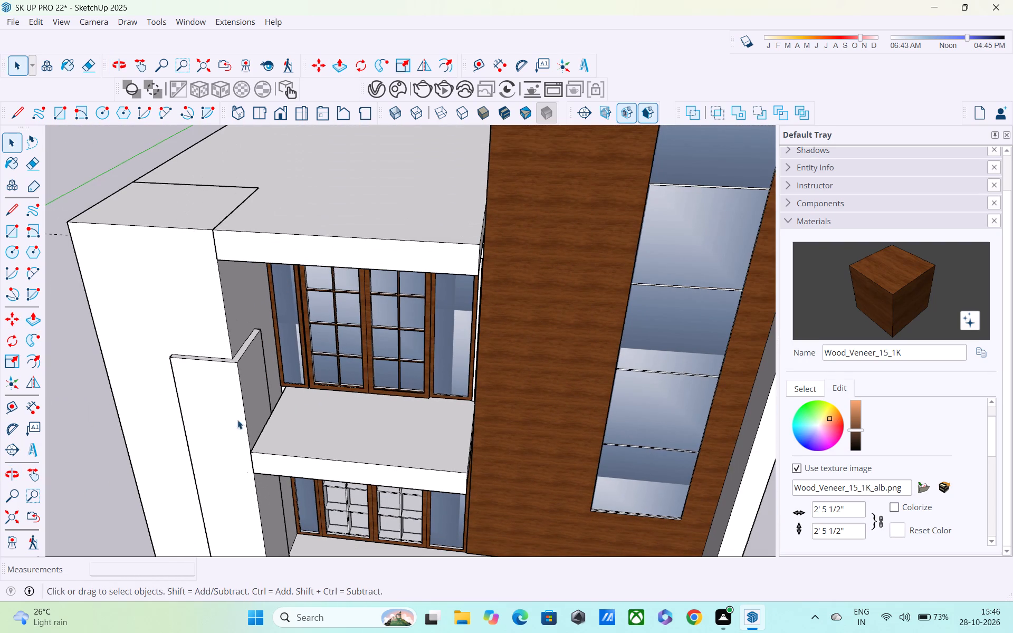
{"action": "scroll", "coordinate": [219, 422], "scroll_direction": "down", "scroll_amount": 2}
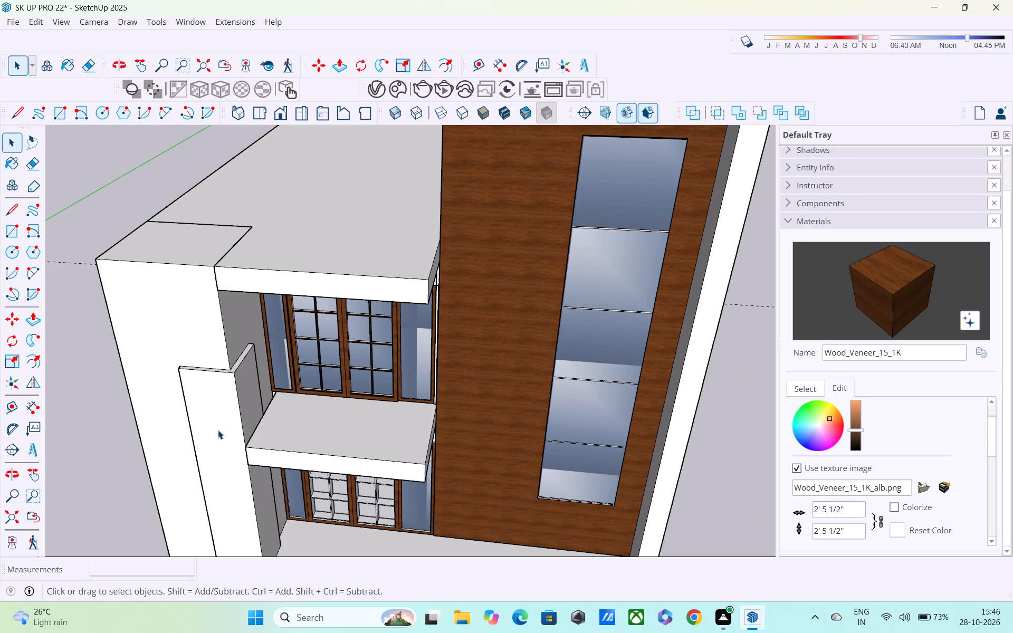
{"action": "scroll", "coordinate": [218, 430], "scroll_direction": "down", "scroll_amount": 4}
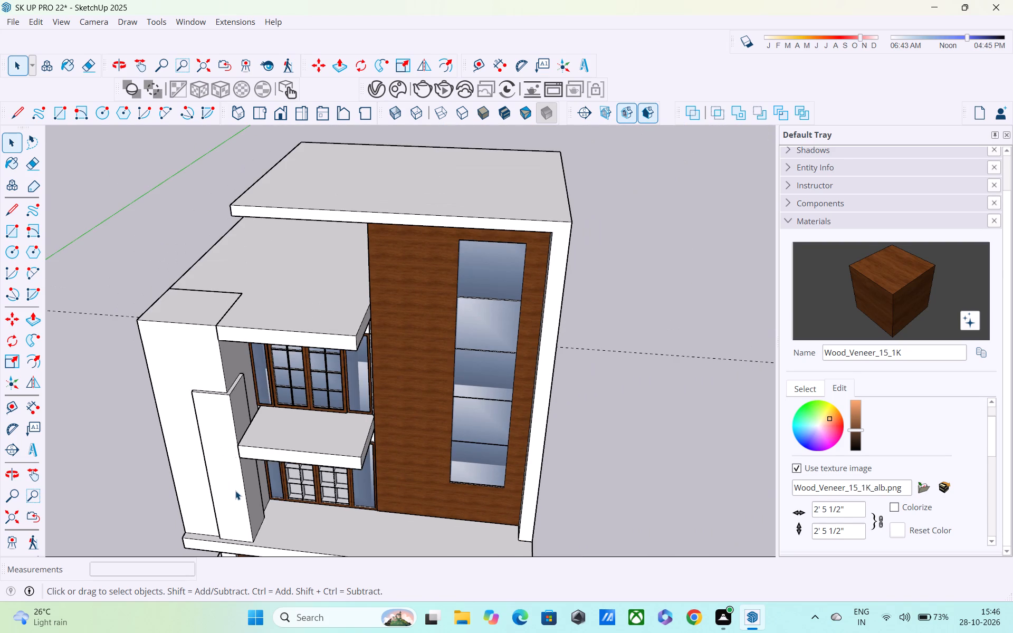
Inside the upper balcony slab's group, push the slab's front face back about 7' 1" to the window wall, and leave the group.
{"action": "left_click", "coordinate": [340, 463]}
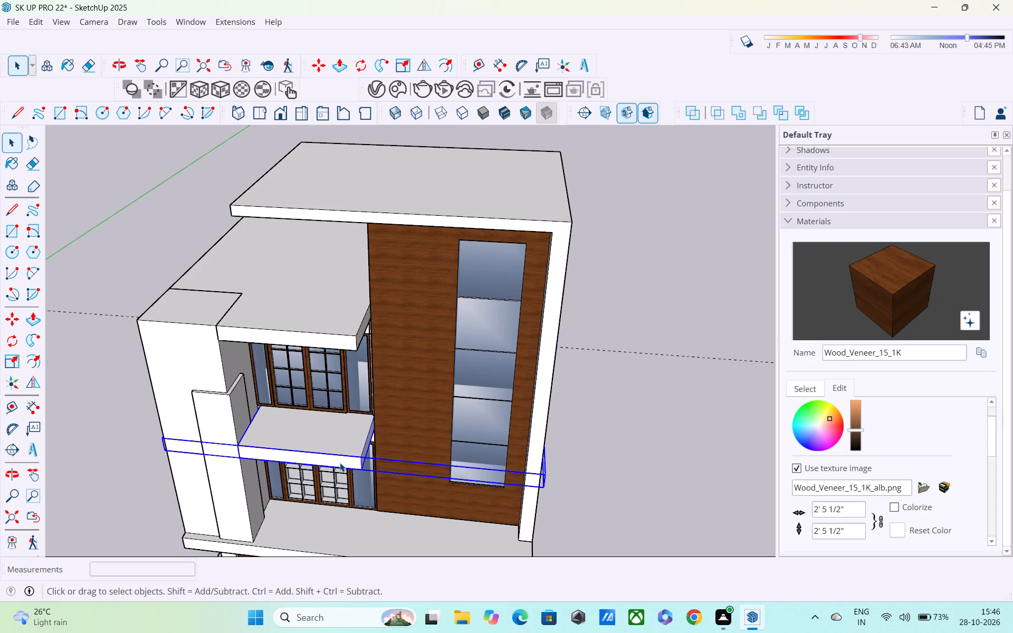
{"action": "key", "text": "p"}
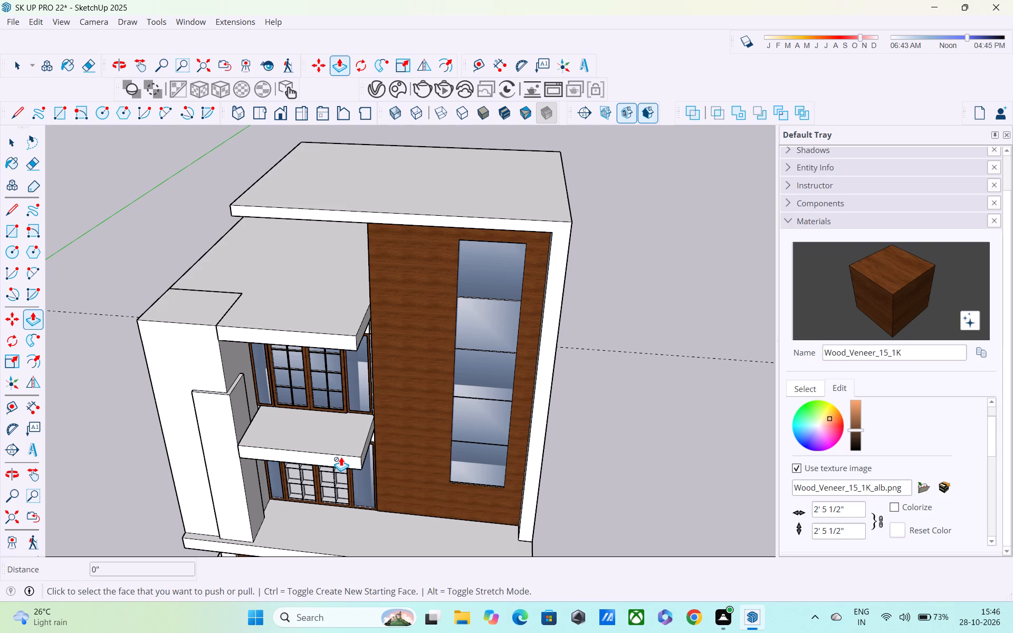
{"action": "key", "text": "space"}
{"action": "double_click", "coordinate": [341, 465]}
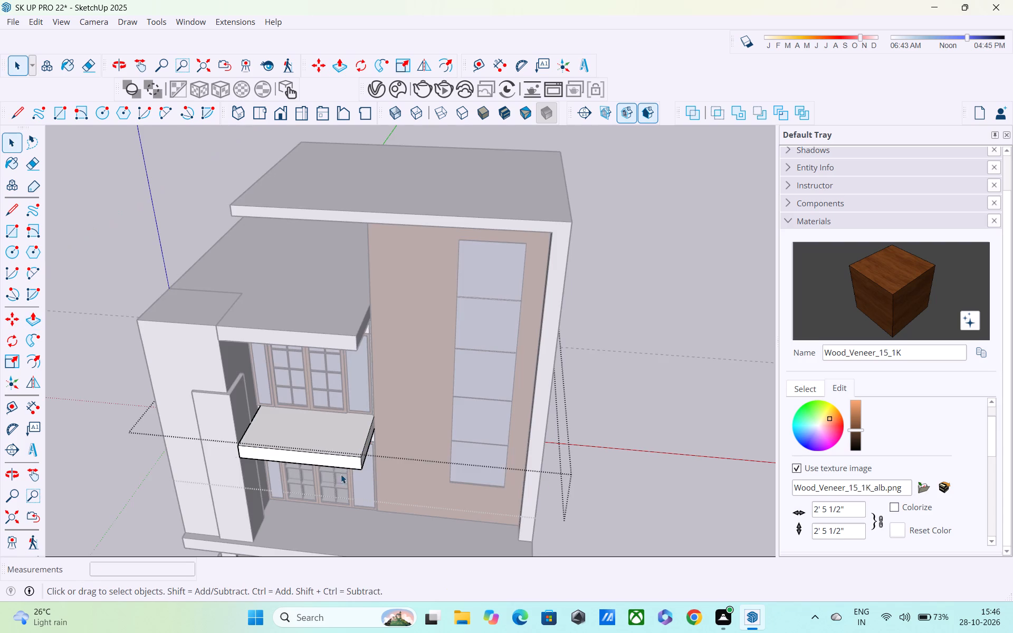
{"action": "key", "text": "p"}
{"action": "left_click", "coordinate": [336, 456]}
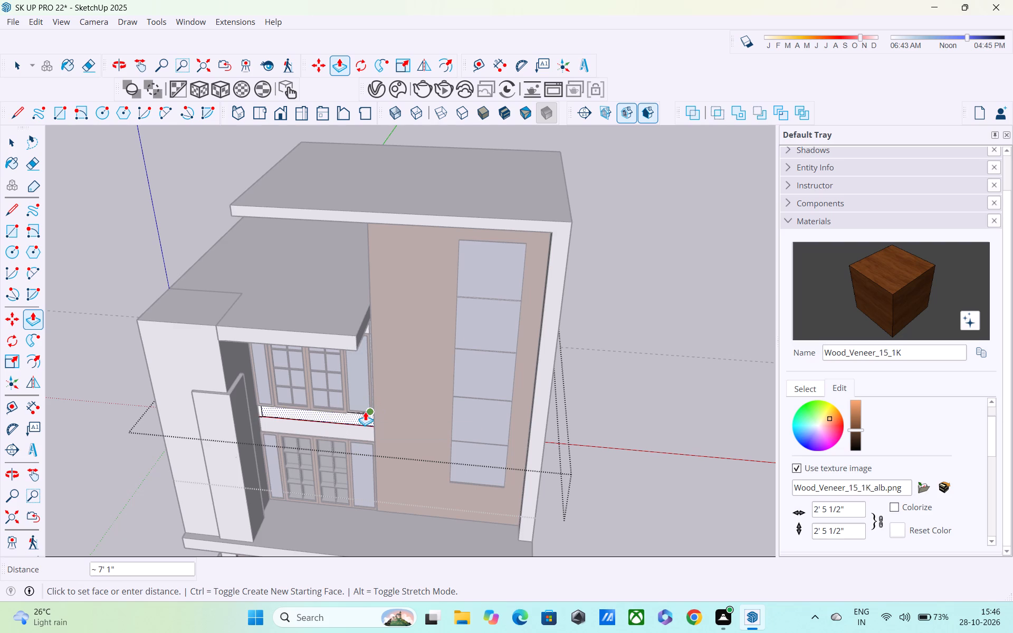
{"action": "left_click", "coordinate": [379, 403]}
{"action": "middle_click_drag", "start_coordinate": [236, 494], "coordinate": [302, 404]}
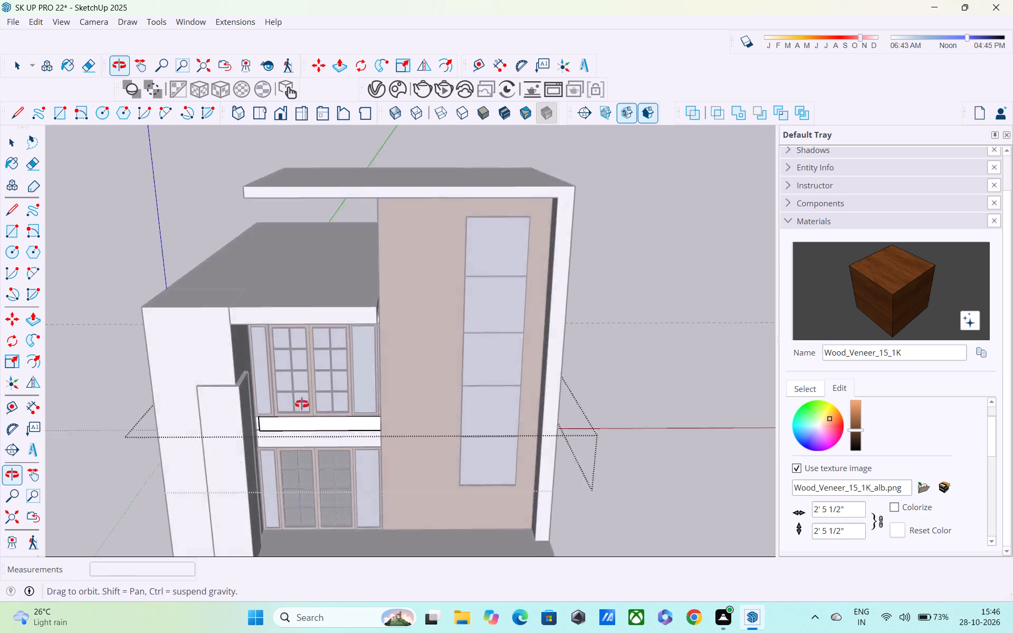
{"action": "middle_click_drag", "start_coordinate": [302, 404], "coordinate": [312, 388]}
{"action": "scroll", "coordinate": [309, 389], "scroll_direction": "down", "scroll_amount": 5}
{"action": "key", "text": "space"}
{"action": "left_click", "coordinate": [176, 351]}
Inside the side wall's group, push the L-shaped corner strip's top face down by about 15' 5".
{"action": "scroll", "coordinate": [267, 394], "scroll_direction": "up", "scroll_amount": 4}
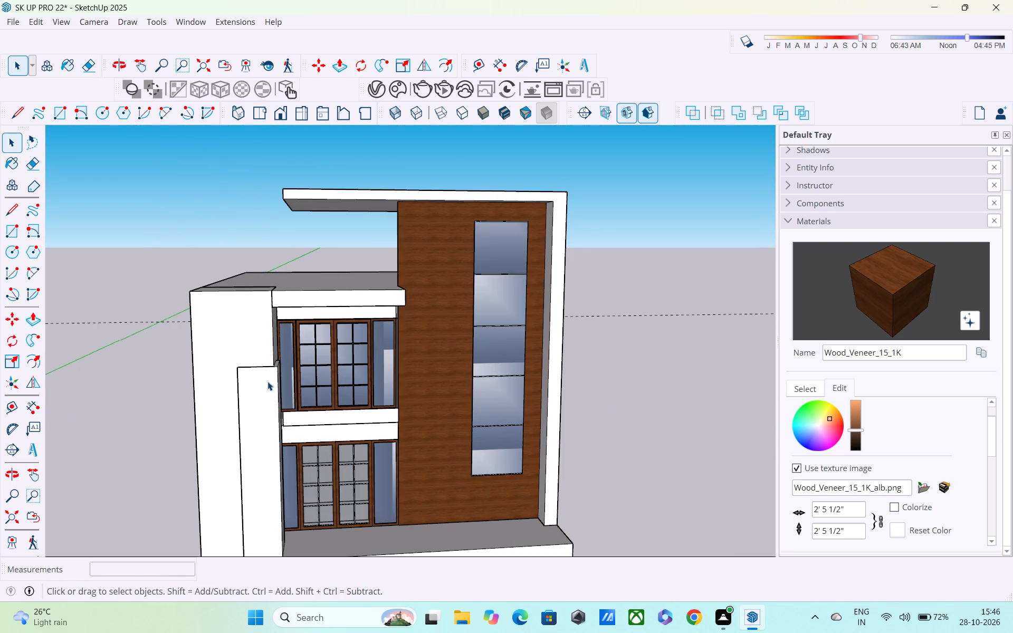
{"action": "middle_click_drag", "start_coordinate": [273, 379], "coordinate": [209, 468]}
{"action": "scroll", "coordinate": [242, 381], "scroll_direction": "up", "scroll_amount": 11}
{"action": "middle_click_drag", "start_coordinate": [258, 402], "coordinate": [259, 455]}
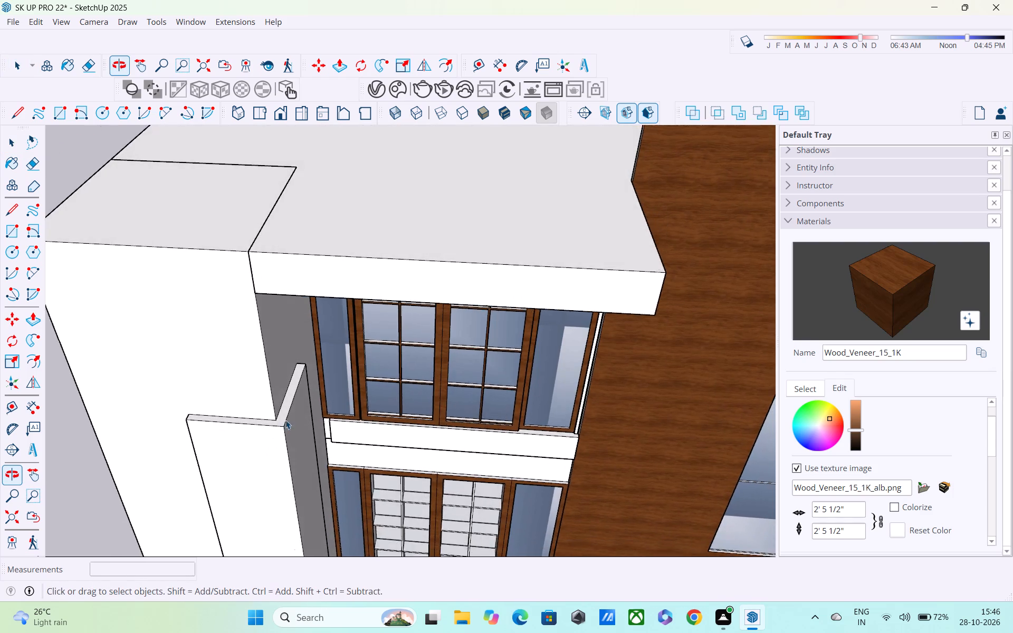
{"action": "scroll", "coordinate": [288, 418], "scroll_direction": "up", "scroll_amount": 6}
{"action": "left_click", "coordinate": [273, 429]}
{"action": "left_click", "coordinate": [273, 429]}
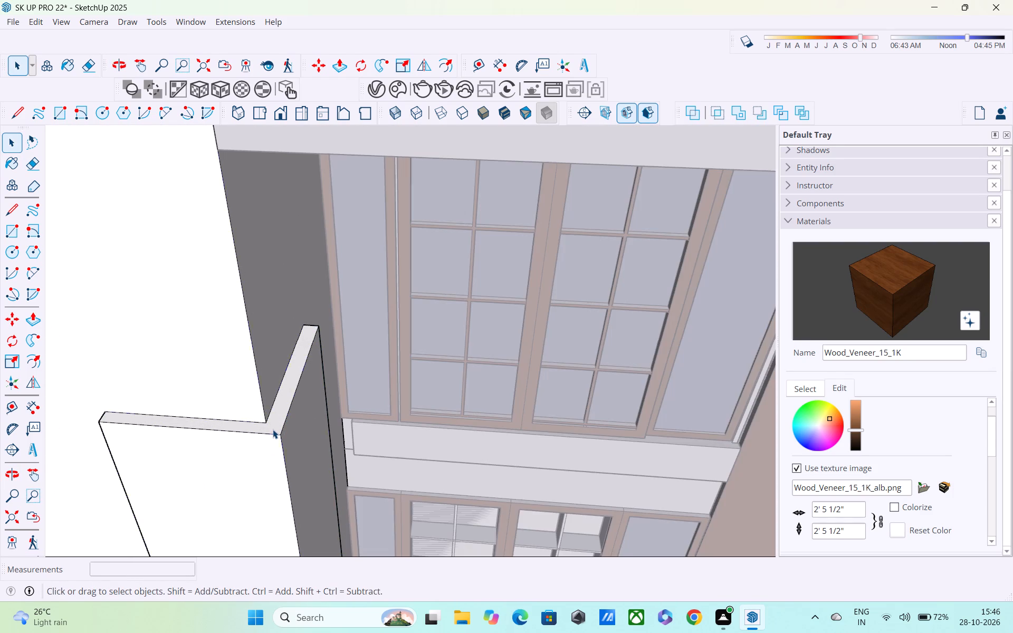
{"action": "scroll", "coordinate": [273, 429], "scroll_direction": "down", "scroll_amount": 18}
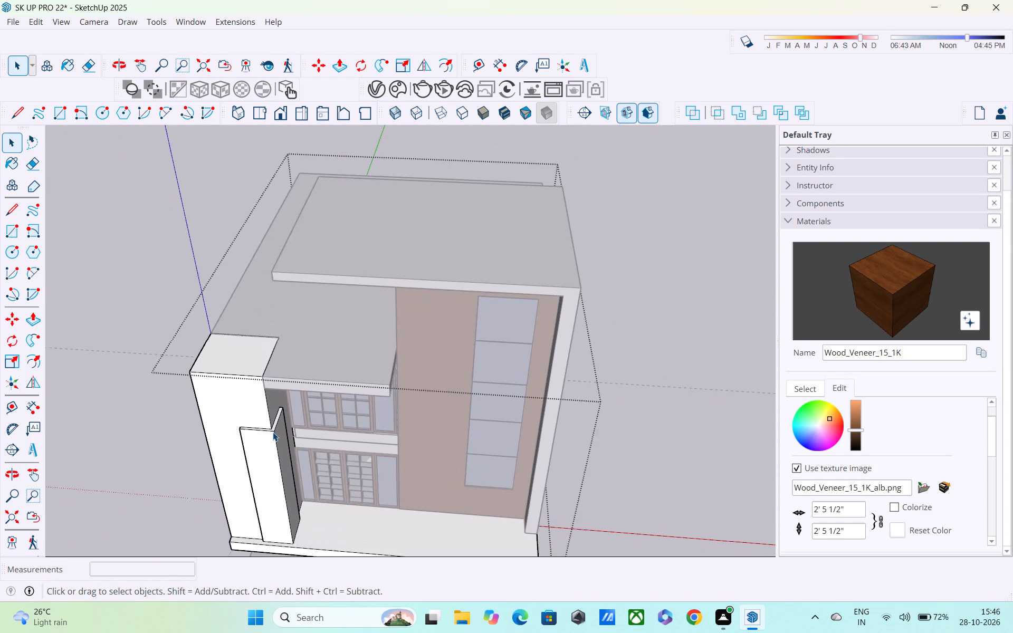
{"action": "middle_click_drag", "start_coordinate": [273, 432], "coordinate": [280, 391]}
{"action": "scroll", "coordinate": [281, 389], "scroll_direction": "up", "scroll_amount": 1}
{"action": "scroll", "coordinate": [281, 389], "scroll_direction": "down", "scroll_amount": 3}
{"action": "middle_click_drag", "start_coordinate": [283, 390], "coordinate": [282, 440]}
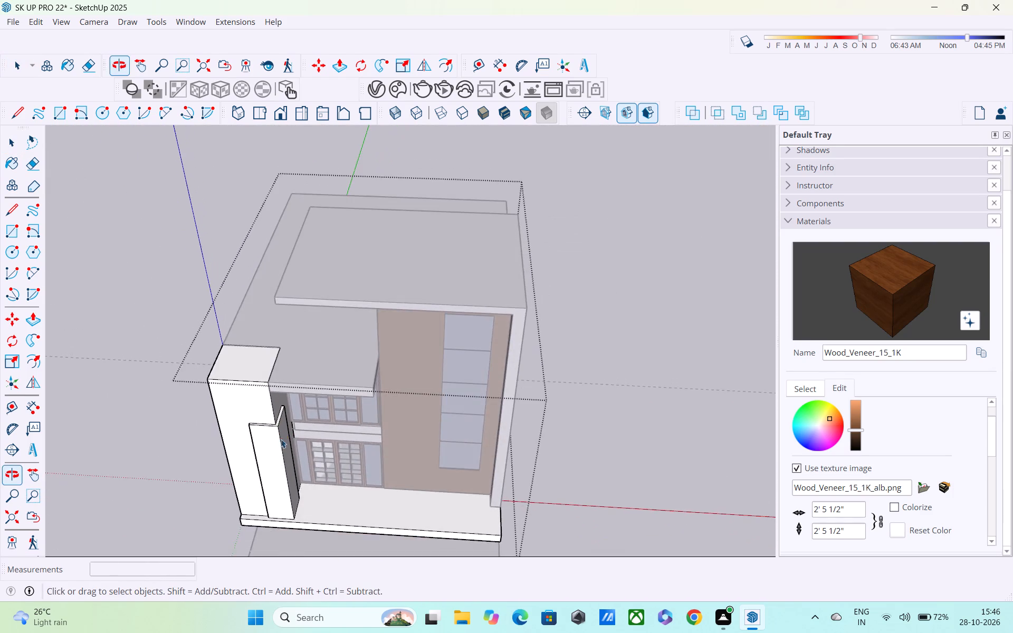
{"action": "scroll", "coordinate": [273, 430], "scroll_direction": "up", "scroll_amount": 11}
{"action": "double_click", "coordinate": [282, 419]}
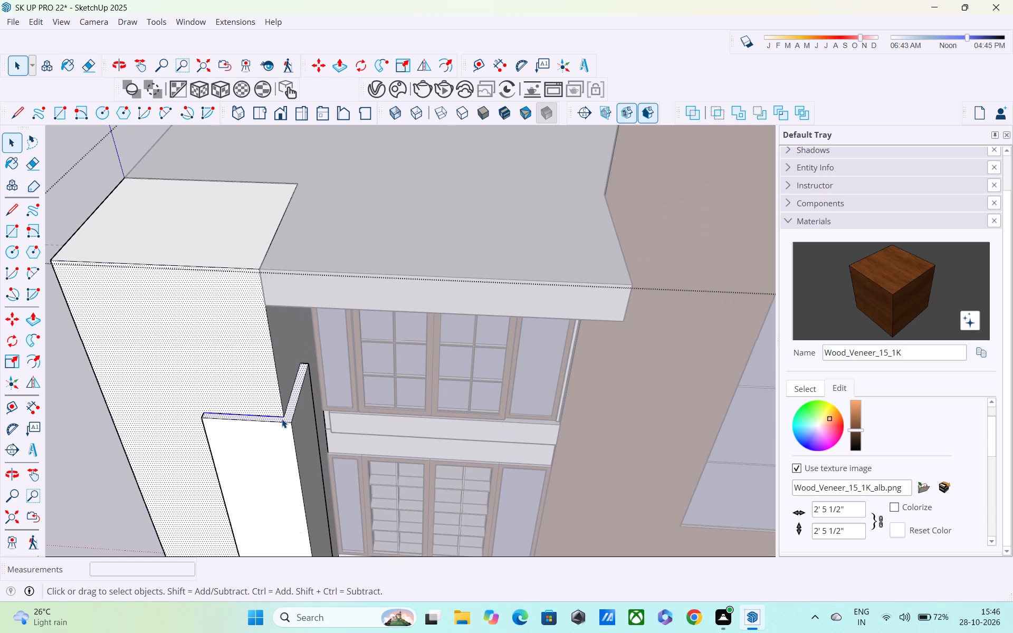
{"action": "double_click", "coordinate": [286, 419]}
{"action": "key", "text": "p"}
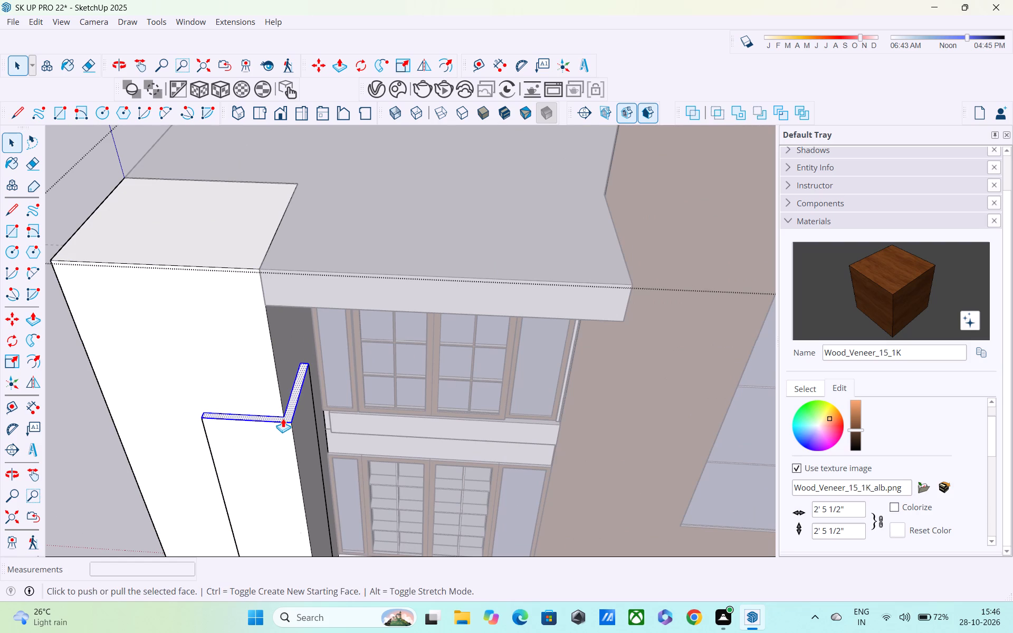
{"action": "scroll", "coordinate": [280, 415], "scroll_direction": "up", "scroll_amount": 4}
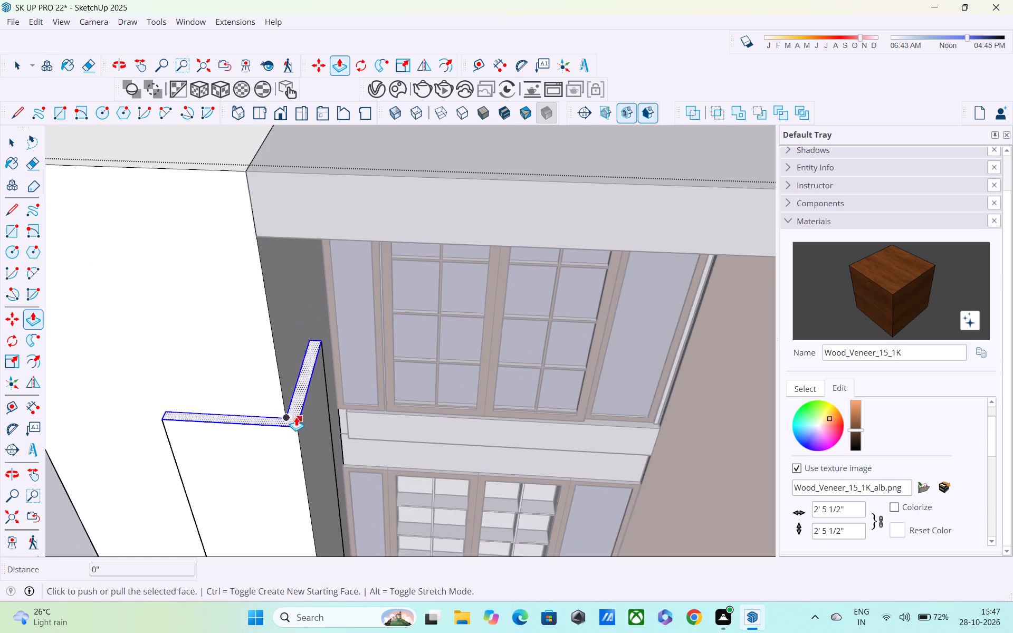
{"action": "left_click", "coordinate": [295, 416]}
{"action": "scroll", "coordinate": [300, 479], "scroll_direction": "down", "scroll_amount": 3}
{"action": "middle_click_drag", "start_coordinate": [300, 481], "coordinate": [307, 292], "text": "shift"}
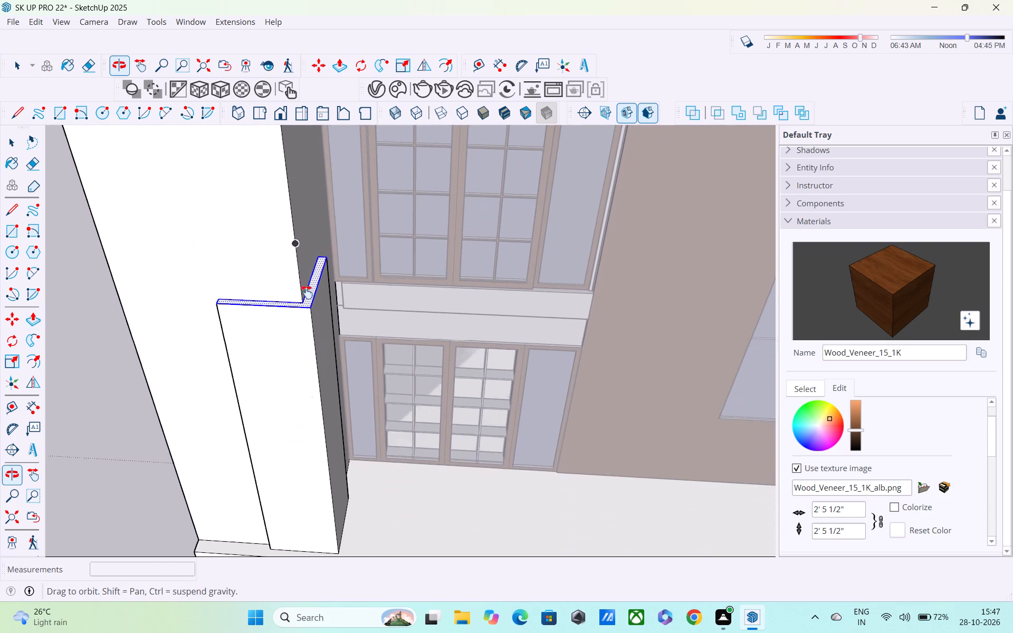
{"action": "middle_click_drag", "start_coordinate": [307, 292], "coordinate": [307, 290], "text": "shift"}
{"action": "scroll", "coordinate": [309, 309], "scroll_direction": "down", "scroll_amount": 3}
{"action": "middle_click_drag", "start_coordinate": [312, 362], "coordinate": [307, 258]}
{"action": "middle_click_drag", "start_coordinate": [299, 336], "coordinate": [333, 453], "text": "shift"}
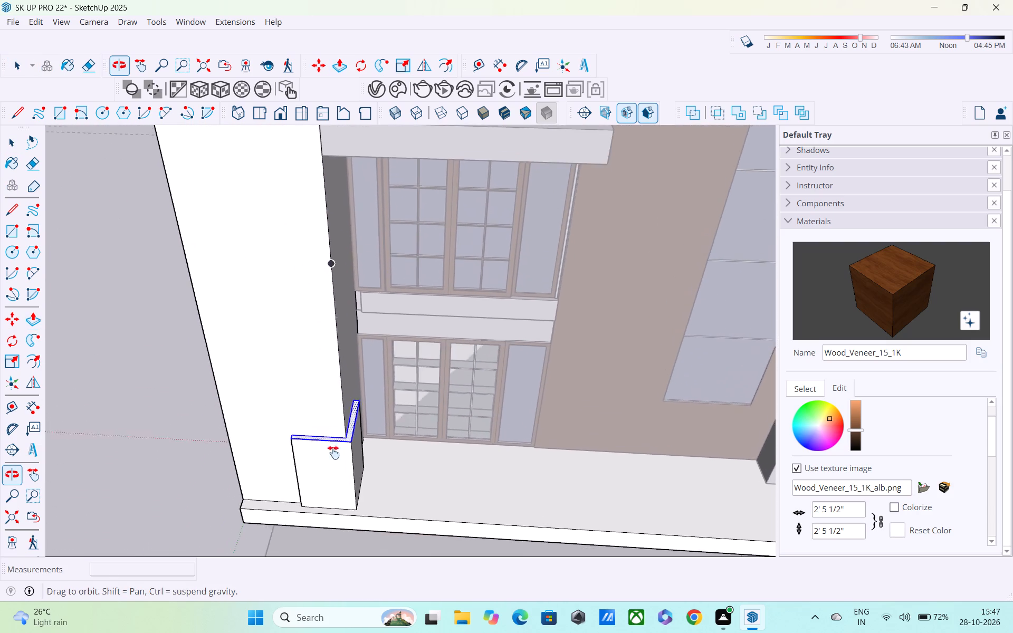
{"action": "middle_click_drag", "start_coordinate": [333, 453], "coordinate": [338, 464], "text": "shift"}
{"action": "scroll", "coordinate": [339, 460], "scroll_direction": "up", "scroll_amount": 1}
{"action": "middle_click_drag", "start_coordinate": [339, 460], "coordinate": [340, 369]}
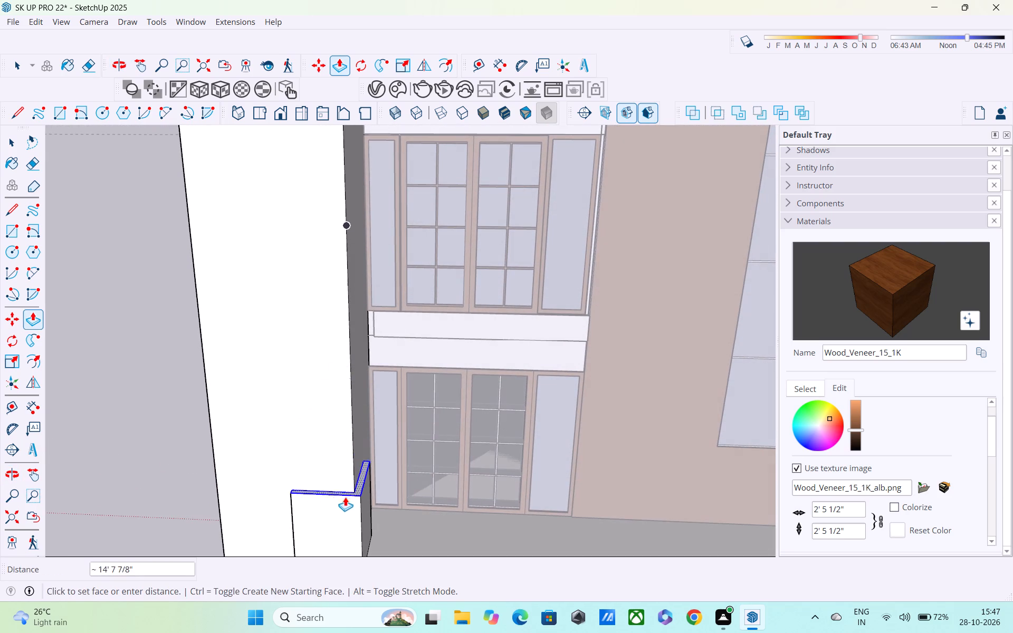
{"action": "left_click", "coordinate": [348, 506]}
Draw a tall rectangle about 15' 5" by 4' 4" on the side wall's front face, above the lowered corner strip.
{"action": "middle_click_drag", "start_coordinate": [337, 484], "coordinate": [333, 396]}
{"action": "scroll", "coordinate": [330, 350], "scroll_direction": "down", "scroll_amount": 3}
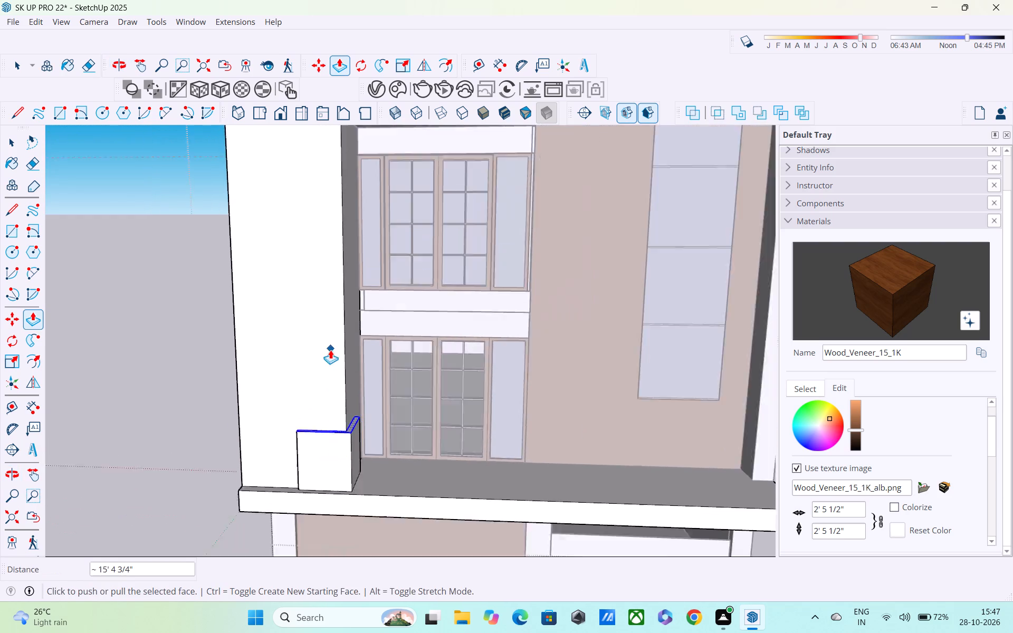
{"action": "scroll", "coordinate": [330, 350], "scroll_direction": "down", "scroll_amount": 3}
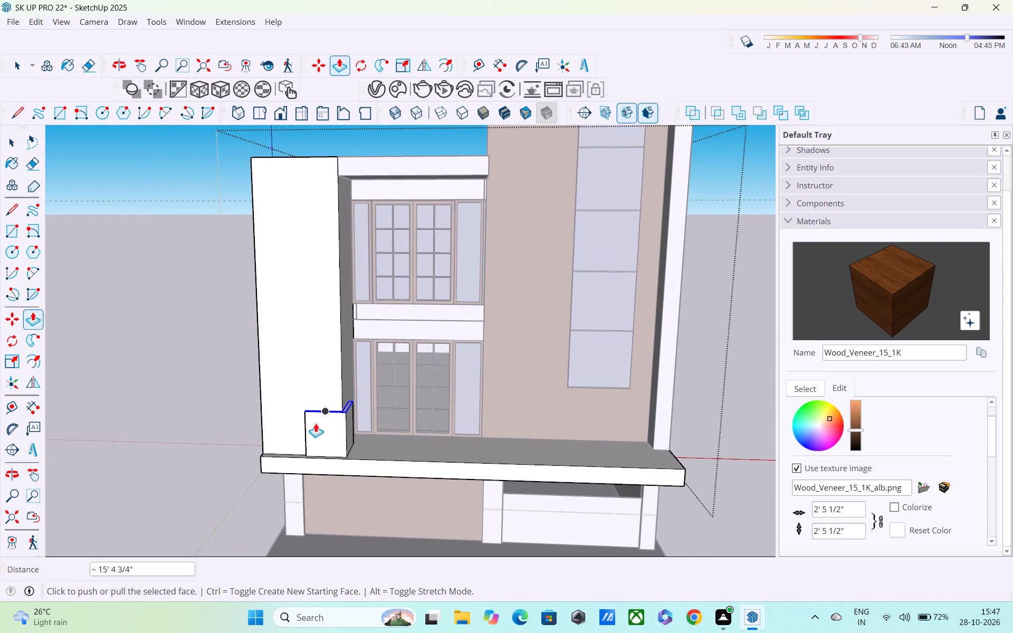
{"action": "key", "text": "r"}
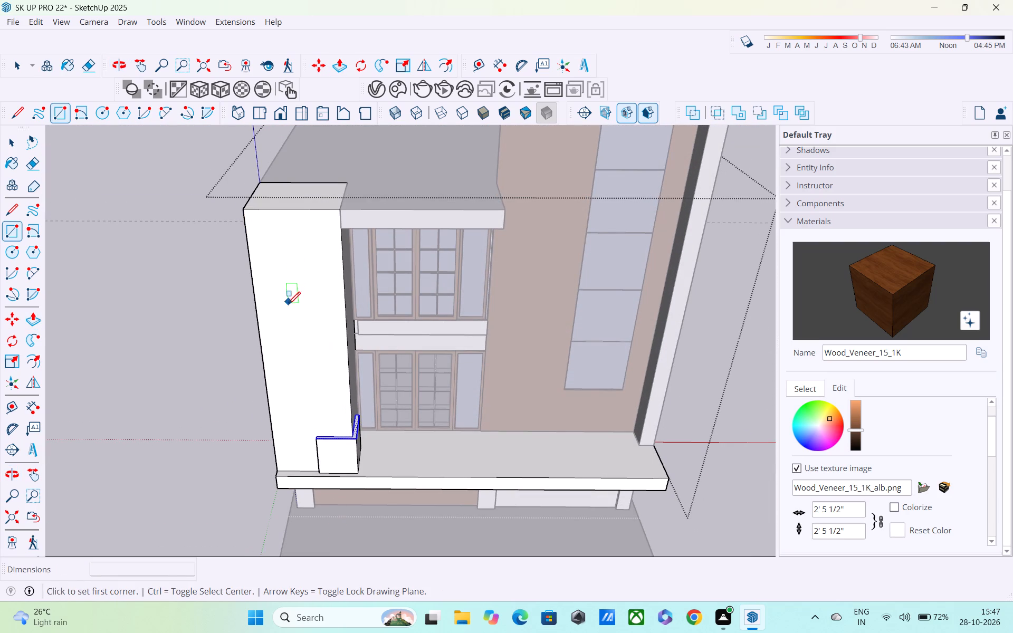
{"action": "middle_click_drag", "start_coordinate": [291, 316], "coordinate": [335, 369], "text": "shift"}
{"action": "middle_click_drag", "start_coordinate": [338, 404], "coordinate": [344, 296]}
{"action": "scroll", "coordinate": [344, 296], "scroll_direction": "up", "scroll_amount": 1}
{"action": "scroll", "coordinate": [344, 296], "scroll_direction": "down", "scroll_amount": 3}
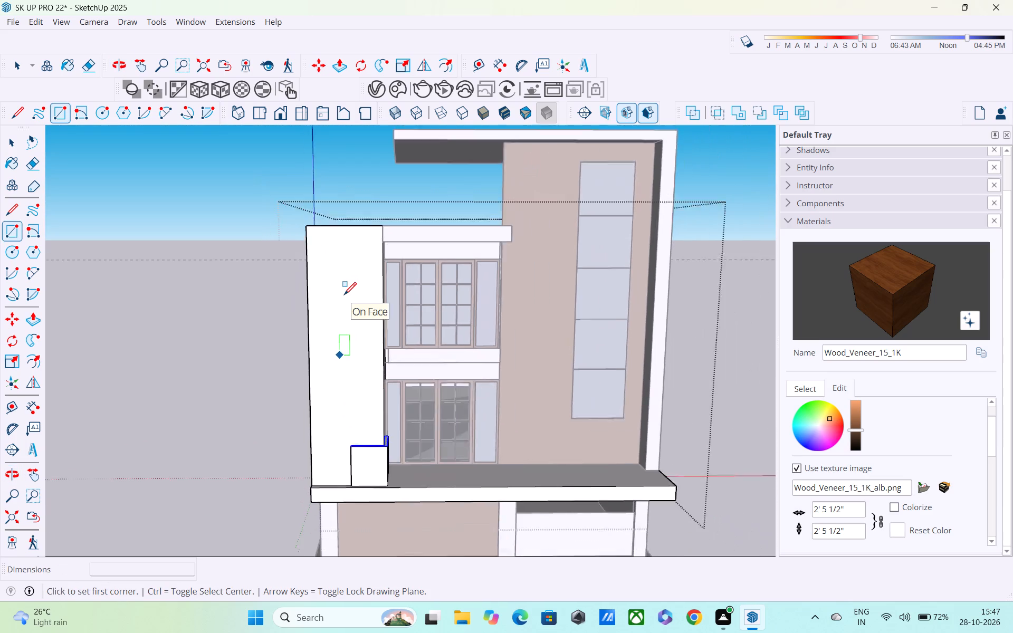
{"action": "scroll", "coordinate": [344, 296], "scroll_direction": "down", "scroll_amount": 1}
{"action": "middle_click_drag", "start_coordinate": [344, 296], "coordinate": [368, 279], "text": "shift"}
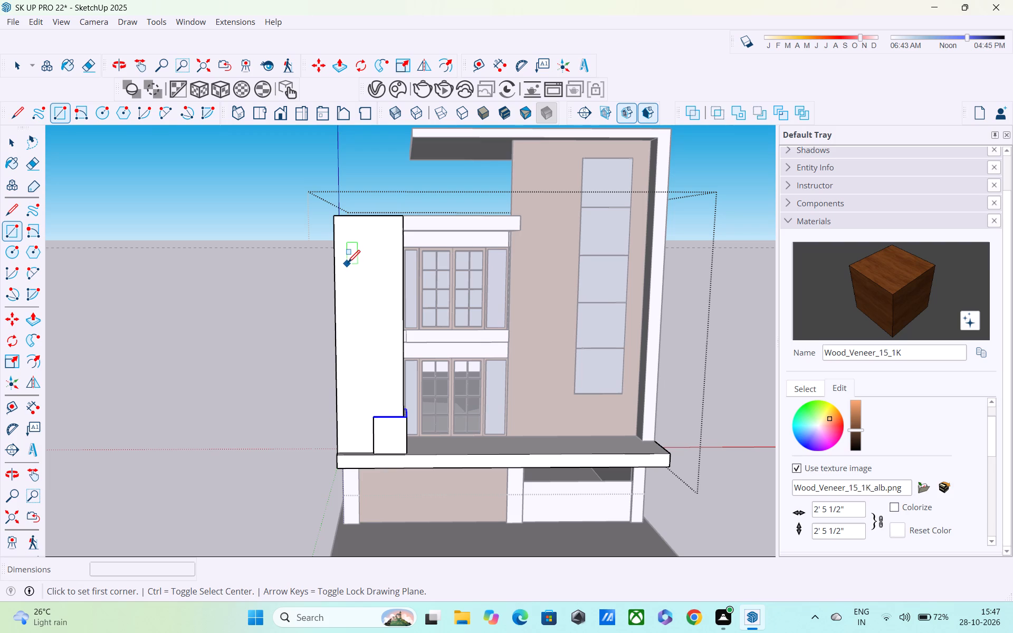
{"action": "left_click", "coordinate": [348, 264]}
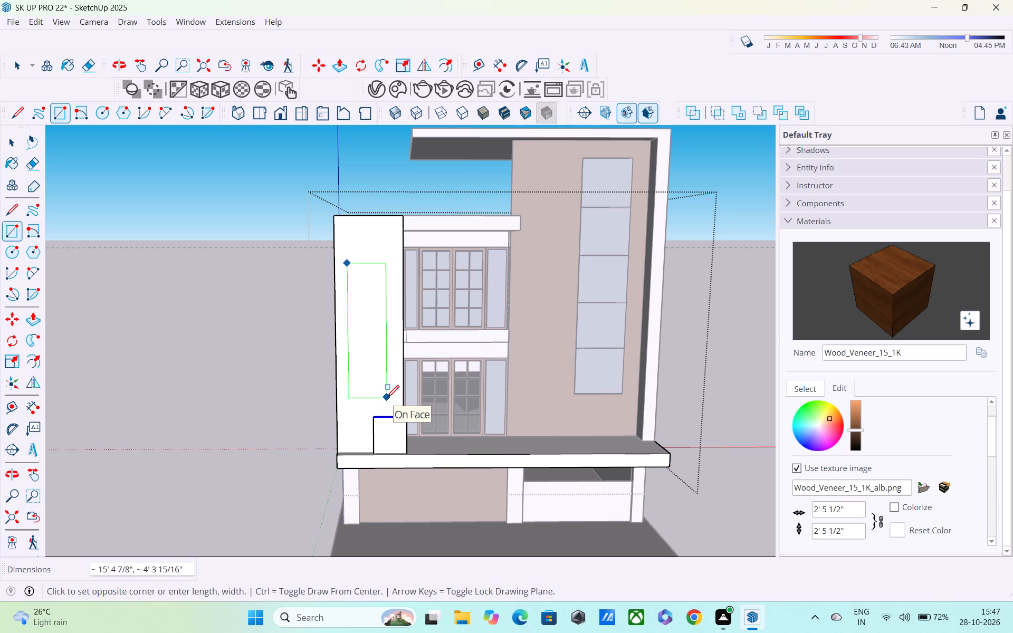
{"action": "left_click", "coordinate": [387, 399]}
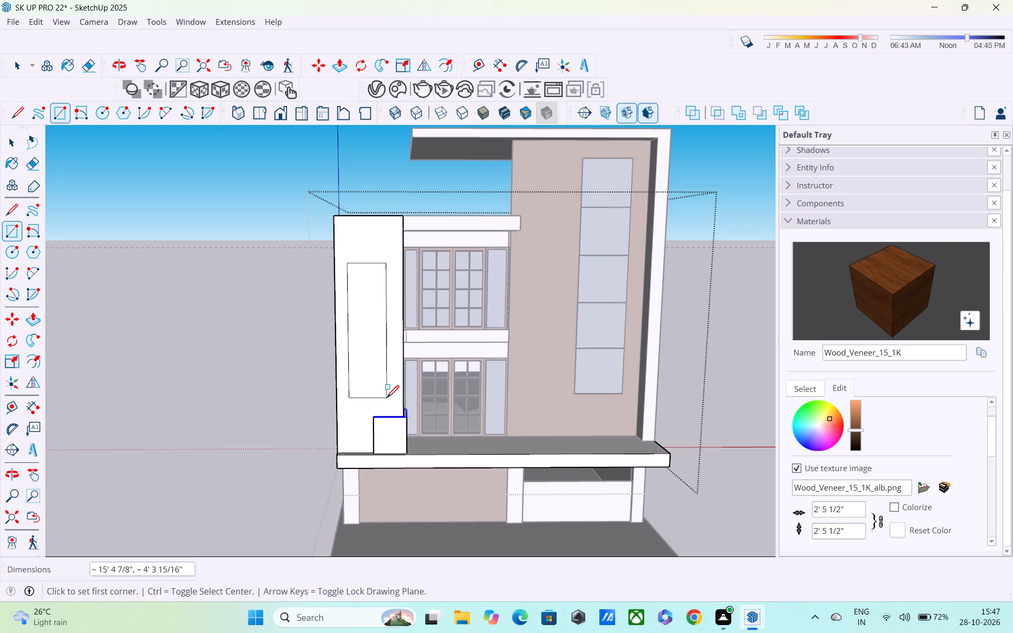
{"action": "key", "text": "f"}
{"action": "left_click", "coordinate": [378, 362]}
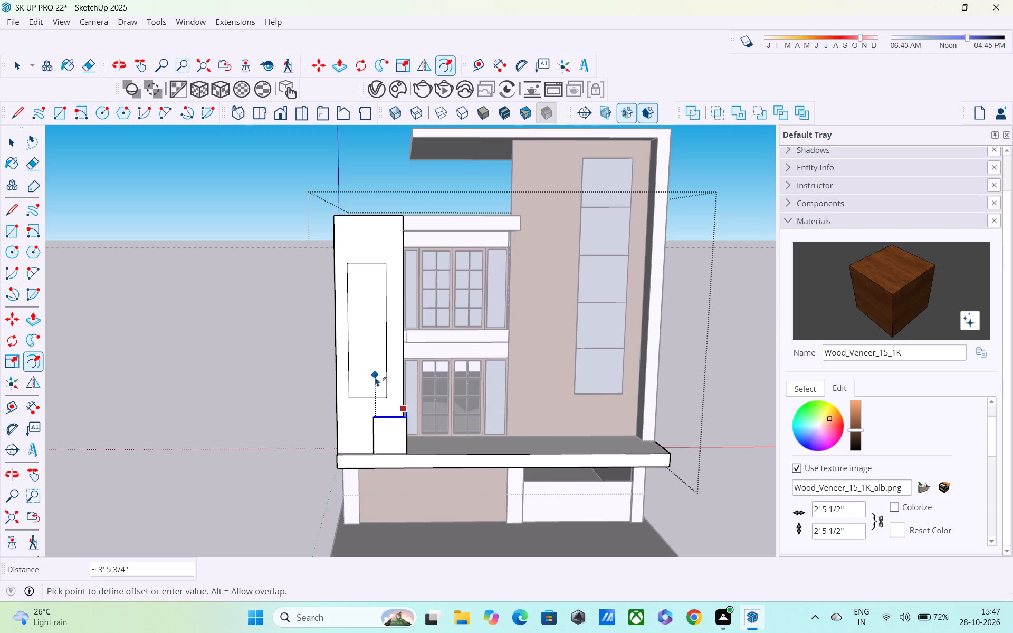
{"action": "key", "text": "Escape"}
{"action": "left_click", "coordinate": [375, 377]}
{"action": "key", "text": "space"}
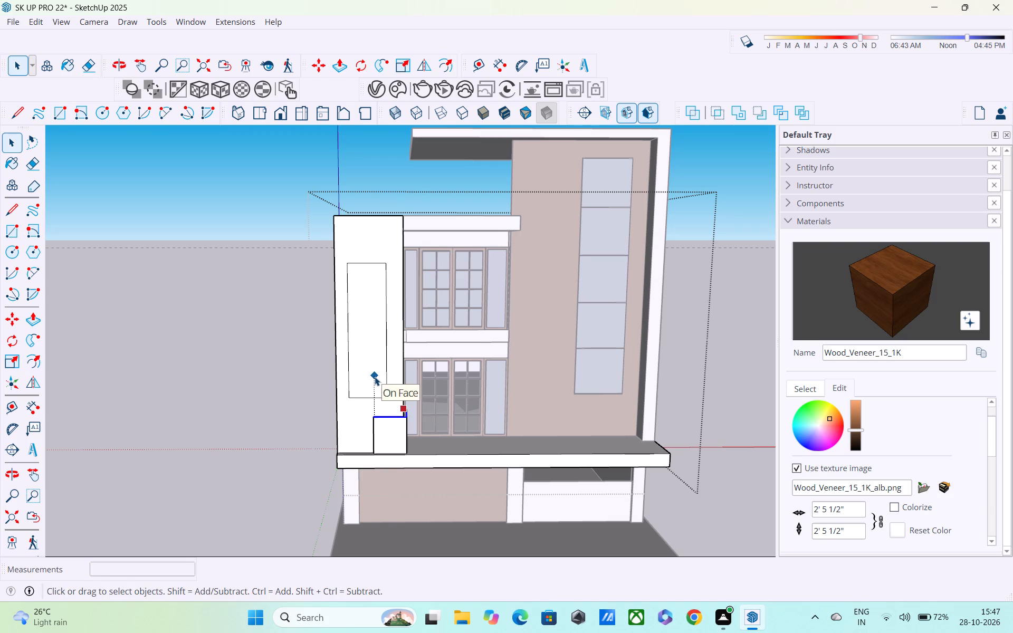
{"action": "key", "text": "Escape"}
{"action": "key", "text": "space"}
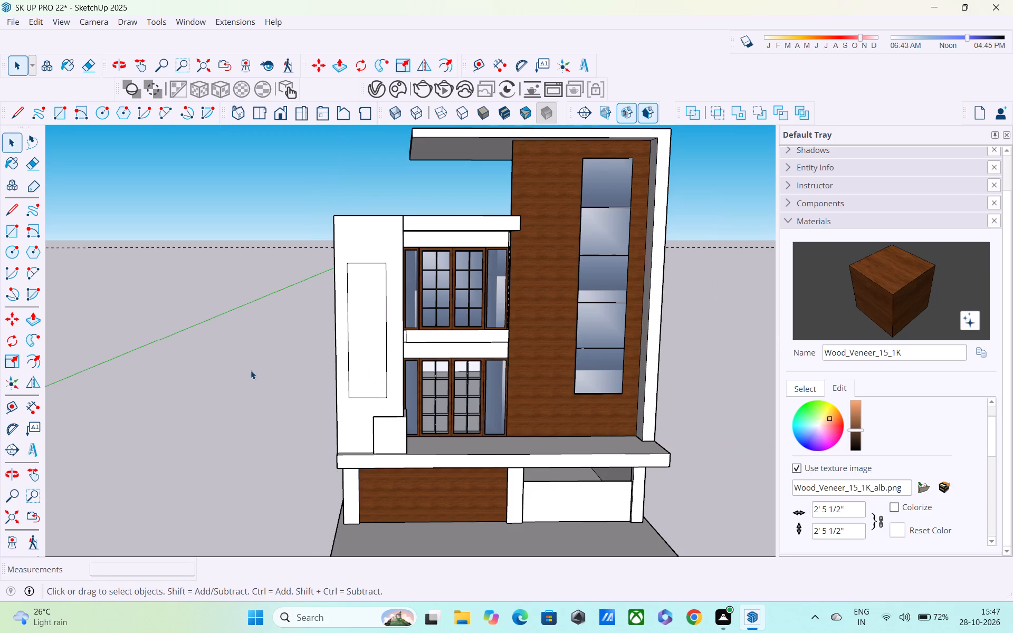
Inside the side wall's group, offset the tall front rectangle's outline 7" inward.
{"action": "left_click", "coordinate": [251, 370]}
{"action": "double_click", "coordinate": [368, 245]}
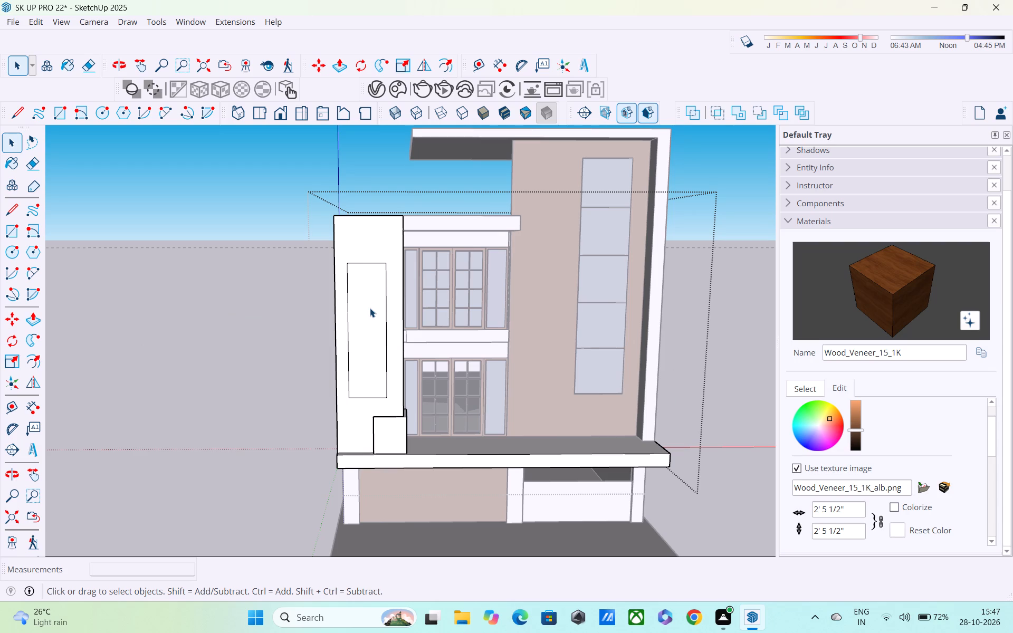
{"action": "key", "text": "f"}
{"action": "left_click", "coordinate": [370, 310]}
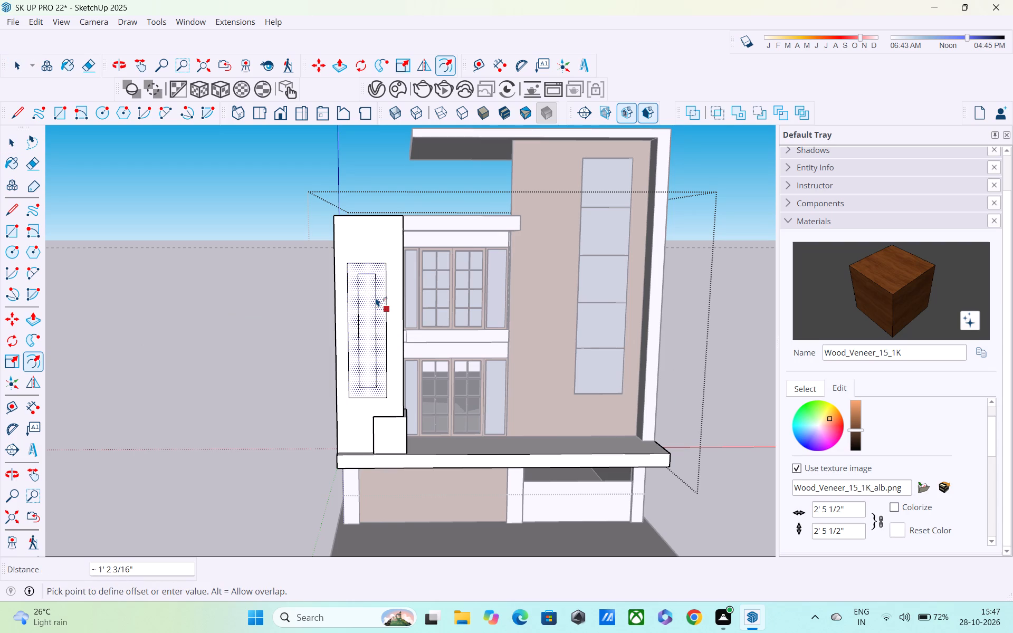
{"action": "type", "text": "4\""}
{"action": "key", "text": "Return"}
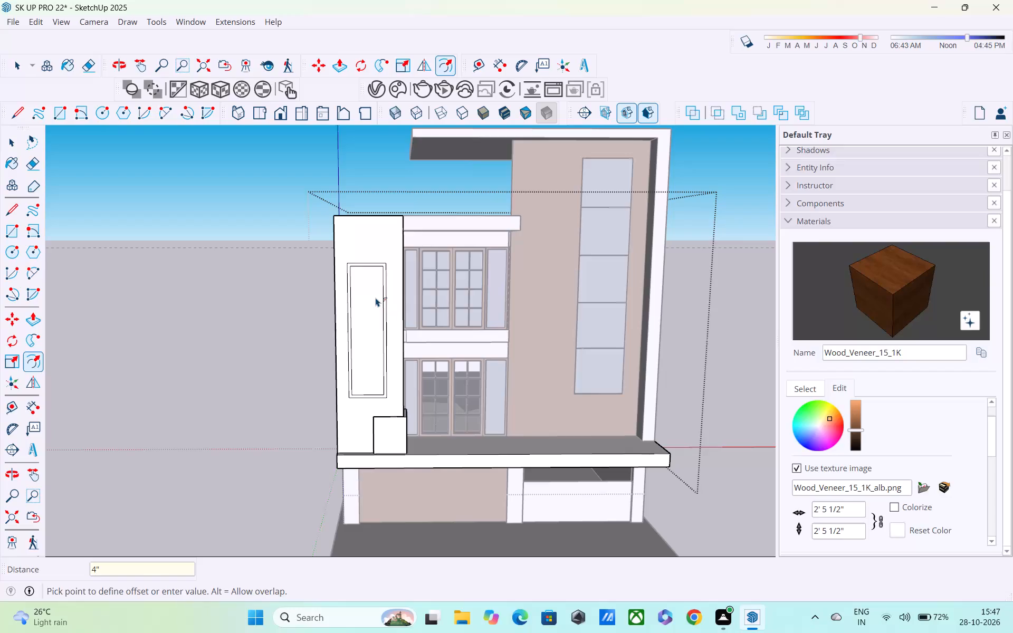
{"action": "type", "text": "5\""}
{"action": "key", "text": "Return"}
{"action": "key", "text": "6"}
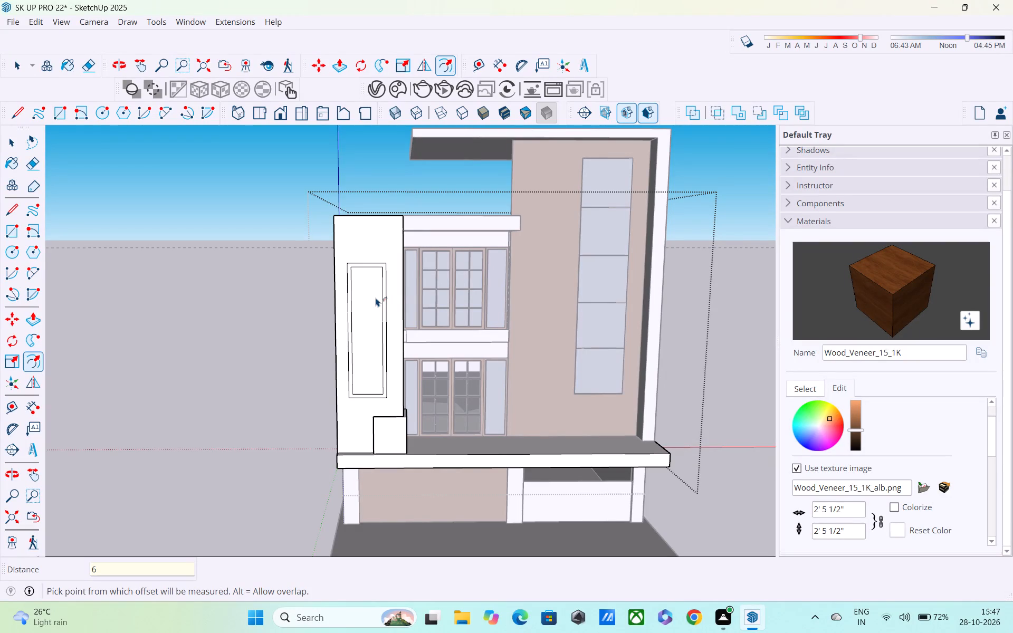
{"action": "key", "text": "shift+quotedbl"}
{"action": "key", "text": "Return"}
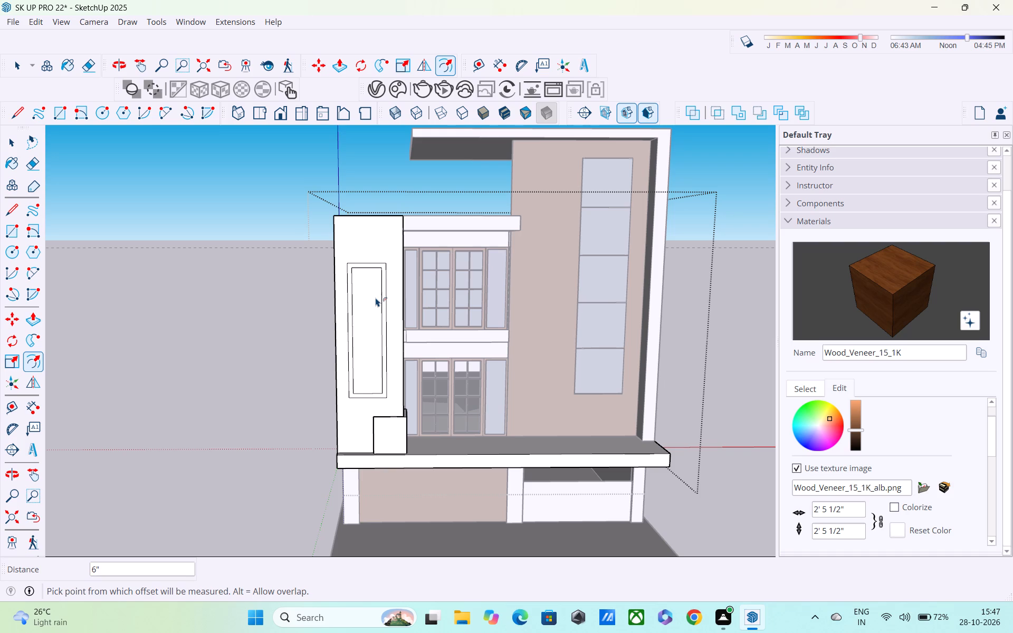
{"action": "type", "text": "7\""}
{"action": "key", "text": "Return"}
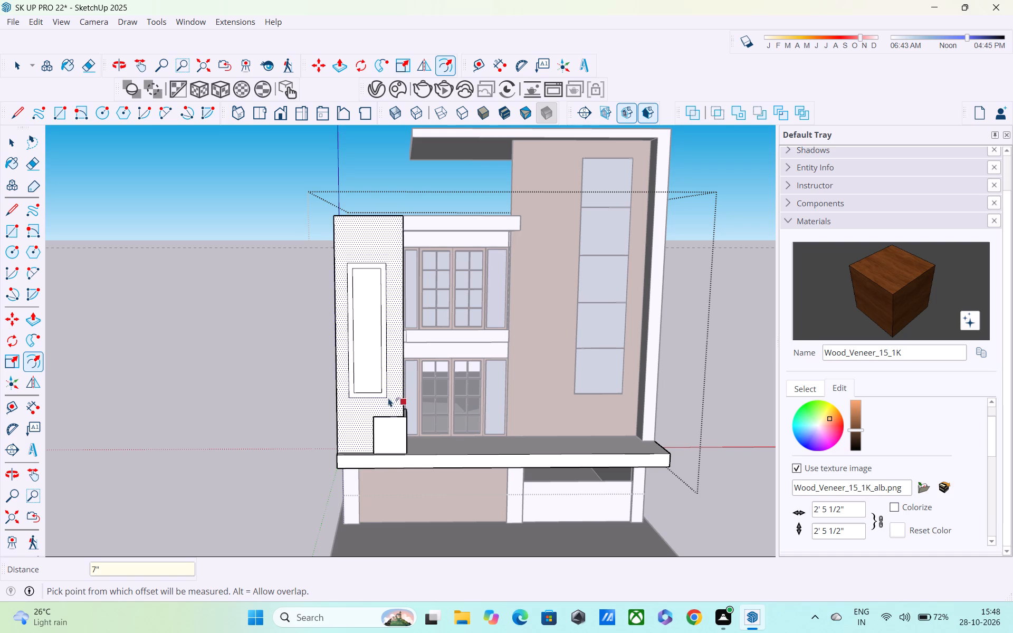
Push the inner rectangle's face about 1' 10" into the side wall to form a tall recess.
{"action": "middle_click_drag", "start_coordinate": [387, 396], "coordinate": [352, 352]}
{"action": "scroll", "coordinate": [356, 351], "scroll_direction": "up", "scroll_amount": 6}
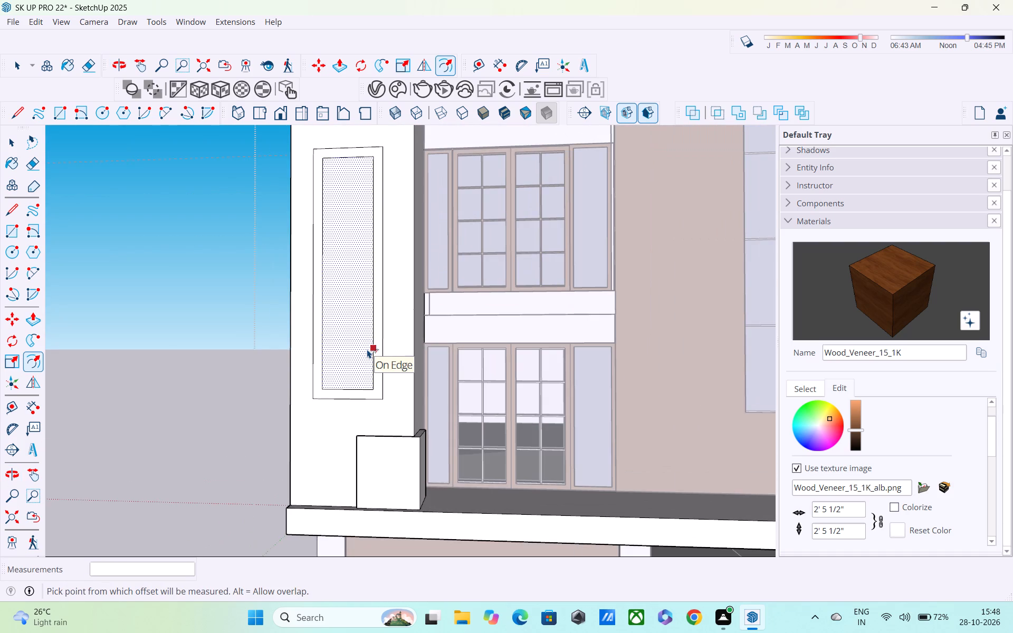
{"action": "key", "text": "p"}
{"action": "left_click", "coordinate": [349, 343]}
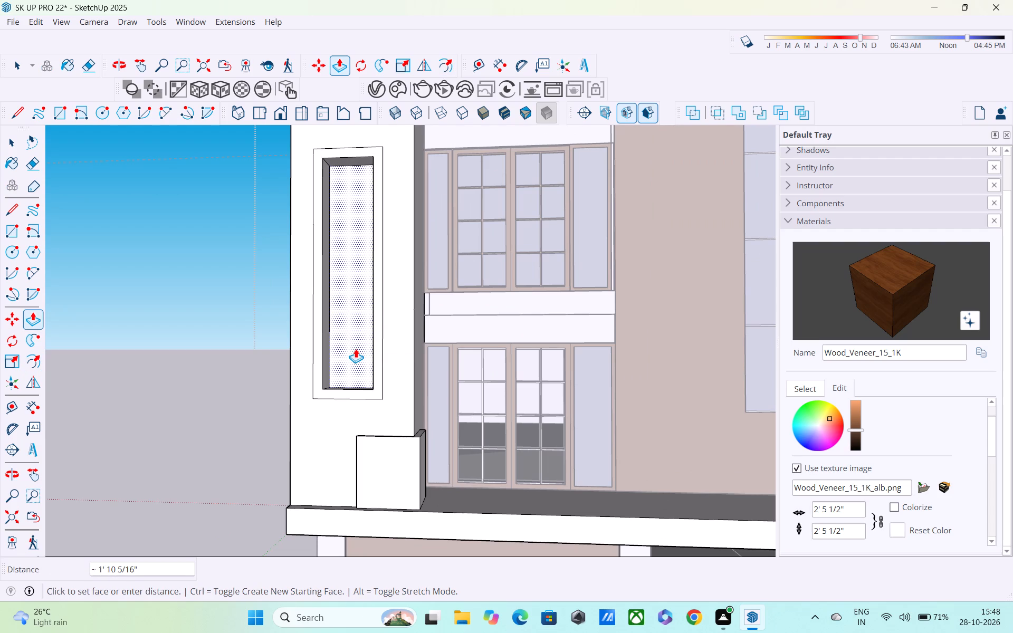
{"action": "middle_click_drag", "start_coordinate": [345, 318], "coordinate": [312, 389]}
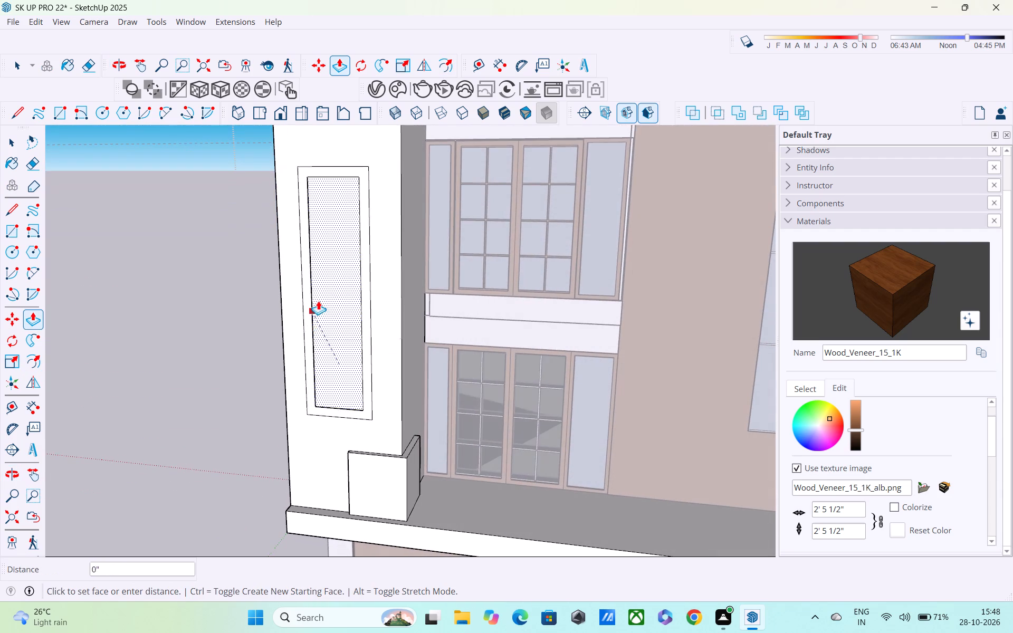
{"action": "scroll", "coordinate": [323, 275], "scroll_direction": "up", "scroll_amount": 3}
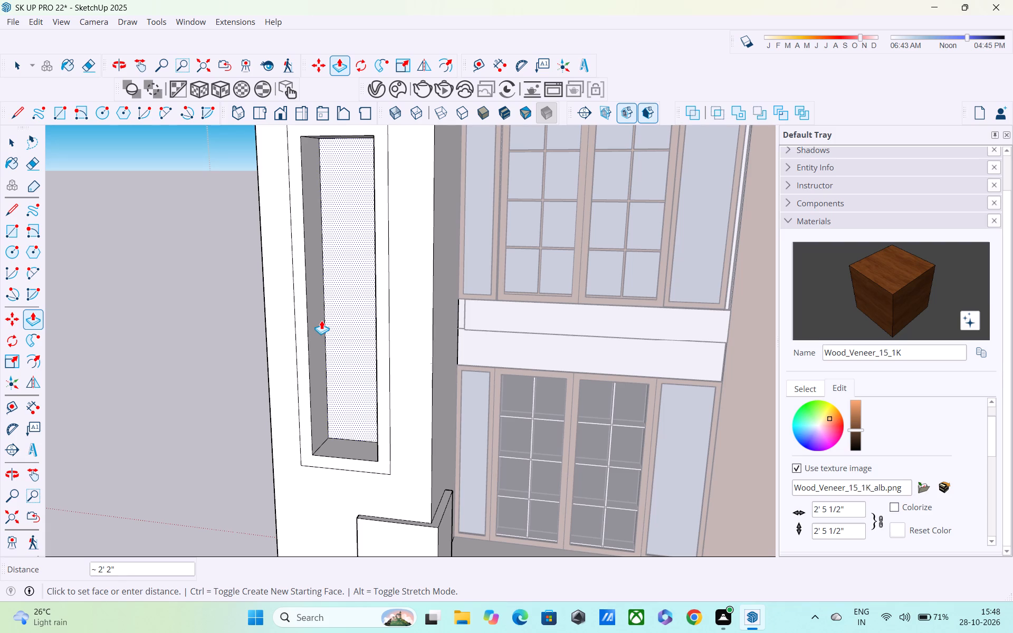
{"action": "left_click", "coordinate": [321, 329]}
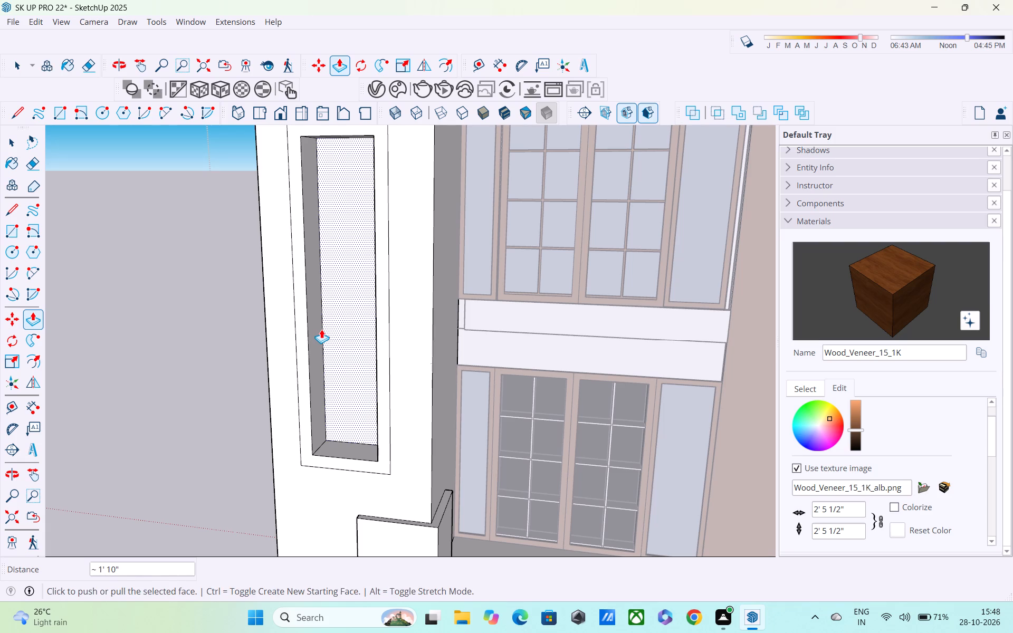
Pull the recess's back face forward by about 11 5/16" to make the recess shallower.
{"action": "middle_click_drag", "start_coordinate": [327, 334], "coordinate": [335, 300]}
{"action": "scroll", "coordinate": [336, 294], "scroll_direction": "up", "scroll_amount": 1}
{"action": "scroll", "coordinate": [340, 281], "scroll_direction": "down", "scroll_amount": 7}
{"action": "middle_click_drag", "start_coordinate": [348, 280], "coordinate": [372, 216]}
{"action": "scroll", "coordinate": [373, 211], "scroll_direction": "up", "scroll_amount": 1}
{"action": "scroll", "coordinate": [370, 225], "scroll_direction": "down", "scroll_amount": 2}
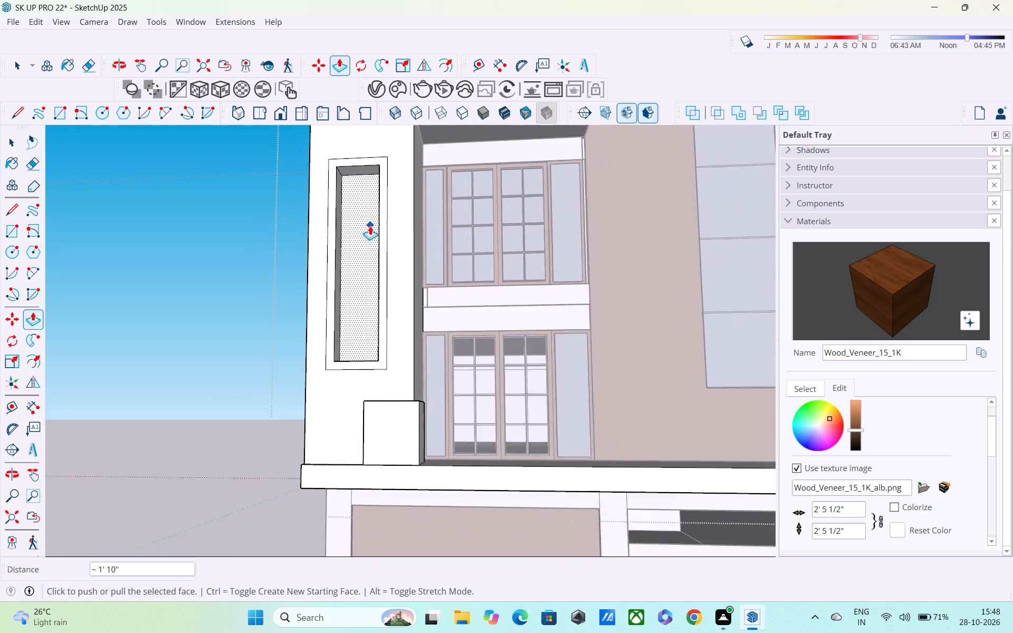
{"action": "scroll", "coordinate": [370, 226], "scroll_direction": "down", "scroll_amount": 3}
{"action": "middle_click_drag", "start_coordinate": [369, 229], "coordinate": [366, 203]}
{"action": "scroll", "coordinate": [367, 207], "scroll_direction": "up", "scroll_amount": 12}
{"action": "middle_click_drag", "start_coordinate": [358, 202], "coordinate": [333, 198]}
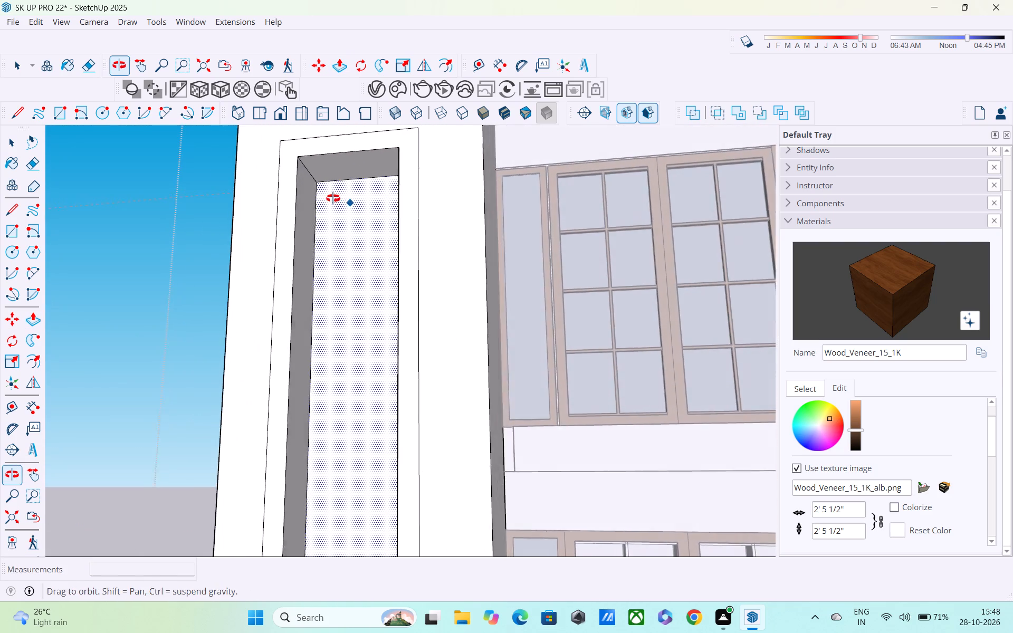
{"action": "middle_click_drag", "start_coordinate": [333, 198], "coordinate": [326, 191]}
{"action": "scroll", "coordinate": [326, 187], "scroll_direction": "up", "scroll_amount": 1}
{"action": "left_click", "coordinate": [322, 208]}
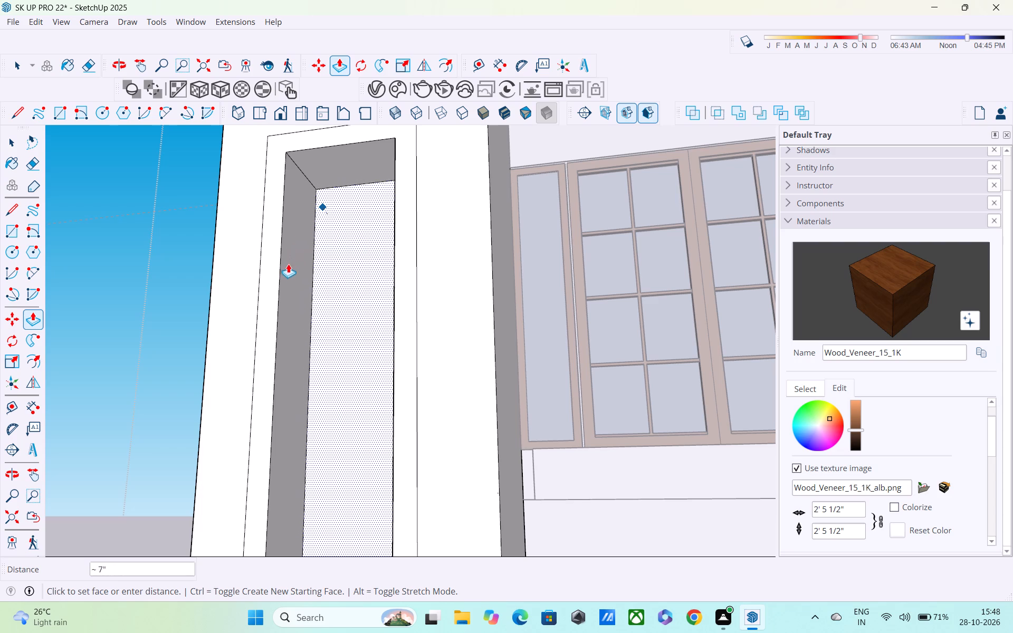
{"action": "key", "text": "Escape"}
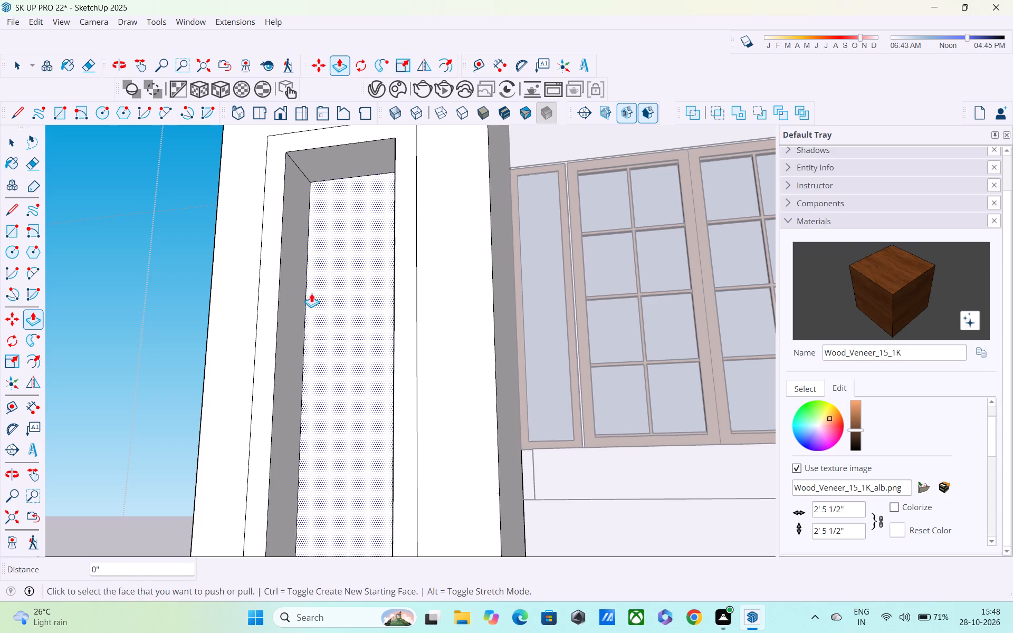
{"action": "left_click", "coordinate": [311, 293]}
{"action": "key", "text": "Escape"}
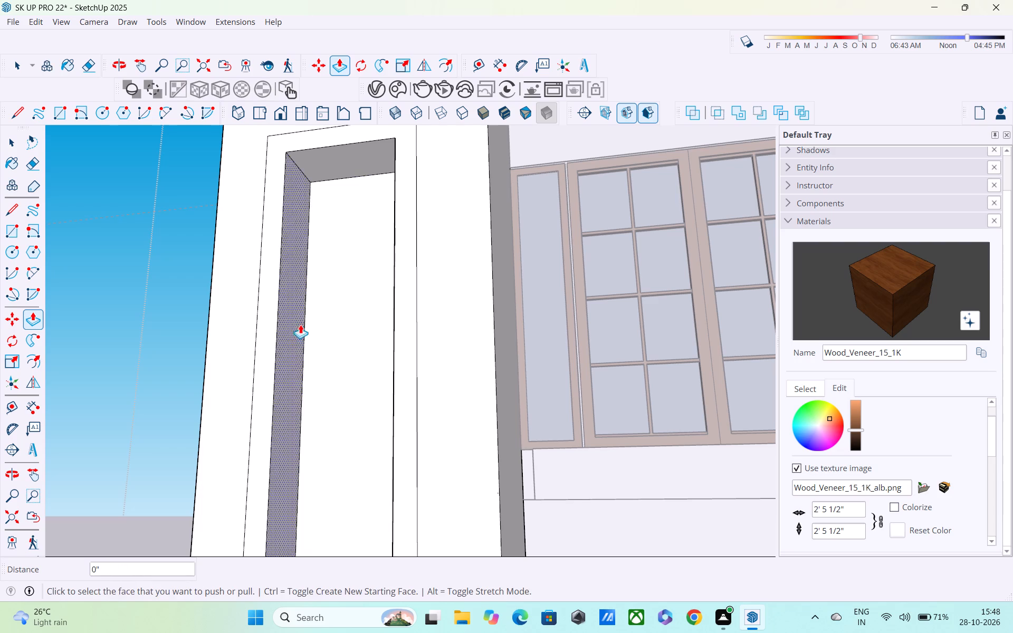
{"action": "middle_click_drag", "start_coordinate": [323, 314], "coordinate": [266, 313]}
{"action": "left_click", "coordinate": [304, 321]}
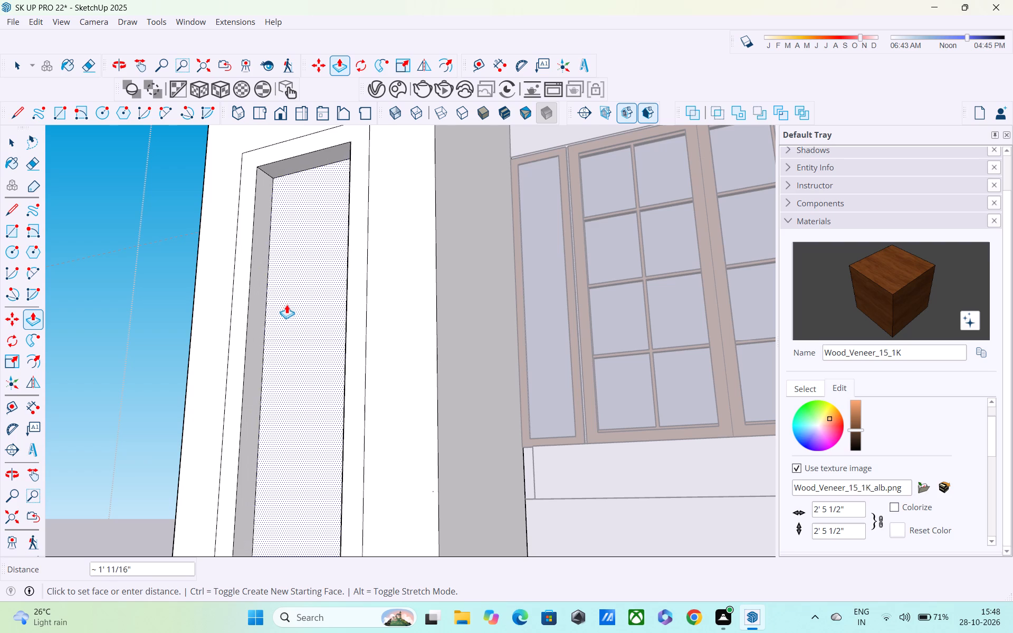
{"action": "left_click", "coordinate": [286, 310]}
Pull the border face around the recess outward by 3" as a raised frame.
{"action": "scroll", "coordinate": [286, 310], "scroll_direction": "down", "scroll_amount": 7}
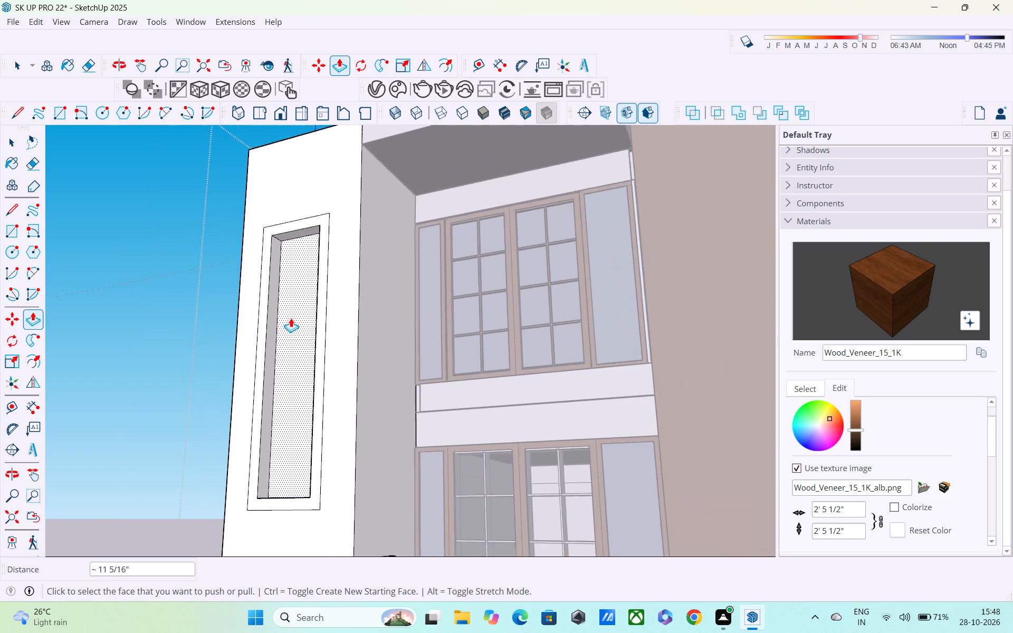
{"action": "scroll", "coordinate": [291, 318], "scroll_direction": "down", "scroll_amount": 1}
{"action": "middle_click_drag", "start_coordinate": [289, 334], "coordinate": [301, 266], "text": "shift"}
{"action": "scroll", "coordinate": [309, 286], "scroll_direction": "down", "scroll_amount": 1}
{"action": "middle_click_drag", "start_coordinate": [311, 332], "coordinate": [322, 391]}
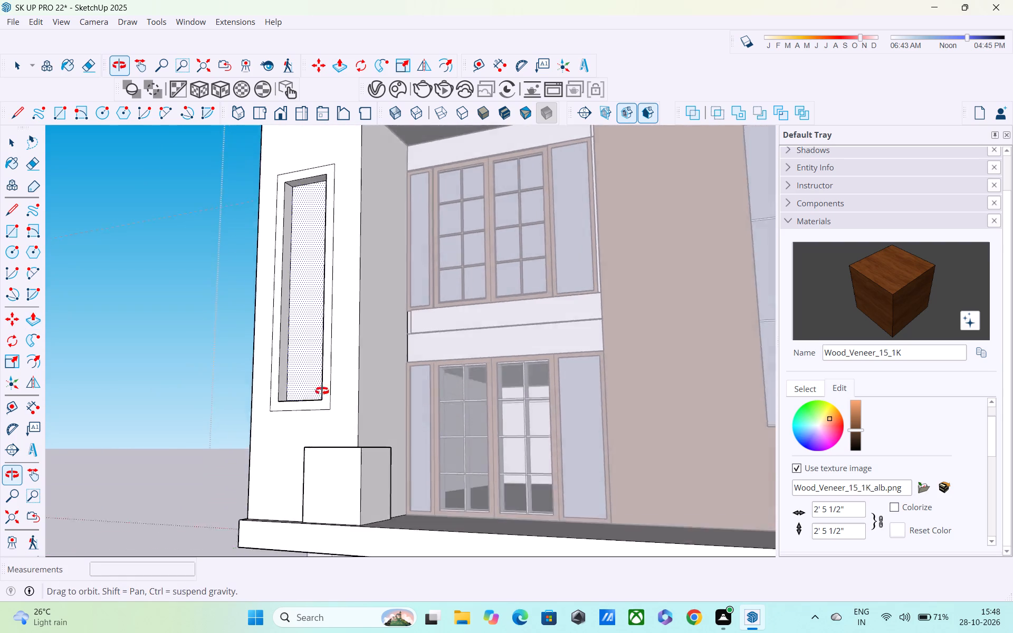
{"action": "middle_click_drag", "start_coordinate": [322, 391], "coordinate": [443, 366]}
{"action": "scroll", "coordinate": [375, 329], "scroll_direction": "up", "scroll_amount": 5}
{"action": "middle_click_drag", "start_coordinate": [361, 343], "coordinate": [355, 262], "text": "shift"}
{"action": "scroll", "coordinate": [359, 260], "scroll_direction": "down", "scroll_amount": 5}
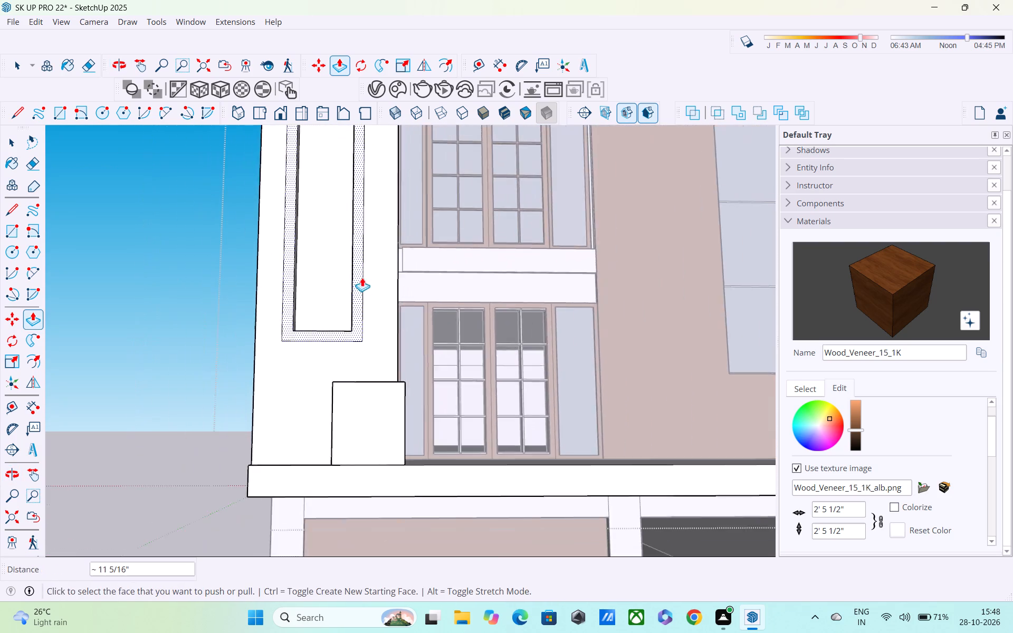
{"action": "middle_click_drag", "start_coordinate": [362, 282], "coordinate": [245, 388]}
{"action": "scroll", "coordinate": [238, 386], "scroll_direction": "up", "scroll_amount": 1}
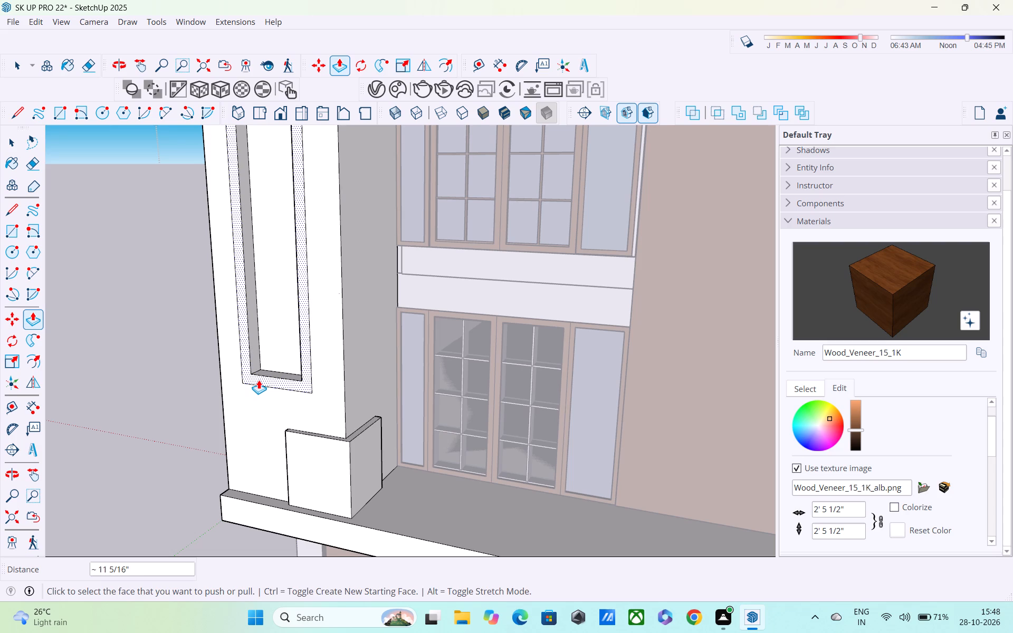
{"action": "left_click", "coordinate": [259, 380]}
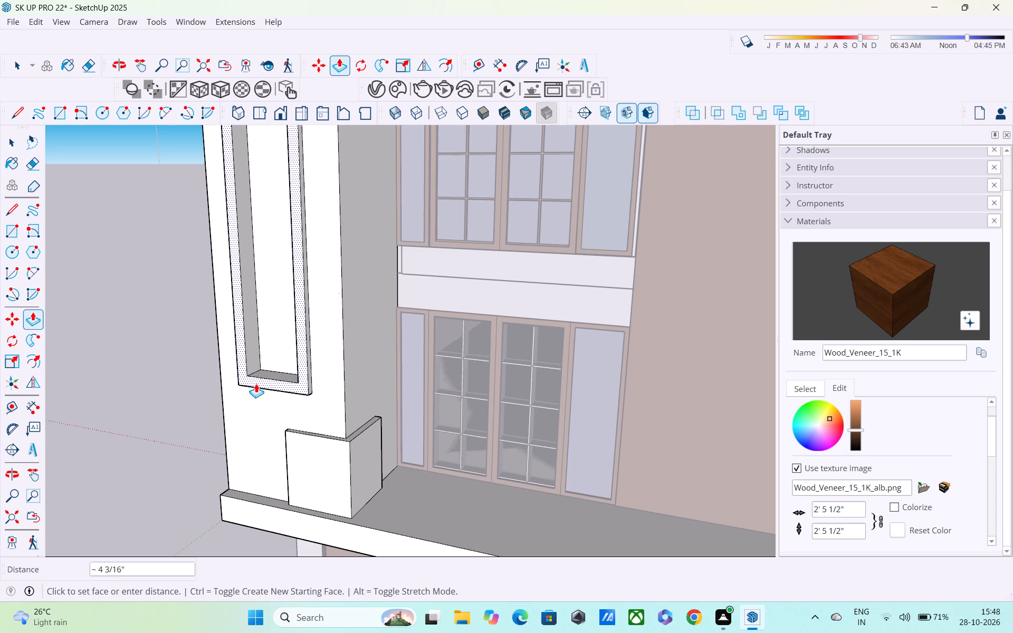
{"action": "type", "text": "2\""}
{"action": "key", "text": "Return"}
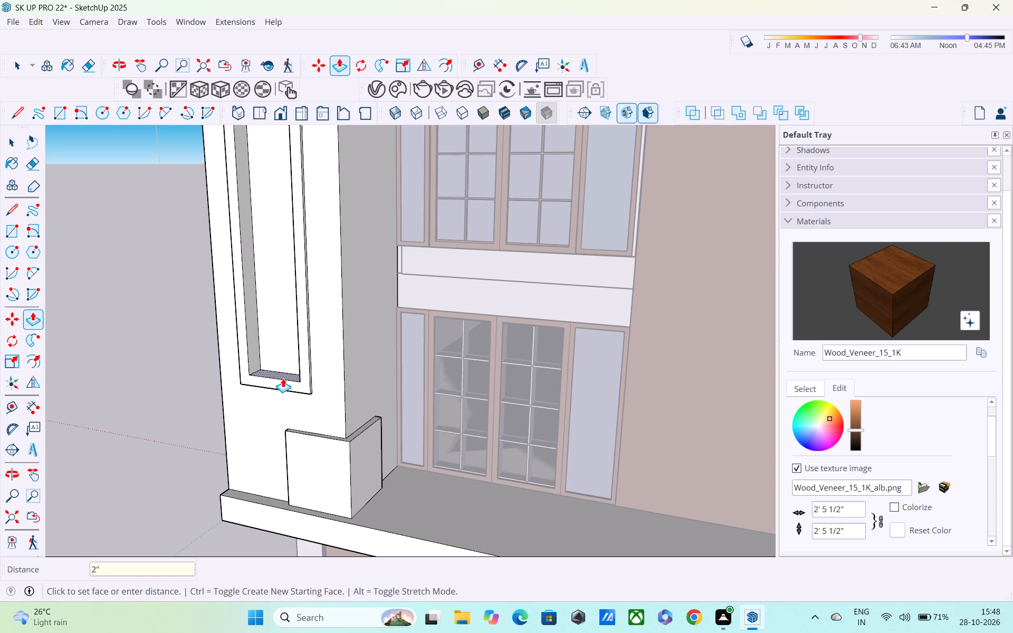
{"action": "type", "text": "3\""}
{"action": "key", "text": "Return"}
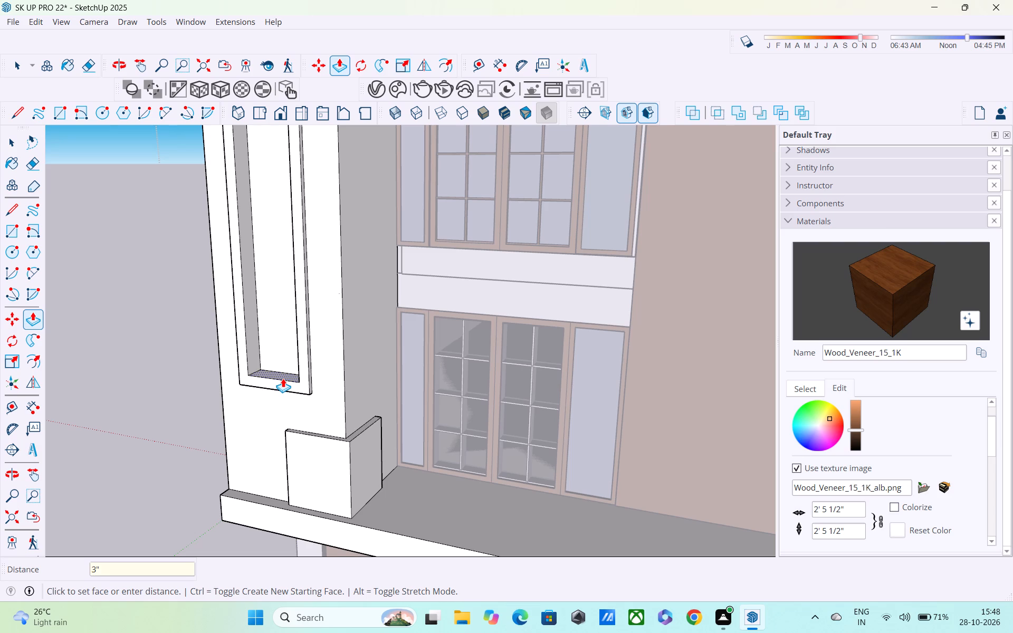
{"action": "key", "text": "space"}
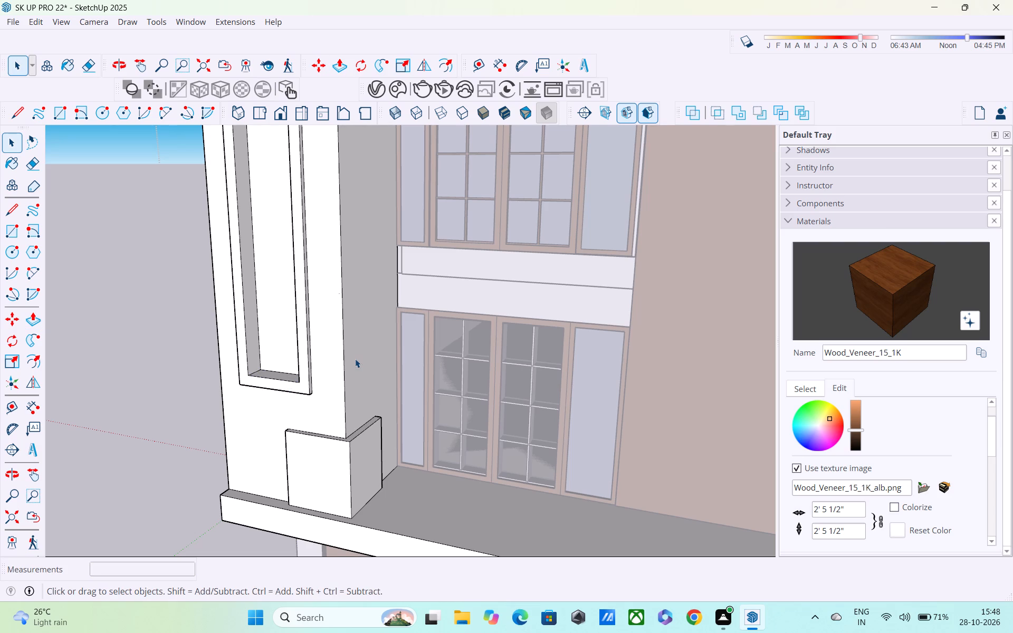
Draw a 7" vertical line across the raised frame's bottom border, from its outer edge to the recess edge.
{"action": "key", "text": "l"}
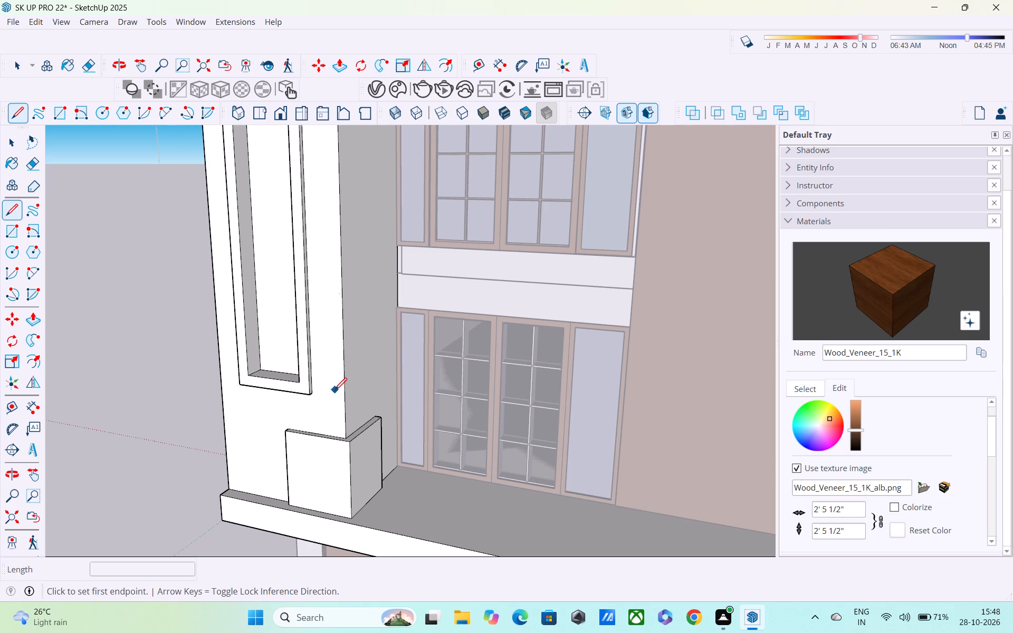
{"action": "middle_click_drag", "start_coordinate": [335, 391], "coordinate": [520, 394]}
{"action": "scroll", "coordinate": [416, 482], "scroll_direction": "up", "scroll_amount": 4}
{"action": "scroll", "coordinate": [223, 482], "scroll_direction": "up", "scroll_amount": 2}
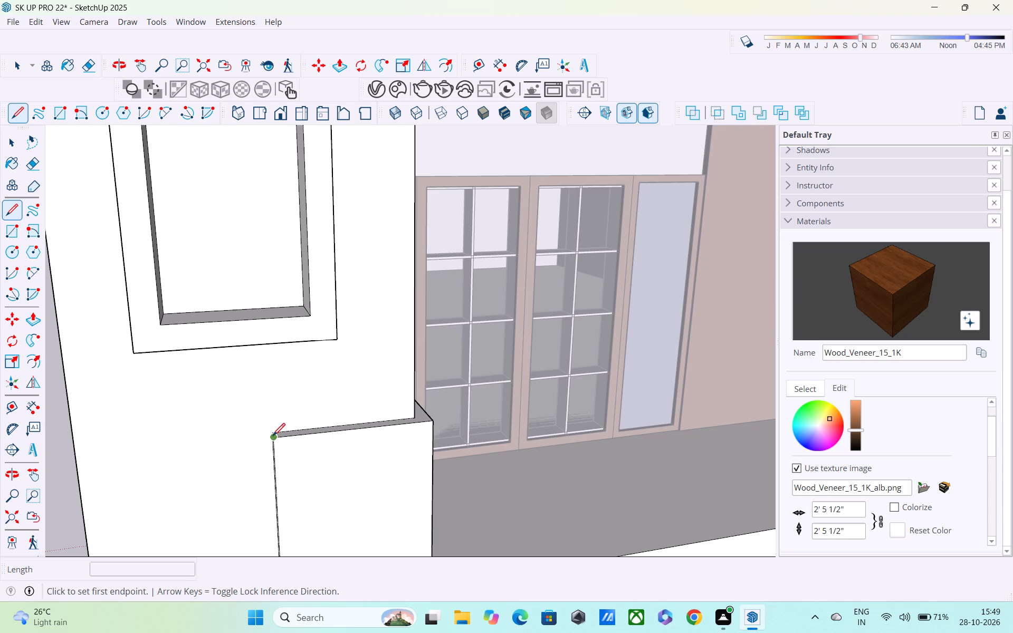
{"action": "left_click", "coordinate": [264, 348]}
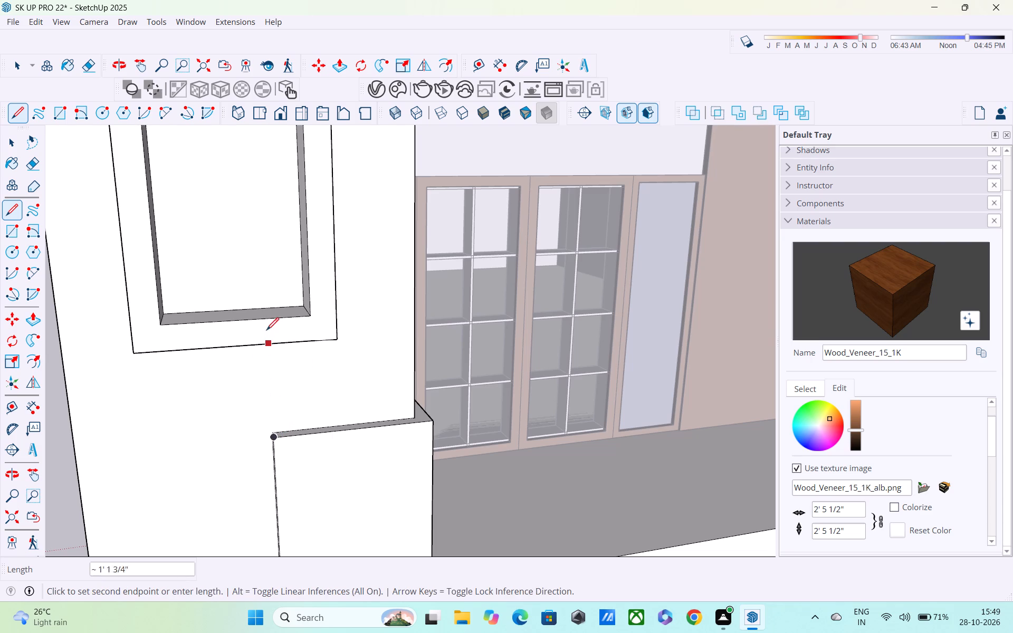
{"action": "left_click", "coordinate": [266, 321]}
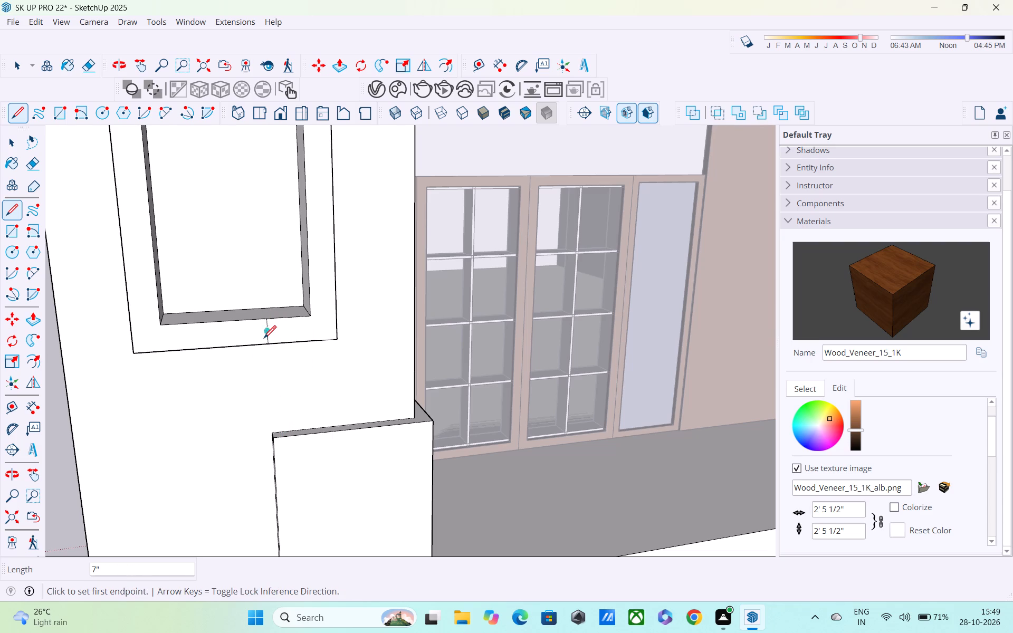
Examine the framed recess on the side wall and the adjoining façade from several angles.
{"action": "scroll", "coordinate": [280, 333], "scroll_direction": "up", "scroll_amount": 6}
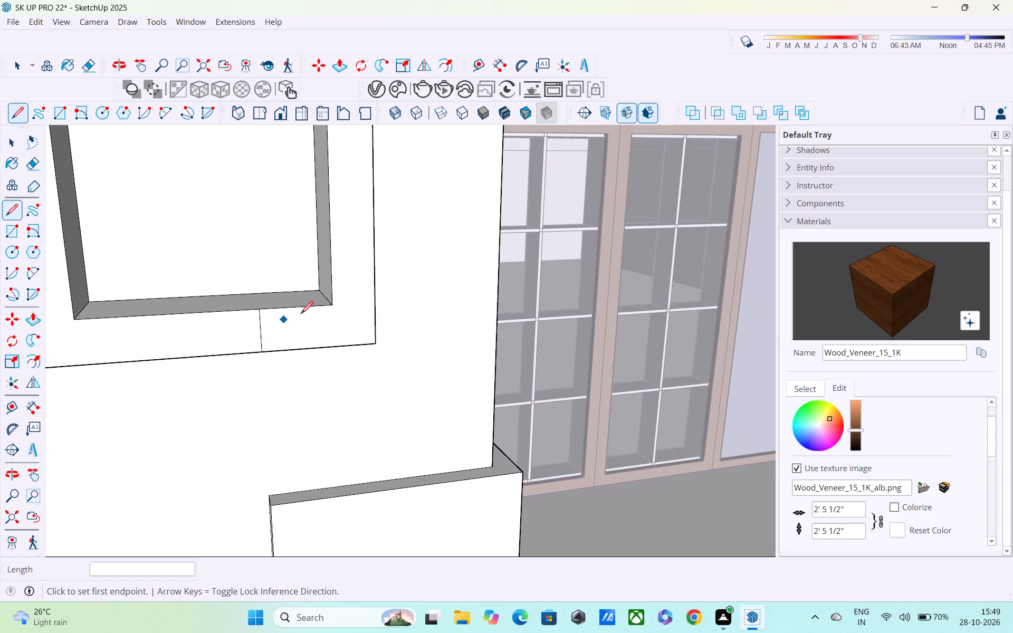
{"action": "scroll", "coordinate": [343, 287], "scroll_direction": "down", "scroll_amount": 6}
{"action": "middle_click_drag", "start_coordinate": [344, 321], "coordinate": [297, 400]}
{"action": "scroll", "coordinate": [297, 400], "scroll_direction": "up", "scroll_amount": 1}
{"action": "scroll", "coordinate": [307, 371], "scroll_direction": "down", "scroll_amount": 2}
{"action": "middle_click_drag", "start_coordinate": [310, 358], "coordinate": [310, 361], "text": "shift"}
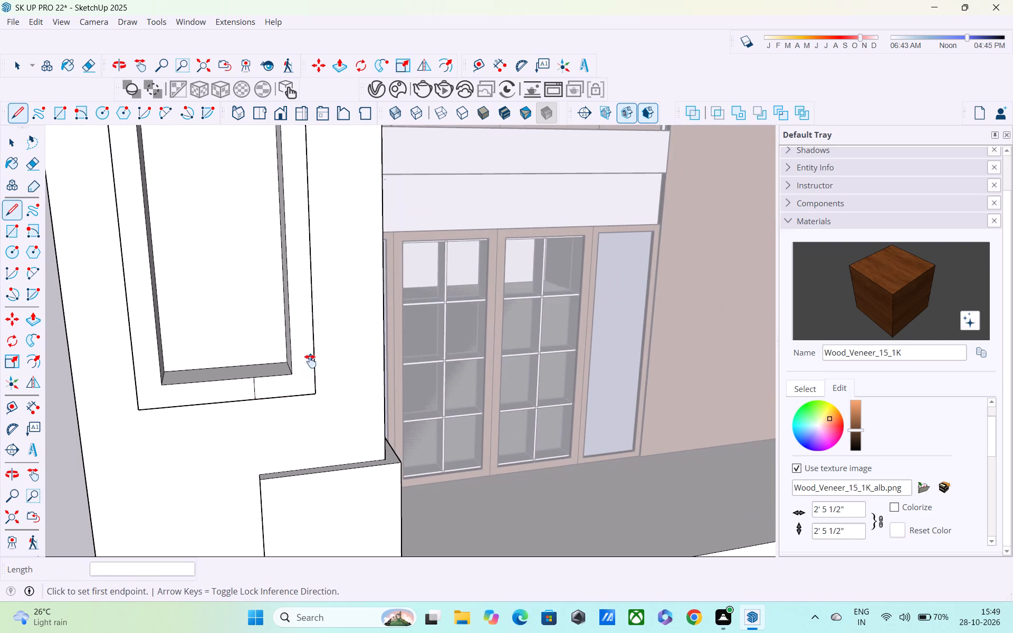
{"action": "middle_click_drag", "start_coordinate": [310, 361], "coordinate": [292, 478], "text": "shift"}
{"action": "scroll", "coordinate": [292, 478], "scroll_direction": "up", "scroll_amount": 2}
{"action": "scroll", "coordinate": [291, 427], "scroll_direction": "down", "scroll_amount": 7}
{"action": "middle_click_drag", "start_coordinate": [298, 390], "coordinate": [303, 485]}
{"action": "scroll", "coordinate": [286, 414], "scroll_direction": "down", "scroll_amount": 5}
{"action": "middle_click_drag", "start_coordinate": [286, 413], "coordinate": [270, 370], "text": "shift"}
{"action": "scroll", "coordinate": [270, 369], "scroll_direction": "up", "scroll_amount": 1, "text": "shift"}
{"action": "middle_click_drag", "start_coordinate": [269, 356], "coordinate": [275, 405]}
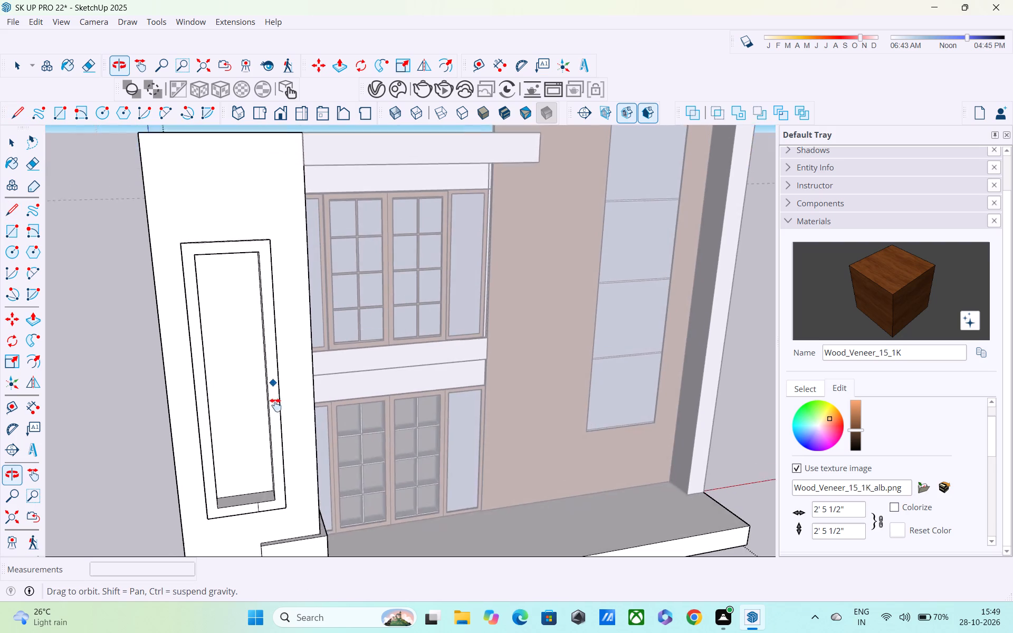
{"action": "middle_click_drag", "start_coordinate": [275, 405], "coordinate": [278, 419]}
{"action": "scroll", "coordinate": [278, 417], "scroll_direction": "down", "scroll_amount": 1, "text": "shift"}
{"action": "scroll", "coordinate": [278, 419], "scroll_direction": "up", "scroll_amount": 1, "text": "shift"}
{"action": "middle_click_drag", "start_coordinate": [283, 396], "coordinate": [106, 323]}
{"action": "scroll", "coordinate": [209, 279], "scroll_direction": "up", "scroll_amount": 4}
{"action": "scroll", "coordinate": [206, 302], "scroll_direction": "down", "scroll_amount": 4}
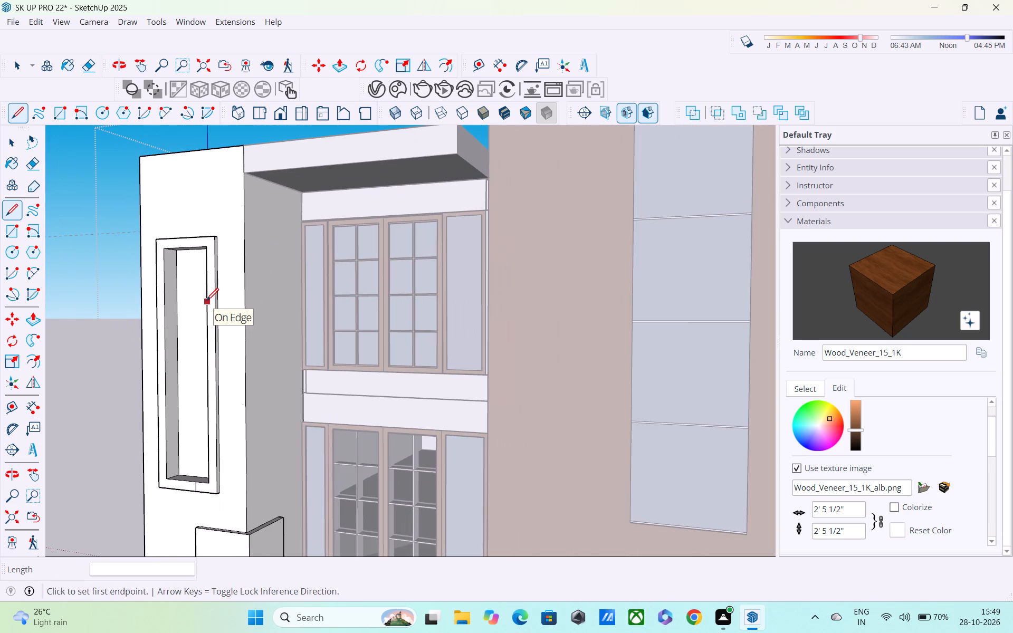
{"action": "scroll", "coordinate": [206, 302], "scroll_direction": "down", "scroll_amount": 1}
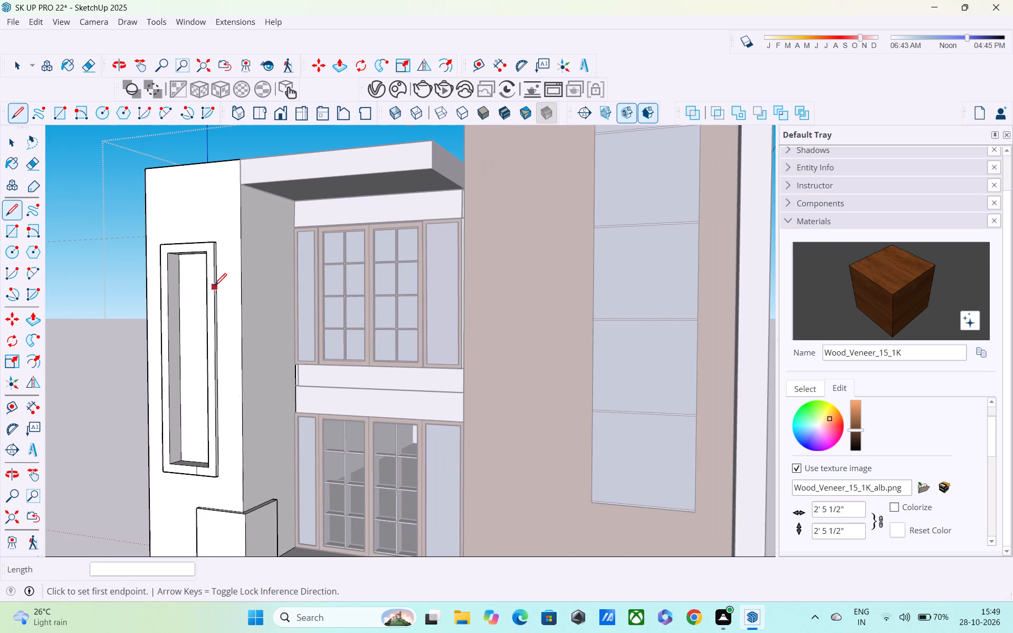
{"action": "middle_click_drag", "start_coordinate": [214, 287], "coordinate": [273, 246]}
{"action": "scroll", "coordinate": [273, 246], "scroll_direction": "up", "scroll_amount": 1}
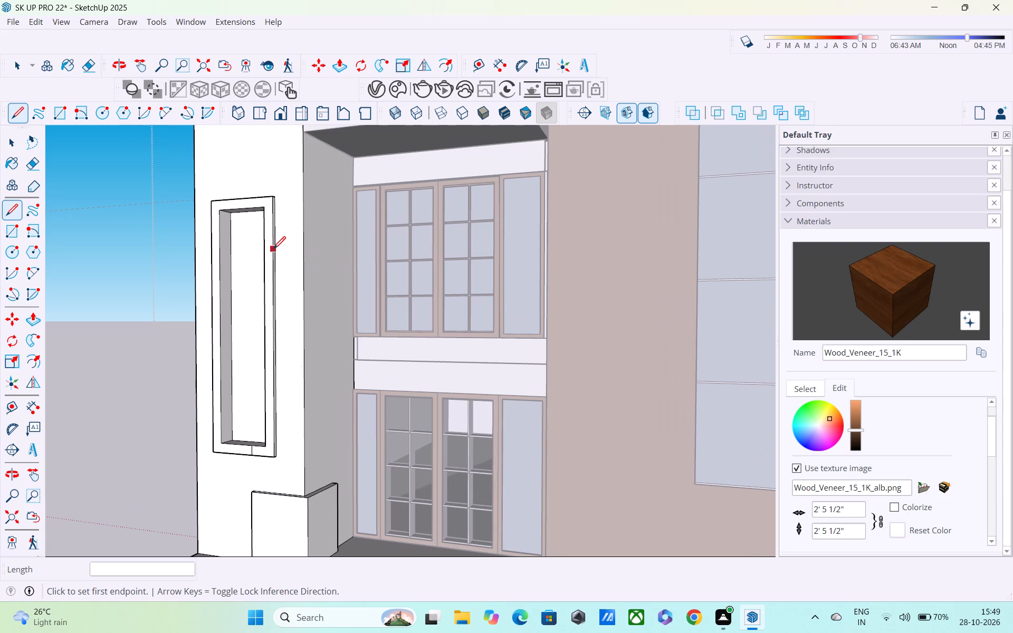
Draw a 7" horizontal line across the raised frame's façade-side vertical border, in its upper part, from outer edge to recess edge.
{"action": "middle_click_drag", "start_coordinate": [279, 265], "coordinate": [303, 324], "text": "shift"}
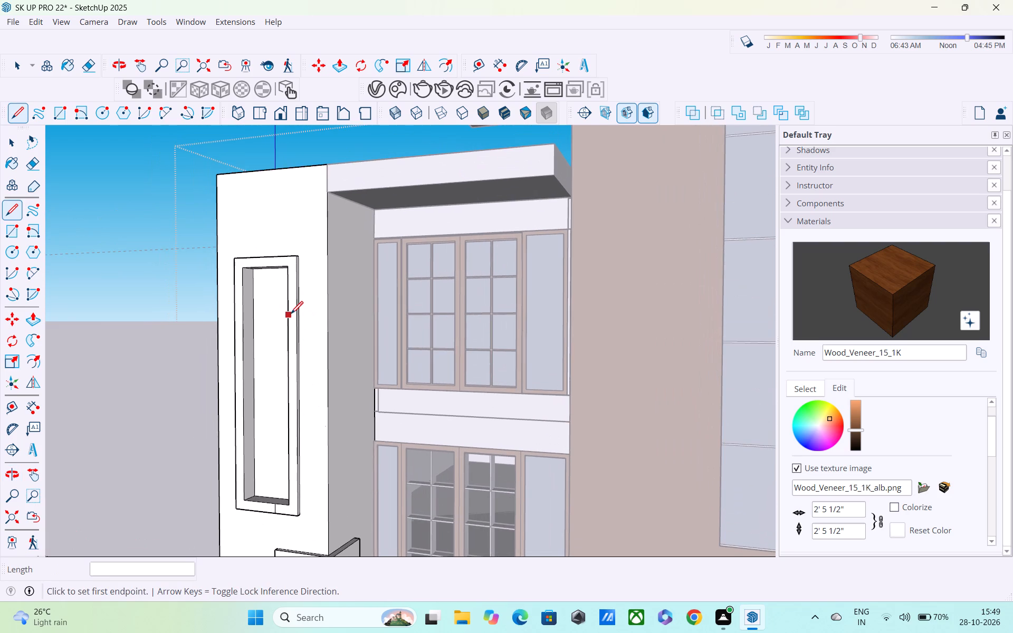
{"action": "scroll", "coordinate": [290, 314], "scroll_direction": "up", "scroll_amount": 4}
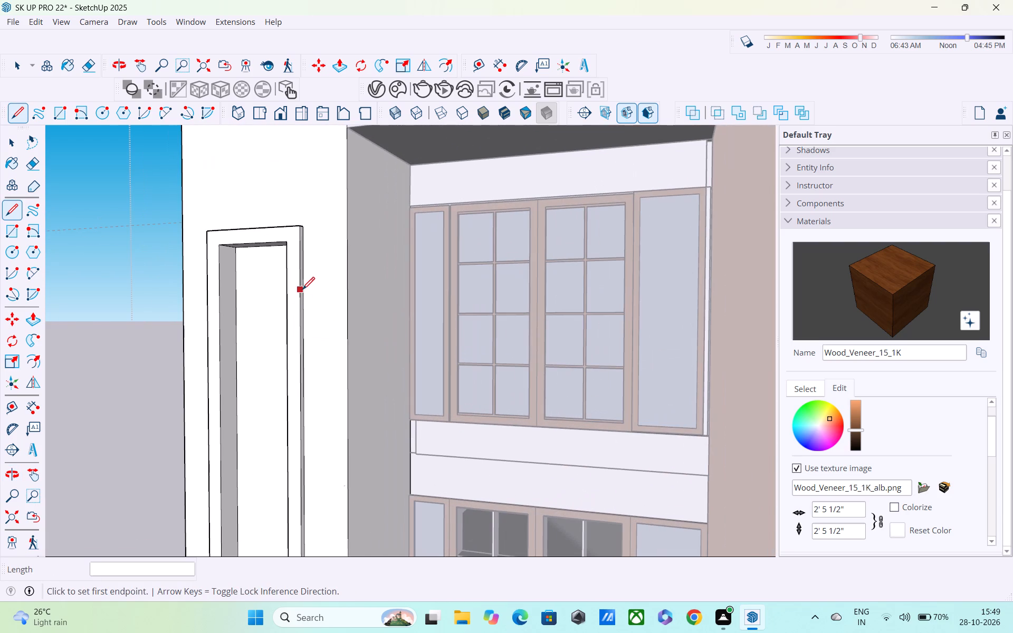
{"action": "left_click", "coordinate": [302, 291]}
{"action": "key", "text": "Escape"}
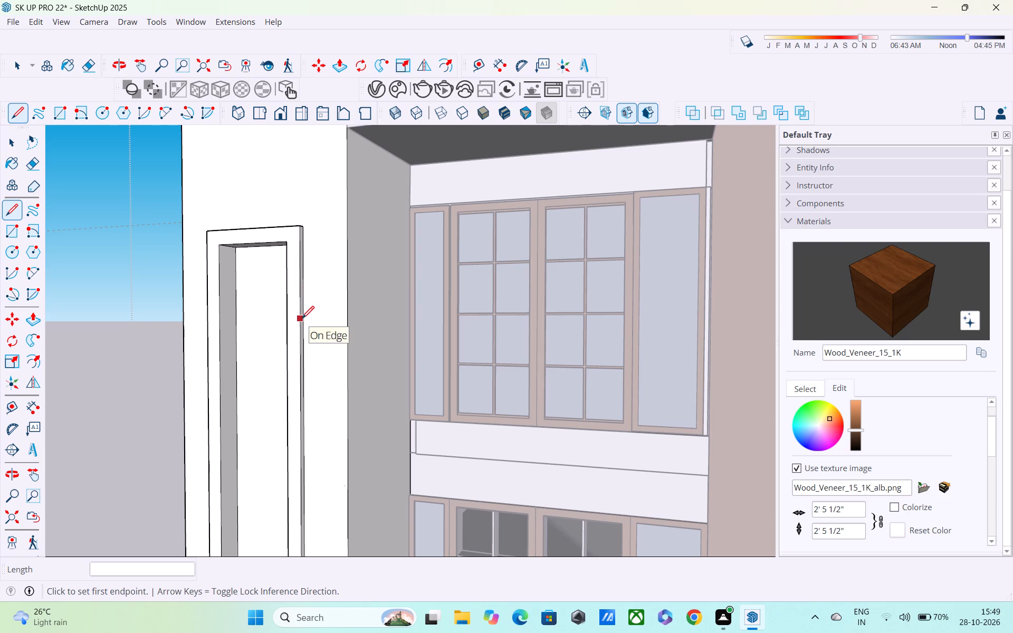
{"action": "left_click", "coordinate": [302, 320]}
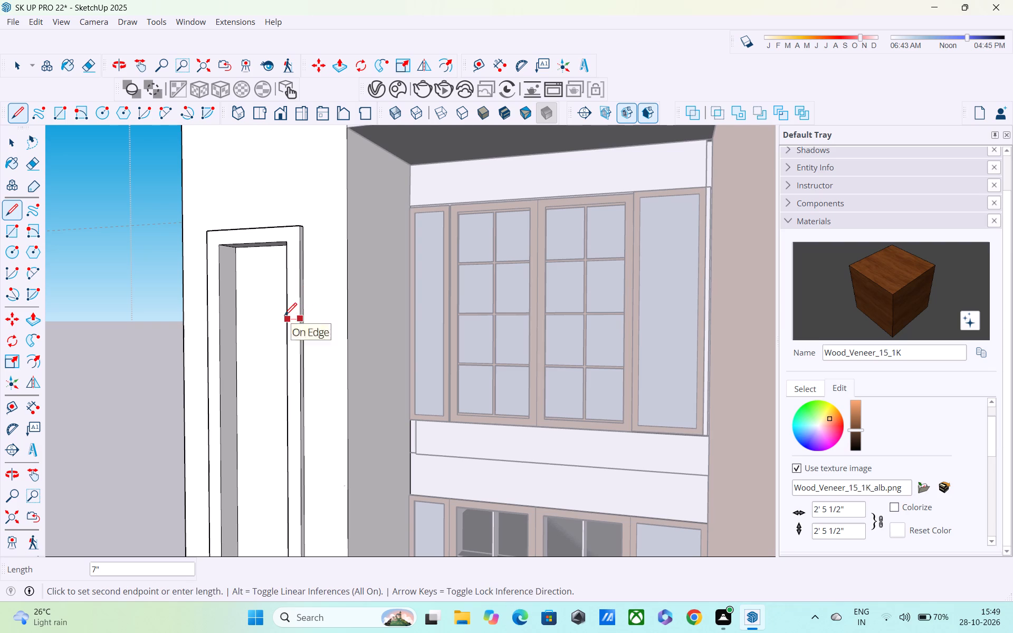
{"action": "left_click", "coordinate": [284, 316]}
Push the frame section between the two cut lines back 3", flush with the wall, leaving an open corner.
{"action": "key", "text": "p"}
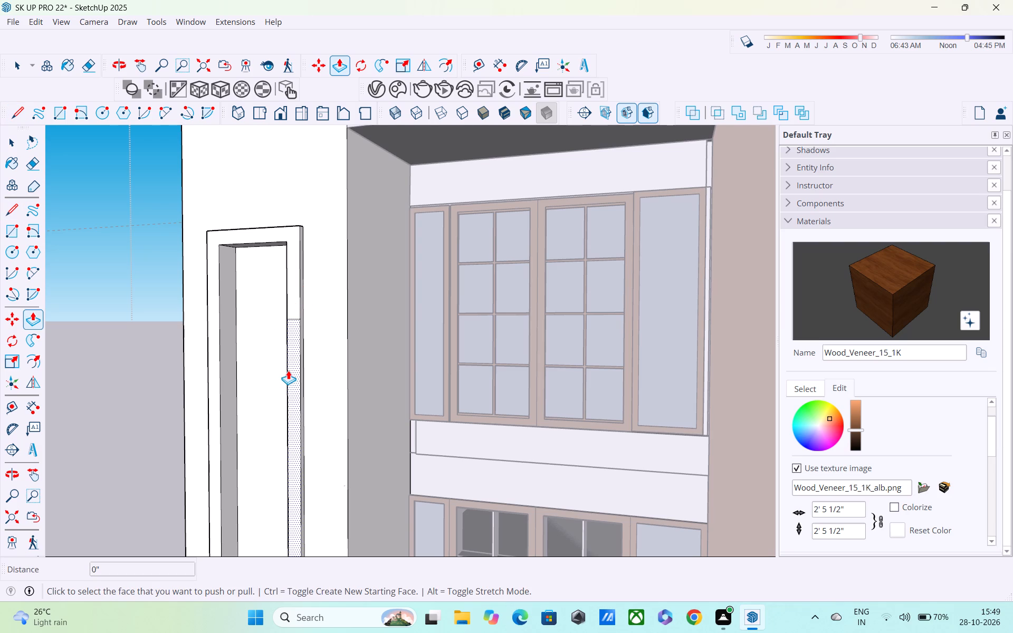
{"action": "left_click", "coordinate": [288, 370]}
{"action": "left_click", "coordinate": [314, 402]}
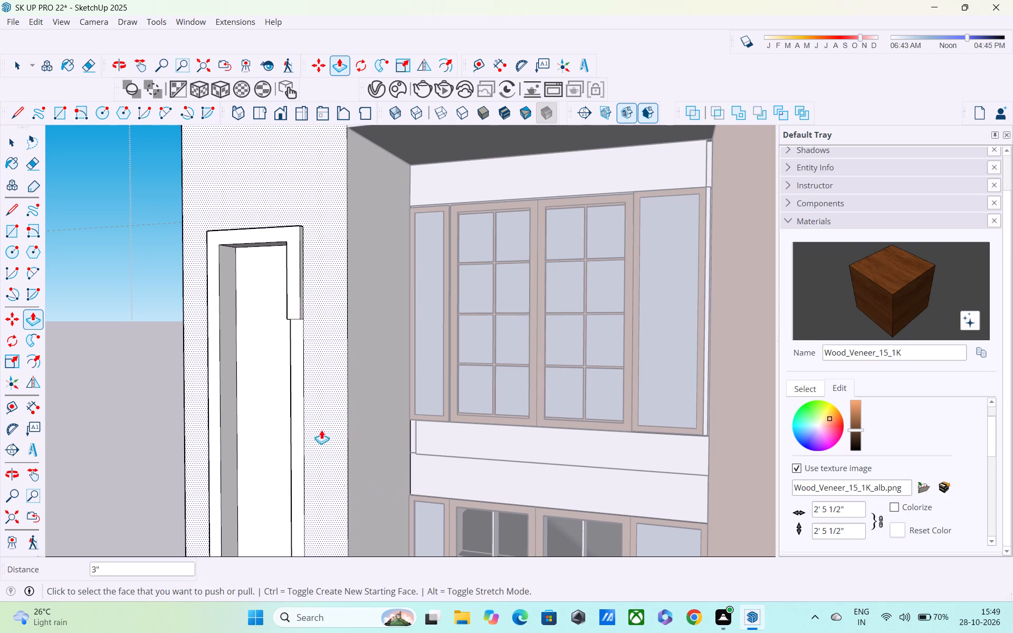
Examine the notched recess frame and adjoining façade from several angles, and exit the wall group.
{"action": "middle_click_drag", "start_coordinate": [321, 432], "coordinate": [340, 161], "text": "shift"}
{"action": "scroll", "coordinate": [313, 370], "scroll_direction": "down", "scroll_amount": 6}
{"action": "middle_click_drag", "start_coordinate": [312, 372], "coordinate": [313, 405], "text": "shift"}
{"action": "key", "text": "space"}
{"action": "scroll", "coordinate": [335, 429], "scroll_direction": "up", "scroll_amount": 4}
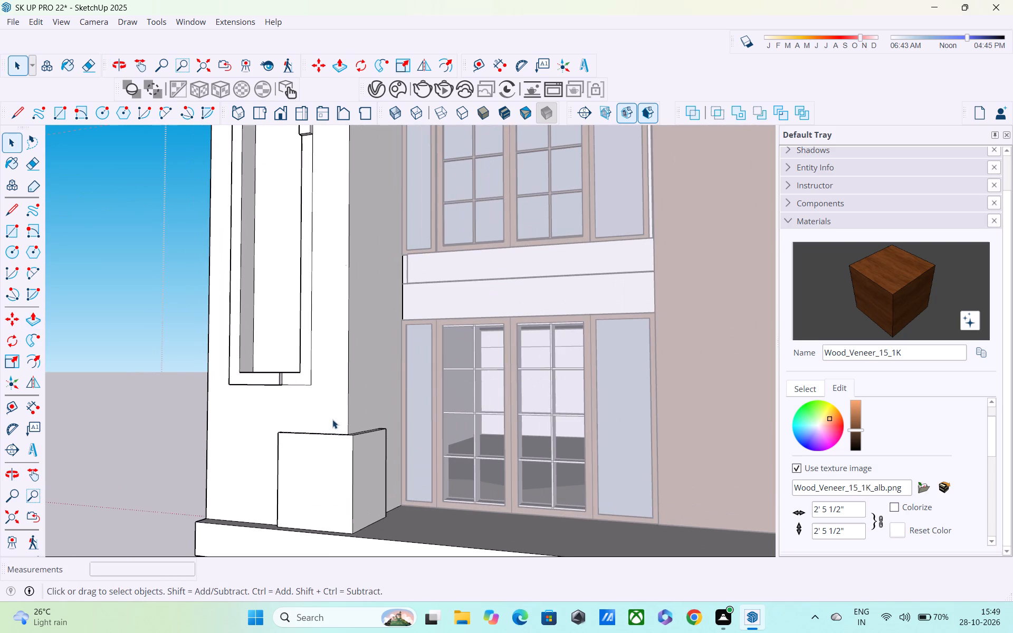
{"action": "middle_click_drag", "start_coordinate": [332, 419], "coordinate": [334, 470]}
{"action": "scroll", "coordinate": [302, 444], "scroll_direction": "down", "scroll_amount": 4}
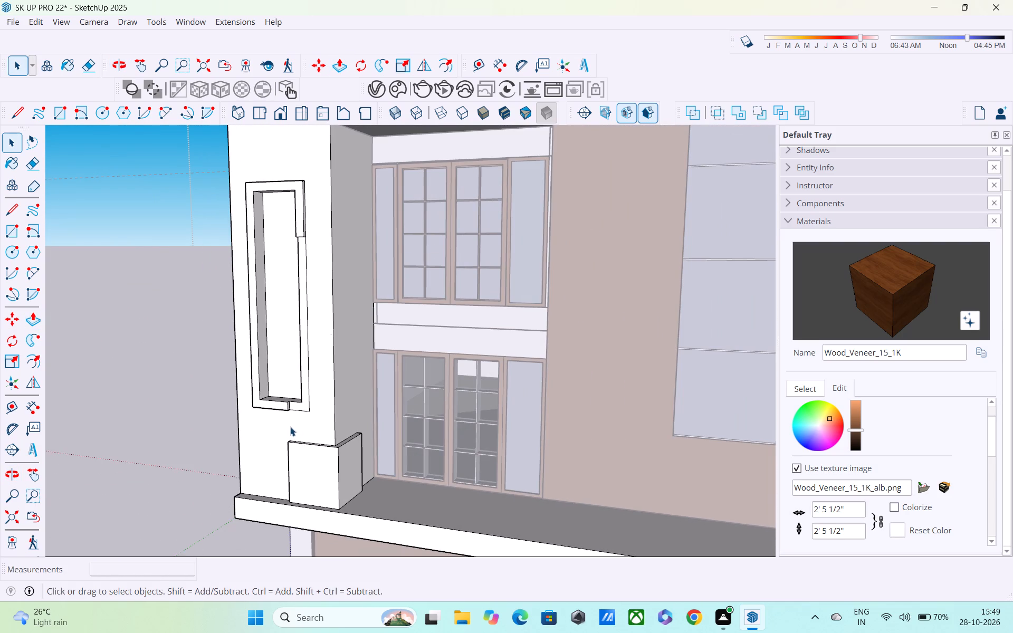
{"action": "middle_click_drag", "start_coordinate": [290, 427], "coordinate": [306, 480], "text": "shift"}
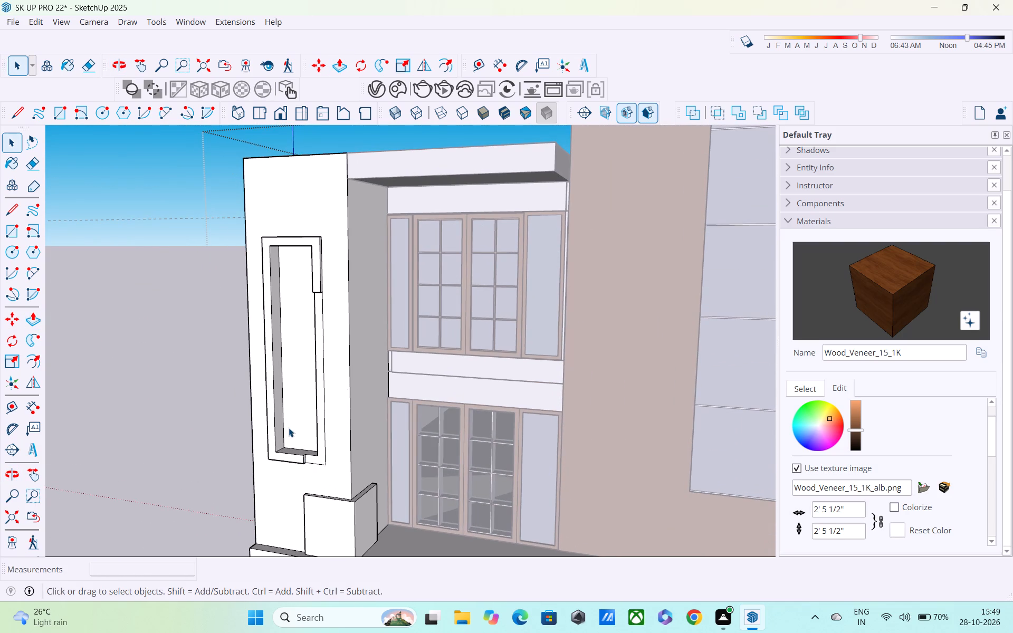
{"action": "scroll", "coordinate": [286, 396], "scroll_direction": "down", "scroll_amount": 2}
{"action": "middle_click_drag", "start_coordinate": [286, 394], "coordinate": [331, 453], "text": "shift"}
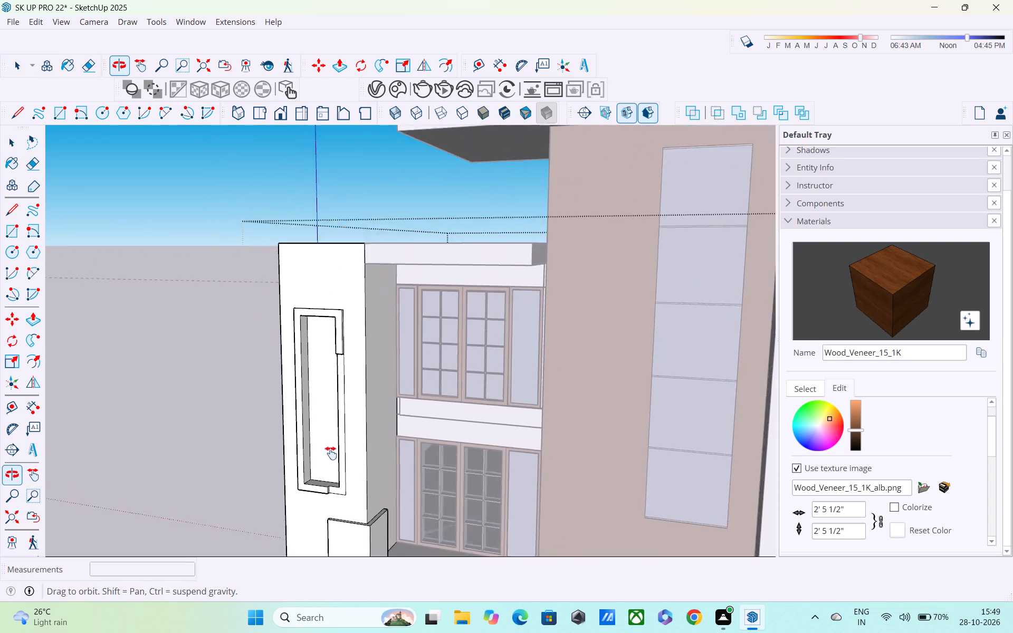
{"action": "middle_click_drag", "start_coordinate": [331, 453], "coordinate": [339, 458], "text": "shift"}
{"action": "scroll", "coordinate": [333, 369], "scroll_direction": "up", "scroll_amount": 4}
{"action": "middle_click_drag", "start_coordinate": [357, 386], "coordinate": [356, 280], "text": "shift"}
{"action": "scroll", "coordinate": [357, 284], "scroll_direction": "down", "scroll_amount": 4}
{"action": "middle_click_drag", "start_coordinate": [367, 372], "coordinate": [370, 310], "text": "shift"}
{"action": "scroll", "coordinate": [373, 301], "scroll_direction": "down", "scroll_amount": 7}
{"action": "scroll", "coordinate": [431, 338], "scroll_direction": "down", "scroll_amount": 5}
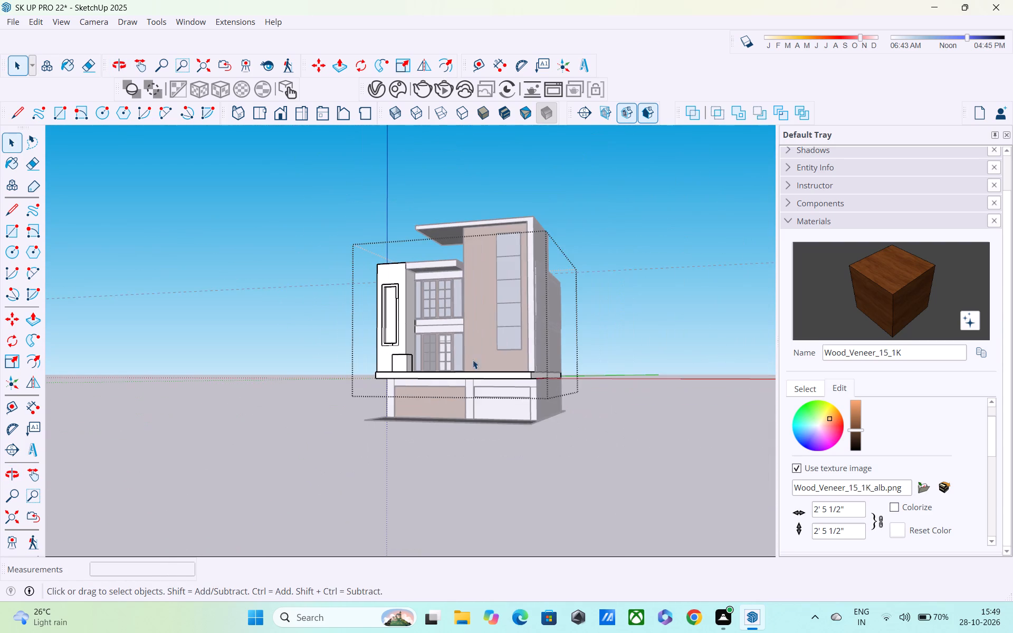
{"action": "scroll", "coordinate": [506, 383], "scroll_direction": "up", "scroll_amount": 1}
{"action": "key", "text": "space"}
{"action": "left_click", "coordinate": [633, 319]}
Examine the whole house's cladding, glazing and balcony front from close up and from a distance.
{"action": "scroll", "coordinate": [527, 349], "scroll_direction": "up", "scroll_amount": 3}
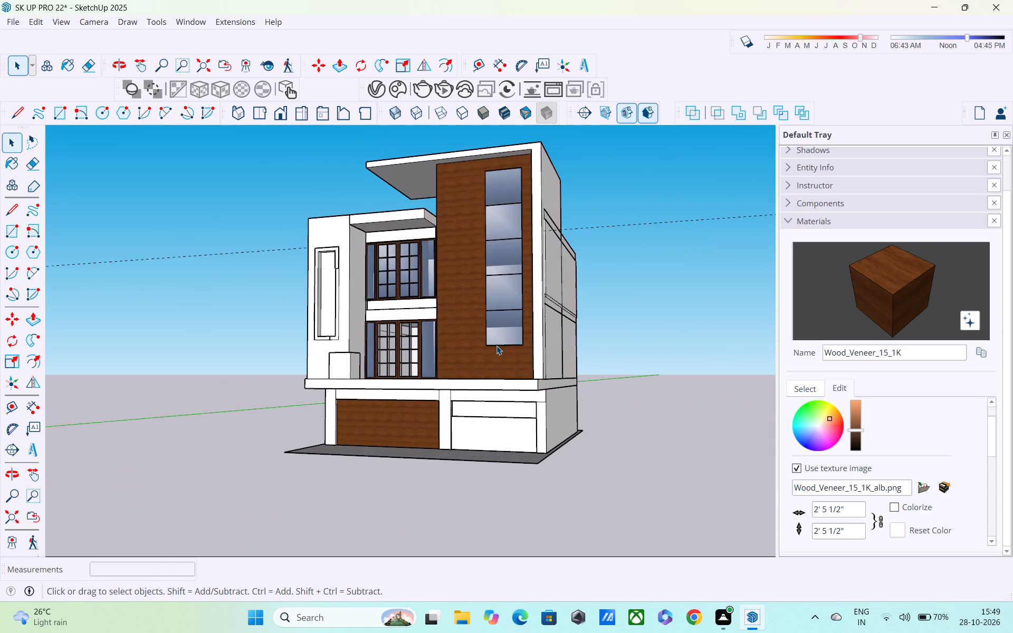
{"action": "middle_click_drag", "start_coordinate": [491, 349], "coordinate": [454, 391]}
{"action": "scroll", "coordinate": [456, 391], "scroll_direction": "up", "scroll_amount": 4}
{"action": "scroll", "coordinate": [430, 344], "scroll_direction": "up", "scroll_amount": 9}
{"action": "scroll", "coordinate": [404, 338], "scroll_direction": "down", "scroll_amount": 4}
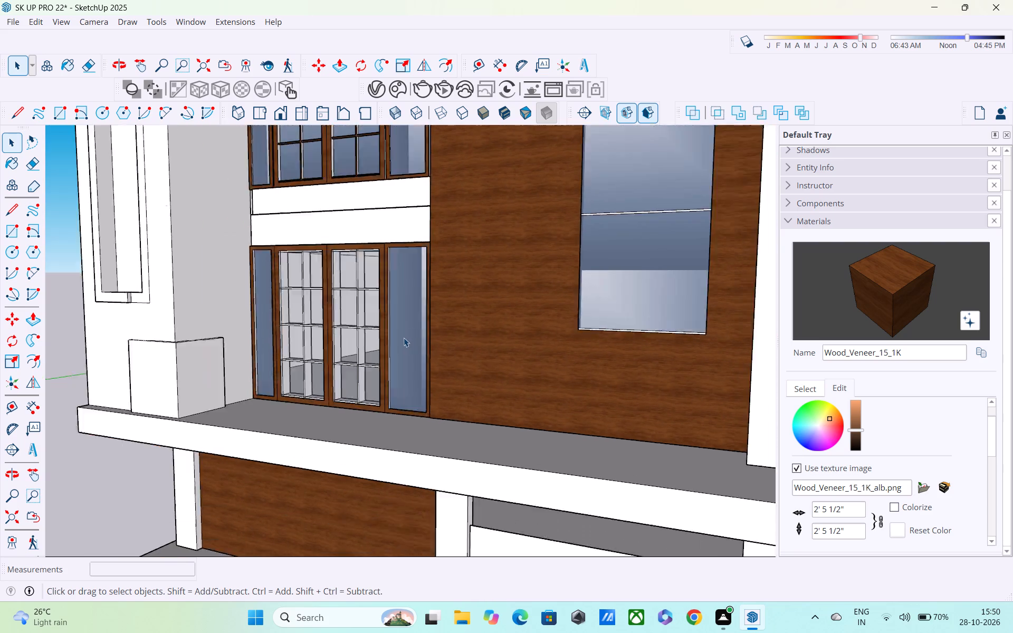
{"action": "scroll", "coordinate": [404, 338], "scroll_direction": "down", "scroll_amount": 5}
{"action": "middle_click_drag", "start_coordinate": [368, 373], "coordinate": [488, 303]}
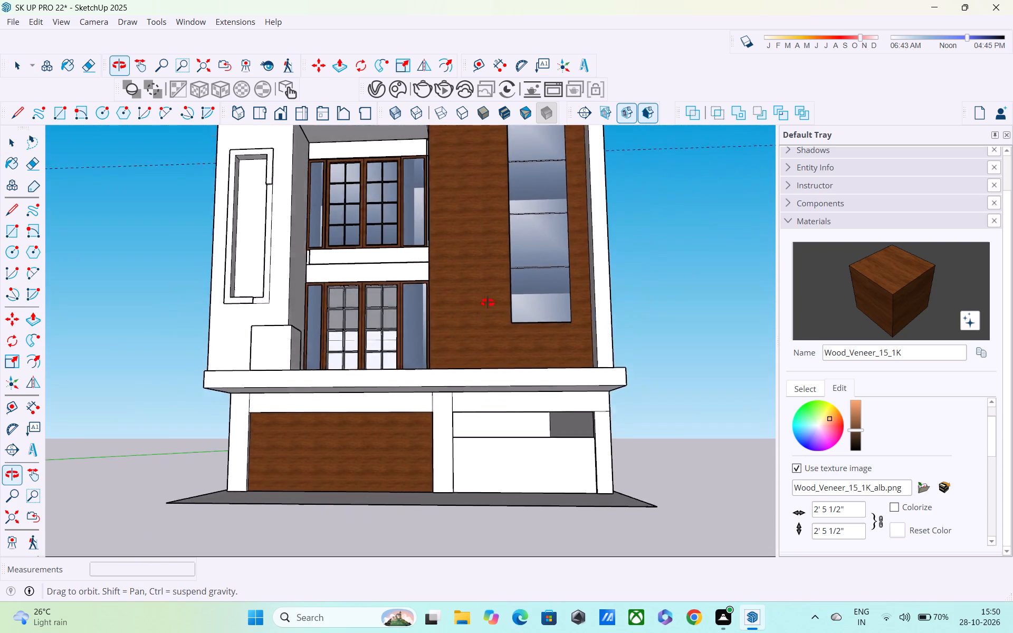
{"action": "middle_click_drag", "start_coordinate": [488, 303], "coordinate": [380, 400]}
{"action": "scroll", "coordinate": [376, 390], "scroll_direction": "up", "scroll_amount": 1}
{"action": "scroll", "coordinate": [372, 382], "scroll_direction": "down", "scroll_amount": 10}
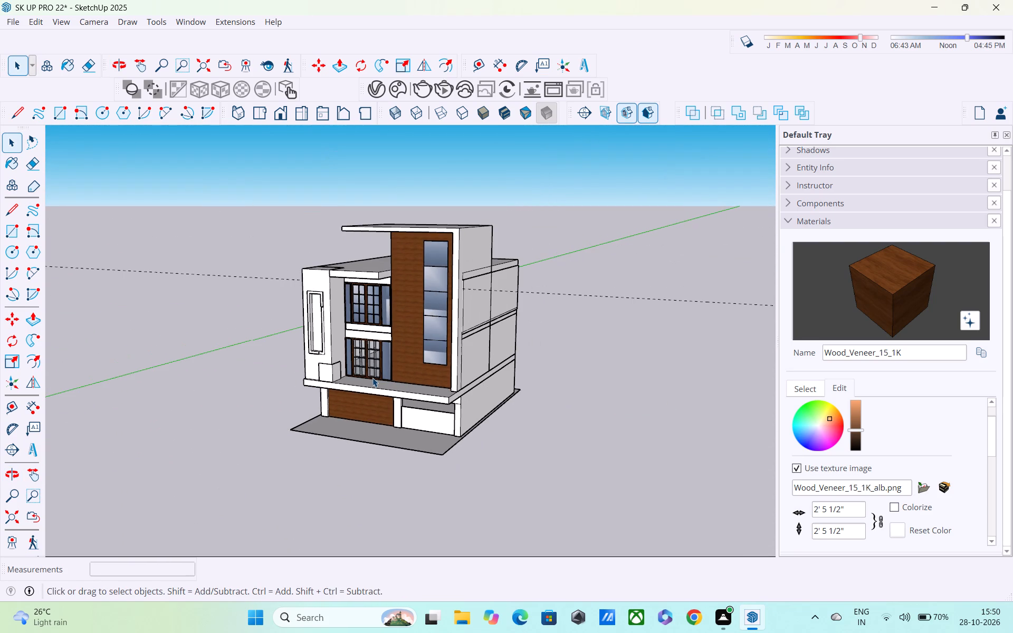
{"action": "scroll", "coordinate": [369, 368], "scroll_direction": "down", "scroll_amount": 4}
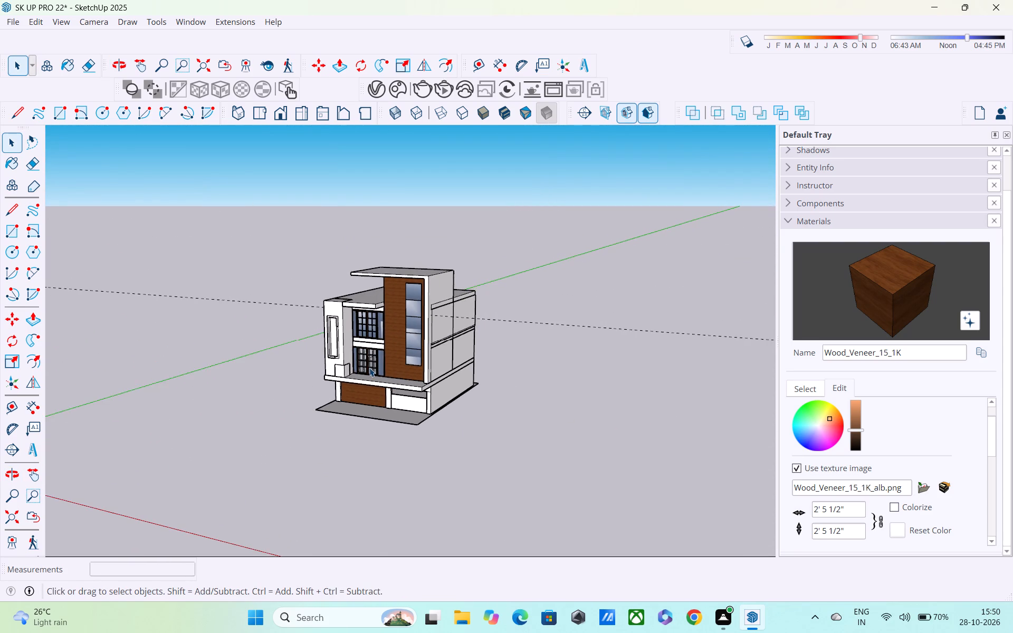
{"action": "scroll", "coordinate": [369, 368], "scroll_direction": "down", "scroll_amount": 1}
{"action": "scroll", "coordinate": [375, 347], "scroll_direction": "up", "scroll_amount": 9}
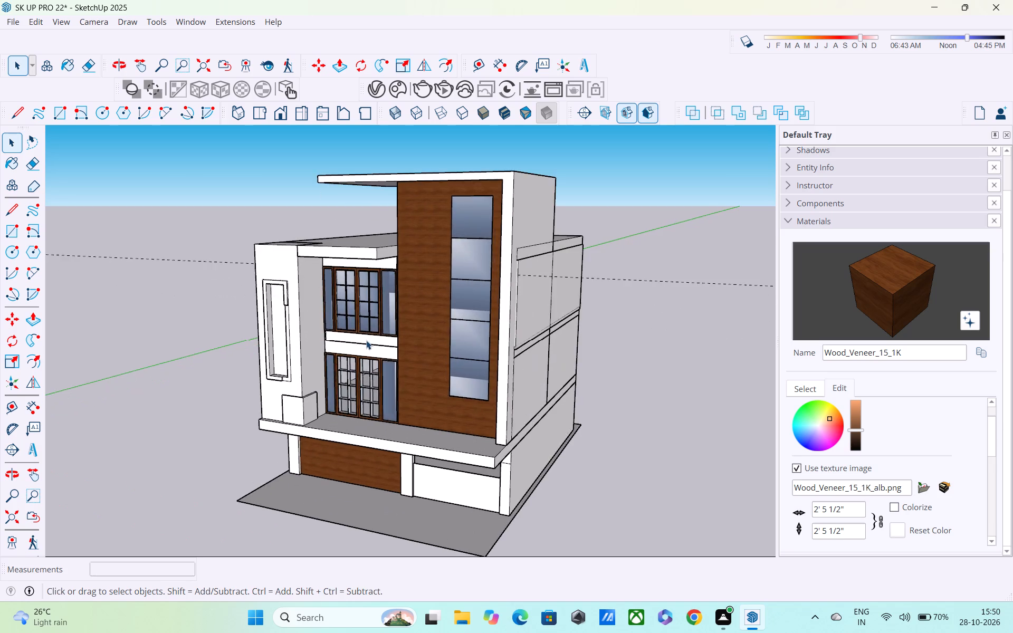
Open the lower door set for editing and paint two upper panes of one door leaf with Glass_Mirror_1 from the Glass collection.
{"action": "middle_click_drag", "start_coordinate": [367, 339], "coordinate": [406, 250]}
{"action": "scroll", "coordinate": [375, 397], "scroll_direction": "up", "scroll_amount": 12}
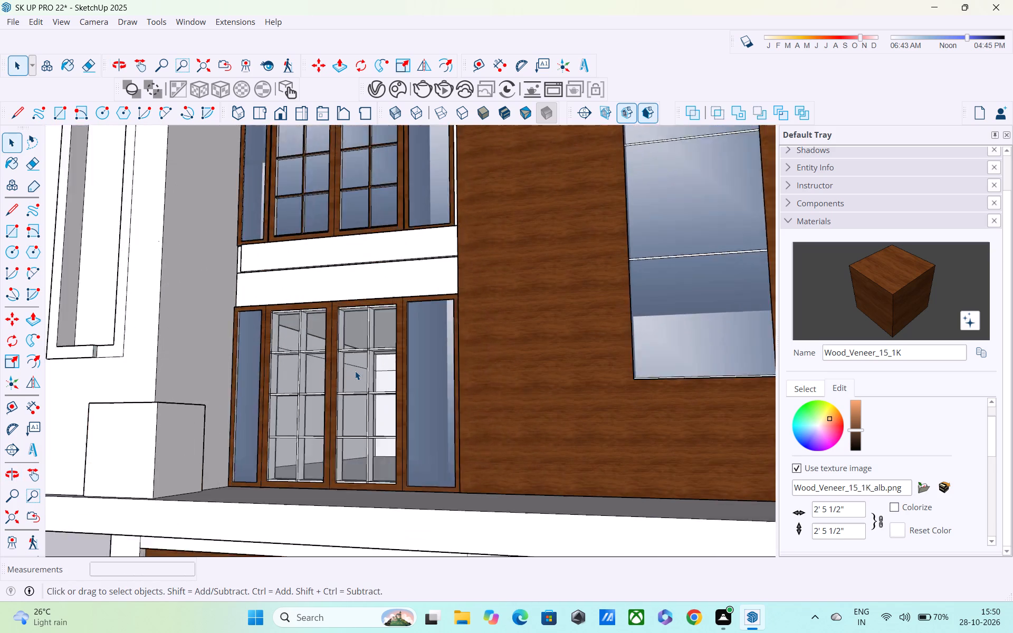
{"action": "scroll", "coordinate": [355, 371], "scroll_direction": "up", "scroll_amount": 2}
{"action": "left_click", "coordinate": [355, 371]}
{"action": "double_click", "coordinate": [355, 371]}
{"action": "left_click", "coordinate": [355, 371]}
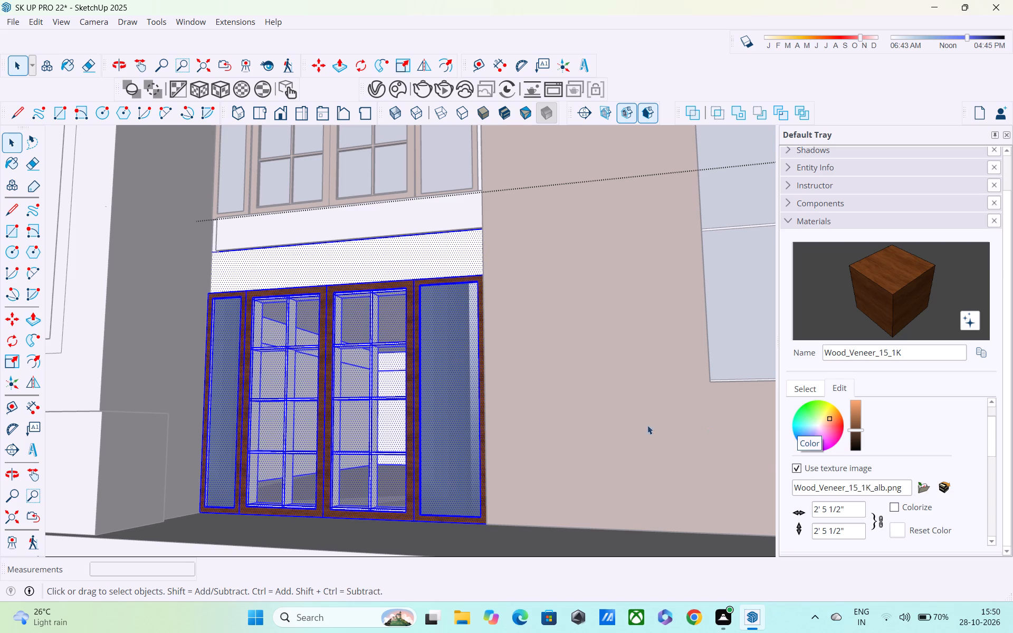
{"action": "double_click", "coordinate": [396, 376]}
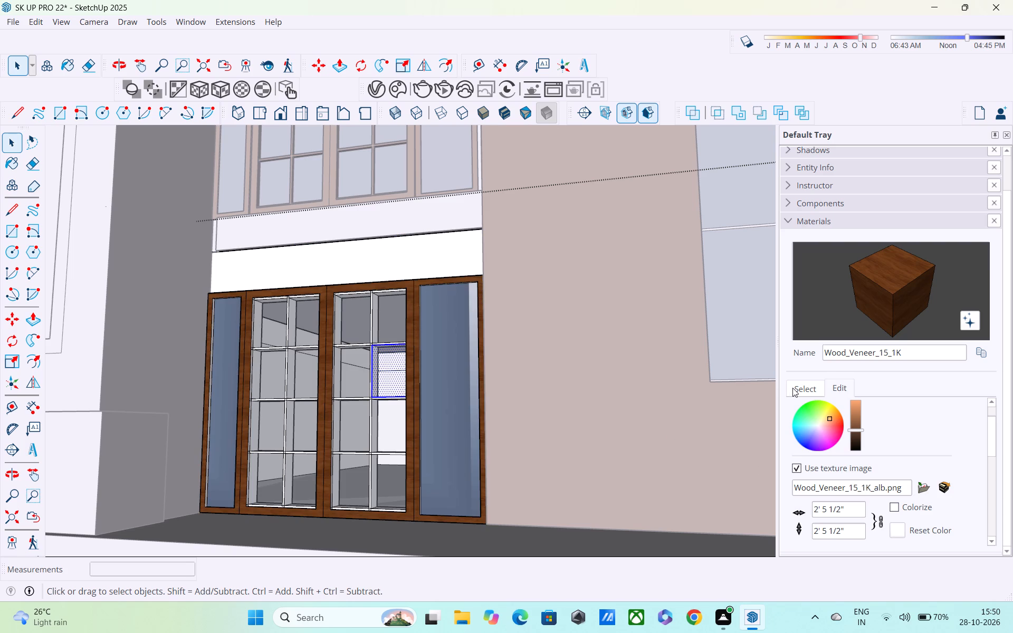
{"action": "left_click", "coordinate": [793, 388]}
{"action": "left_click", "coordinate": [851, 411]}
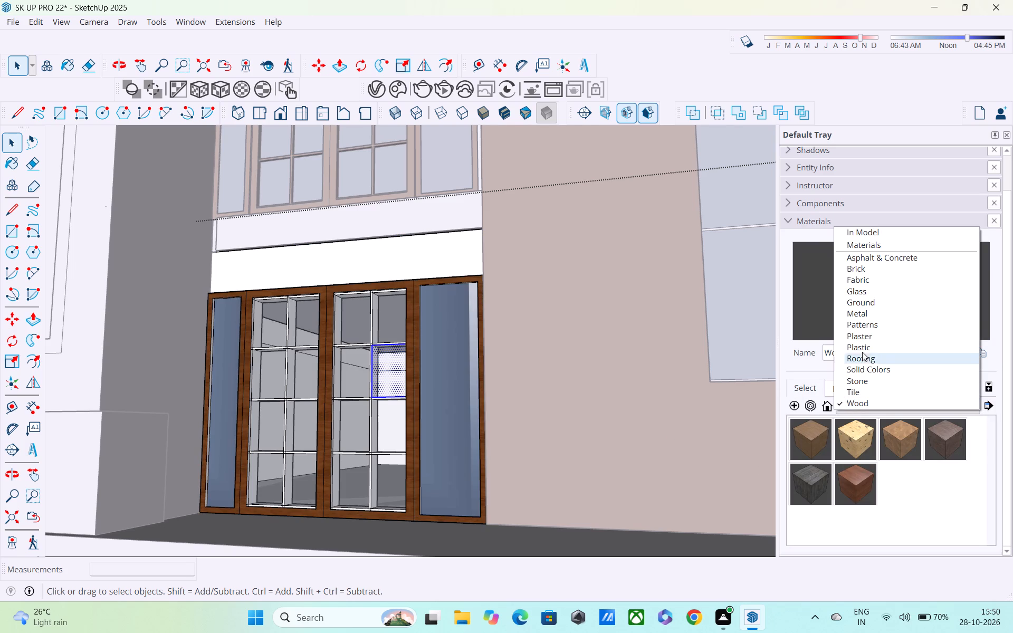
{"action": "left_click", "coordinate": [868, 293]}
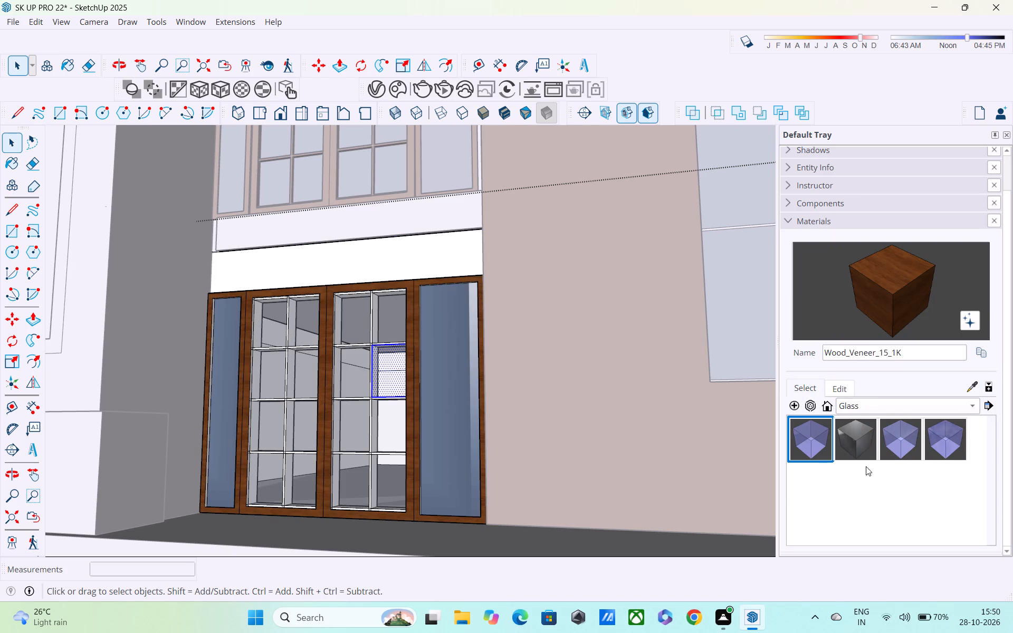
{"action": "left_click", "coordinate": [865, 443]}
{"action": "left_click", "coordinate": [307, 371]}
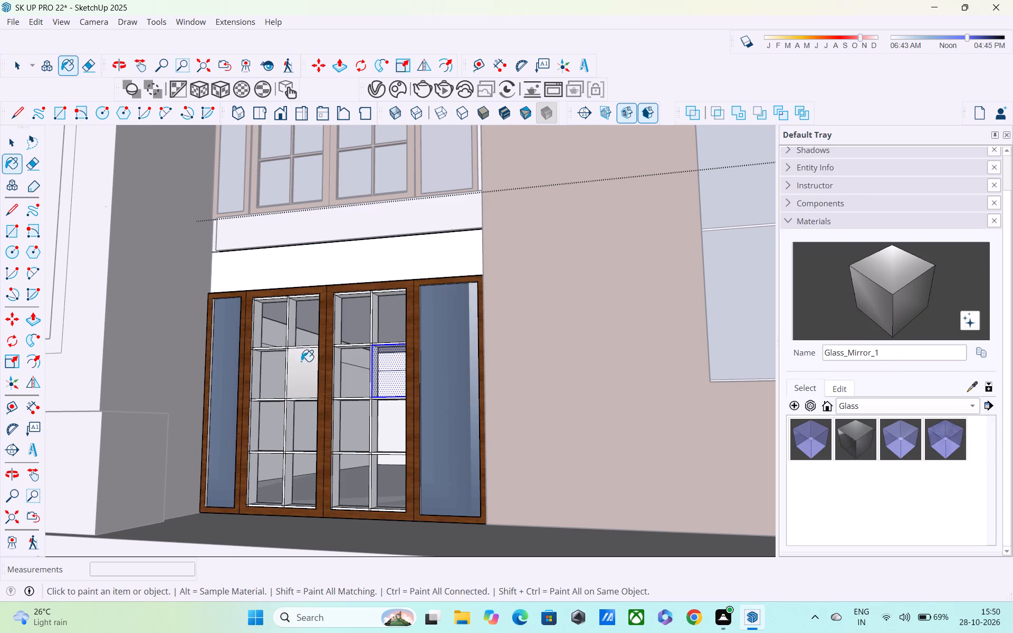
{"action": "left_click", "coordinate": [298, 325]}
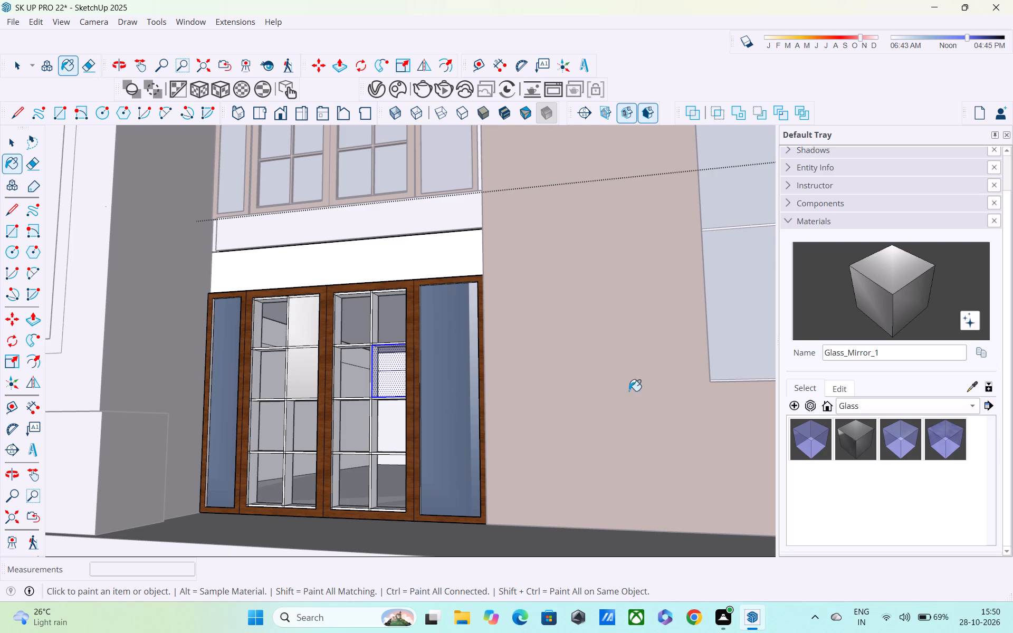
Tint the Glass_Mirror_1 material light blue.
{"action": "left_click", "coordinate": [839, 380]}
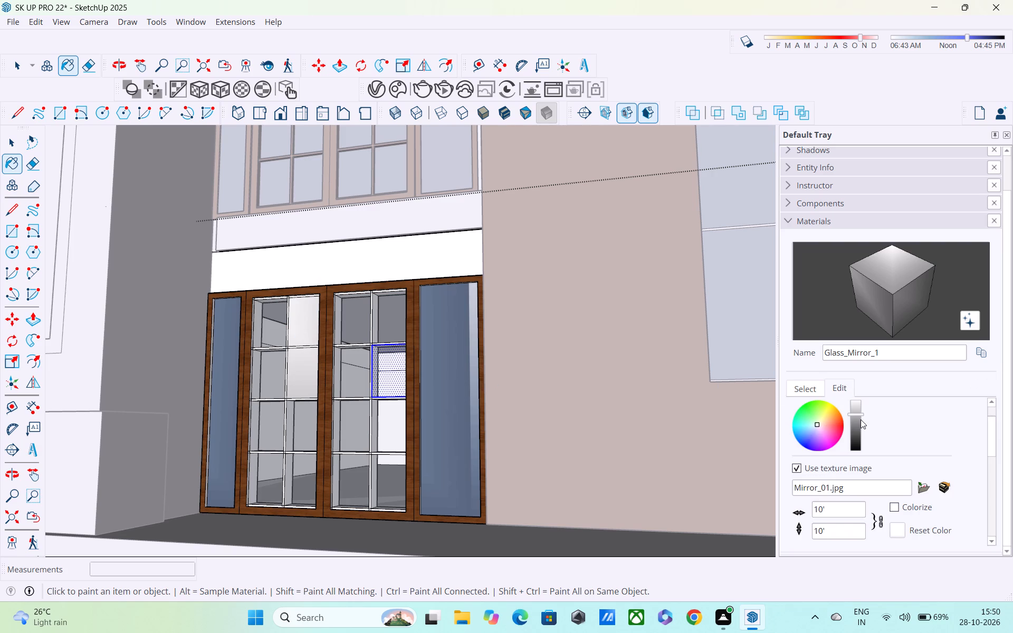
{"action": "left_click_drag", "start_coordinate": [817, 426], "coordinate": [809, 427]}
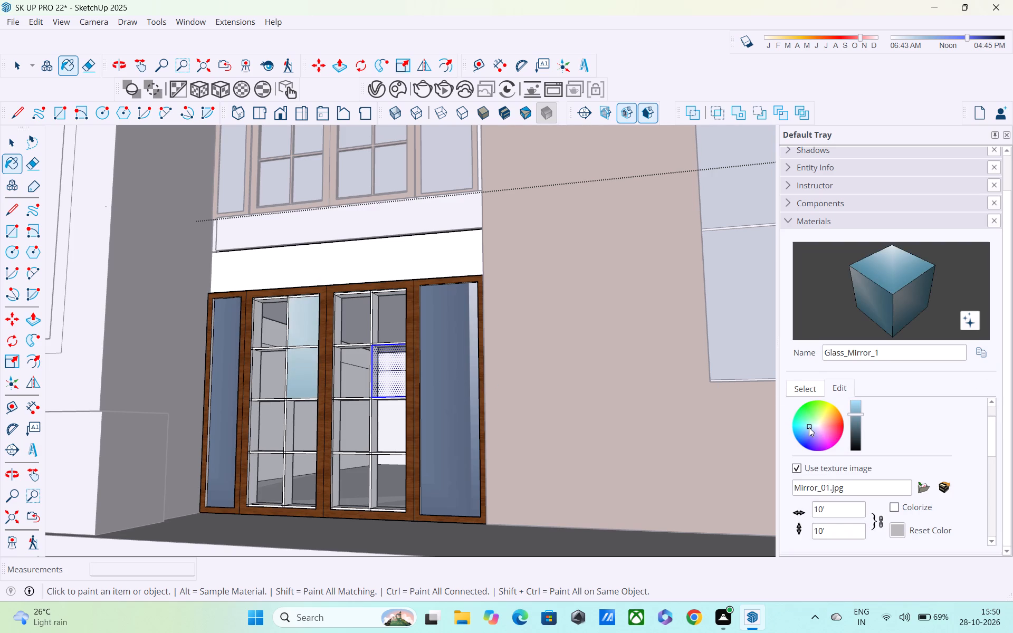
Paint all the remaining panes of the lower door set's two gridded leaves with Glass_Mirror_1.
{"action": "left_click", "coordinate": [301, 329]}
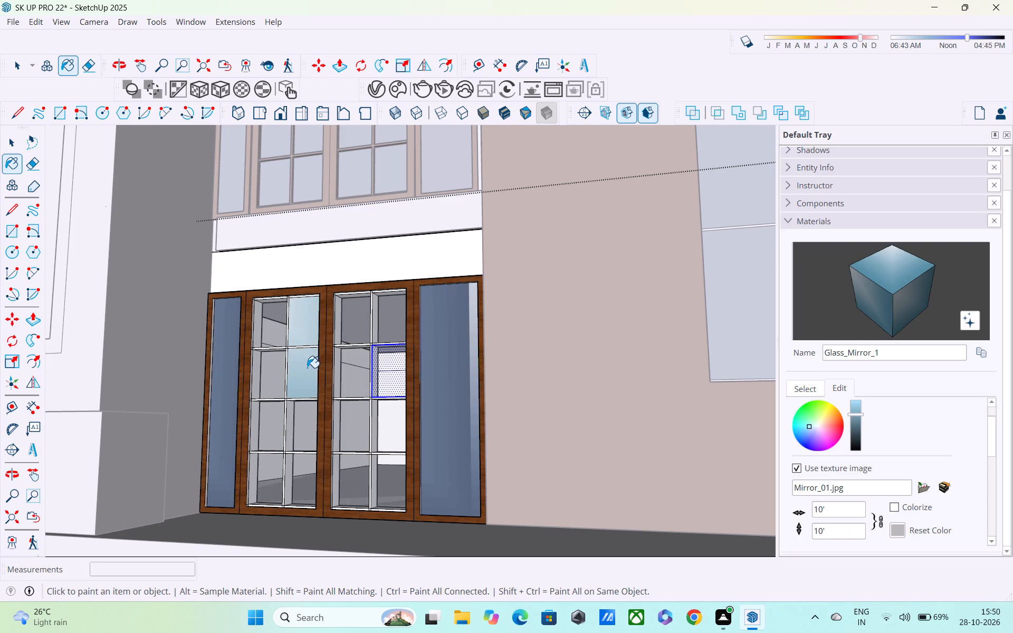
{"action": "left_click", "coordinate": [307, 368]}
{"action": "left_click", "coordinate": [265, 331]}
{"action": "left_click", "coordinate": [271, 375]}
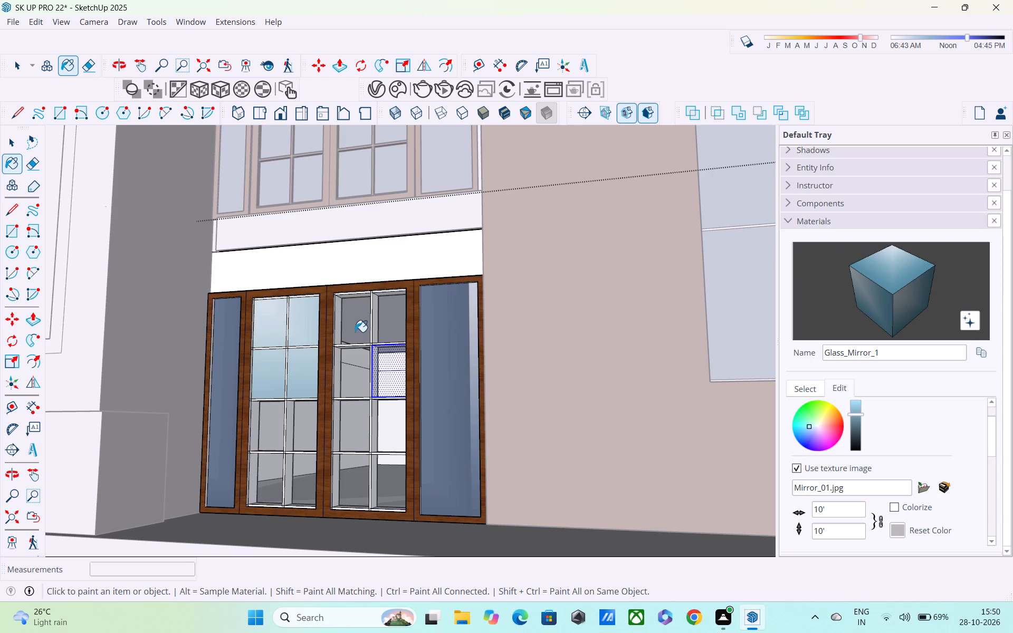
{"action": "left_click", "coordinate": [355, 332]}
{"action": "left_click", "coordinate": [364, 364]}
{"action": "left_click", "coordinate": [394, 328]}
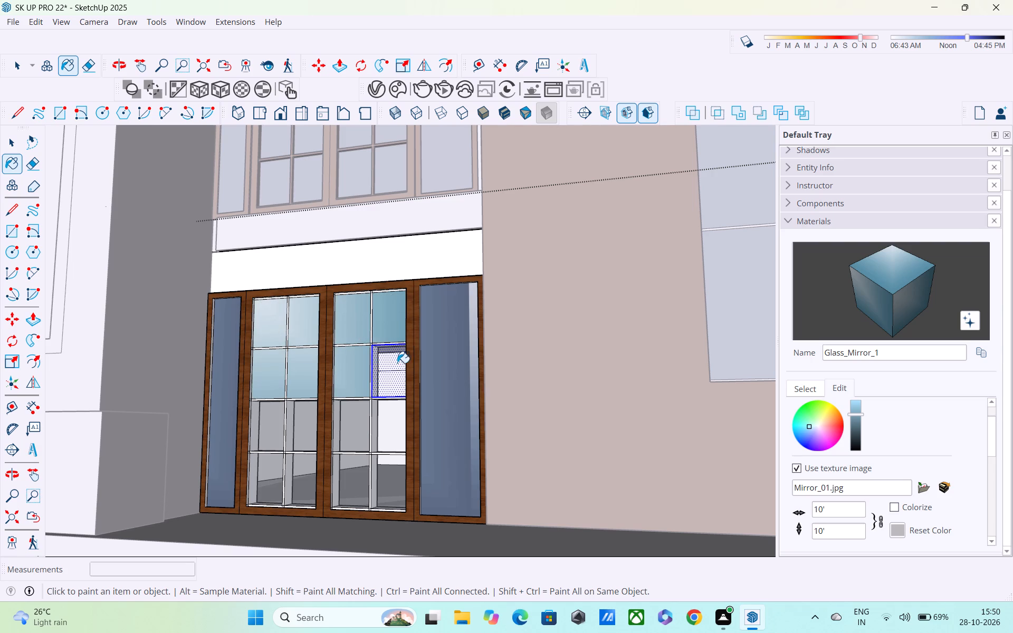
{"action": "left_click", "coordinate": [397, 366]}
{"action": "left_click", "coordinate": [389, 417]}
{"action": "left_click", "coordinate": [356, 418]}
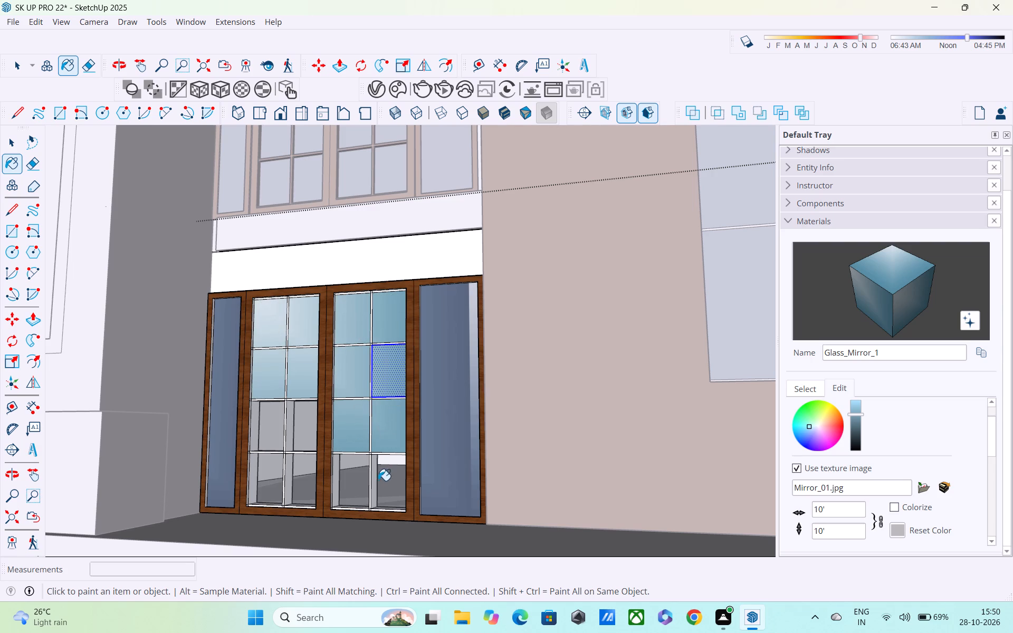
{"action": "left_click", "coordinate": [384, 491]}
{"action": "left_click", "coordinate": [367, 477]}
{"action": "left_click", "coordinate": [304, 435]}
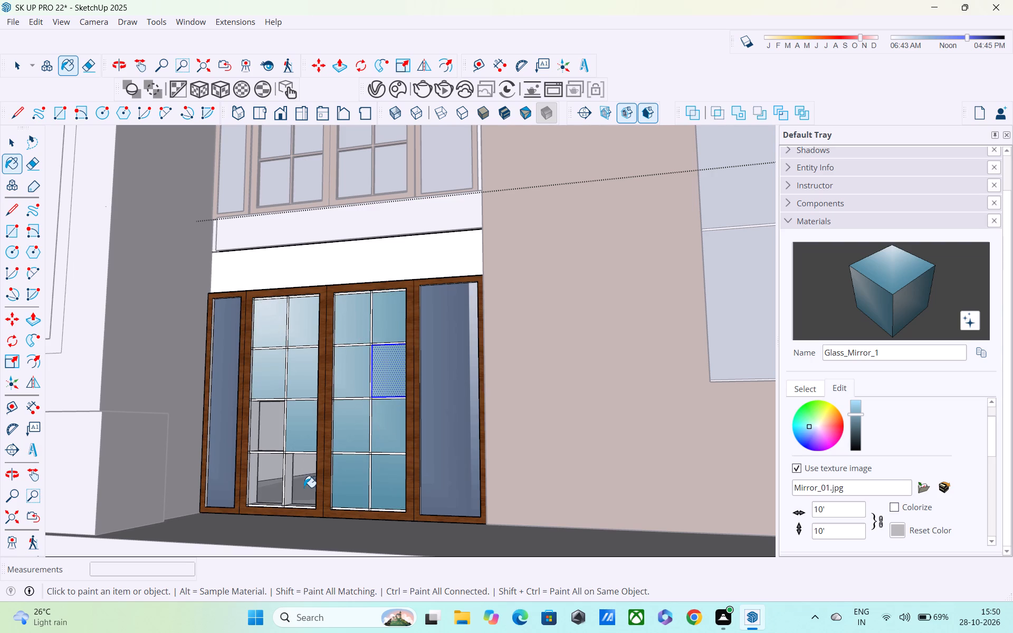
{"action": "left_click", "coordinate": [305, 490]}
{"action": "left_click", "coordinate": [267, 437]}
{"action": "left_click", "coordinate": [267, 474]}
Soften the Glass_Mirror_1 tint to a paler grey-blue and exit the door group.
{"action": "scroll", "coordinate": [272, 478], "scroll_direction": "down", "scroll_amount": 6}
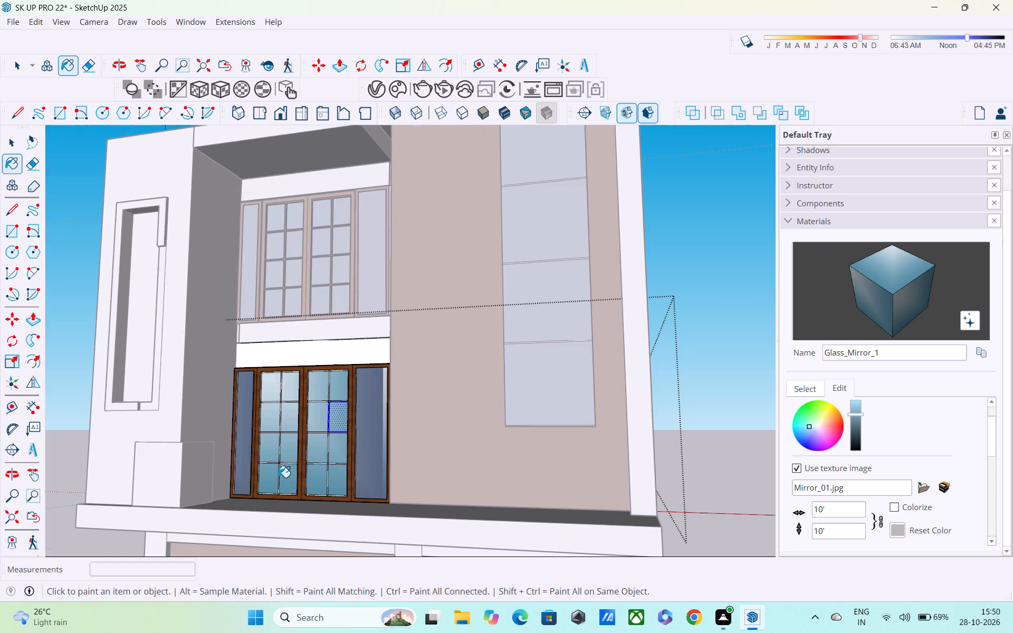
{"action": "scroll", "coordinate": [805, 435], "scroll_direction": "up", "scroll_amount": 2}
{"action": "left_click", "coordinate": [810, 505]}
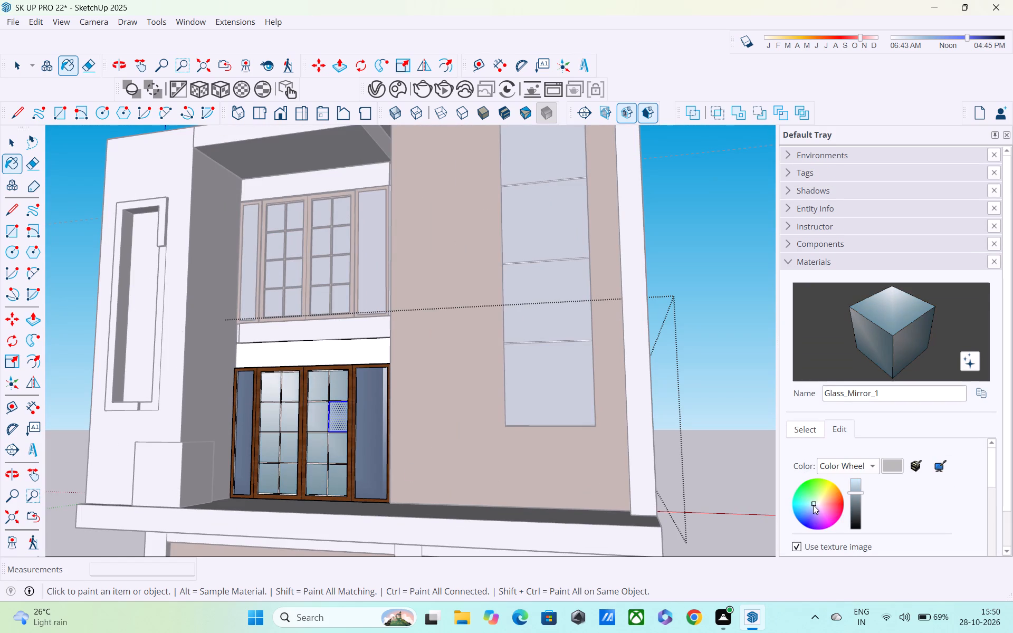
{"action": "key", "text": "space"}
{"action": "left_click", "coordinate": [719, 411]}
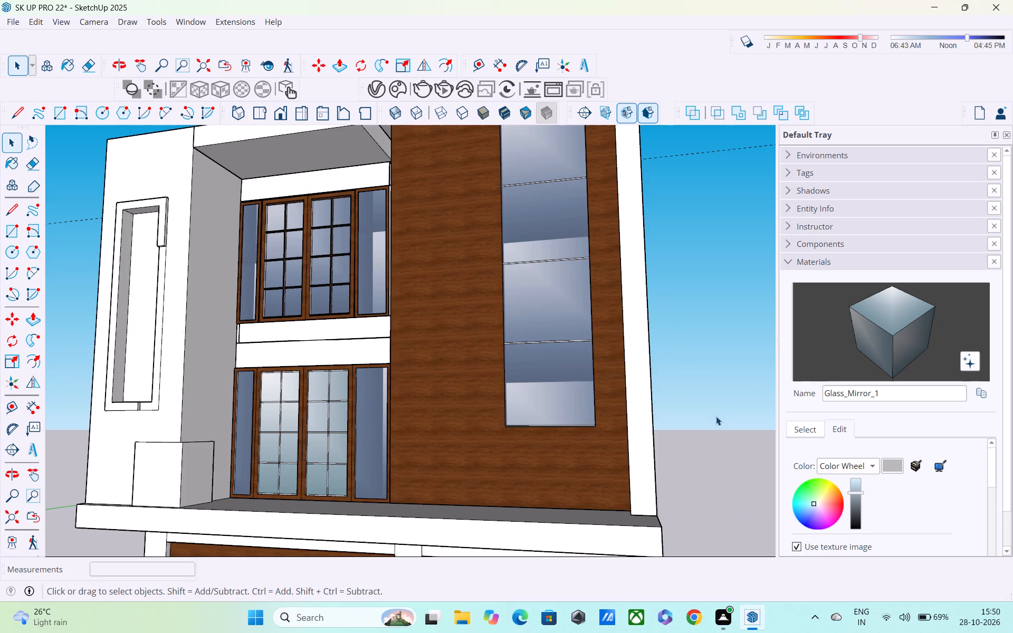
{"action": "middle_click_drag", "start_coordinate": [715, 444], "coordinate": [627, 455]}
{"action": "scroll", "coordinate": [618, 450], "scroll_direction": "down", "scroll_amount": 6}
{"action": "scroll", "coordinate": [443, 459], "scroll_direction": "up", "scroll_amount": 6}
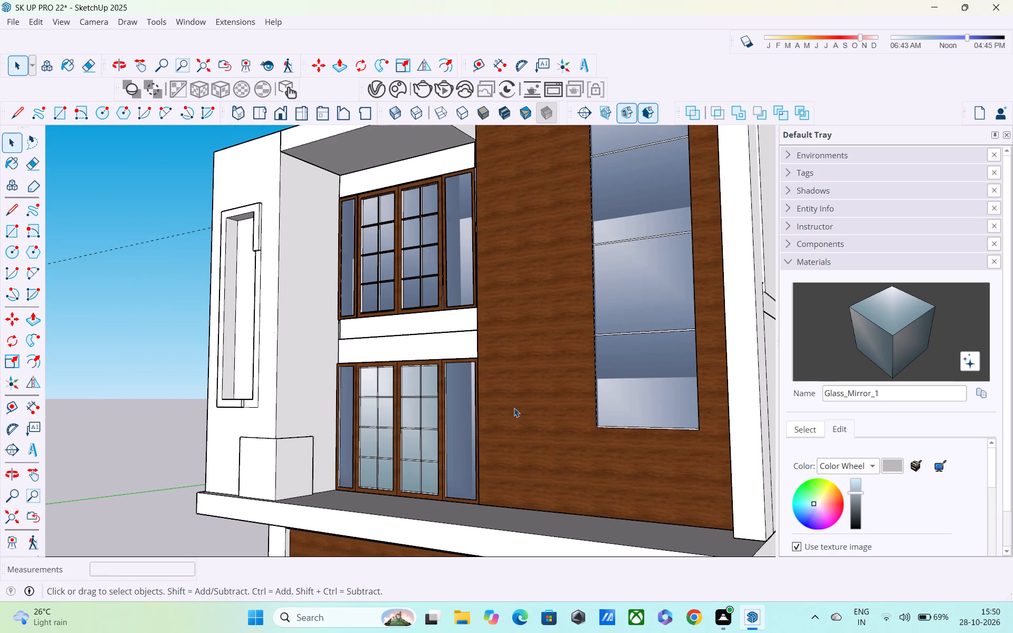
Sample the Glass_Mirror_01 material from the tall window in the wood-clad tower.
{"action": "left_click", "coordinate": [820, 425]}
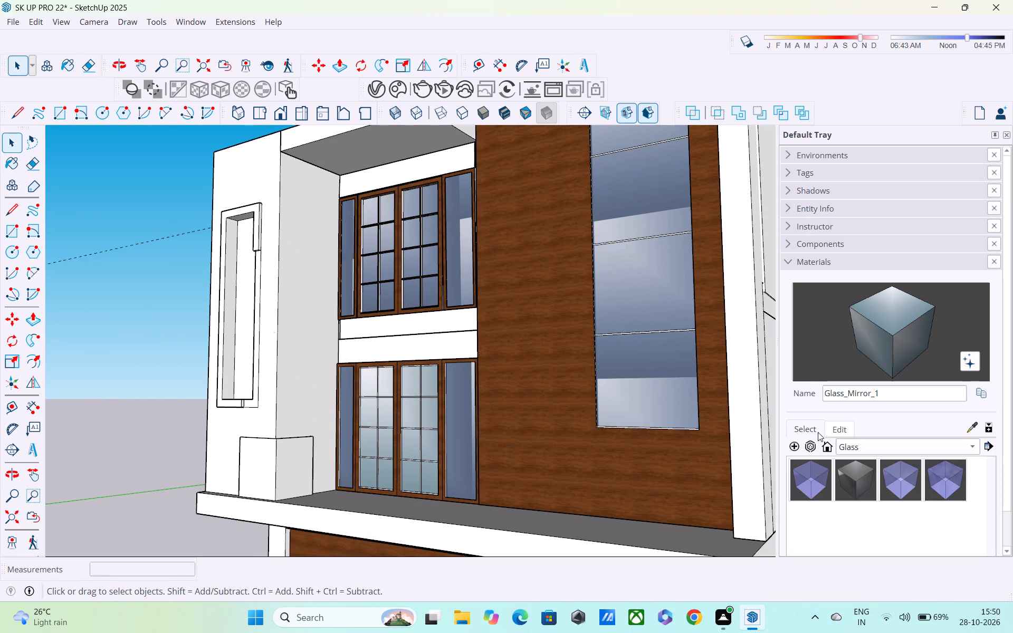
{"action": "left_click", "coordinate": [970, 419]}
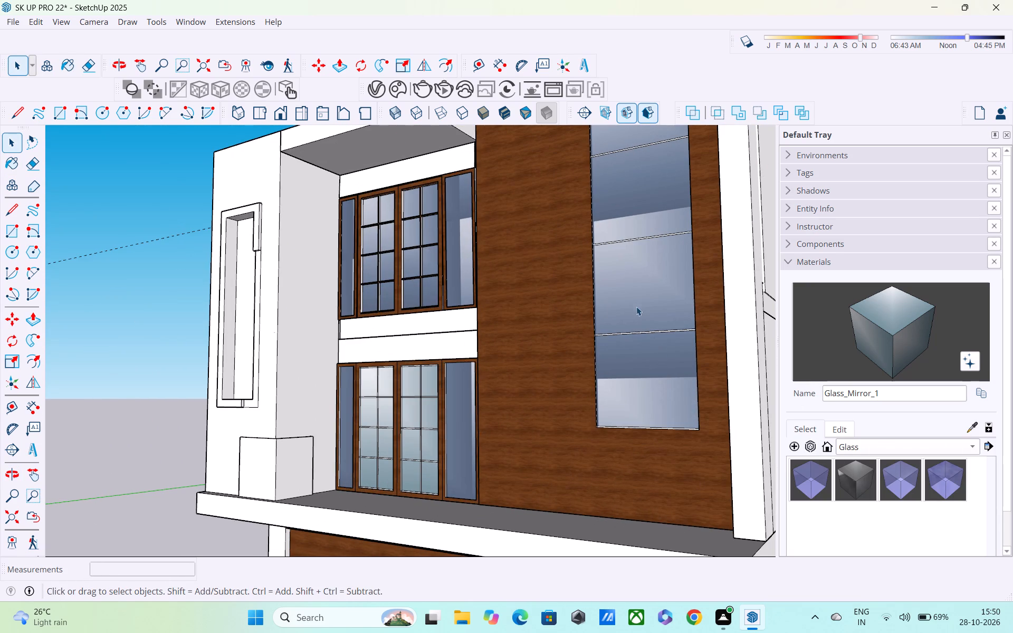
{"action": "left_click", "coordinate": [635, 299]}
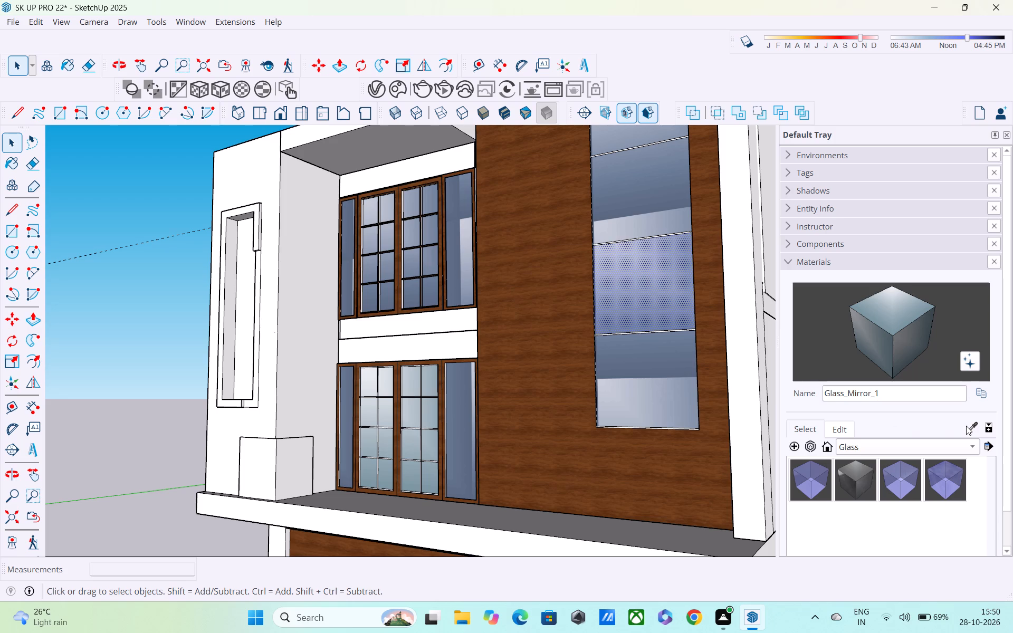
{"action": "left_click", "coordinate": [966, 426]}
{"action": "left_click", "coordinate": [674, 291]}
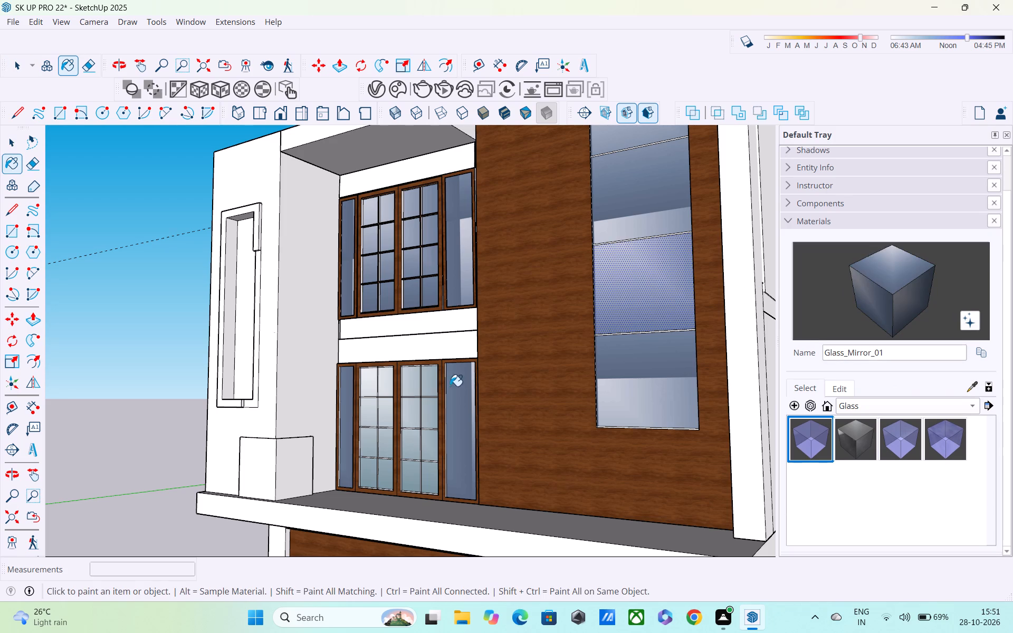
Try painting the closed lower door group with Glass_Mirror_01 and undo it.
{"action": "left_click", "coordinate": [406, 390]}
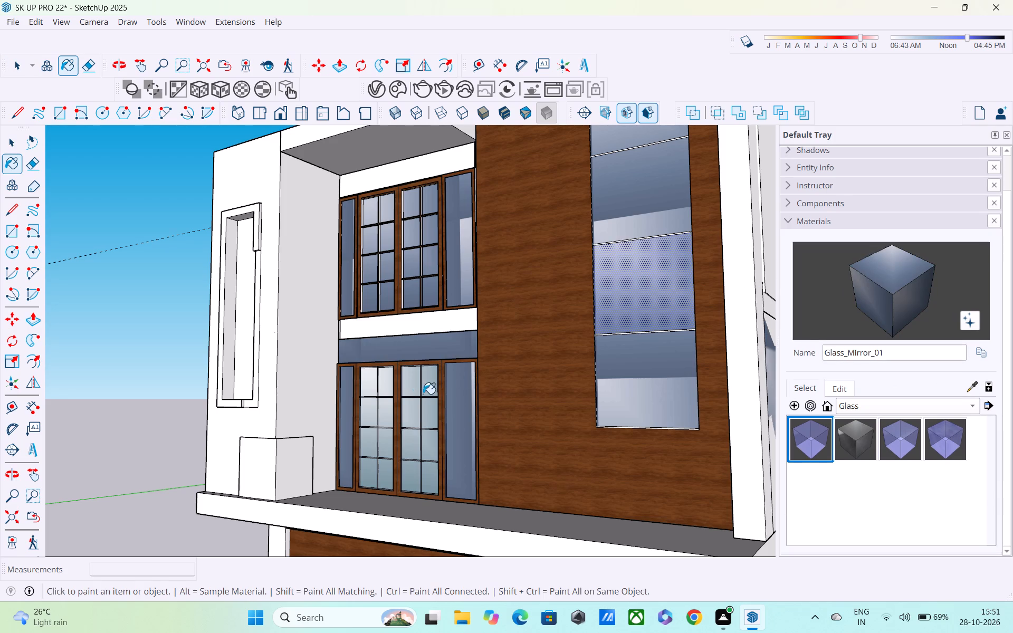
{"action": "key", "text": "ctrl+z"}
Open the lower door group and paint the upper six panes of the gridded leaf nearer the wood cladding with Glass_Mirror_01.
{"action": "key", "text": "space"}
{"action": "double_click", "coordinate": [424, 411]}
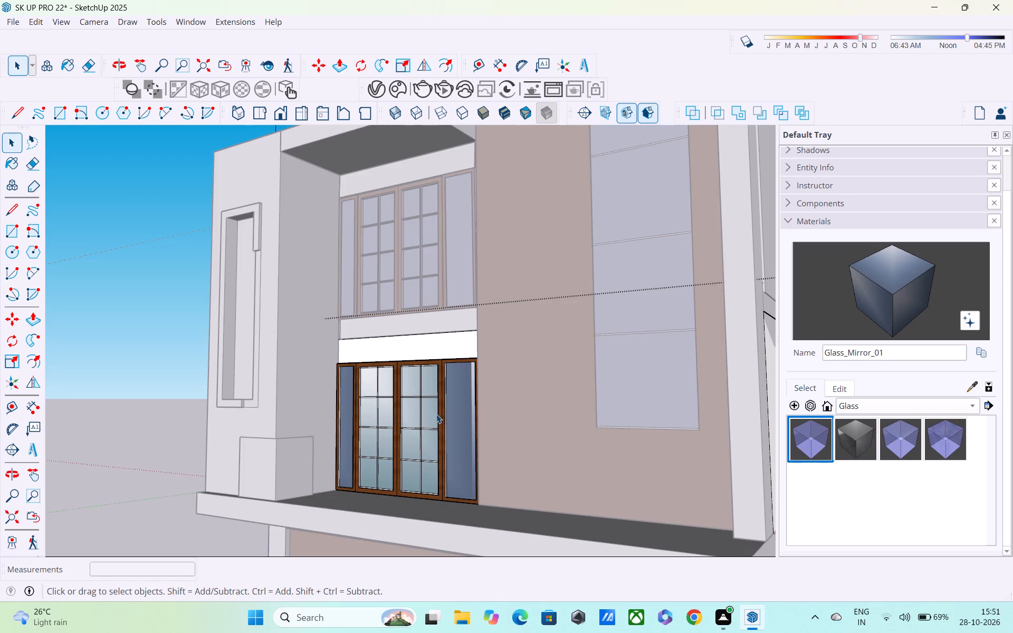
{"action": "left_click", "coordinate": [895, 297]}
{"action": "scroll", "coordinate": [363, 389], "scroll_direction": "up", "scroll_amount": 2}
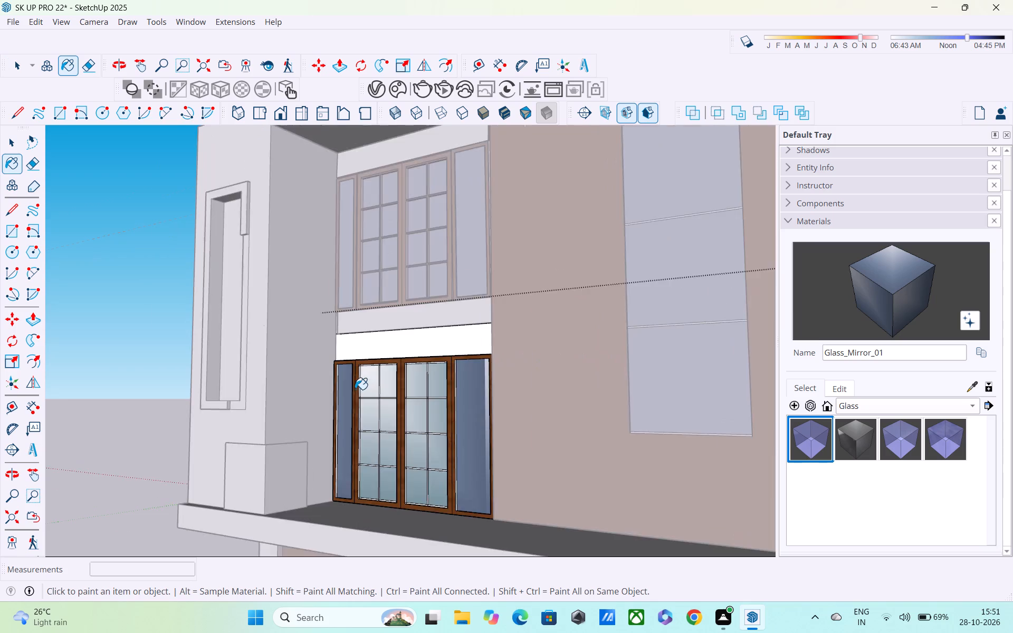
{"action": "scroll", "coordinate": [355, 389], "scroll_direction": "up", "scroll_amount": 2}
{"action": "left_click", "coordinate": [436, 381]}
{"action": "left_click", "coordinate": [441, 405]}
{"action": "left_click", "coordinate": [463, 426]}
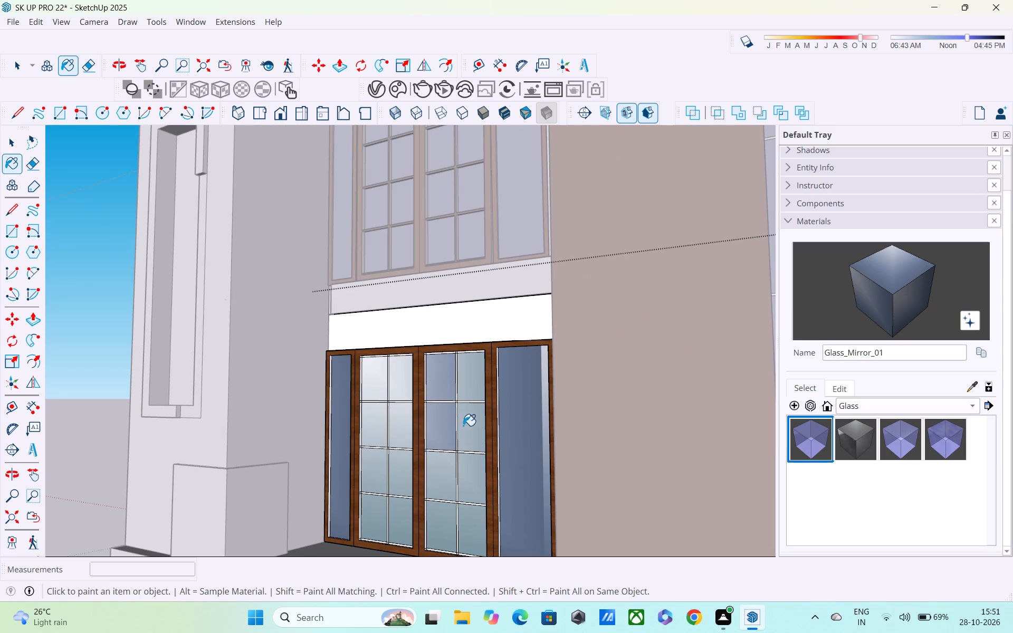
{"action": "left_click", "coordinate": [468, 390]}
{"action": "left_click", "coordinate": [474, 482]}
{"action": "left_click", "coordinate": [451, 467]}
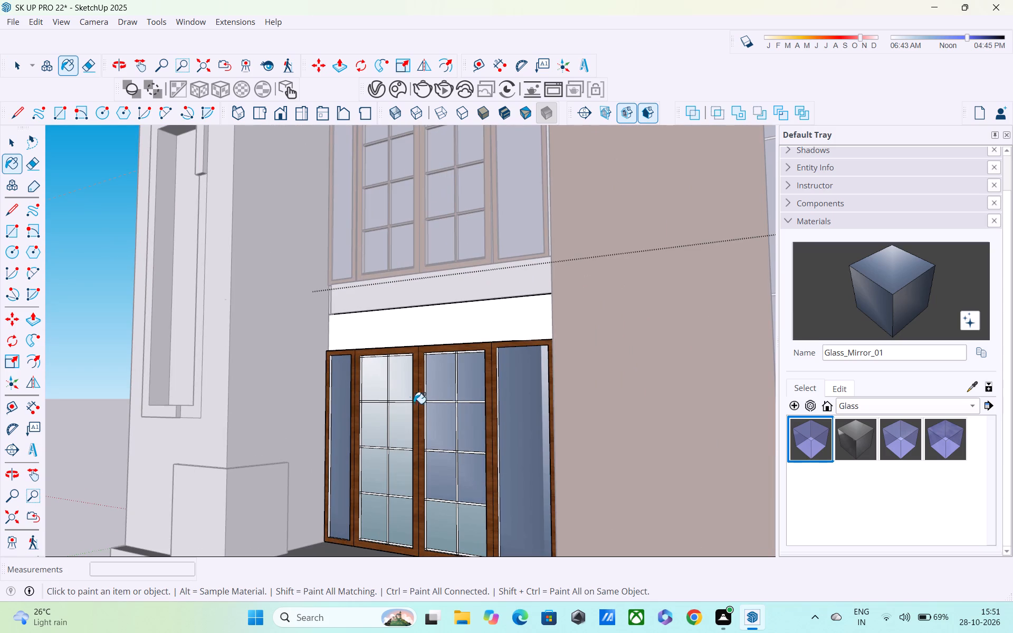
Paint all eight panes of the other gridded leaf and the two remaining bottom panes with Glass_Mirror_01, and exit the door group.
{"action": "left_click", "coordinate": [407, 391]}
{"action": "left_click", "coordinate": [380, 380]}
{"action": "left_click", "coordinate": [381, 417]}
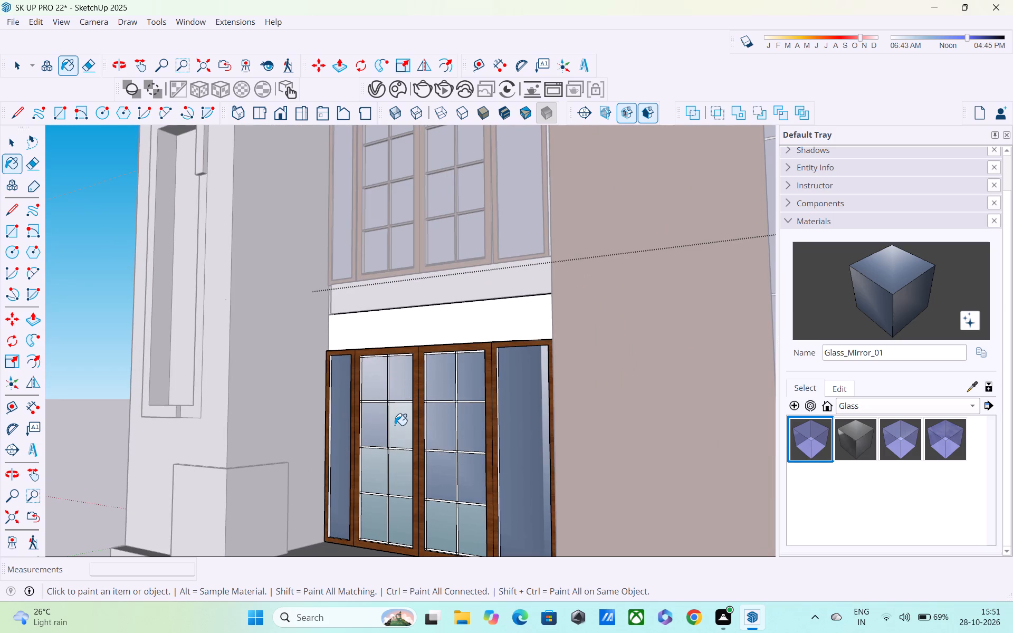
{"action": "left_click", "coordinate": [395, 425]}
{"action": "left_click", "coordinate": [383, 468]}
{"action": "left_click", "coordinate": [403, 490]}
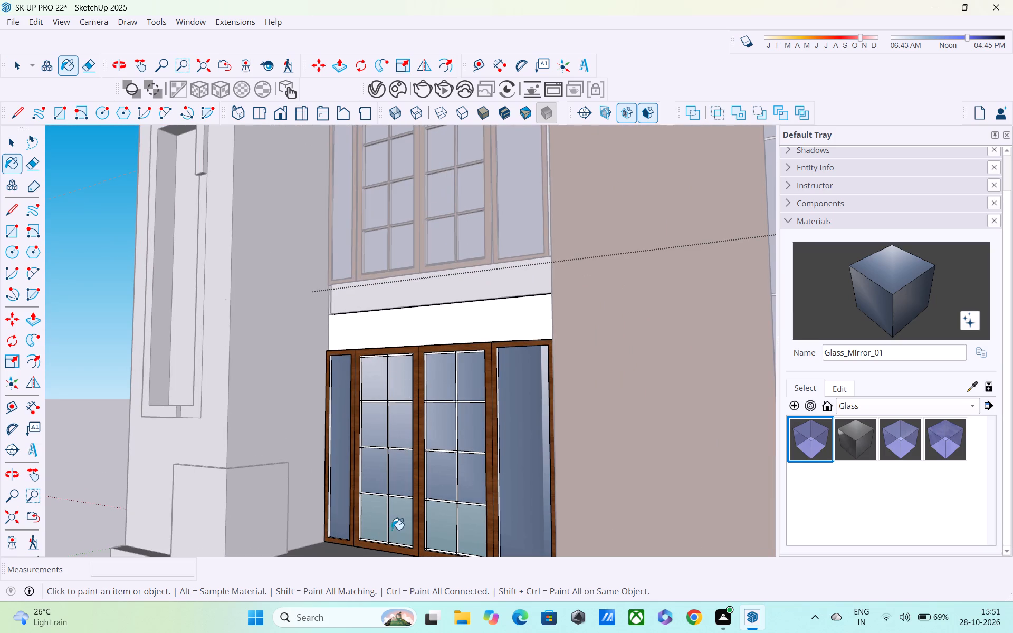
{"action": "left_click", "coordinate": [375, 516]}
{"action": "left_click", "coordinate": [396, 525]}
{"action": "left_click", "coordinate": [439, 535]}
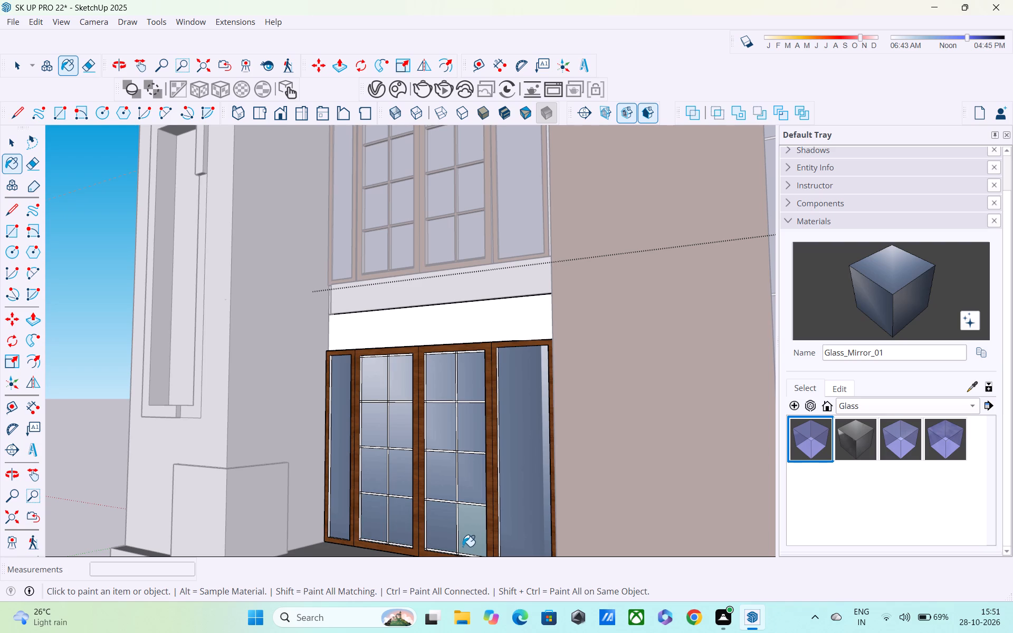
{"action": "left_click", "coordinate": [463, 546]}
{"action": "scroll", "coordinate": [462, 536], "scroll_direction": "down", "scroll_amount": 6}
{"action": "key", "text": "Escape"}
{"action": "scroll", "coordinate": [443, 526], "scroll_direction": "down", "scroll_amount": 6}
{"action": "key", "text": "space"}
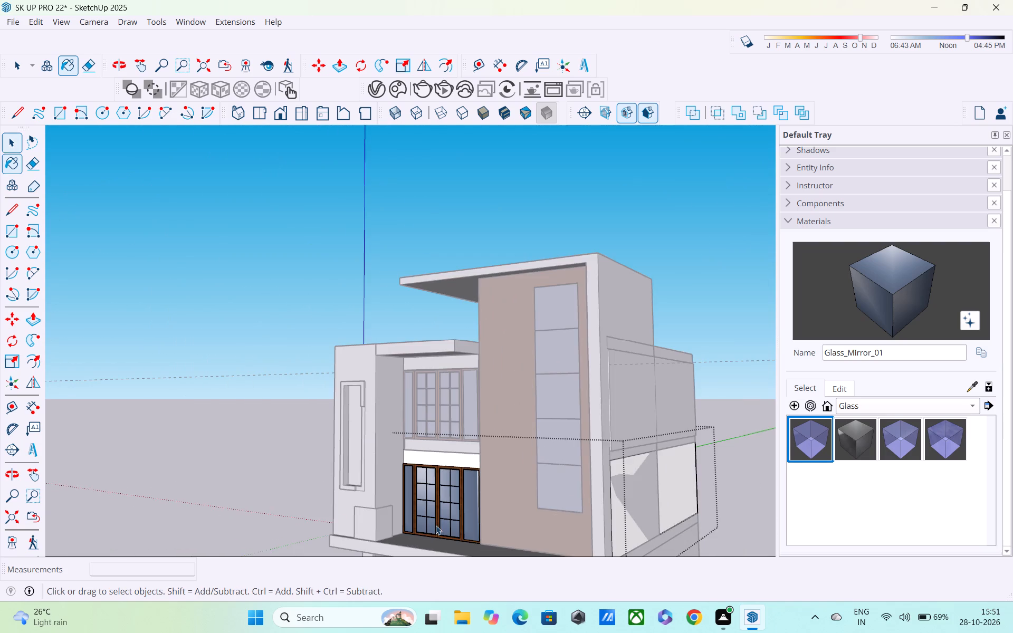
{"action": "left_click", "coordinate": [203, 478]}
Examine the whole façade, the side walls and the notched recess with the corner block below it.
{"action": "scroll", "coordinate": [317, 501], "scroll_direction": "up", "scroll_amount": 2}
{"action": "scroll", "coordinate": [460, 460], "scroll_direction": "up", "scroll_amount": 2}
{"action": "middle_click_drag", "start_coordinate": [493, 476], "coordinate": [494, 457]}
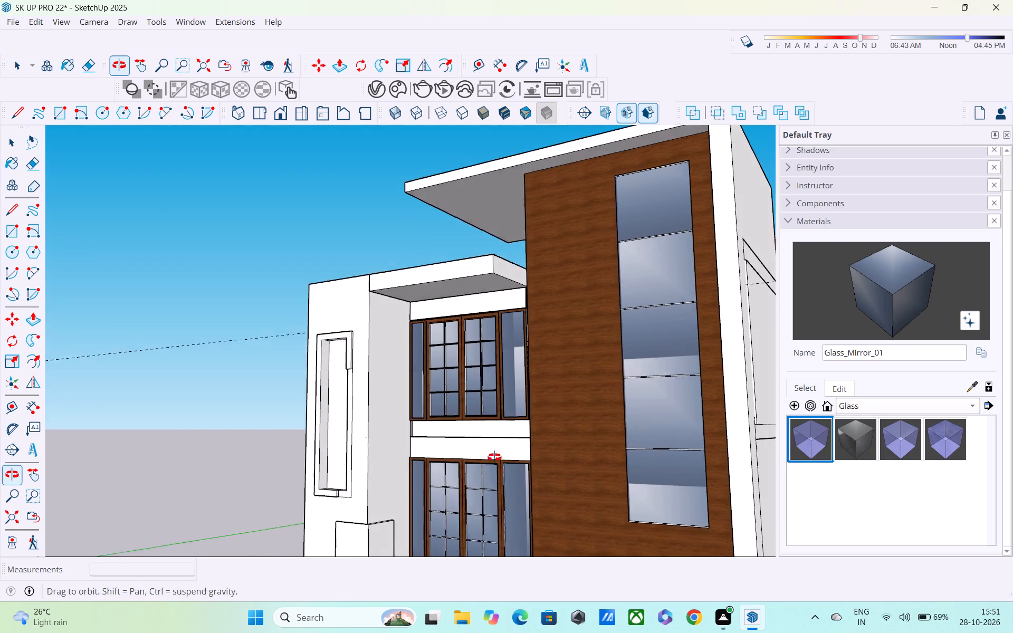
{"action": "middle_click_drag", "start_coordinate": [494, 457], "coordinate": [492, 367]}
{"action": "scroll", "coordinate": [491, 366], "scroll_direction": "down", "scroll_amount": 4}
{"action": "middle_click_drag", "start_coordinate": [490, 381], "coordinate": [381, 497]}
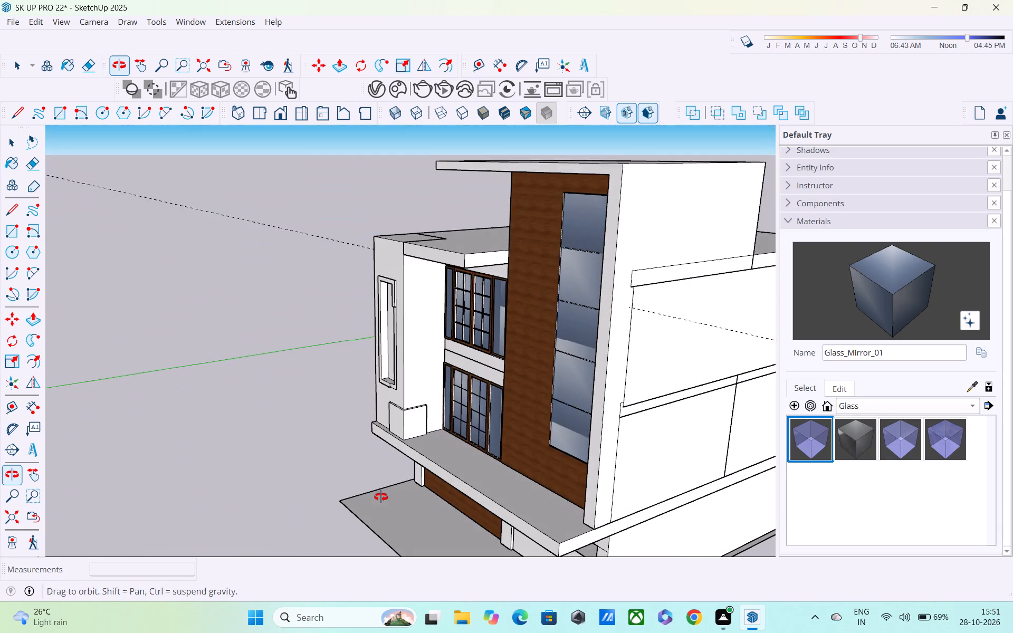
{"action": "middle_click_drag", "start_coordinate": [381, 497], "coordinate": [381, 488]}
{"action": "scroll", "coordinate": [381, 484], "scroll_direction": "down", "scroll_amount": 3}
{"action": "middle_click_drag", "start_coordinate": [381, 483], "coordinate": [366, 394], "text": "shift"}
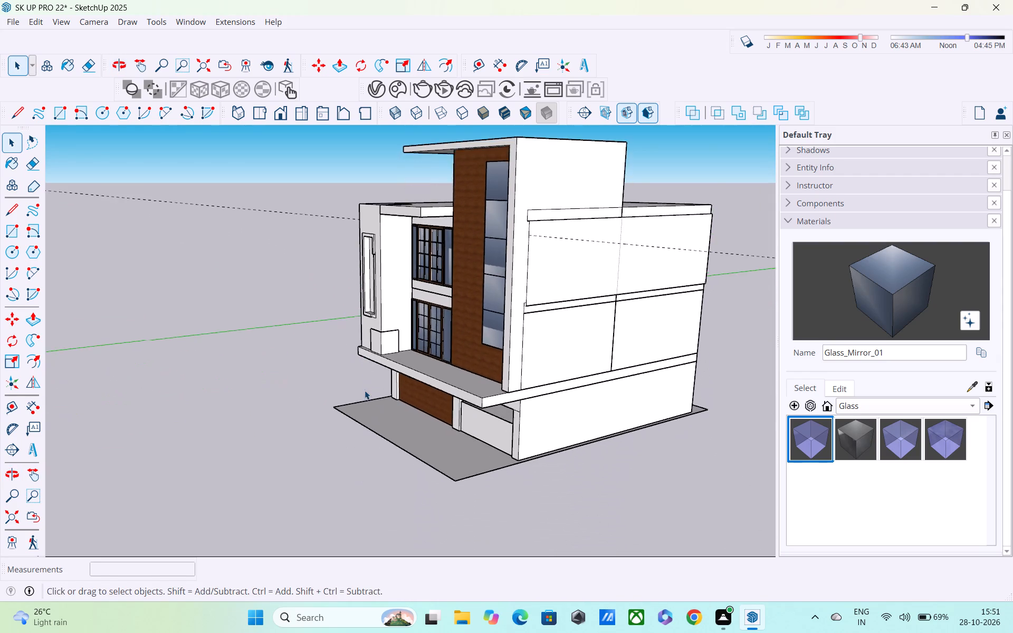
{"action": "scroll", "coordinate": [365, 392], "scroll_direction": "down", "scroll_amount": 4}
{"action": "middle_click_drag", "start_coordinate": [365, 397], "coordinate": [312, 441]}
{"action": "scroll", "coordinate": [333, 394], "scroll_direction": "up", "scroll_amount": 4}
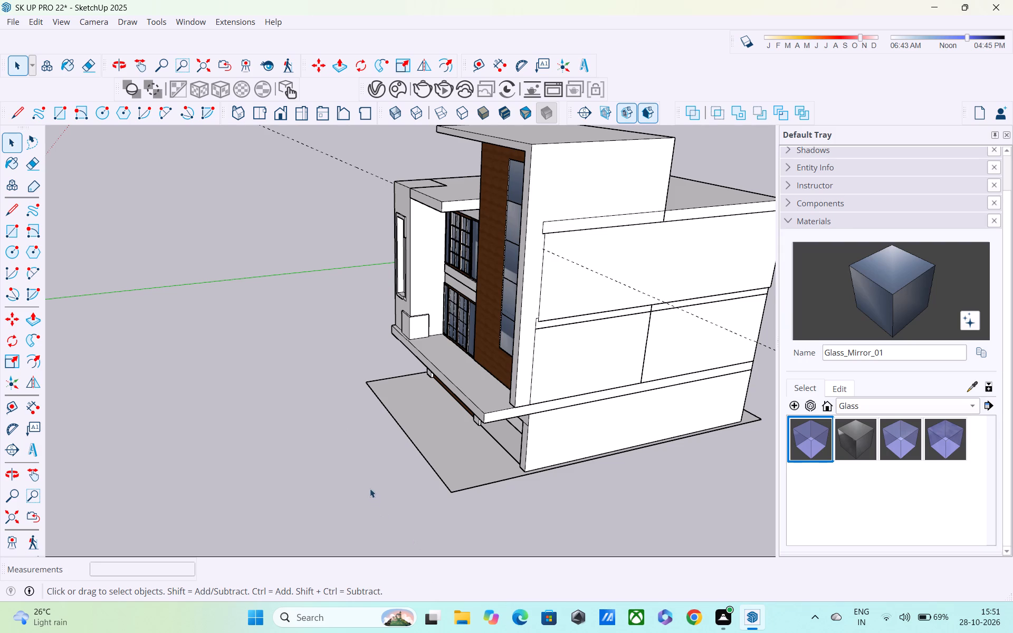
{"action": "middle_click_drag", "start_coordinate": [400, 213], "coordinate": [584, 177]}
{"action": "scroll", "coordinate": [445, 268], "scroll_direction": "up", "scroll_amount": 3}
{"action": "middle_click_drag", "start_coordinate": [416, 279], "coordinate": [514, 182]}
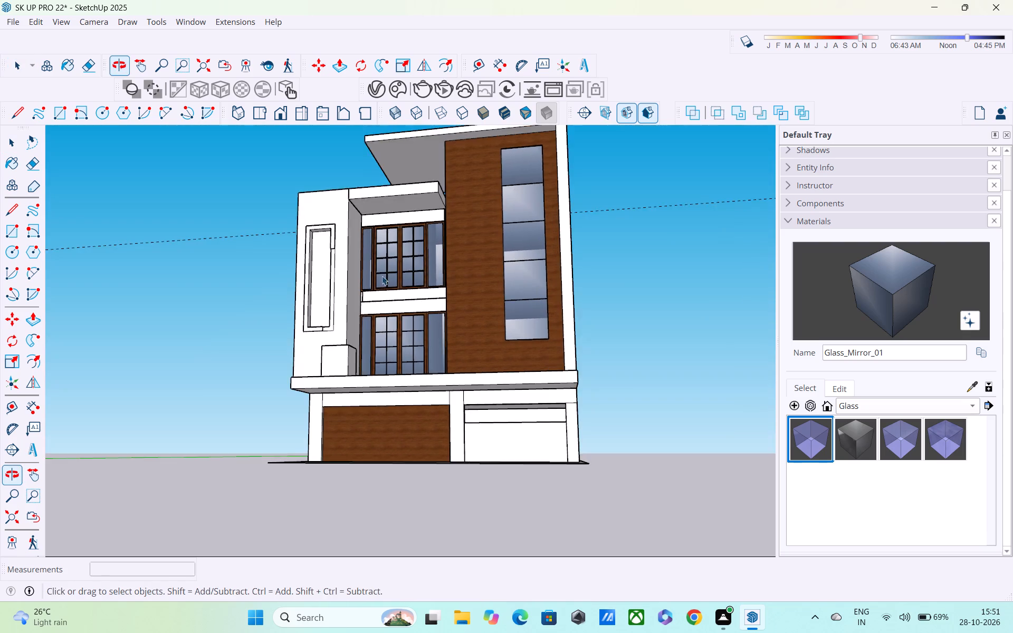
{"action": "scroll", "coordinate": [193, 349], "scroll_direction": "up", "scroll_amount": 6}
{"action": "middle_click_drag", "start_coordinate": [492, 237], "coordinate": [298, 315]}
{"action": "scroll", "coordinate": [378, 305], "scroll_direction": "up", "scroll_amount": 4}
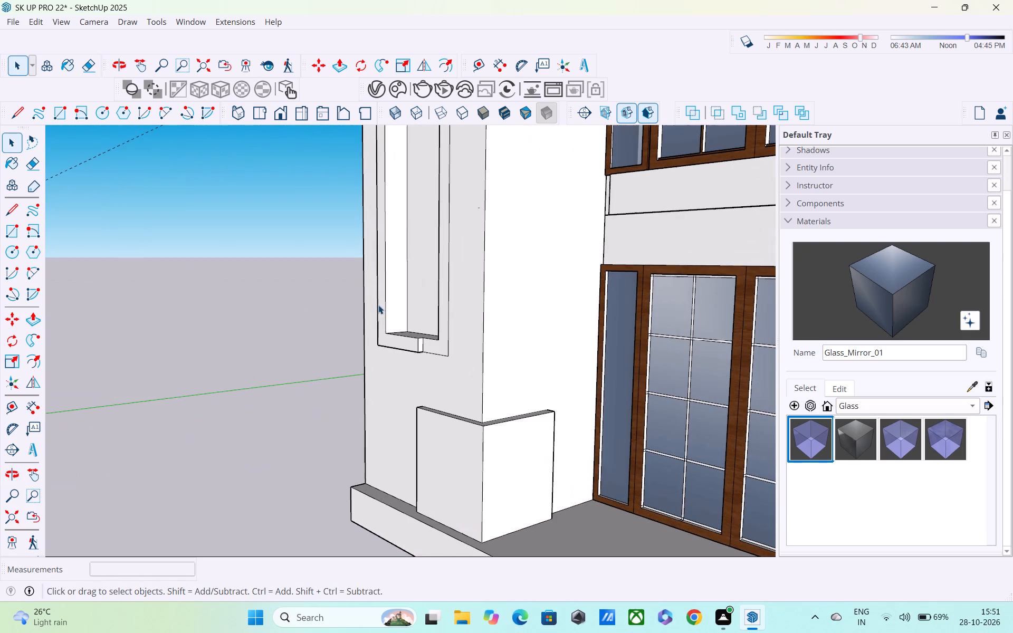
{"action": "middle_click_drag", "start_coordinate": [378, 298], "coordinate": [322, 349], "text": "shift"}
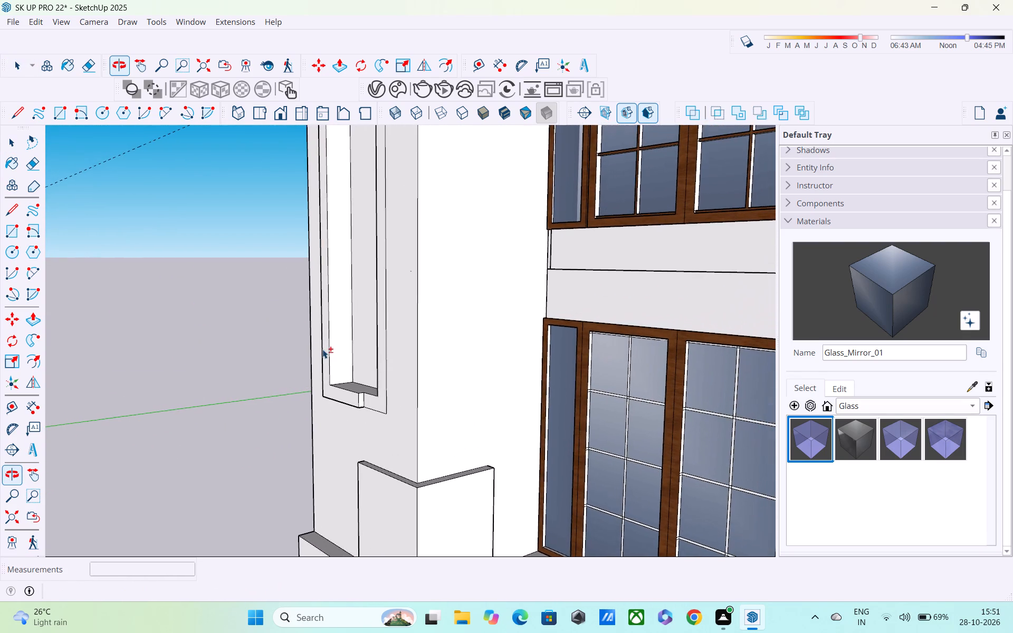
{"action": "middle_click_drag", "start_coordinate": [323, 349], "coordinate": [385, 411]}
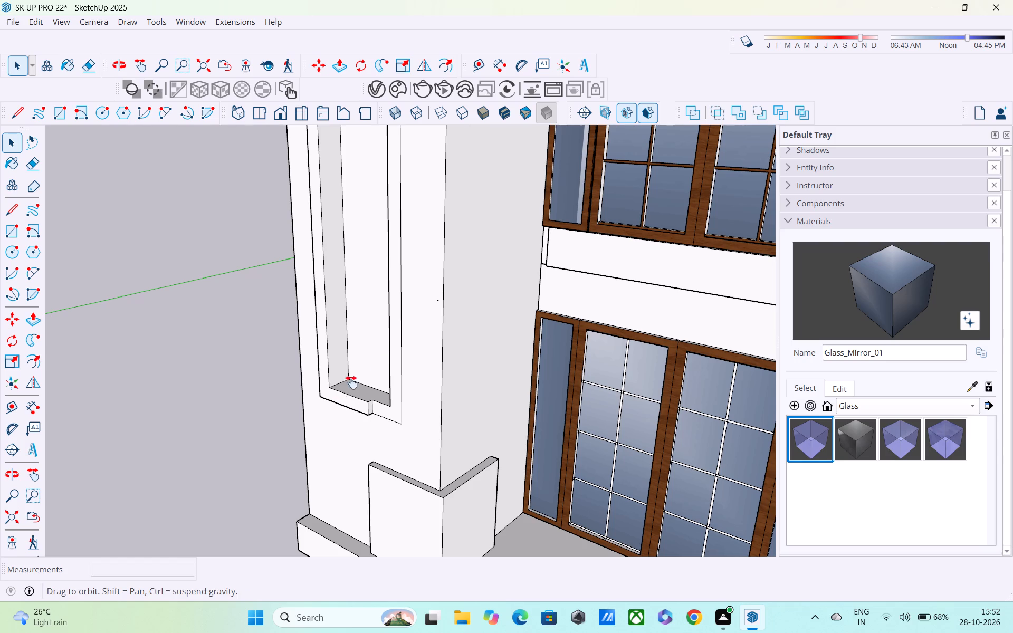
{"action": "middle_click_drag", "start_coordinate": [351, 382], "coordinate": [276, 322]}
{"action": "scroll", "coordinate": [333, 338], "scroll_direction": "down", "scroll_amount": 4}
{"action": "middle_click_drag", "start_coordinate": [318, 346], "coordinate": [315, 276]}
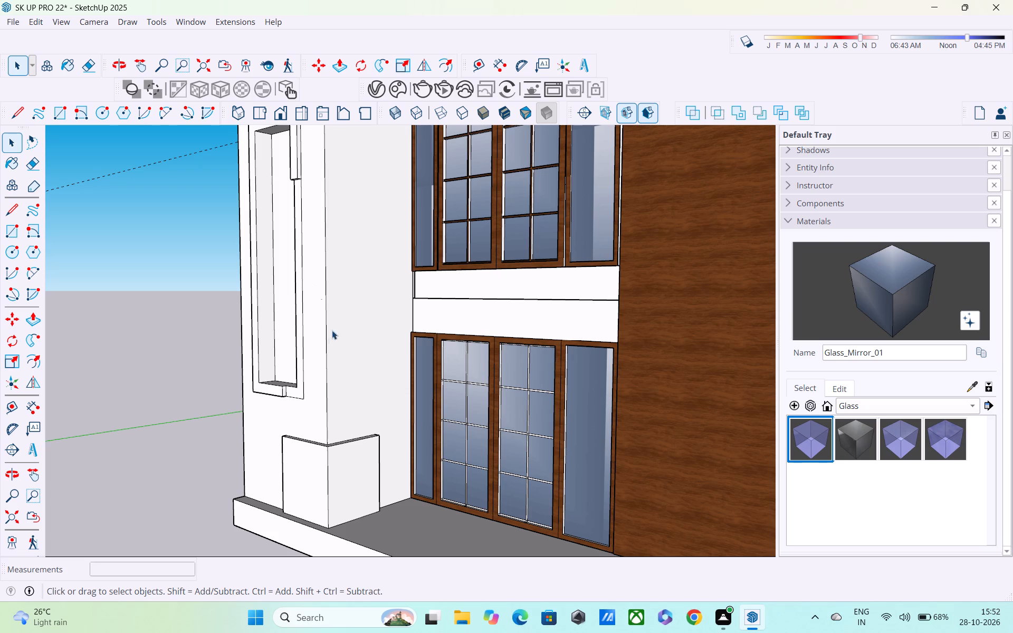
{"action": "middle_click_drag", "start_coordinate": [324, 374], "coordinate": [304, 270], "text": "shift"}
{"action": "middle_click_drag", "start_coordinate": [265, 294], "coordinate": [287, 221]}
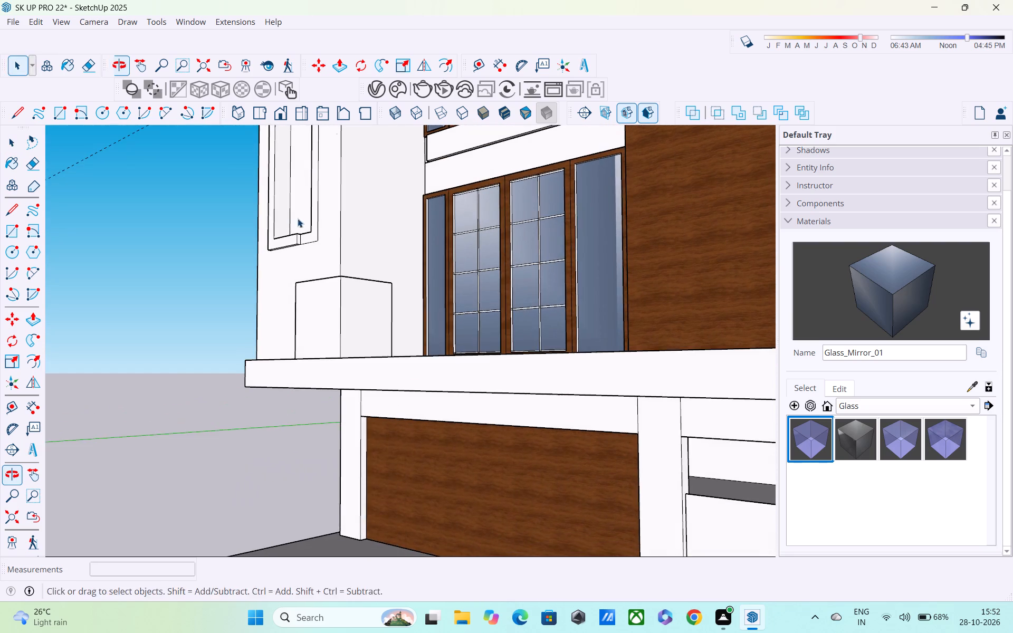
Open the wall group with the notched recess and copy the recess's bottom back edge upward about 9 11/16".
{"action": "middle_click_drag", "start_coordinate": [327, 235], "coordinate": [496, 359]}
{"action": "scroll", "coordinate": [262, 198], "scroll_direction": "up", "scroll_amount": 5}
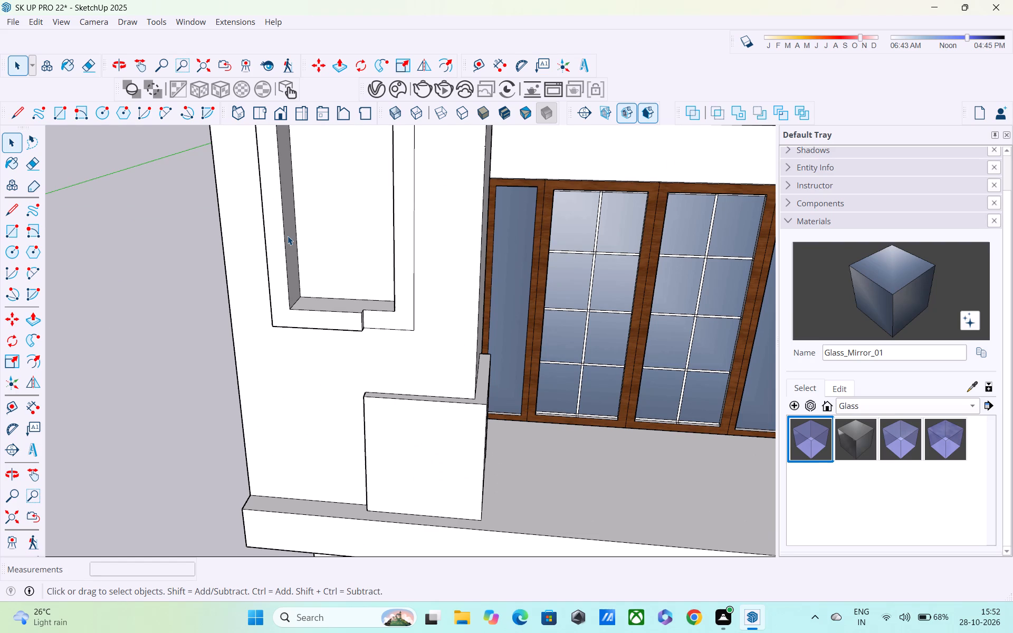
{"action": "scroll", "coordinate": [298, 246], "scroll_direction": "up", "scroll_amount": 3}
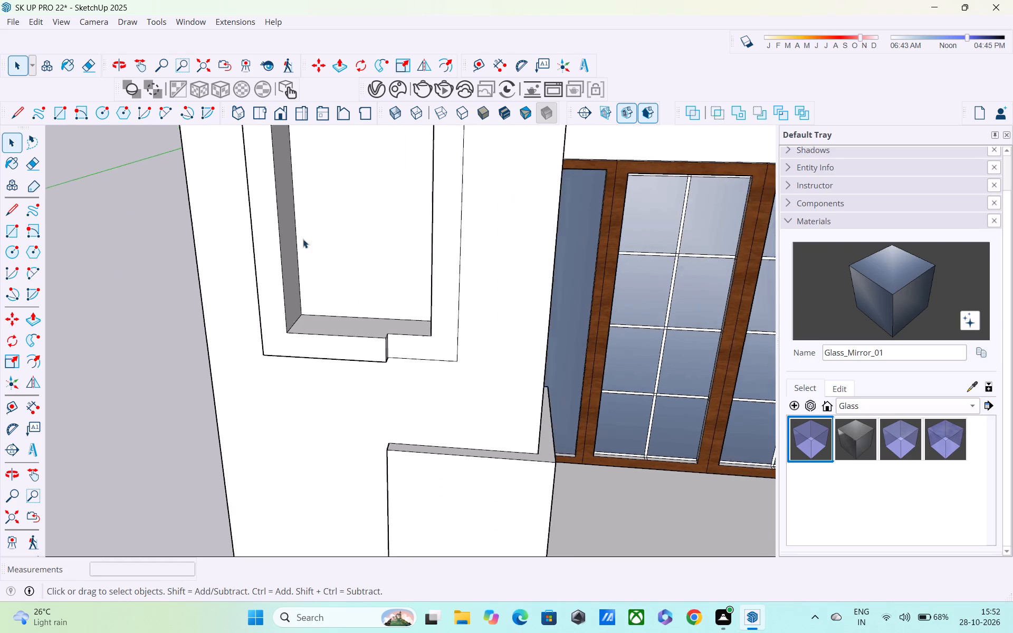
{"action": "scroll", "coordinate": [303, 239], "scroll_direction": "up", "scroll_amount": 1}
{"action": "middle_click_drag", "start_coordinate": [371, 245], "coordinate": [272, 205]}
{"action": "middle_click_drag", "start_coordinate": [272, 205], "coordinate": [305, 337], "text": "shift"}
{"action": "scroll", "coordinate": [305, 337], "scroll_direction": "up", "scroll_amount": 1, "text": "shift"}
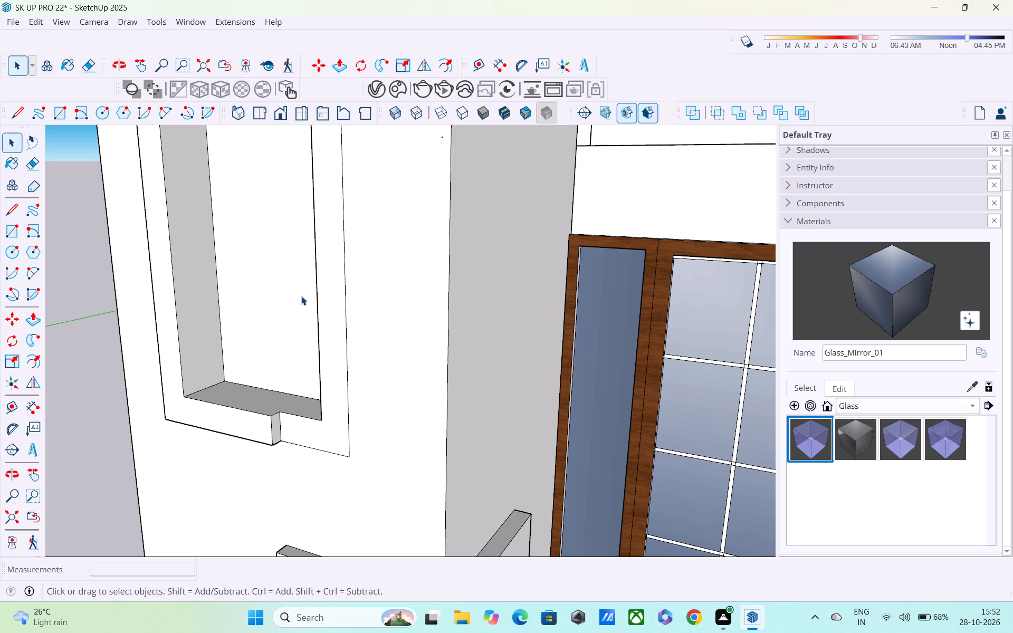
{"action": "left_click", "coordinate": [298, 392]}
{"action": "double_click", "coordinate": [298, 395]}
{"action": "left_click", "coordinate": [298, 395]}
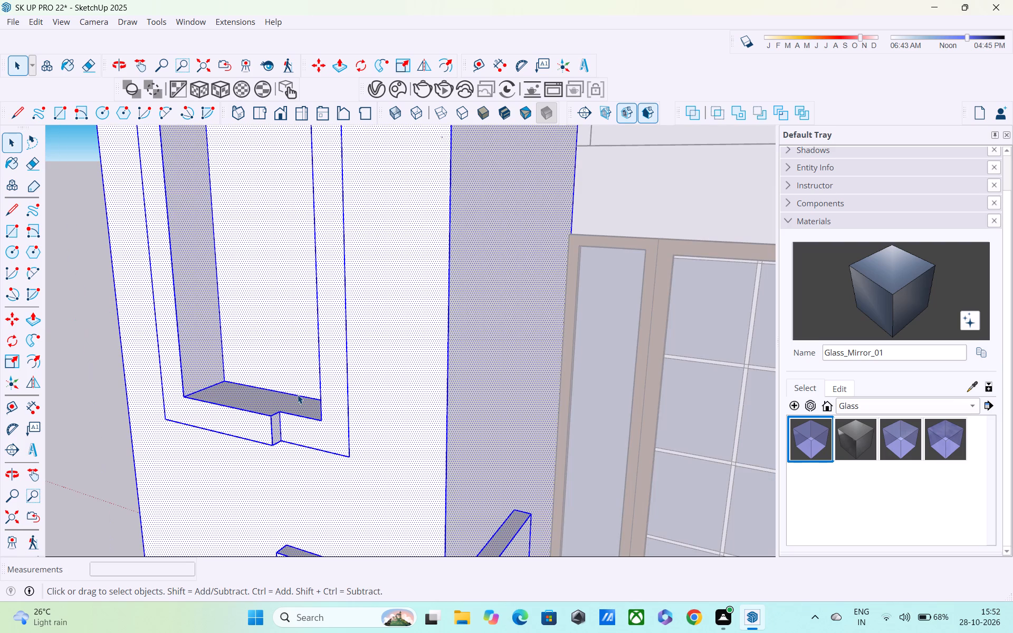
{"action": "double_click", "coordinate": [298, 395]}
{"action": "left_click", "coordinate": [66, 313]}
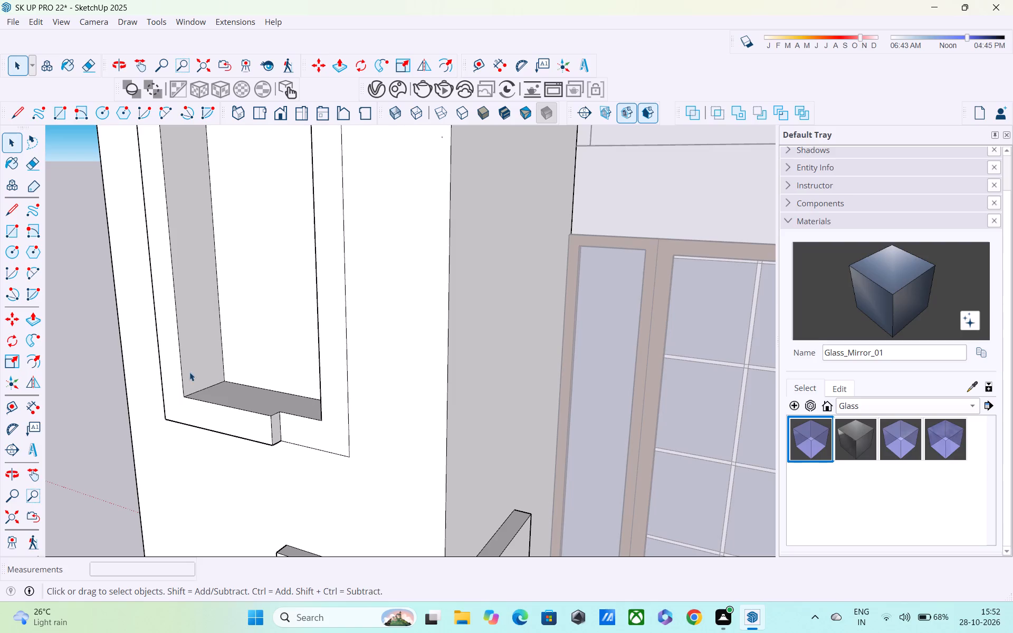
{"action": "scroll", "coordinate": [213, 375], "scroll_direction": "up", "scroll_amount": 8}
{"action": "scroll", "coordinate": [252, 388], "scroll_direction": "up", "scroll_amount": 3, "text": "shift"}
{"action": "left_click", "coordinate": [262, 396], "text": "shift"}
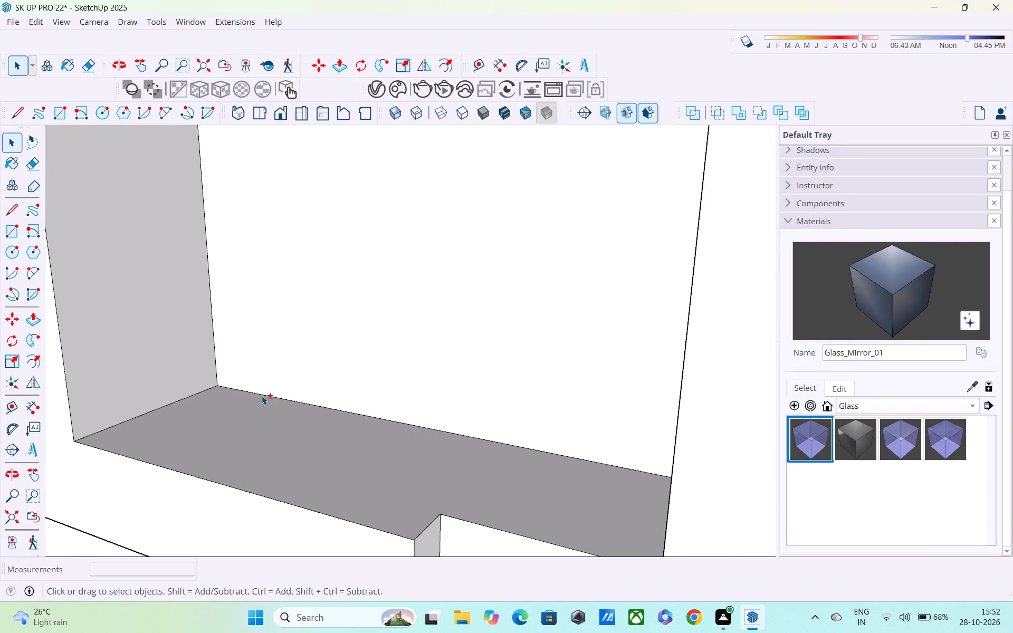
{"action": "key", "text": "m"}
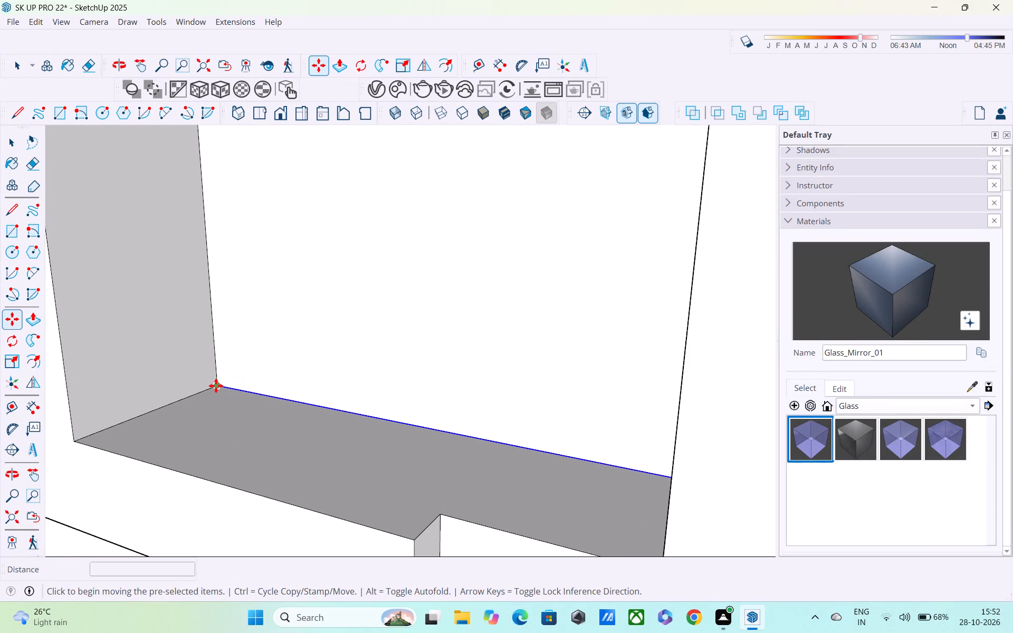
{"action": "left_click", "coordinate": [216, 386]}
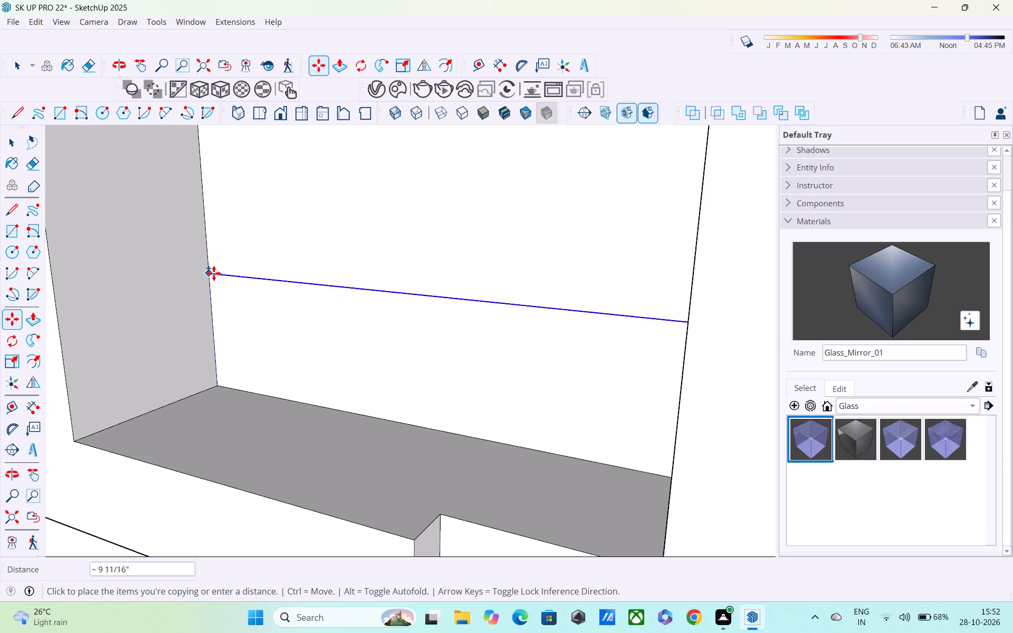
{"action": "left_click", "coordinate": [214, 273]}
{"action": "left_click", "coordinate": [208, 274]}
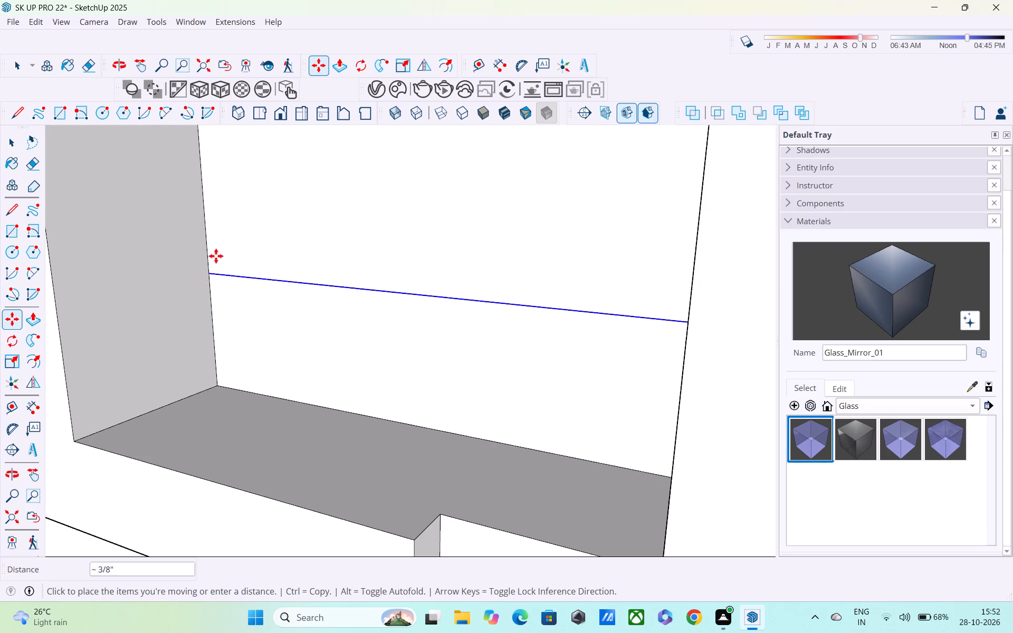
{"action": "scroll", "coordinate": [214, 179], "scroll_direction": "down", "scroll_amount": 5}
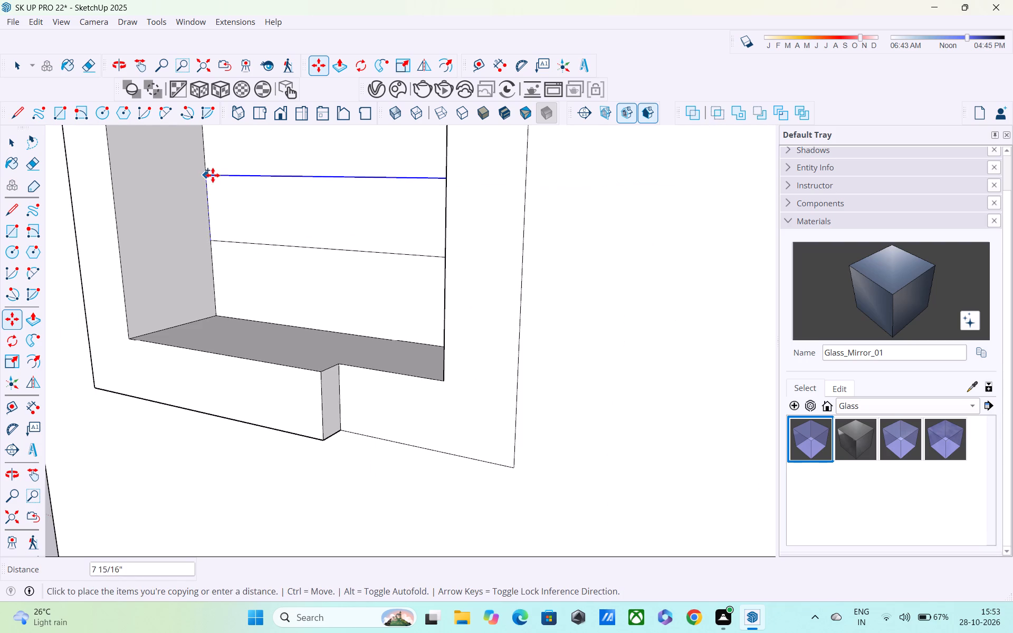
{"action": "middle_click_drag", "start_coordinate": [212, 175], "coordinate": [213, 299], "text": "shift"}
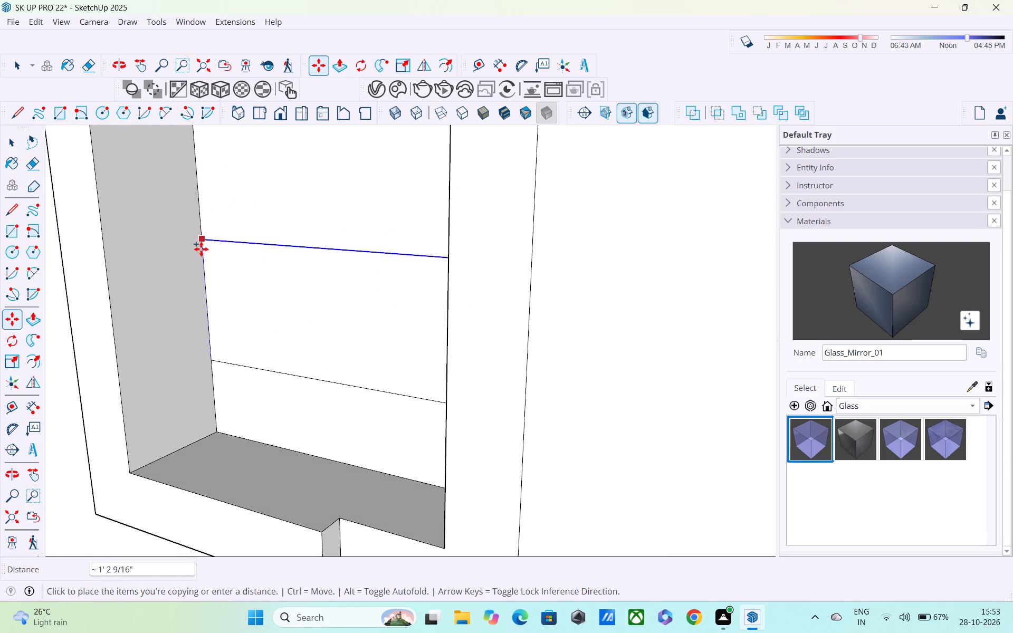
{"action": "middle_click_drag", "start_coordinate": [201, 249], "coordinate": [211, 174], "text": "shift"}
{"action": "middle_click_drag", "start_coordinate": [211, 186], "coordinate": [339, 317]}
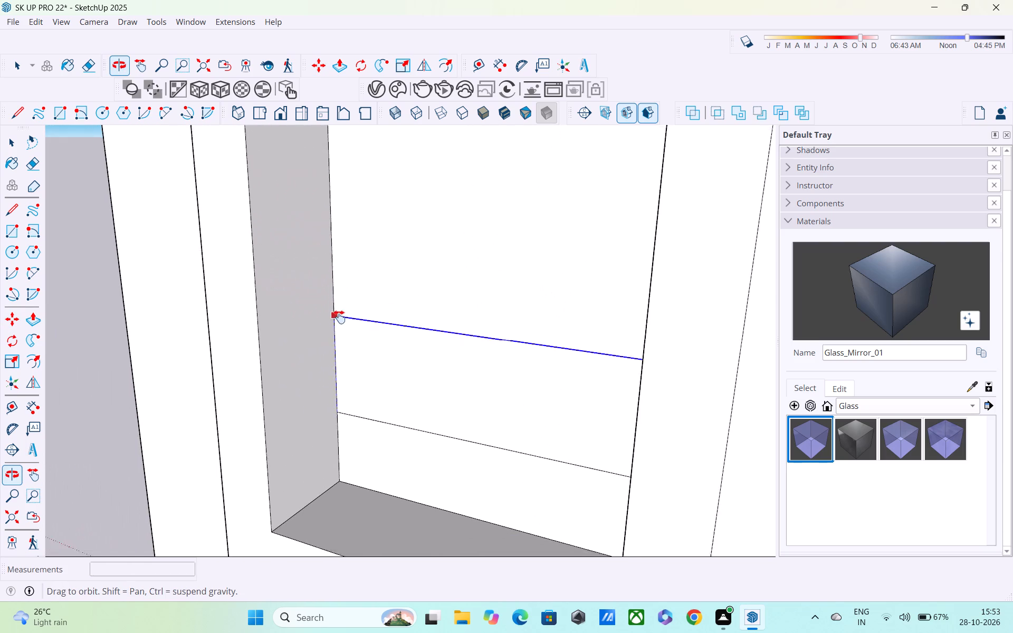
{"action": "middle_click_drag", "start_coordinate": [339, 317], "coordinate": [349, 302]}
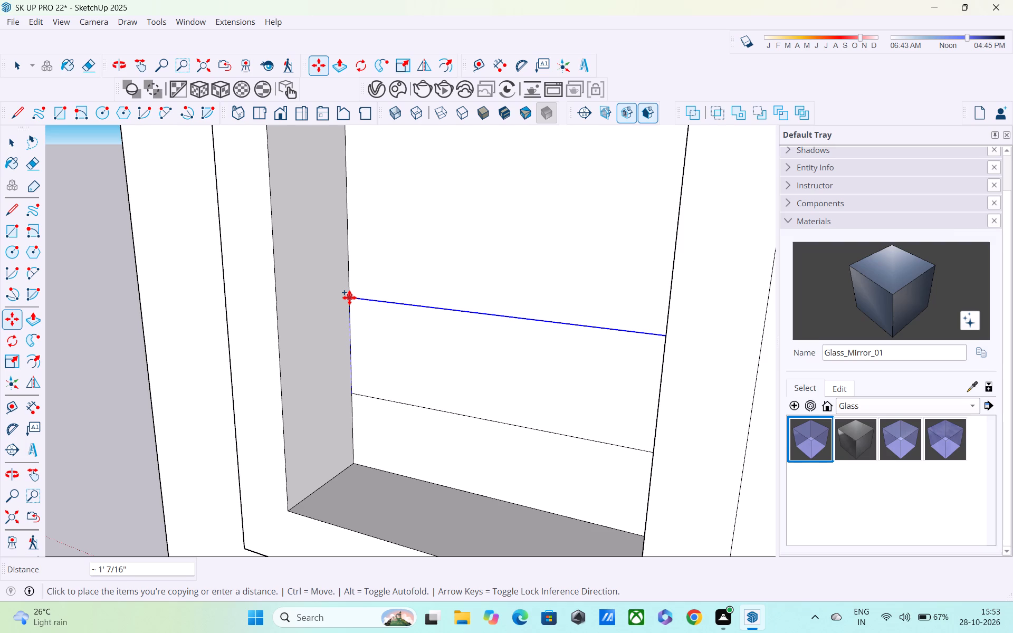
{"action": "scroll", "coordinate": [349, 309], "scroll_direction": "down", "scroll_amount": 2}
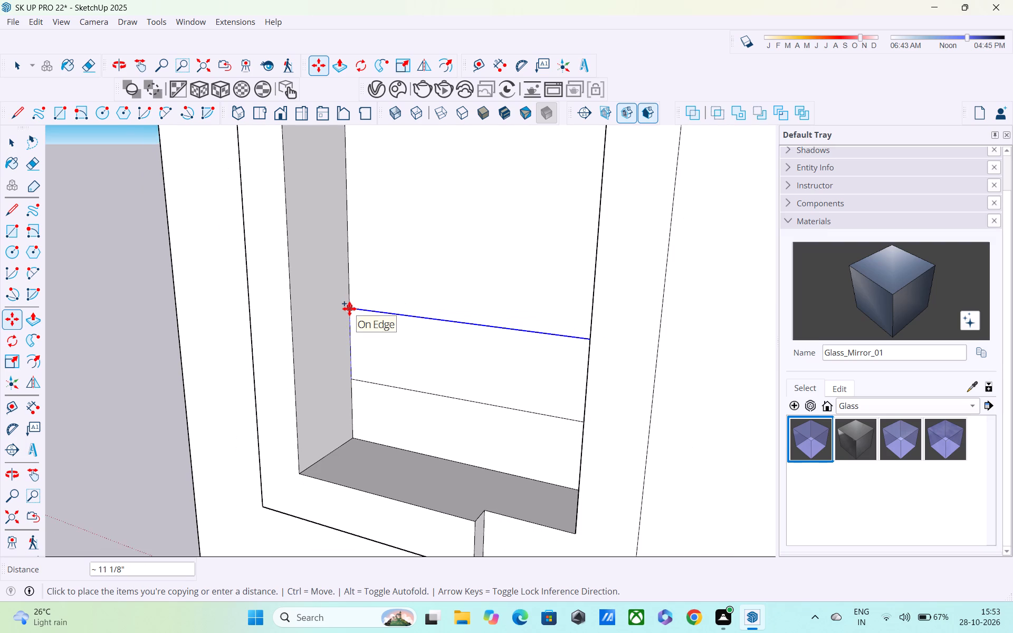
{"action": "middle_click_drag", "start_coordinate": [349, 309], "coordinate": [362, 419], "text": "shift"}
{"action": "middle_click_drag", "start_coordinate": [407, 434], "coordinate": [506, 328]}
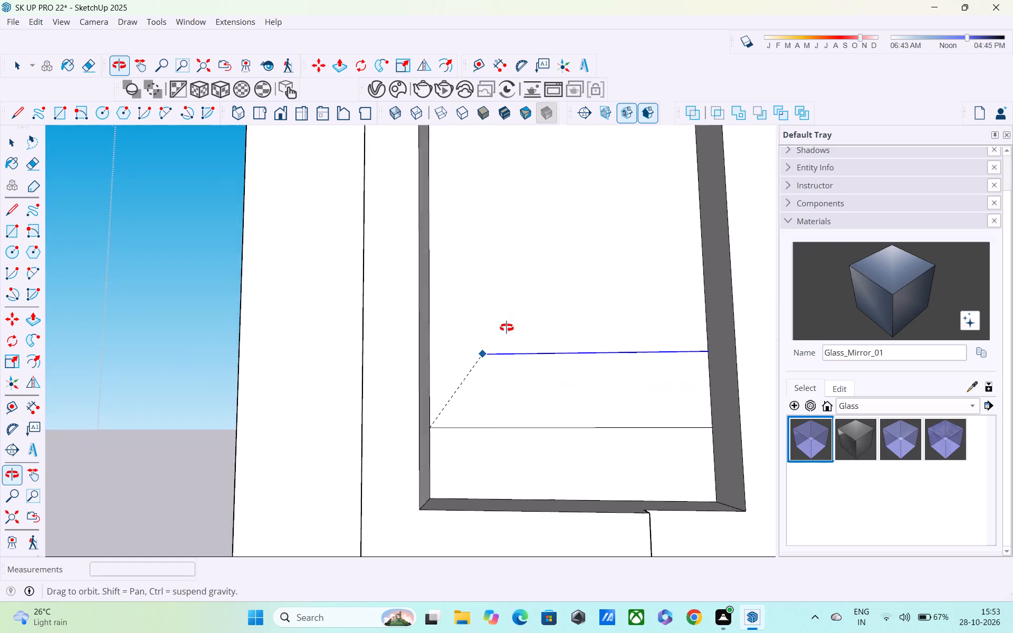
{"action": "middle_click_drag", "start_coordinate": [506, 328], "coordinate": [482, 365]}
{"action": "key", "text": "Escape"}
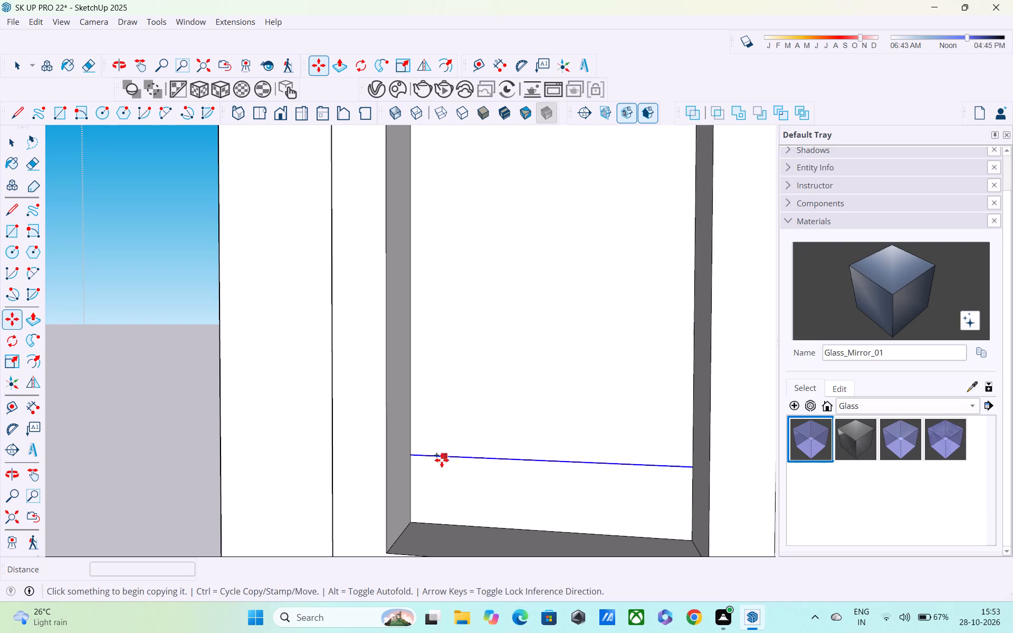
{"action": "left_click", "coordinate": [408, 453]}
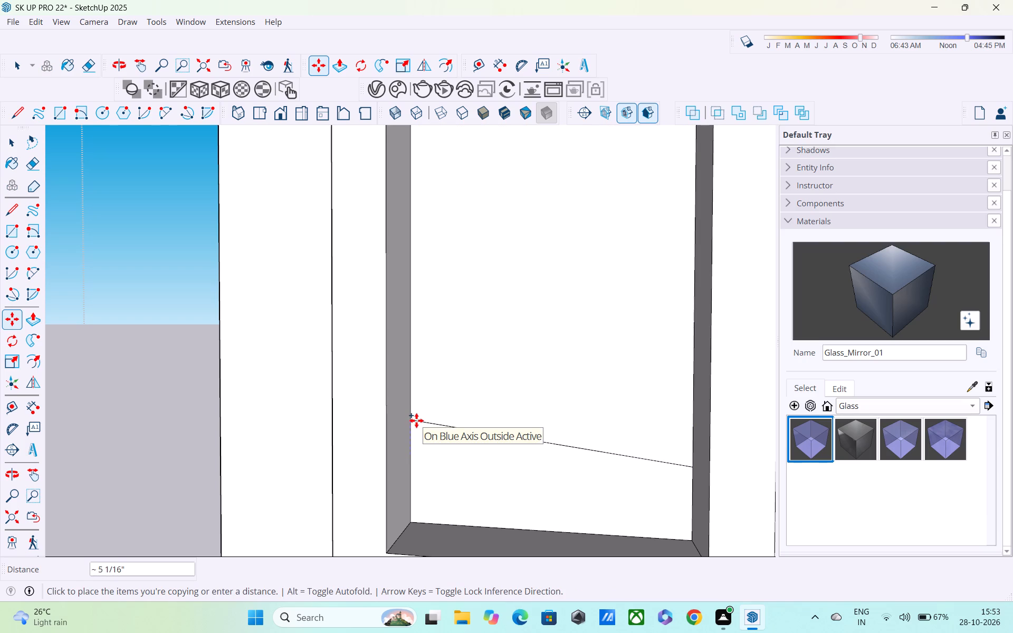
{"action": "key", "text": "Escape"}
Move the copied divider edge on the notched recess's back face upward about 11 1/4".
{"action": "key", "text": "space"}
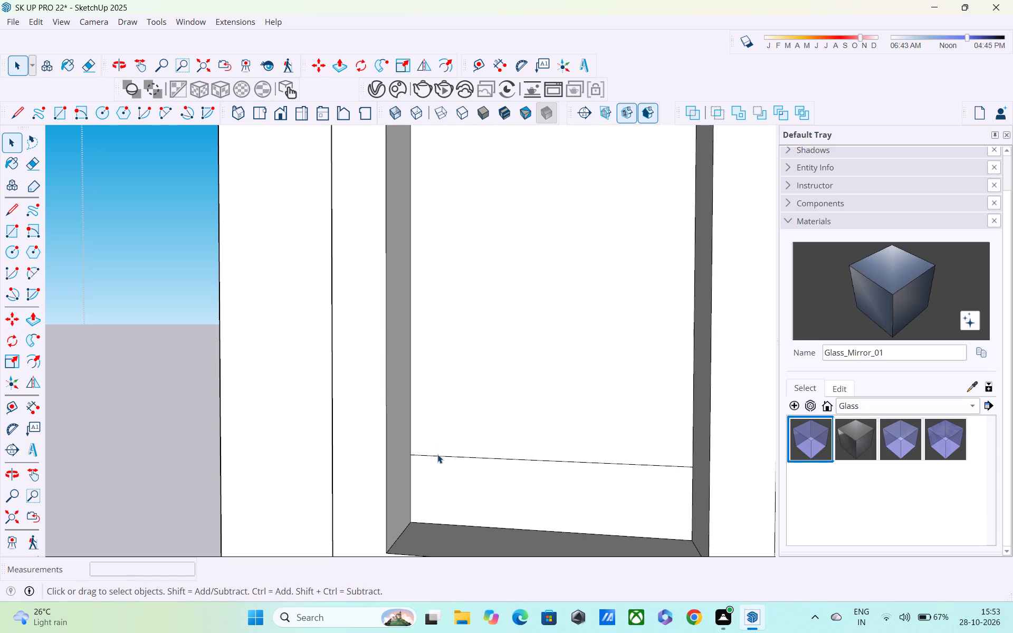
{"action": "left_click", "coordinate": [438, 457]}
{"action": "key", "text": "m"}
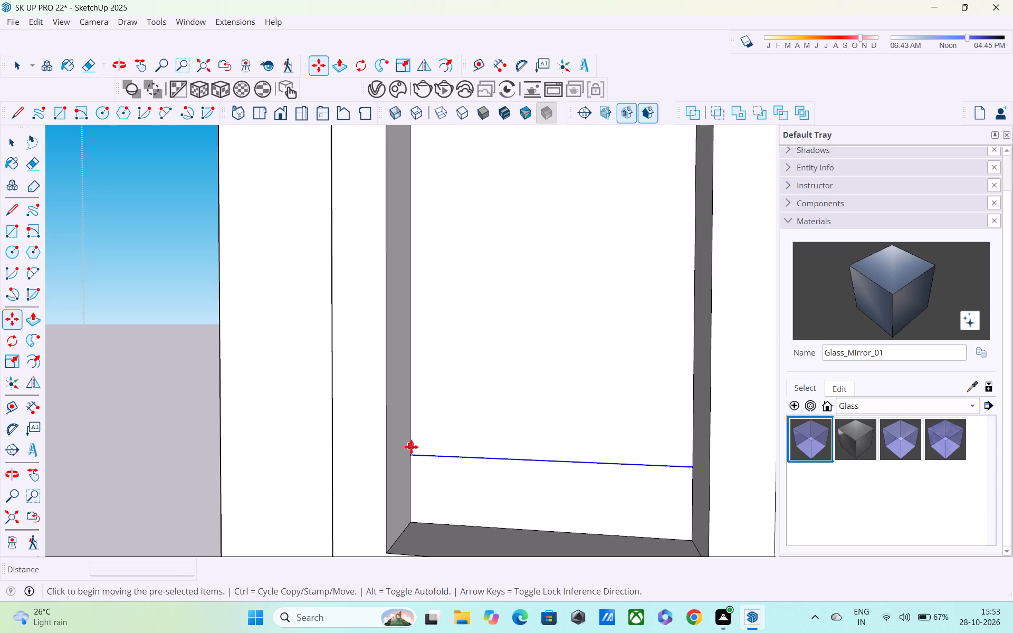
{"action": "left_click", "coordinate": [409, 457]}
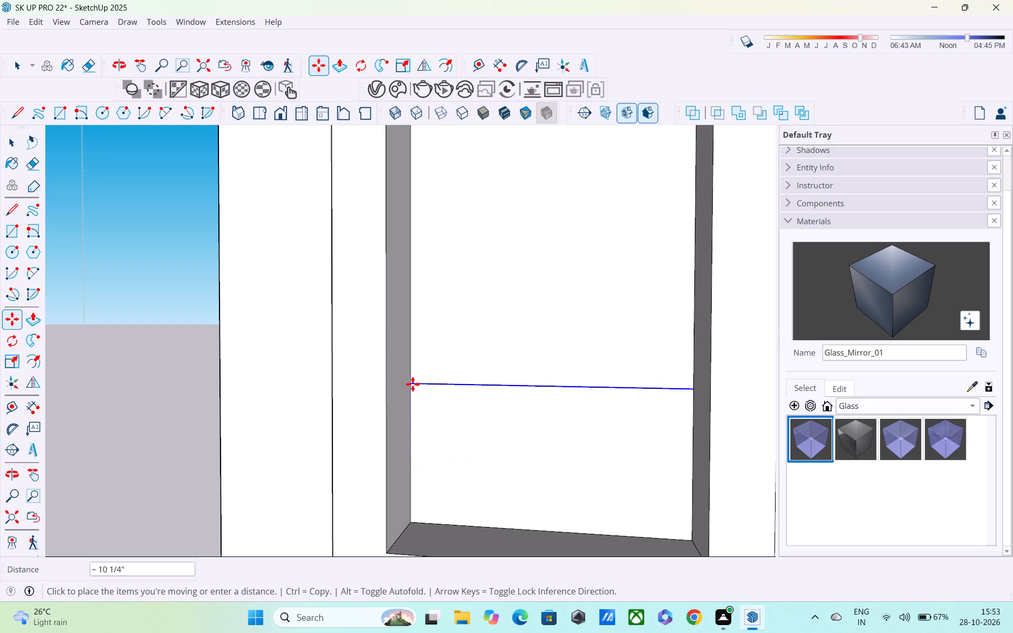
{"action": "left_click", "coordinate": [413, 378]}
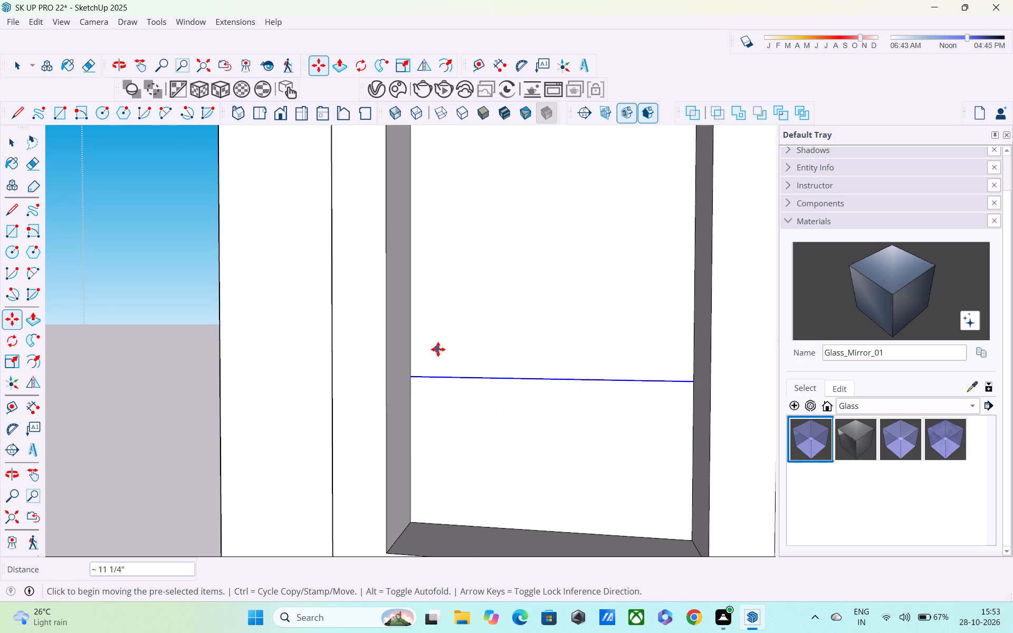
Copy the divider edge about 9' 9 3/4" up the recess's back face and divide that distance into 10 equally spaced copies.
{"action": "left_click", "coordinate": [412, 374]}
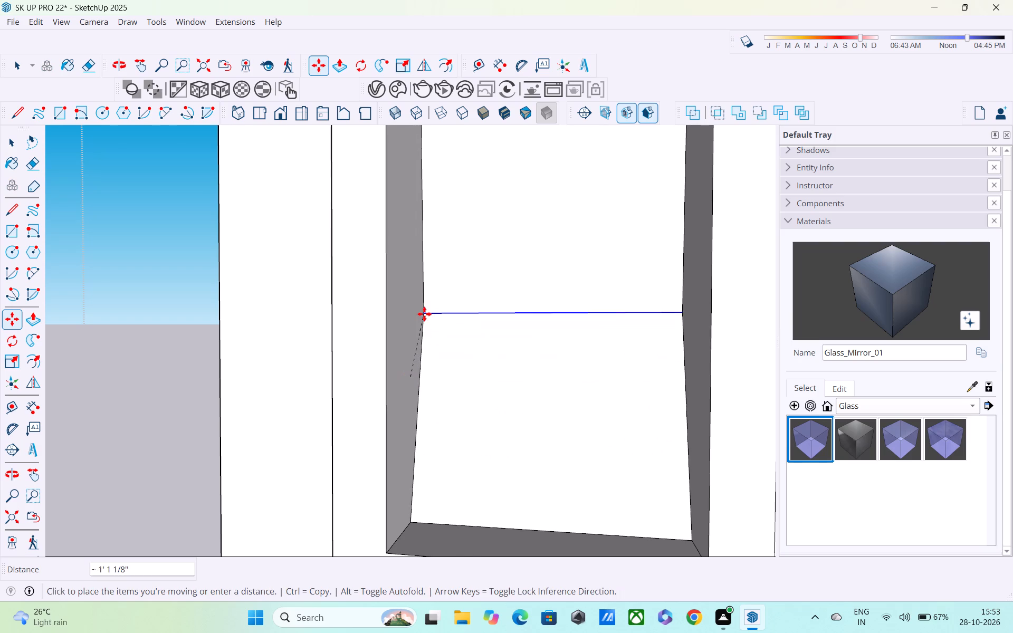
{"action": "scroll", "coordinate": [426, 244], "scroll_direction": "down", "scroll_amount": 2}
{"action": "middle_click_drag", "start_coordinate": [426, 244], "coordinate": [371, 464], "text": "shift"}
{"action": "scroll", "coordinate": [376, 392], "scroll_direction": "down", "scroll_amount": 5}
{"action": "middle_click_drag", "start_coordinate": [376, 384], "coordinate": [376, 557], "text": "shift"}
{"action": "scroll", "coordinate": [417, 254], "scroll_direction": "down", "scroll_amount": 3}
{"action": "middle_click_drag", "start_coordinate": [415, 264], "coordinate": [413, 278], "text": "shift"}
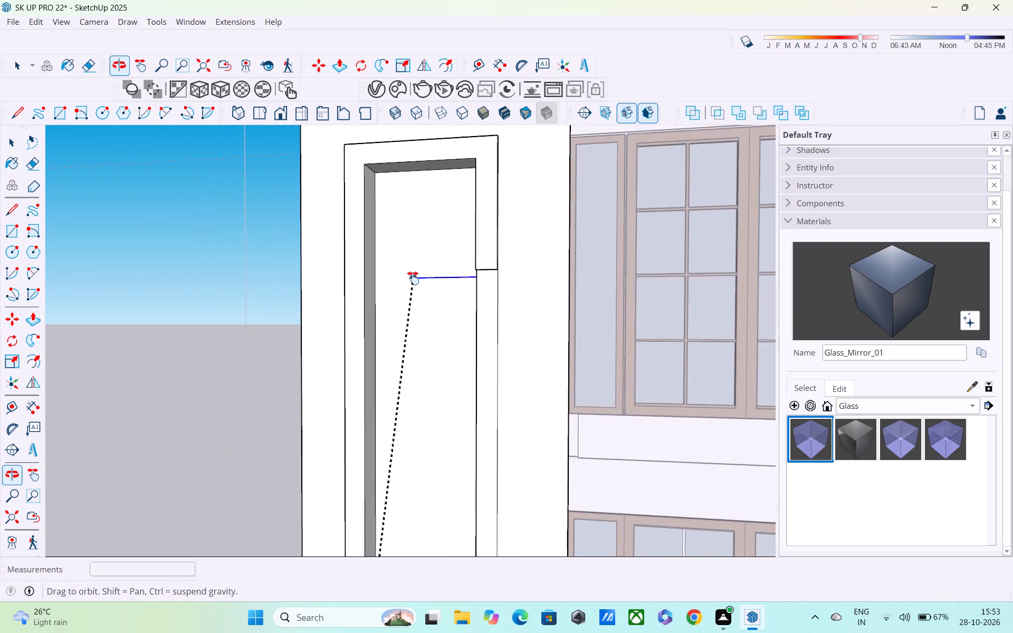
{"action": "middle_click_drag", "start_coordinate": [413, 278], "coordinate": [441, 170], "text": "shift"}
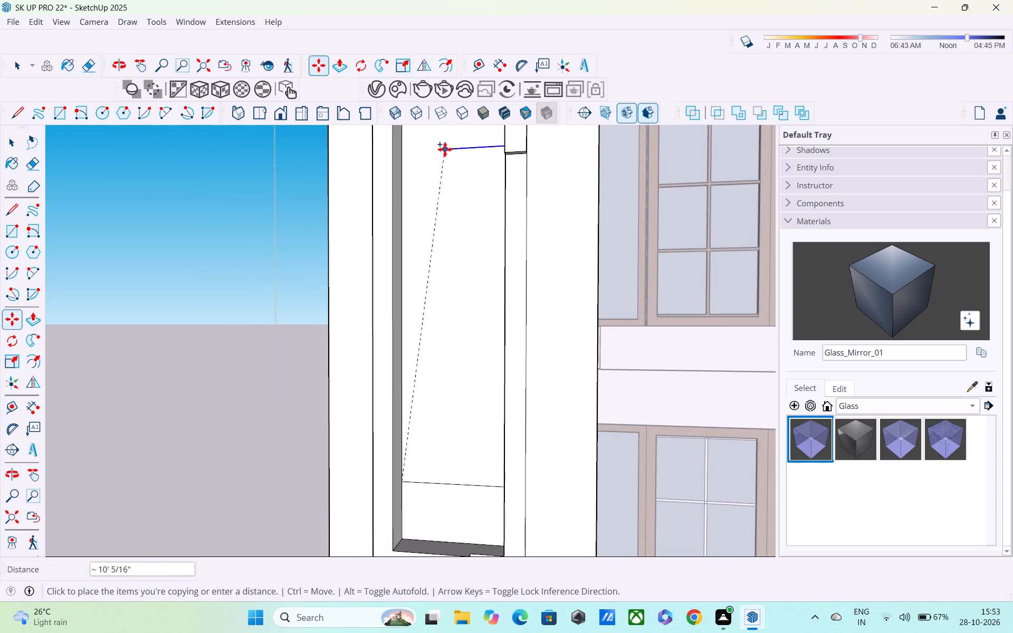
{"action": "middle_click_drag", "start_coordinate": [445, 153], "coordinate": [522, 197]}
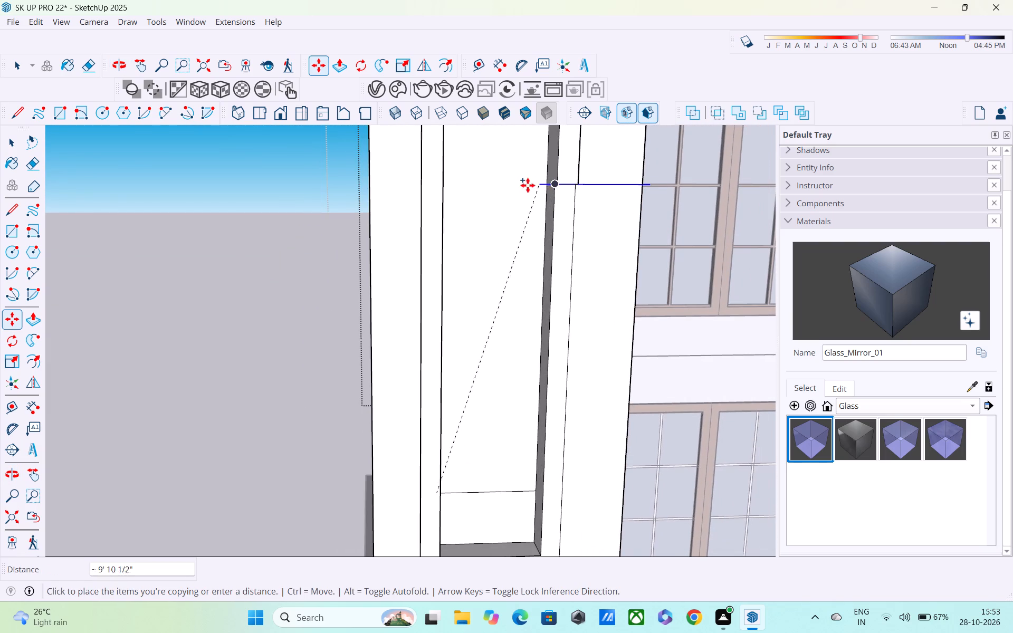
{"action": "middle_click_drag", "start_coordinate": [491, 179], "coordinate": [345, 167]}
{"action": "scroll", "coordinate": [345, 167], "scroll_direction": "up", "scroll_amount": 4}
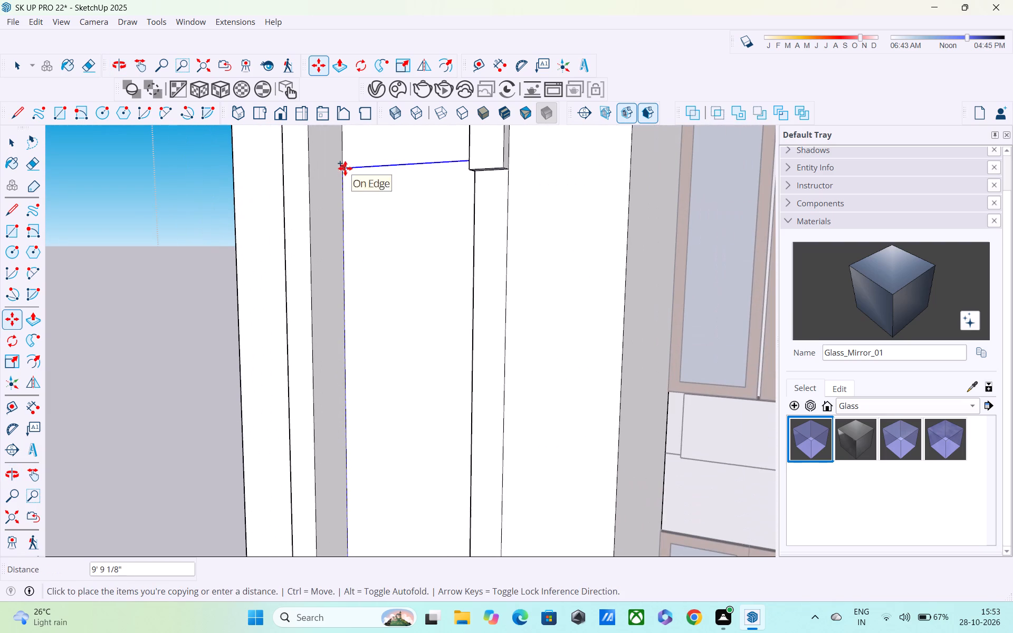
{"action": "left_click", "coordinate": [345, 166]}
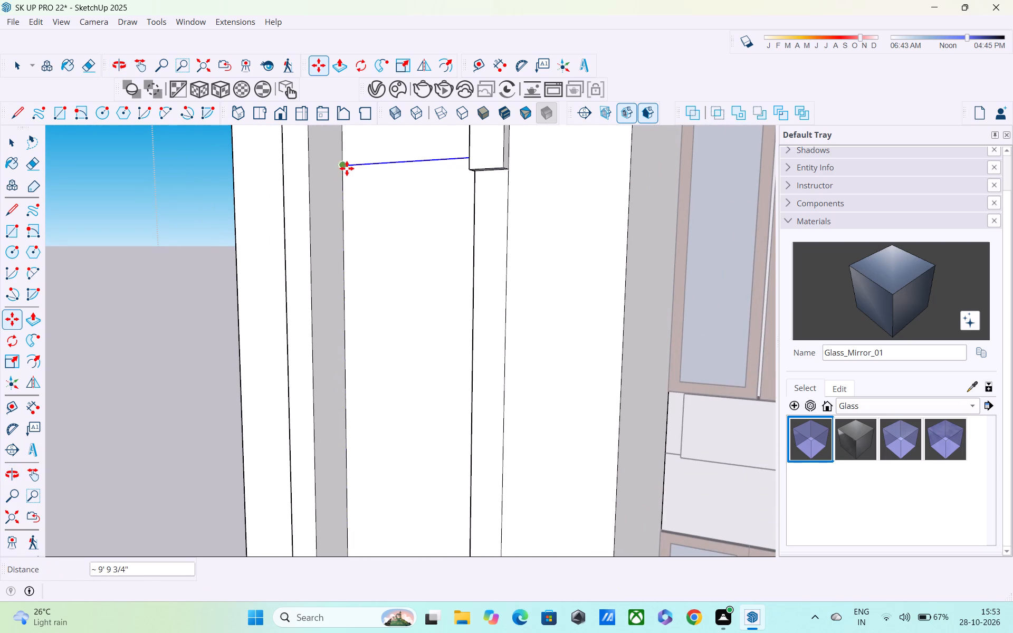
{"action": "middle_click_drag", "start_coordinate": [367, 191], "coordinate": [520, 199]}
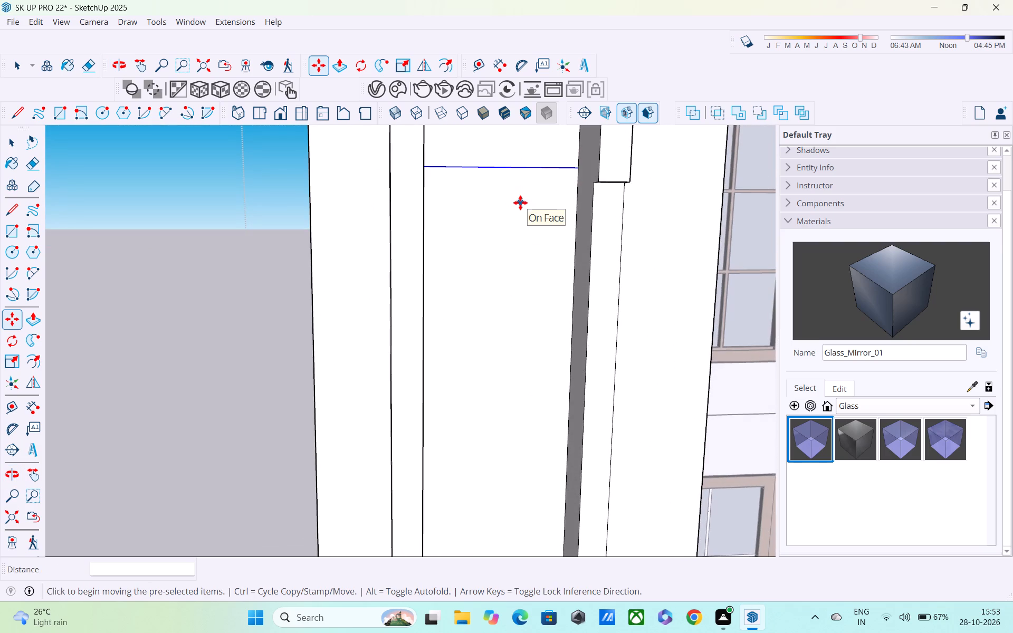
{"action": "key", "text": "slash"}
{"action": "type", "text": "10"}
{"action": "key", "text": "Return"}
Copy the side edge of the recess's tall top panel, on the upper notch side, inward about 11 1/2" along the uppermost divider.
{"action": "scroll", "coordinate": [482, 224], "scroll_direction": "down", "scroll_amount": 4}
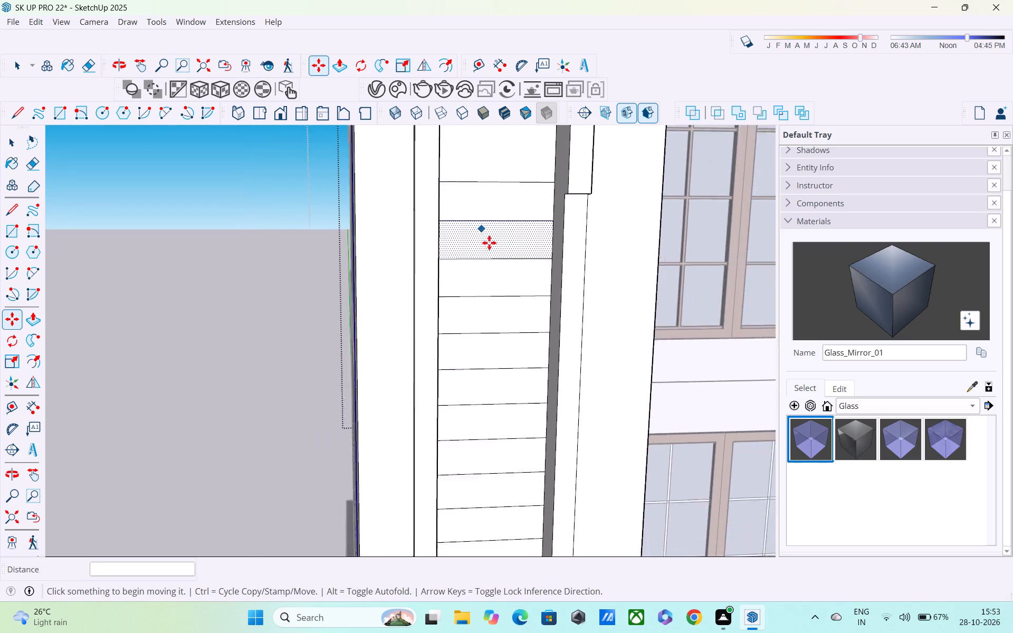
{"action": "middle_click_drag", "start_coordinate": [460, 320], "coordinate": [438, 270]}
{"action": "scroll", "coordinate": [438, 264], "scroll_direction": "down", "scroll_amount": 6}
{"action": "middle_click_drag", "start_coordinate": [437, 306], "coordinate": [370, 339]}
{"action": "scroll", "coordinate": [380, 315], "scroll_direction": "down", "scroll_amount": 4}
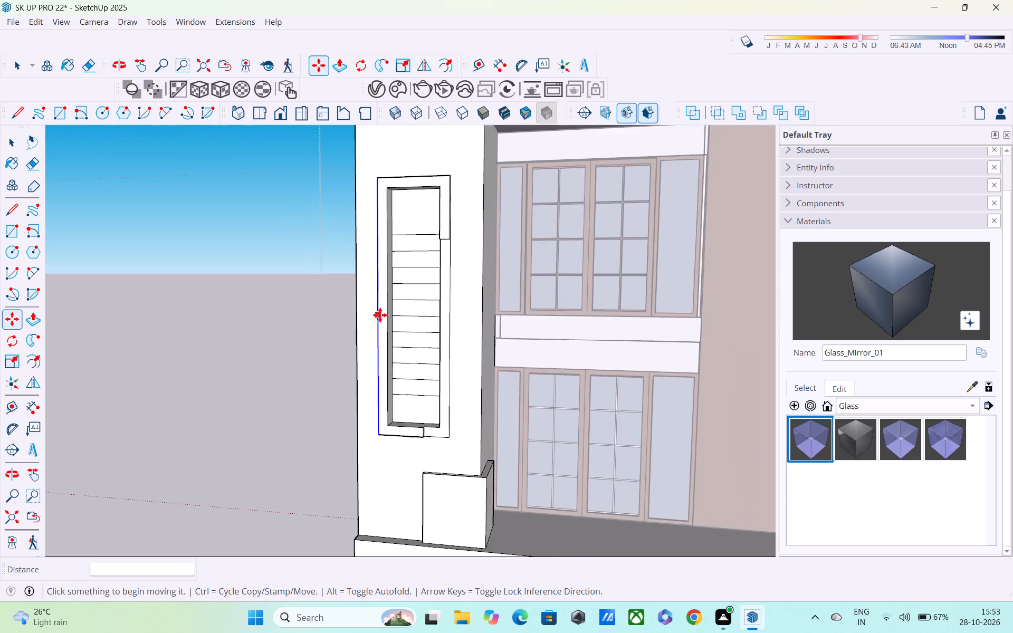
{"action": "scroll", "coordinate": [410, 261], "scroll_direction": "up", "scroll_amount": 5}
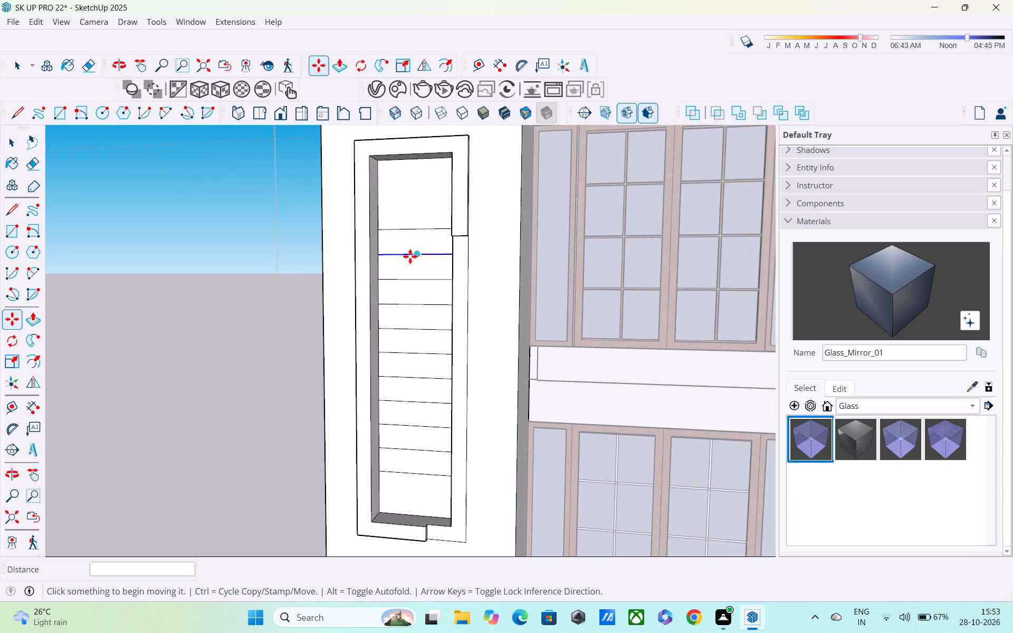
{"action": "middle_click_drag", "start_coordinate": [409, 255], "coordinate": [389, 318], "text": "shift"}
{"action": "scroll", "coordinate": [397, 287], "scroll_direction": "up", "scroll_amount": 4}
{"action": "middle_click_drag", "start_coordinate": [408, 269], "coordinate": [481, 229]}
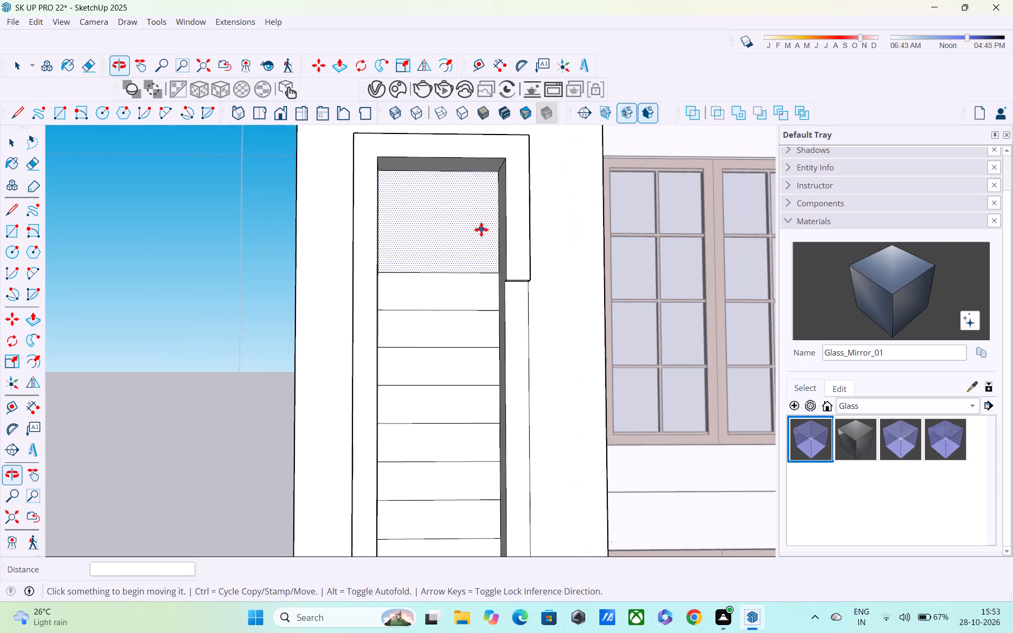
{"action": "key", "text": "space"}
{"action": "scroll", "coordinate": [495, 235], "scroll_direction": "up", "scroll_amount": 4}
{"action": "middle_click_drag", "start_coordinate": [496, 237], "coordinate": [570, 229]}
{"action": "scroll", "coordinate": [569, 228], "scroll_direction": "up", "scroll_amount": 4}
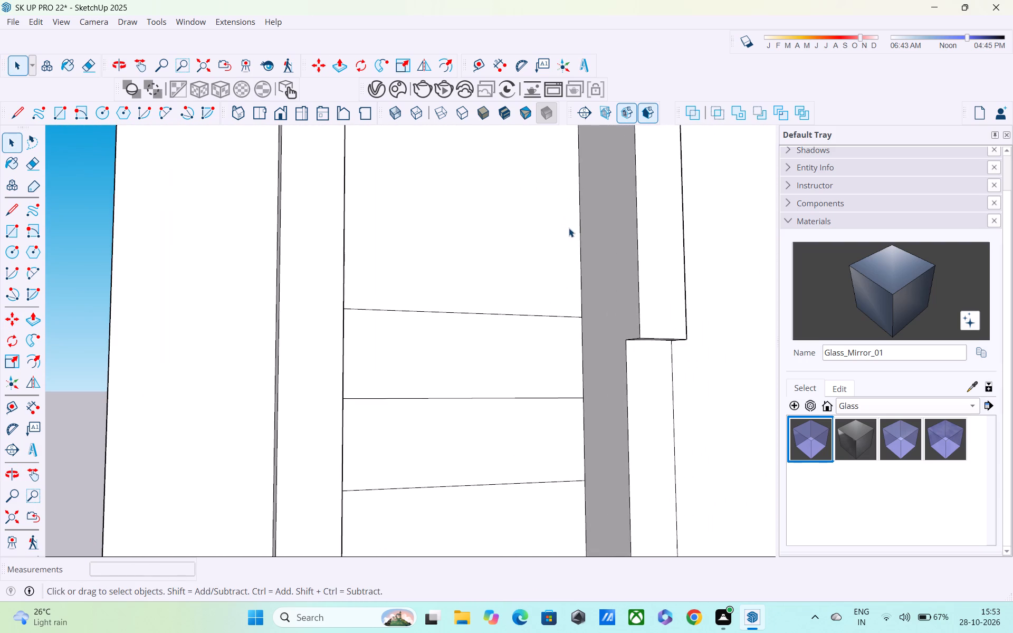
{"action": "left_click", "coordinate": [580, 211]}
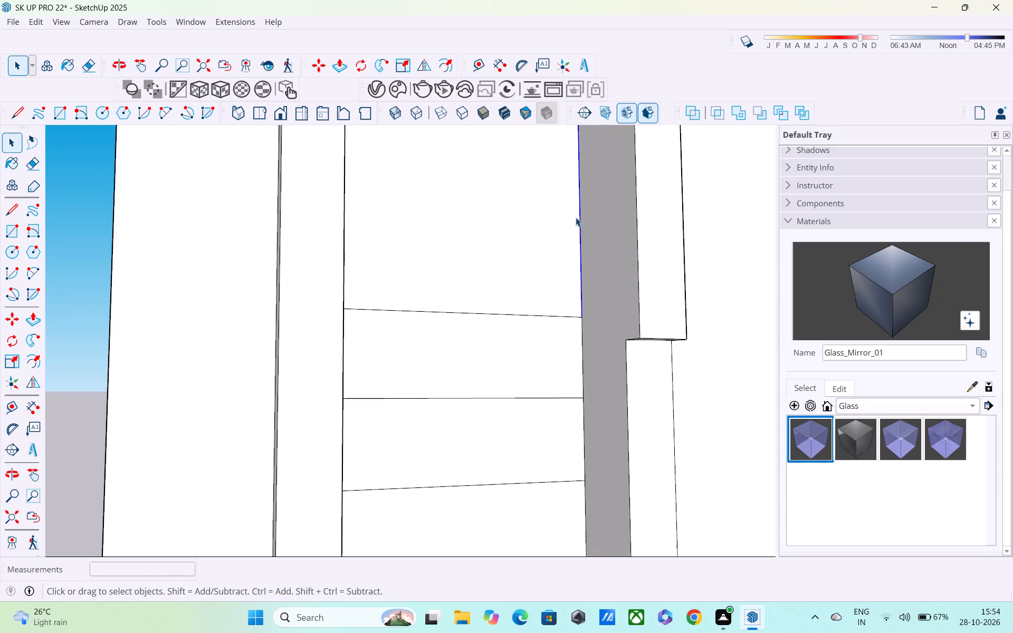
{"action": "key", "text": "m"}
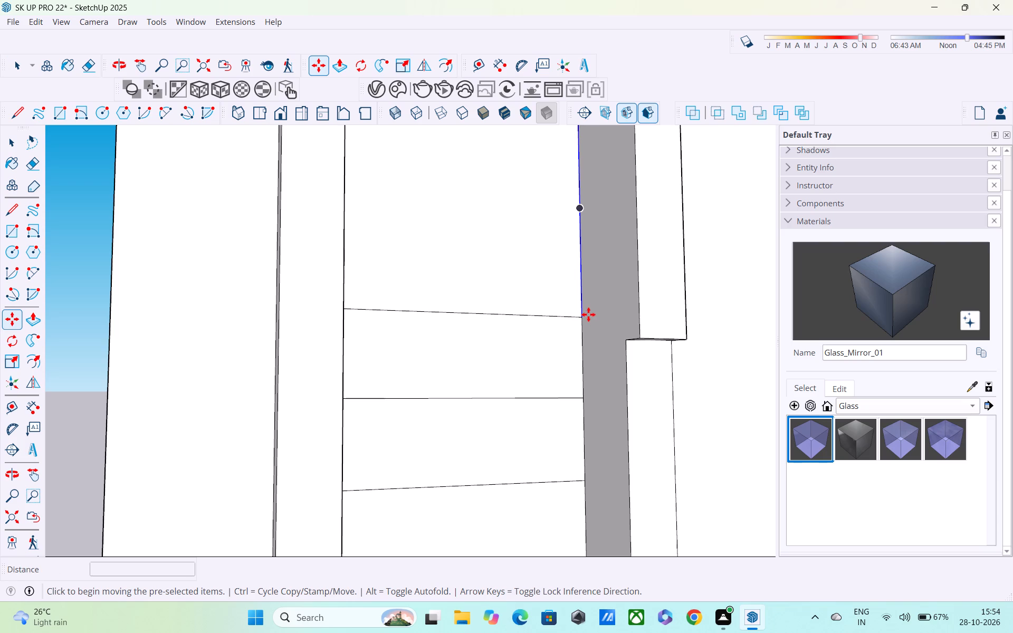
{"action": "left_click", "coordinate": [584, 319]}
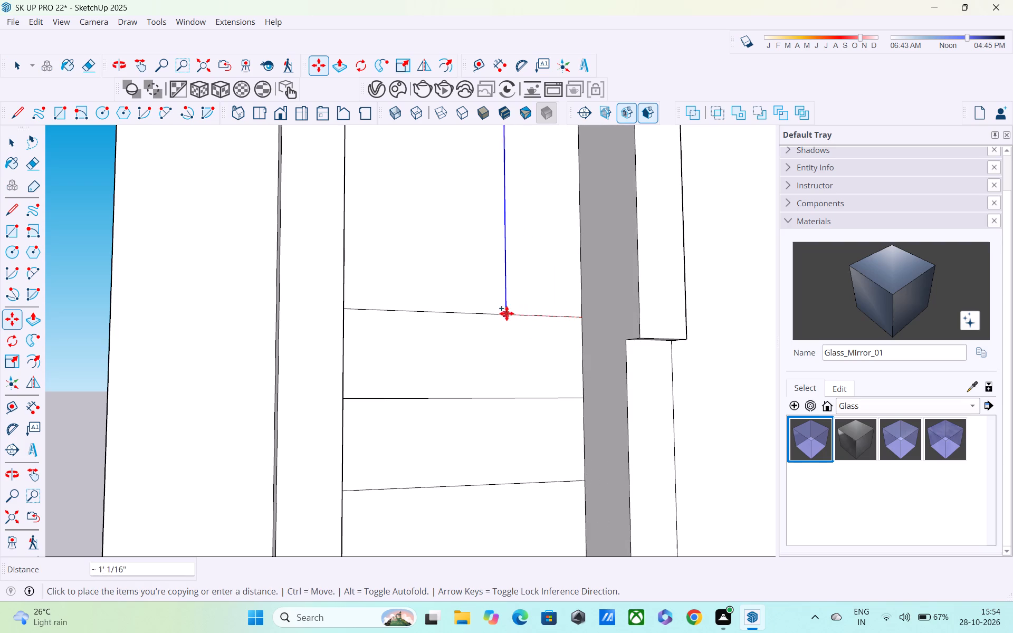
{"action": "middle_click_drag", "start_coordinate": [493, 312], "coordinate": [436, 308]}
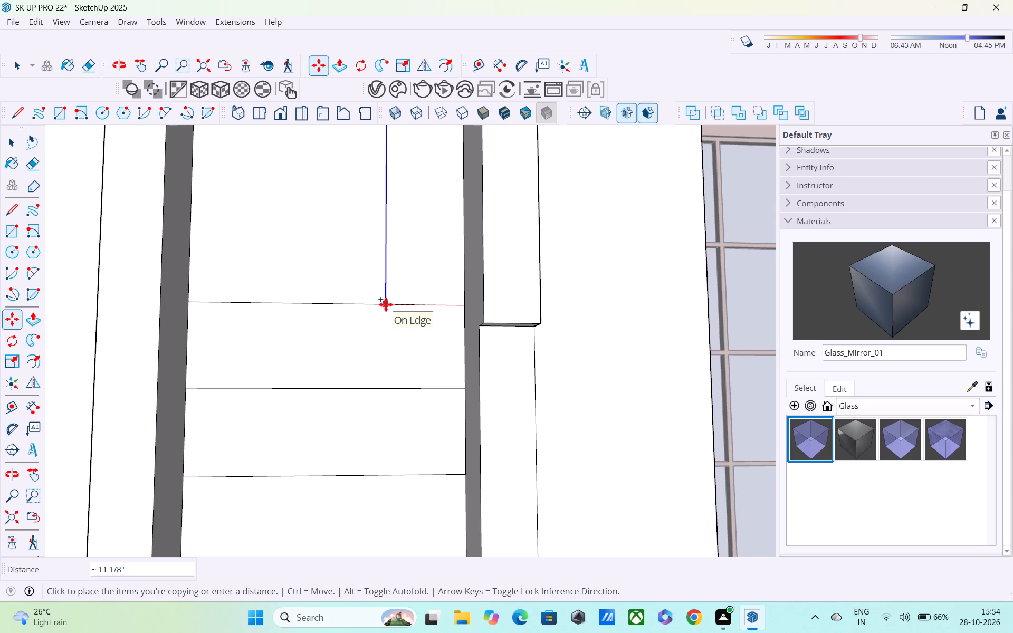
{"action": "left_click", "coordinate": [383, 304]}
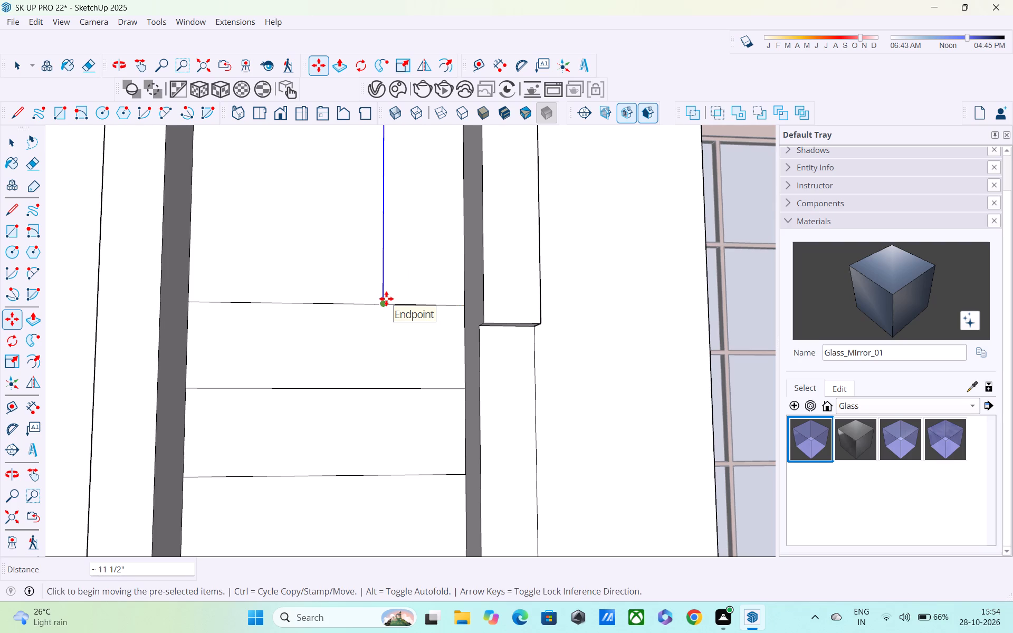
Copy the short divider segment below the narrow side strip 2' 8 3/16" up to the recess's top, divided into 5 equally spaced copies.
{"action": "middle_click_drag", "start_coordinate": [385, 301], "coordinate": [385, 366], "text": "shift"}
{"action": "key", "text": "space"}
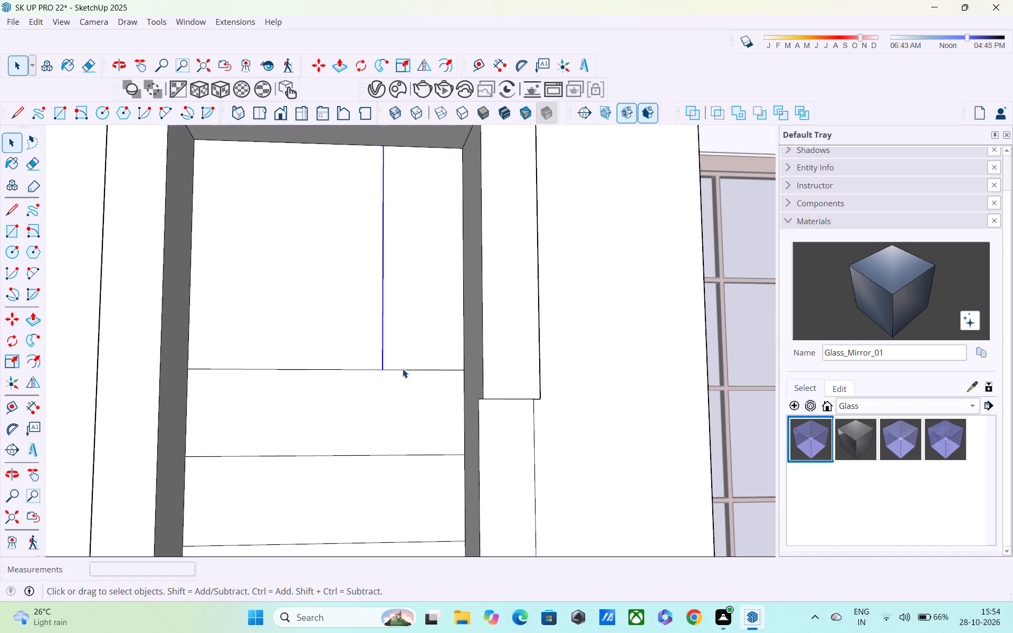
{"action": "left_click", "coordinate": [403, 369]}
{"action": "key", "text": "m"}
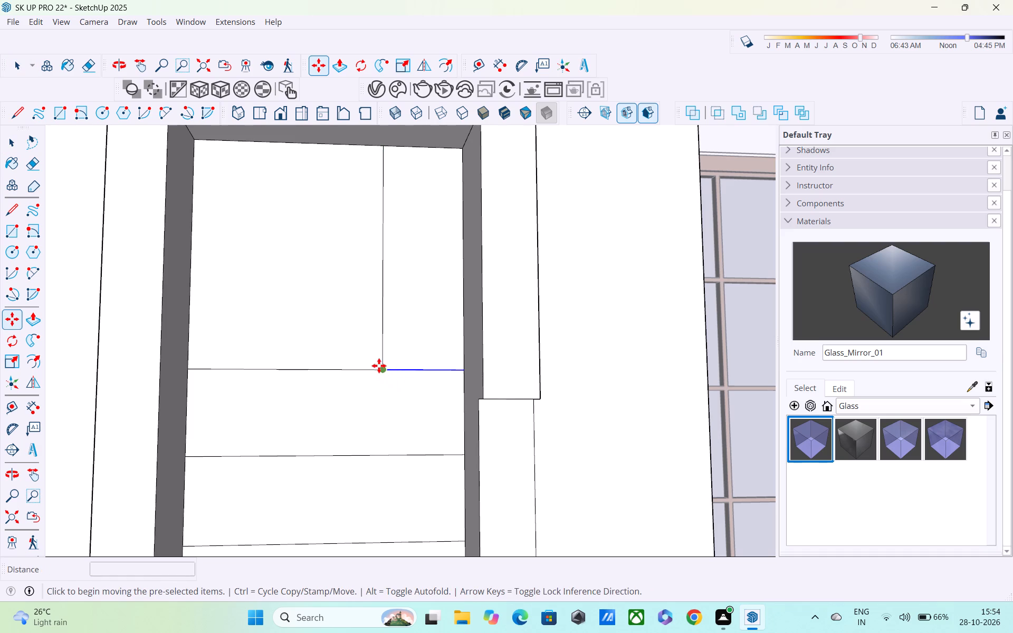
{"action": "left_click", "coordinate": [381, 369]}
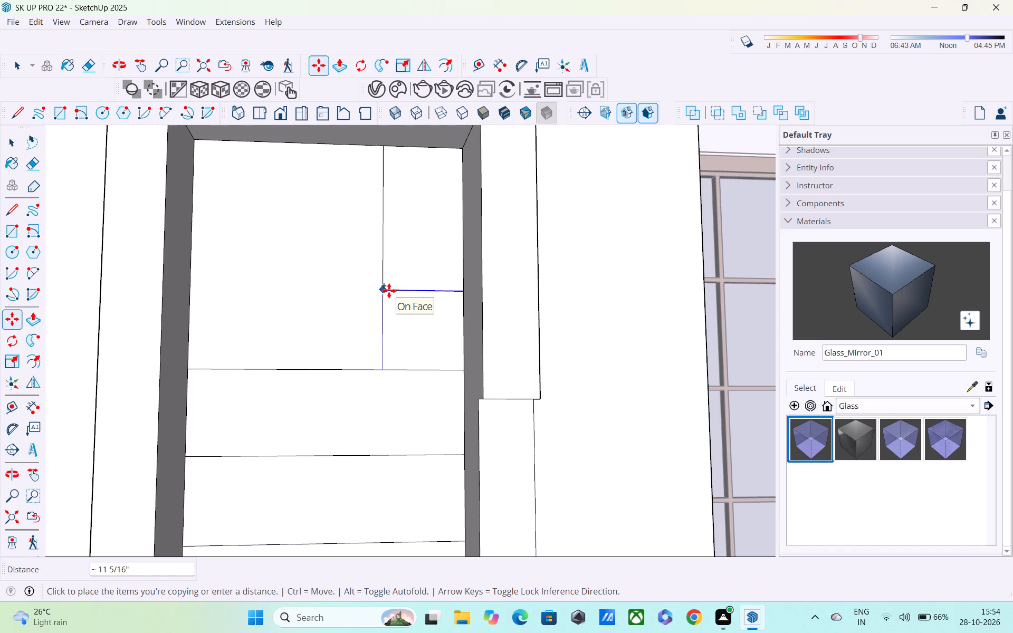
{"action": "middle_click_drag", "start_coordinate": [389, 291], "coordinate": [390, 428], "text": "shift"}
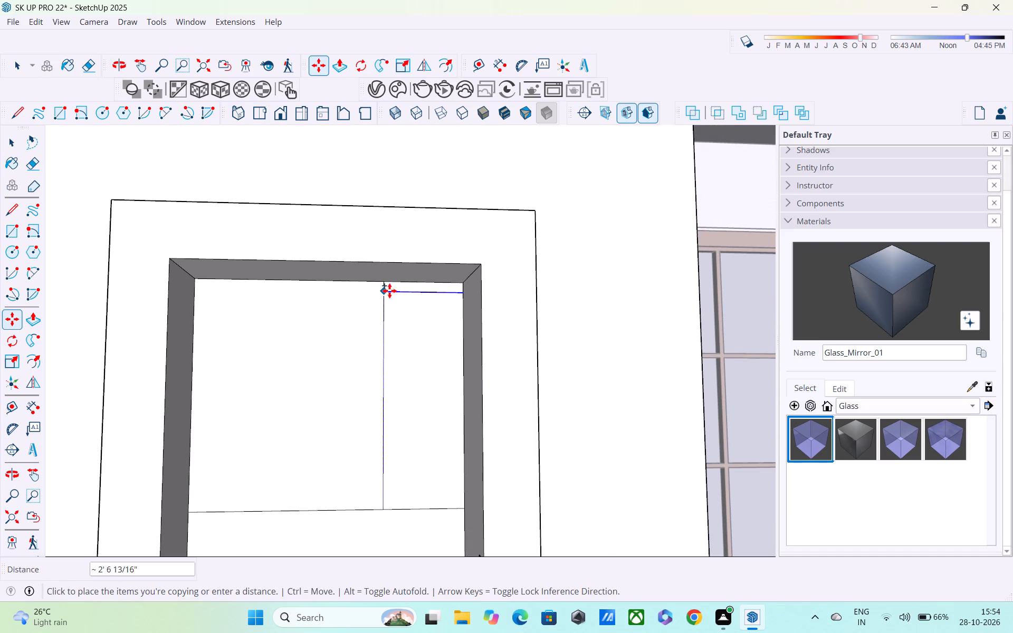
{"action": "left_click", "coordinate": [388, 285]}
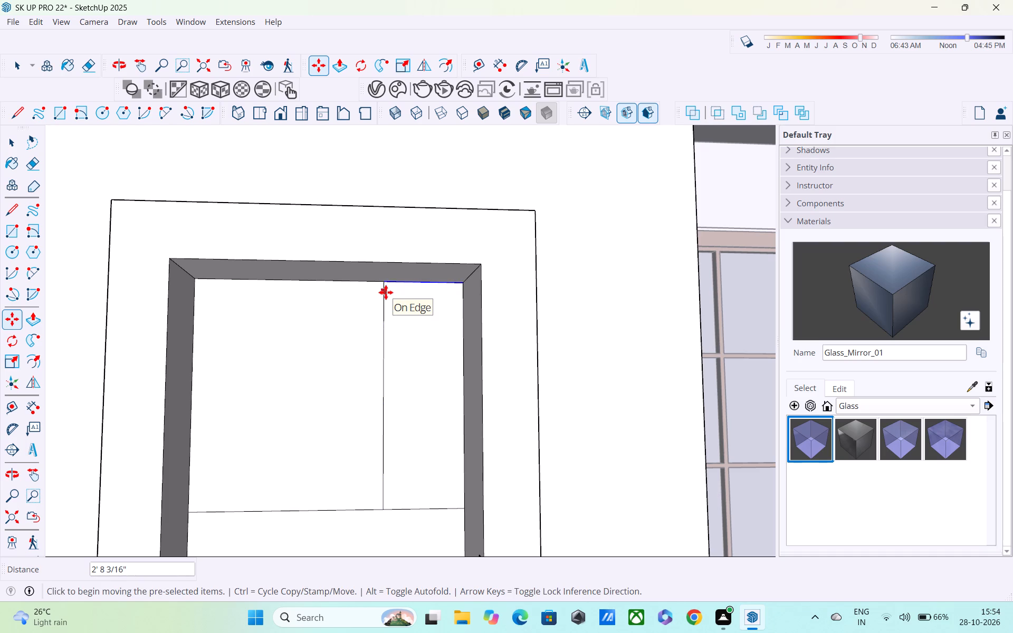
{"action": "type", "text": "/5"}
{"action": "key", "text": "Return"}
Push/Pull the uppermost full-width band of the recess's back face outward by 2".
{"action": "scroll", "coordinate": [386, 292], "scroll_direction": "up", "scroll_amount": 1}
{"action": "scroll", "coordinate": [378, 301], "scroll_direction": "down", "scroll_amount": 6}
{"action": "middle_click_drag", "start_coordinate": [397, 424], "coordinate": [388, 323], "text": "shift"}
{"action": "scroll", "coordinate": [388, 322], "scroll_direction": "down", "scroll_amount": 7}
{"action": "key", "text": "space"}
{"action": "key", "text": "p"}
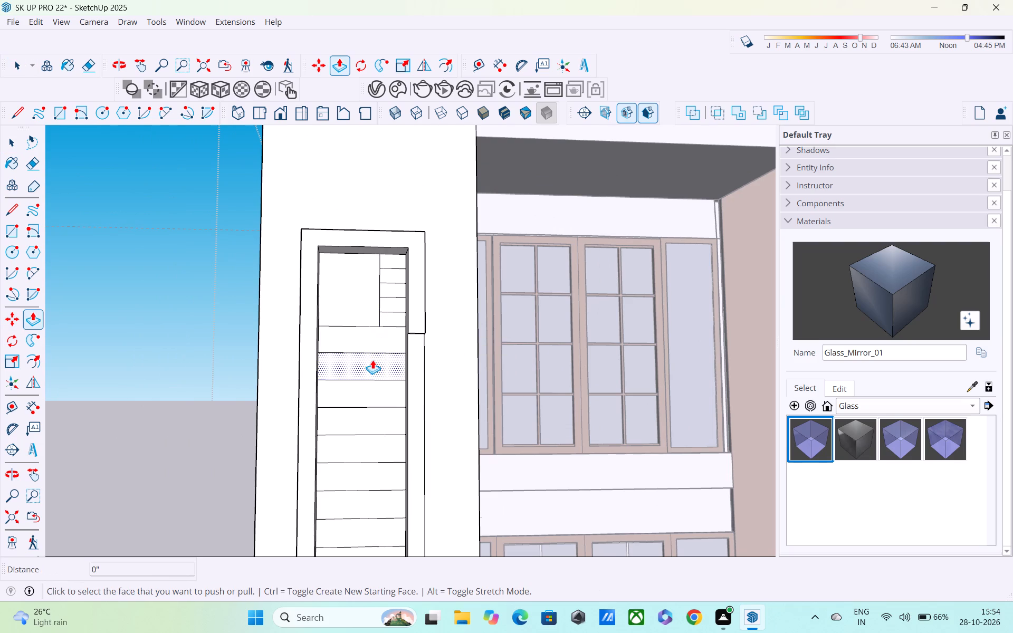
{"action": "scroll", "coordinate": [372, 358], "scroll_direction": "up", "scroll_amount": 4}
{"action": "left_click", "coordinate": [360, 335]}
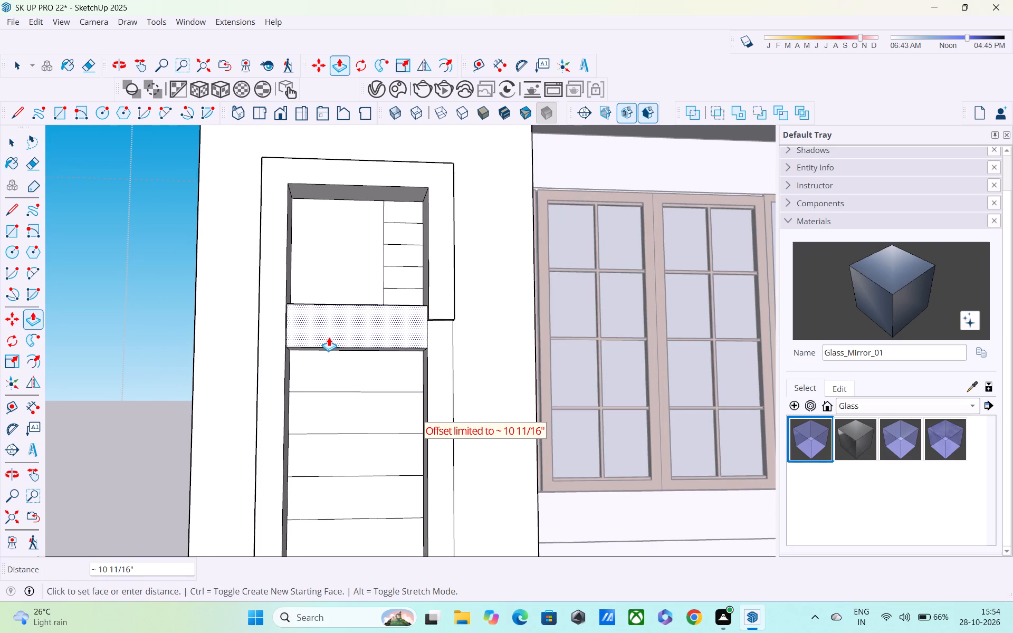
{"action": "type", "text": "2\""}
{"action": "key", "text": "Return"}
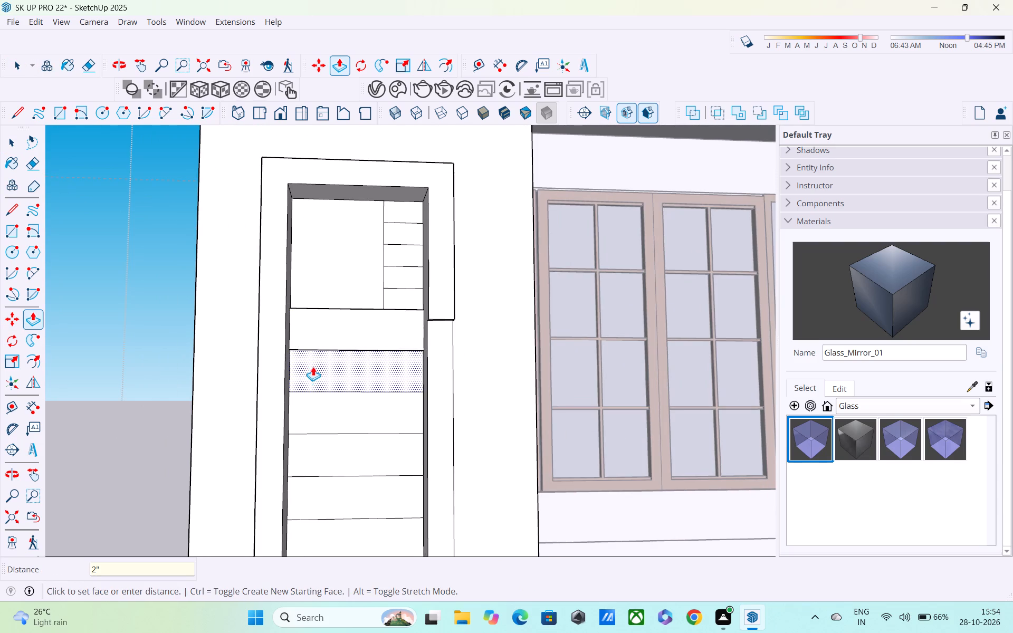
Repeat the 2" pull on the remaining full-width bands down the recess's back face.
{"action": "double_click", "coordinate": [311, 371]}
{"action": "double_click", "coordinate": [311, 406]}
{"action": "double_click", "coordinate": [316, 442]}
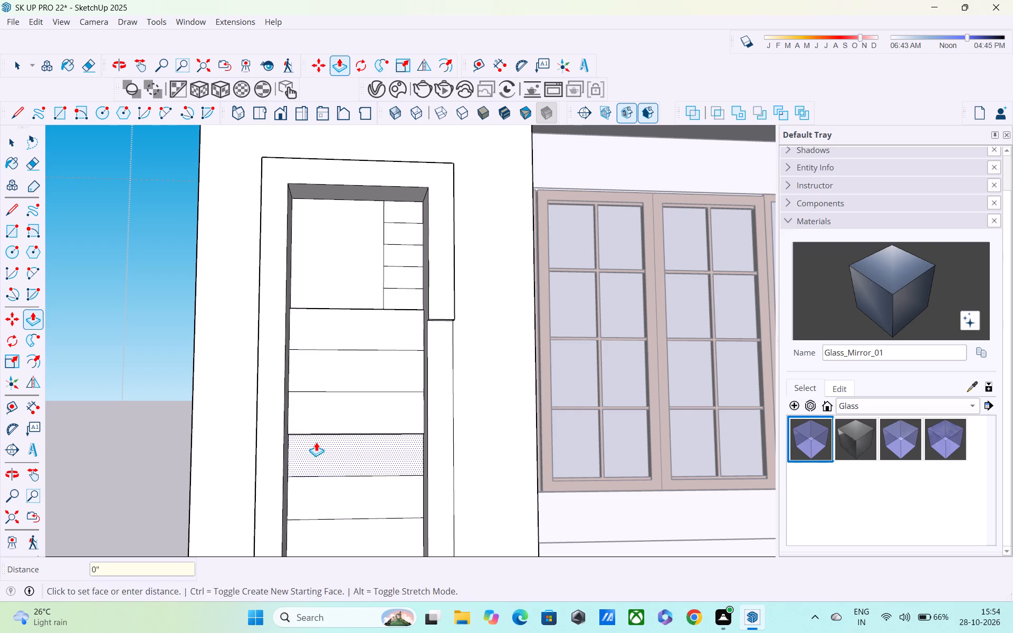
{"action": "middle_click_drag", "start_coordinate": [328, 458], "coordinate": [343, 281]}
{"action": "double_click", "coordinate": [350, 314]}
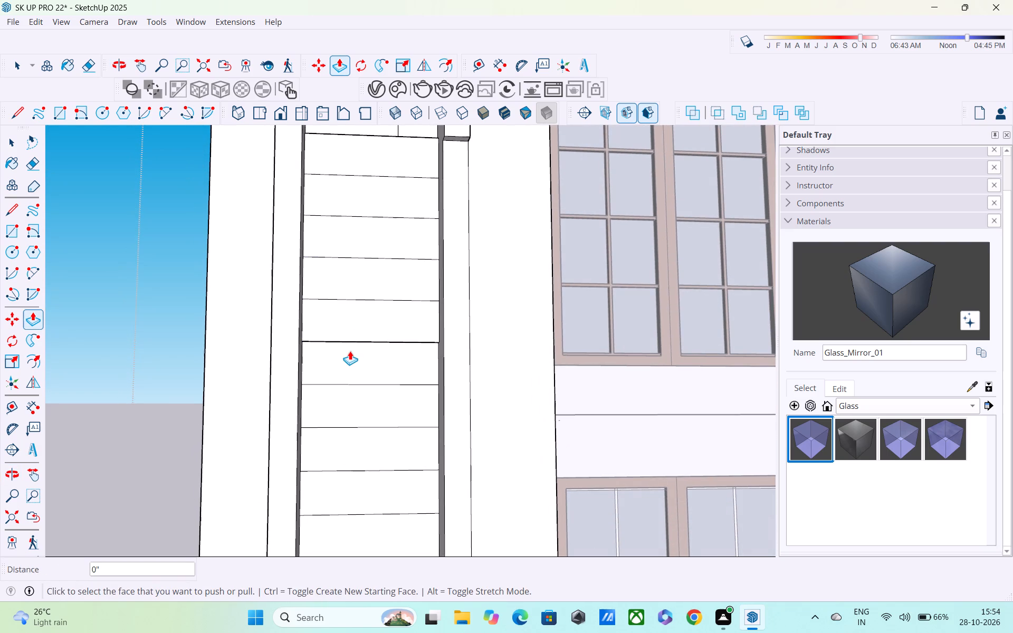
{"action": "double_click", "coordinate": [350, 352]}
{"action": "double_click", "coordinate": [351, 405]}
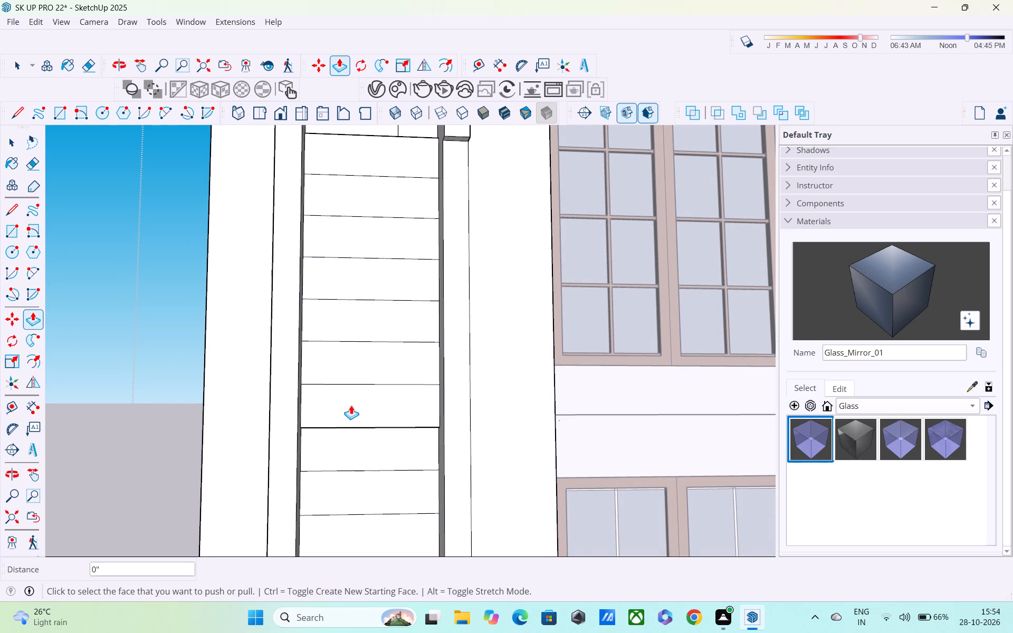
{"action": "scroll", "coordinate": [351, 430], "scroll_direction": "up", "scroll_amount": 2}
{"action": "double_click", "coordinate": [351, 430]}
{"action": "double_click", "coordinate": [351, 490]}
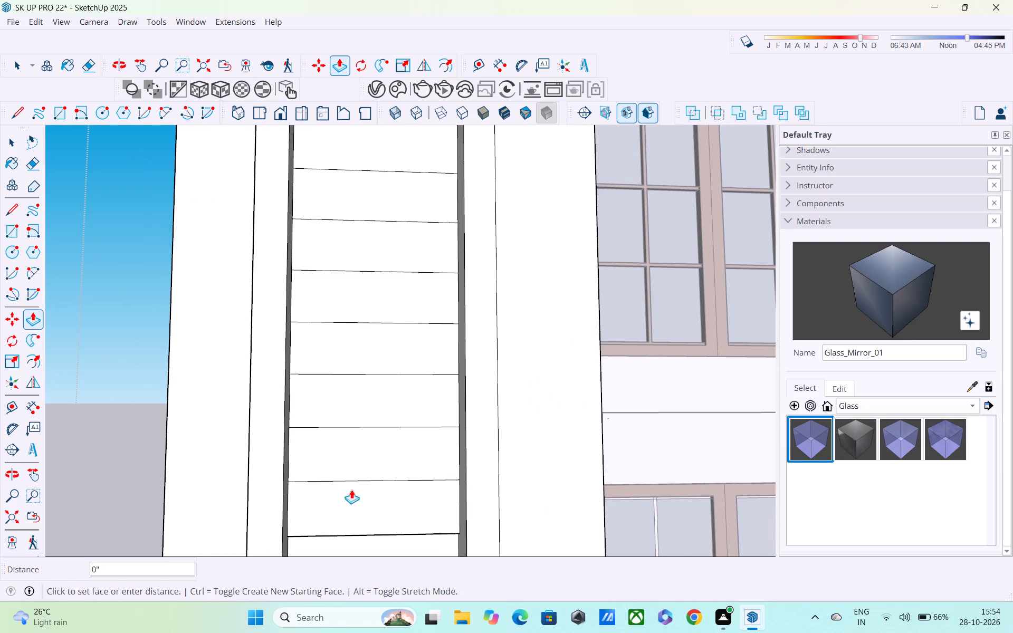
{"action": "middle_click_drag", "start_coordinate": [351, 497], "coordinate": [356, 322], "text": "shift"}
{"action": "double_click", "coordinate": [358, 390]}
{"action": "double_click", "coordinate": [358, 427]}
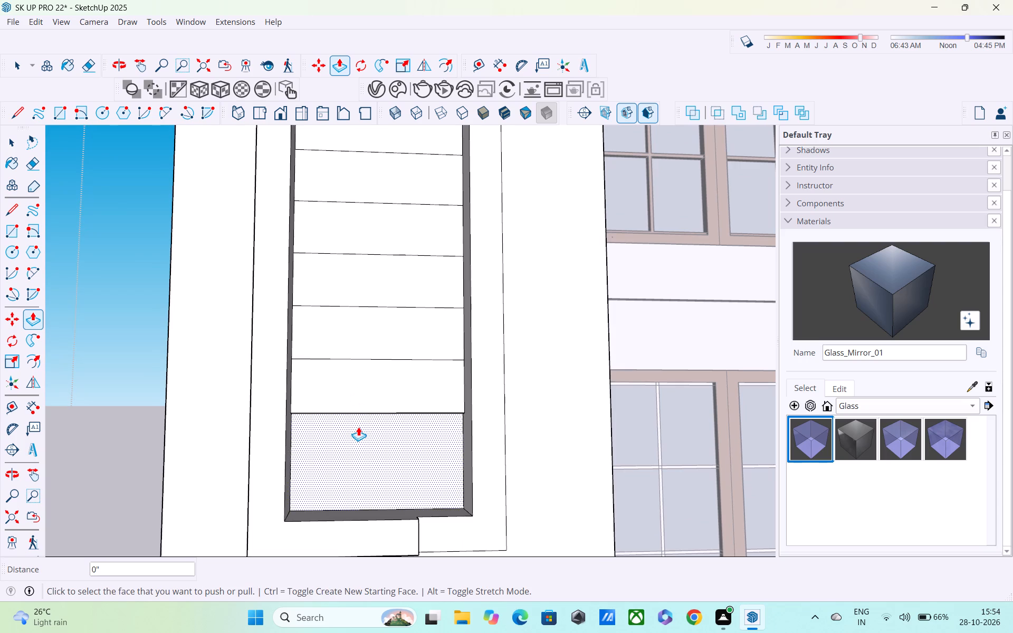
Push/Pull the five small stacked panels beside the large top panel outward by 2".
{"action": "scroll", "coordinate": [373, 398], "scroll_direction": "down", "scroll_amount": 5}
{"action": "middle_click_drag", "start_coordinate": [380, 381], "coordinate": [388, 615], "text": "shift"}
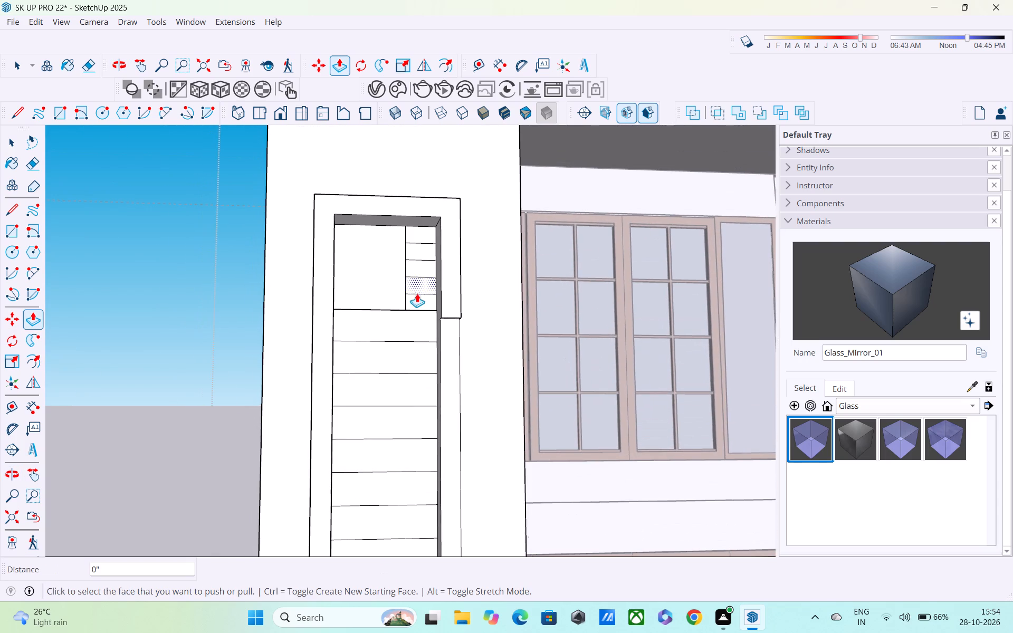
{"action": "left_click", "coordinate": [415, 301]}
{"action": "left_click", "coordinate": [415, 298]}
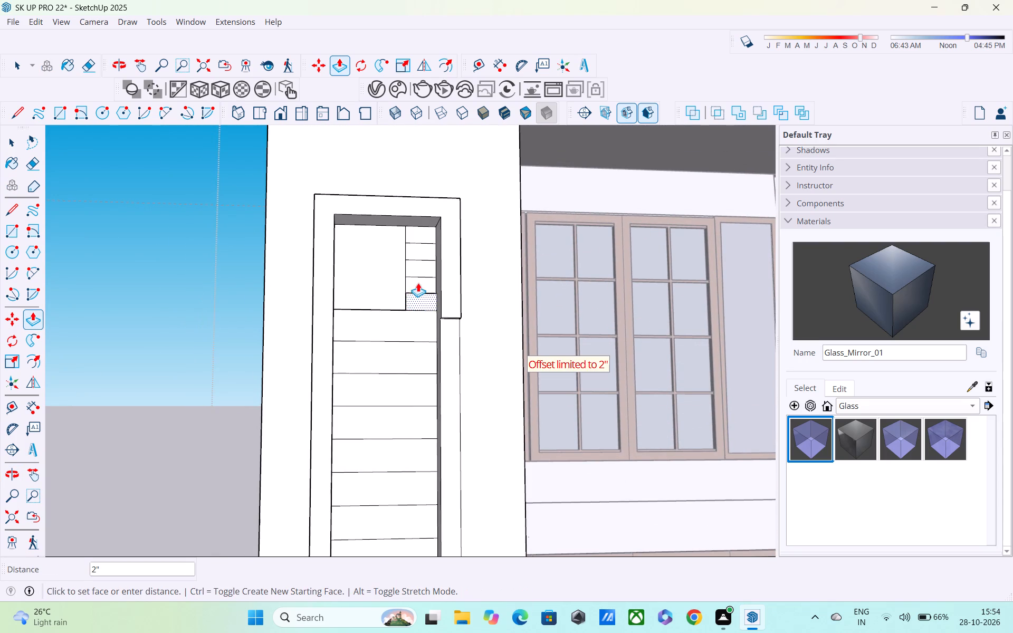
{"action": "scroll", "coordinate": [418, 275], "scroll_direction": "up", "scroll_amount": 9}
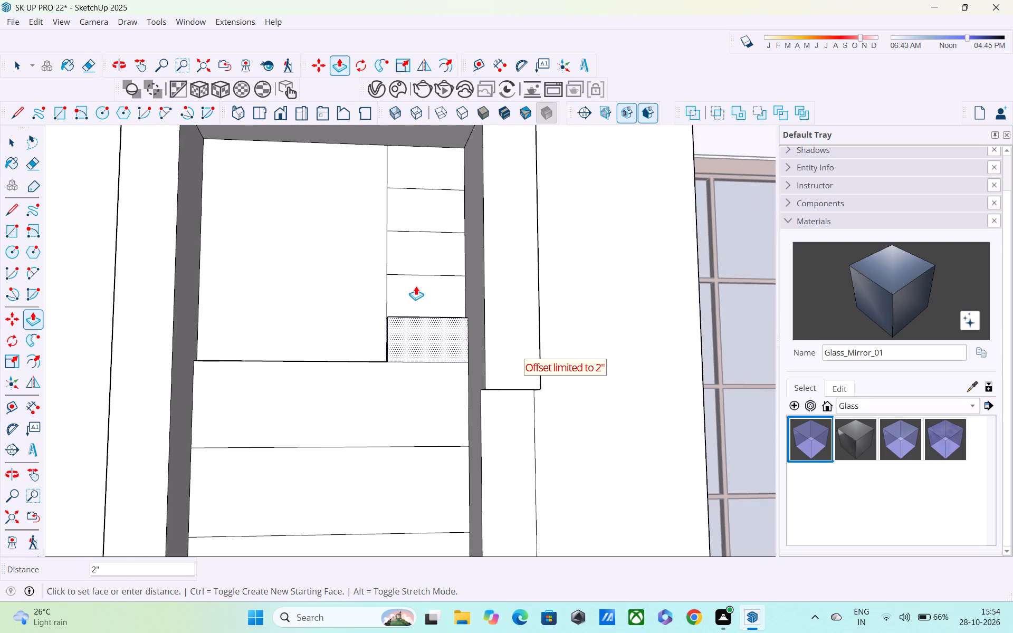
{"action": "double_click", "coordinate": [411, 301]}
{"action": "key", "text": "Escape"}
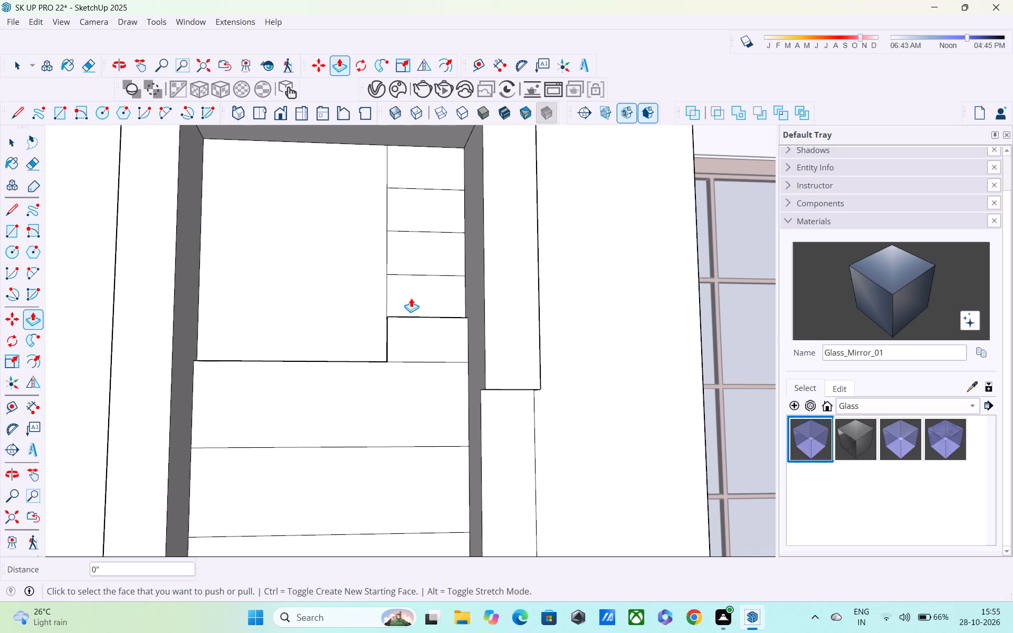
{"action": "double_click", "coordinate": [411, 294]}
{"action": "double_click", "coordinate": [415, 256]}
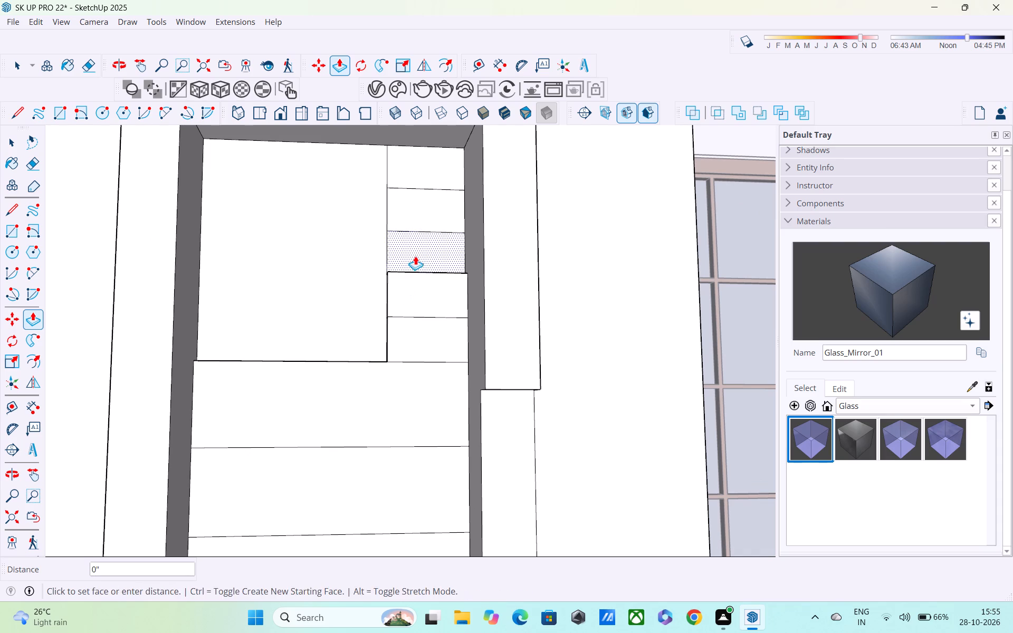
{"action": "double_click", "coordinate": [422, 209]}
{"action": "double_click", "coordinate": [423, 164]}
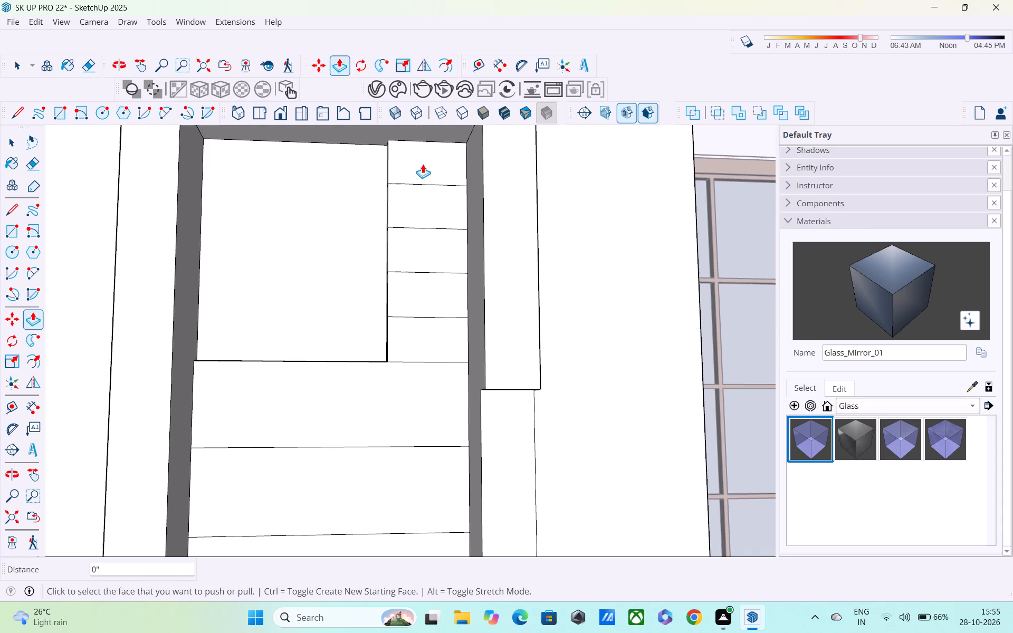
Examine the recess's raised bands and the plain wall face around it from several angles.
{"action": "scroll", "coordinate": [423, 164], "scroll_direction": "up", "scroll_amount": 1}
{"action": "scroll", "coordinate": [423, 164], "scroll_direction": "down", "scroll_amount": 7}
{"action": "scroll", "coordinate": [416, 226], "scroll_direction": "down", "scroll_amount": 4}
{"action": "middle_click_drag", "start_coordinate": [413, 239], "coordinate": [264, 333]}
{"action": "scroll", "coordinate": [264, 333], "scroll_direction": "up", "scroll_amount": 1}
{"action": "scroll", "coordinate": [263, 314], "scroll_direction": "down", "scroll_amount": 5}
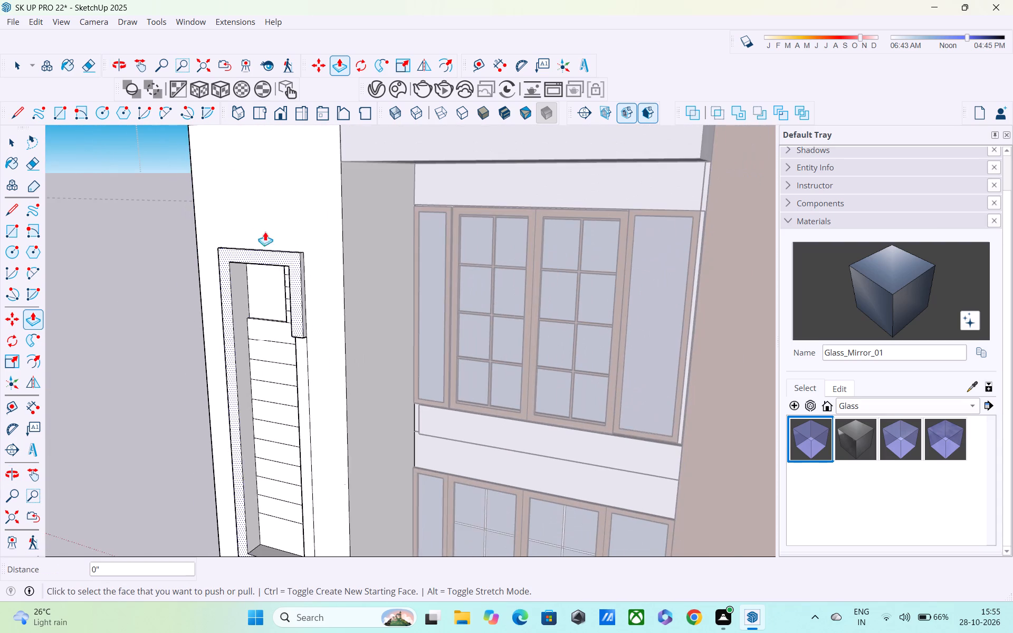
{"action": "scroll", "coordinate": [267, 197], "scroll_direction": "down", "scroll_amount": 3}
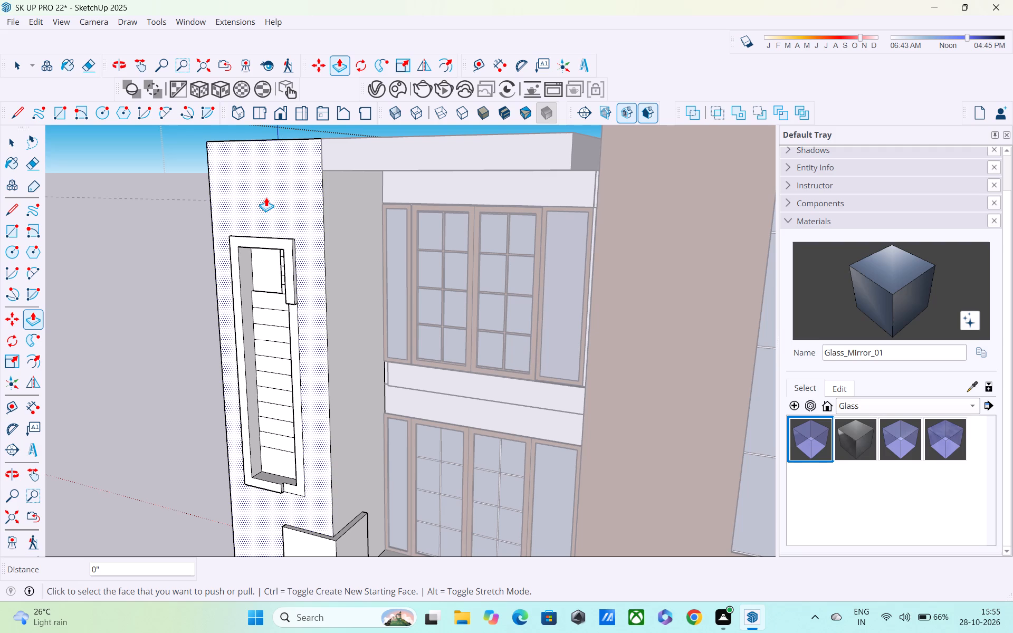
{"action": "middle_click_drag", "start_coordinate": [344, 390], "coordinate": [363, 309]}
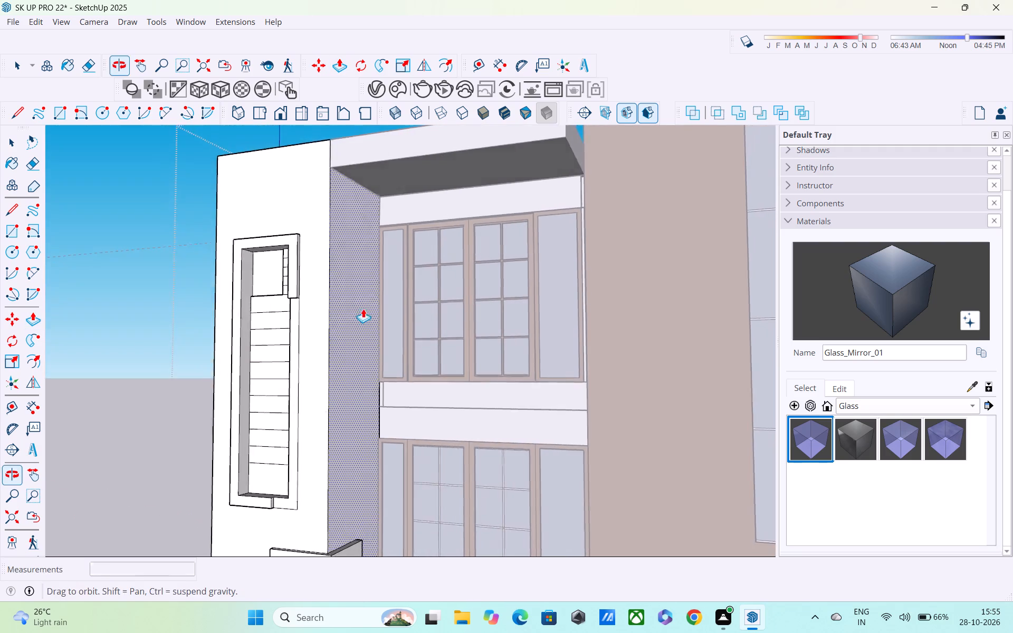
{"action": "scroll", "coordinate": [326, 312], "scroll_direction": "down", "scroll_amount": 5}
{"action": "middle_click_drag", "start_coordinate": [317, 338], "coordinate": [374, 299]}
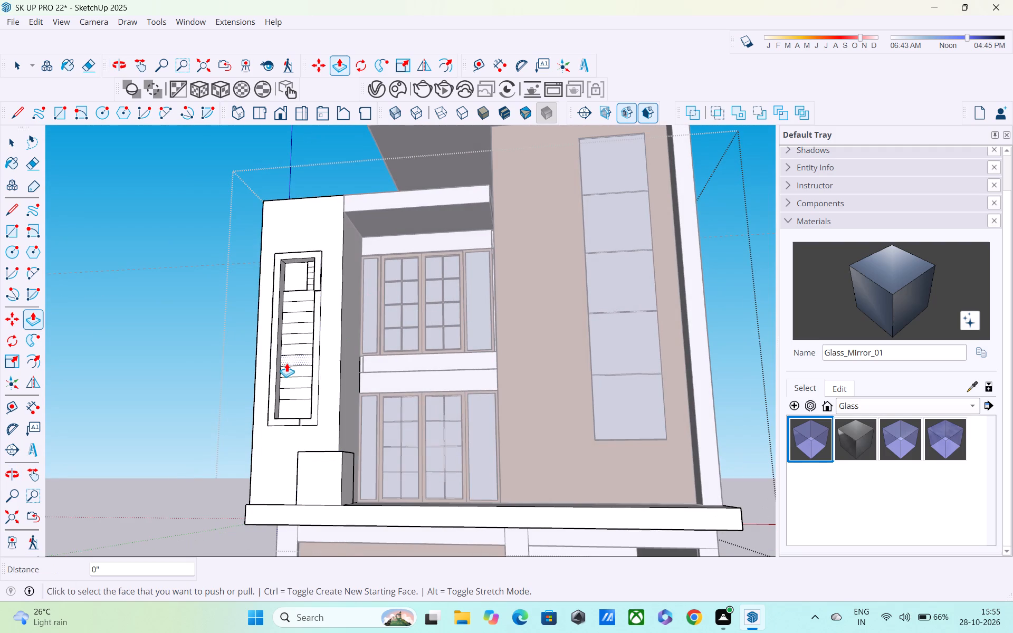
{"action": "key", "text": "space"}
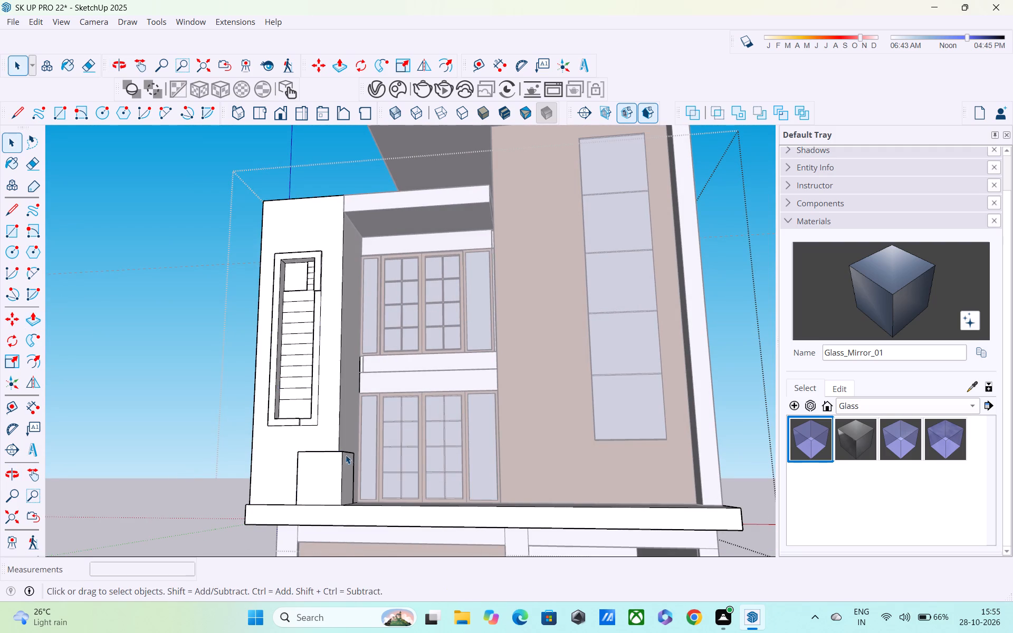
{"action": "scroll", "coordinate": [346, 458], "scroll_direction": "up", "scroll_amount": 4}
{"action": "middle_click_drag", "start_coordinate": [280, 461], "coordinate": [400, 456]}
{"action": "scroll", "coordinate": [303, 423], "scroll_direction": "up", "scroll_amount": 5}
{"action": "scroll", "coordinate": [293, 409], "scroll_direction": "down", "scroll_amount": 4}
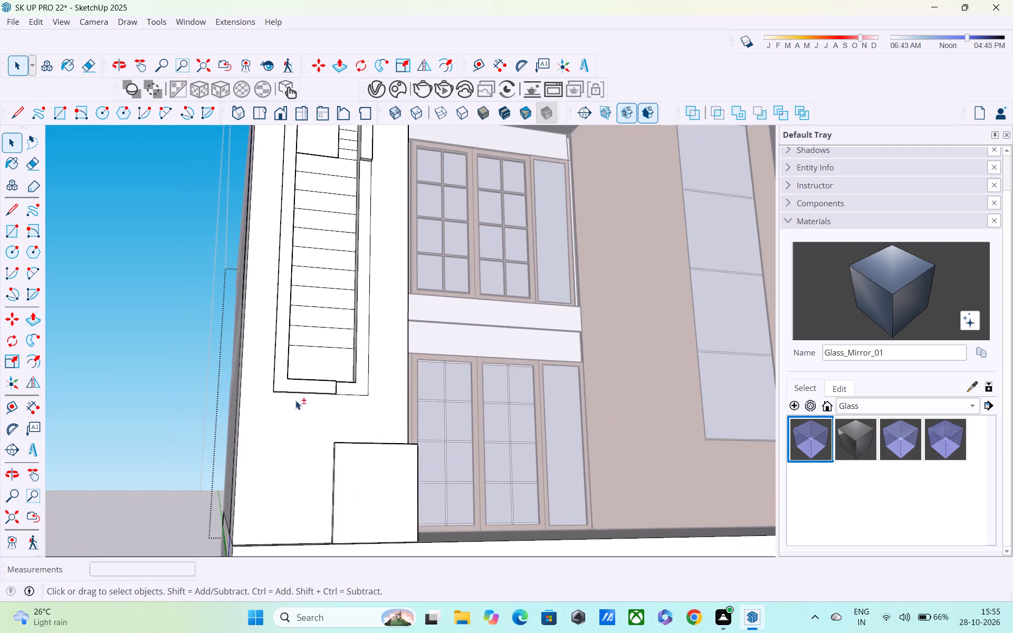
Copy the top front edge of the recessed wall 27' 2" down to its base, divided into 50 equally spaced copies.
{"action": "middle_click_drag", "start_coordinate": [295, 400], "coordinate": [337, 538], "text": "shift"}
{"action": "scroll", "coordinate": [343, 335], "scroll_direction": "down", "scroll_amount": 3}
{"action": "middle_click_drag", "start_coordinate": [343, 330], "coordinate": [346, 488], "text": "shift"}
{"action": "scroll", "coordinate": [348, 349], "scroll_direction": "up", "scroll_amount": 5}
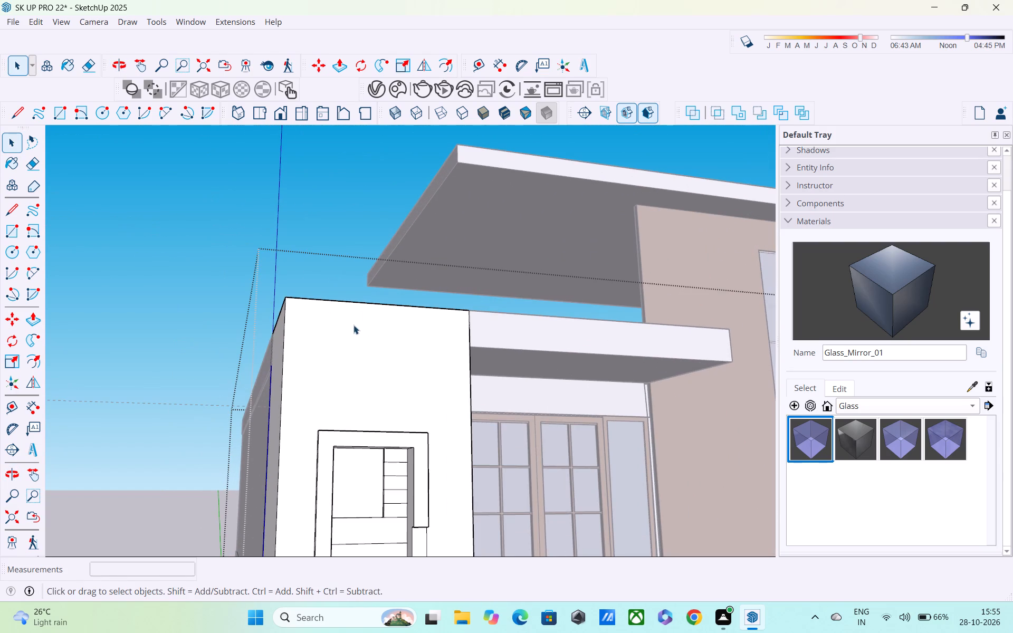
{"action": "left_click", "coordinate": [358, 303]}
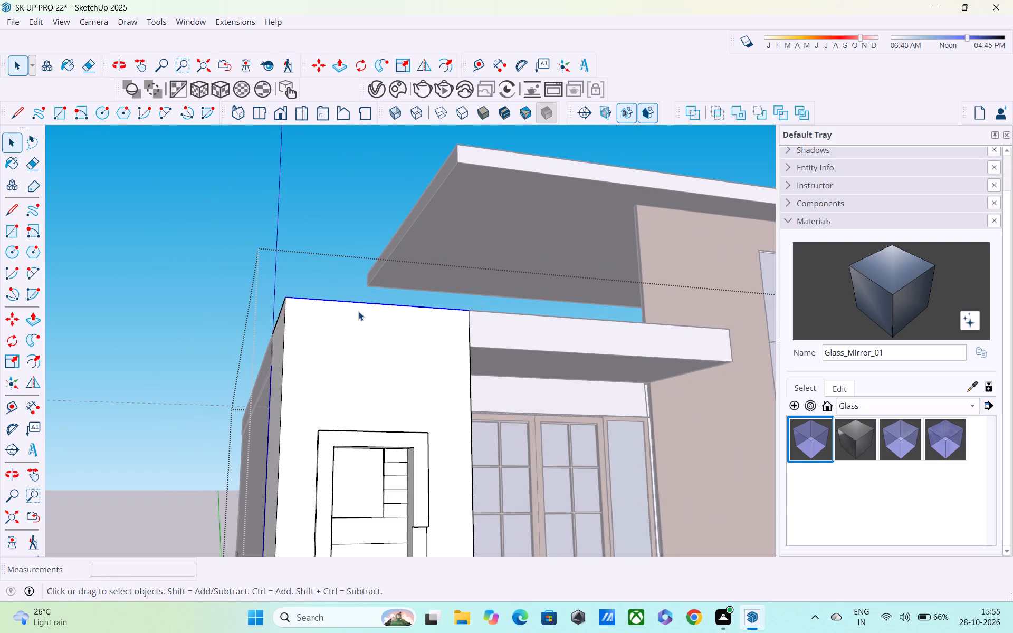
{"action": "middle_click_drag", "start_coordinate": [365, 301], "coordinate": [314, 299]}
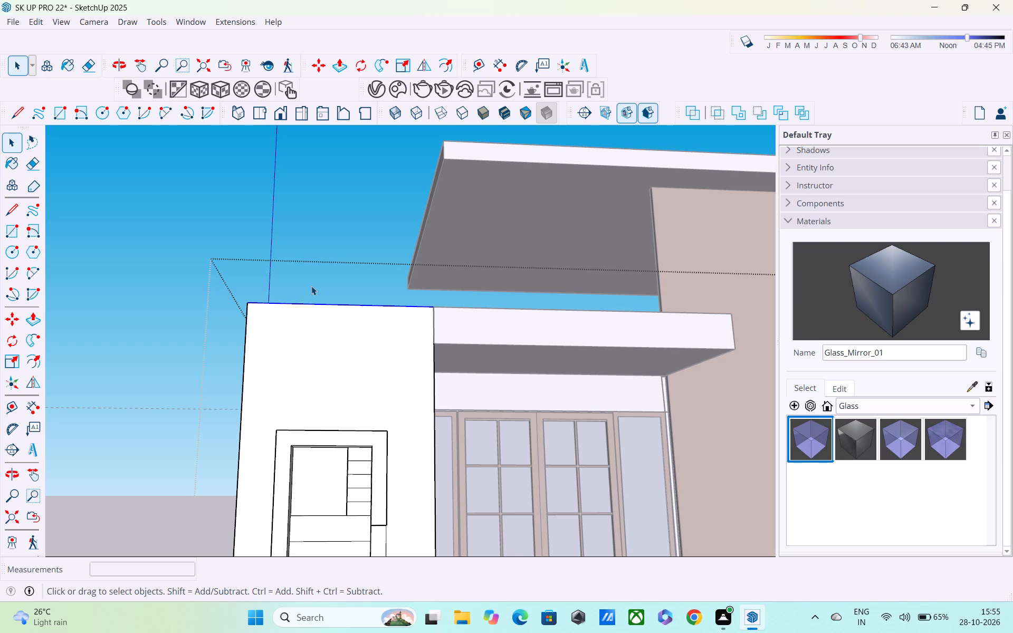
{"action": "key", "text": "m"}
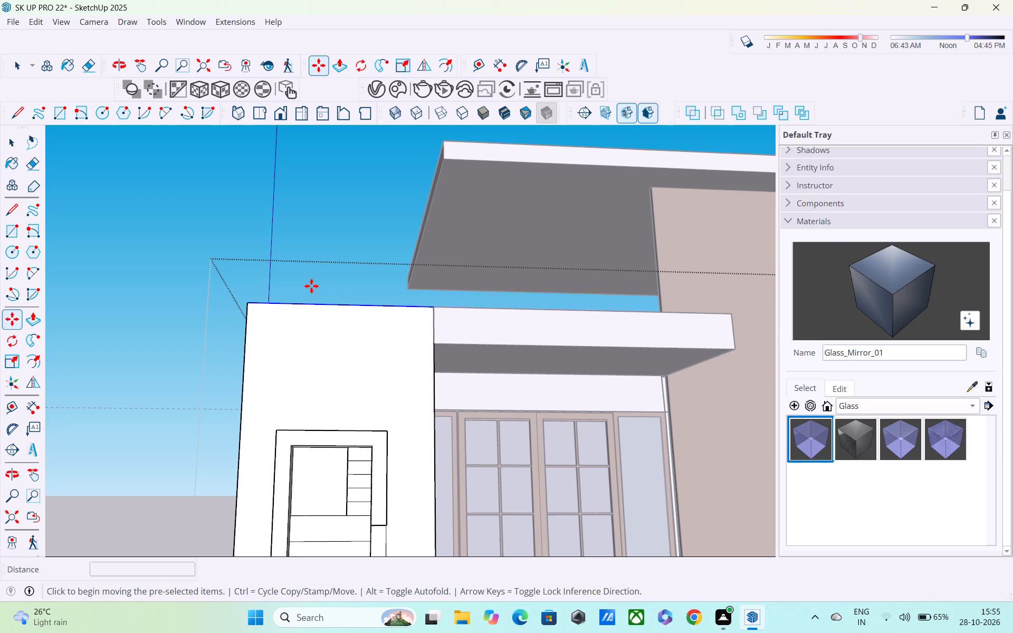
{"action": "scroll", "coordinate": [311, 286], "scroll_direction": "up", "scroll_amount": 1}
{"action": "left_click", "coordinate": [234, 308]}
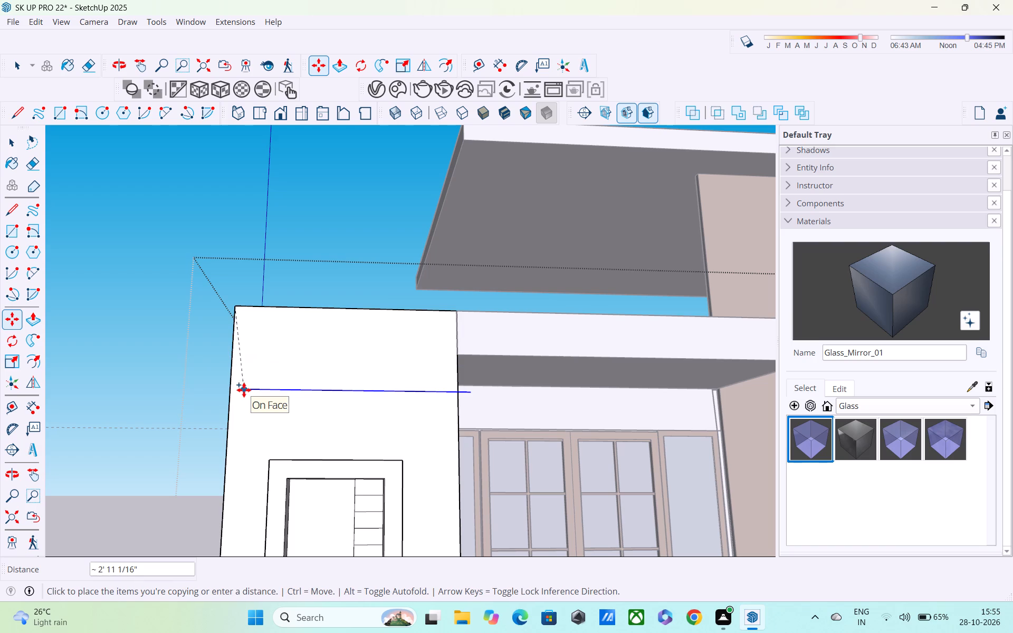
{"action": "middle_click_drag", "start_coordinate": [244, 390], "coordinate": [254, 209], "text": "shift"}
{"action": "scroll", "coordinate": [255, 224], "scroll_direction": "down", "scroll_amount": 5}
{"action": "middle_click_drag", "start_coordinate": [249, 388], "coordinate": [278, 231]}
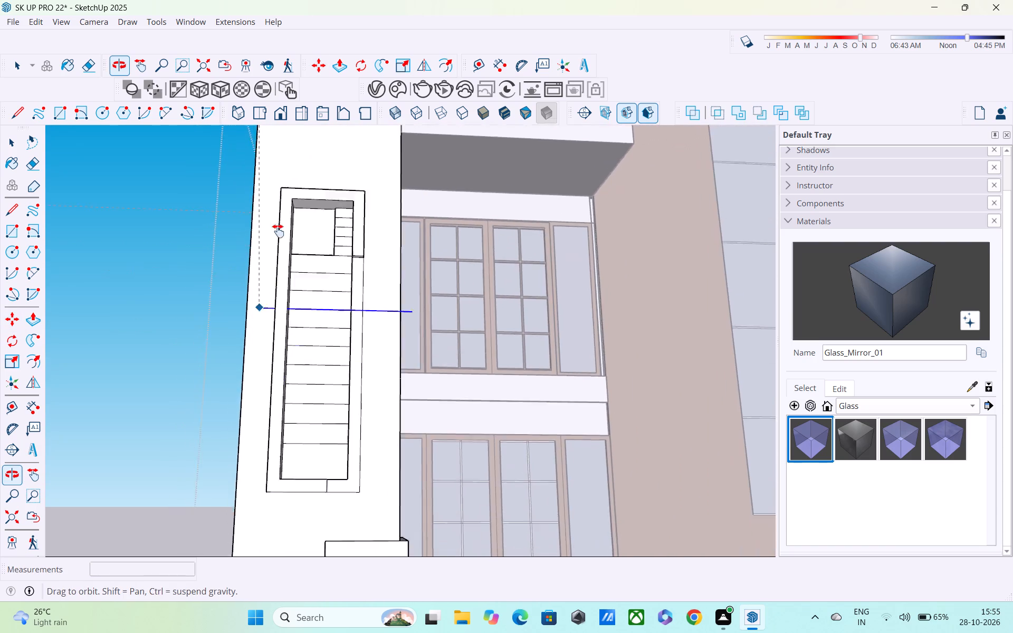
{"action": "middle_click_drag", "start_coordinate": [278, 231], "coordinate": [293, 179]}
{"action": "middle_click_drag", "start_coordinate": [294, 450], "coordinate": [321, 296]}
{"action": "middle_click_drag", "start_coordinate": [299, 337], "coordinate": [300, 405]}
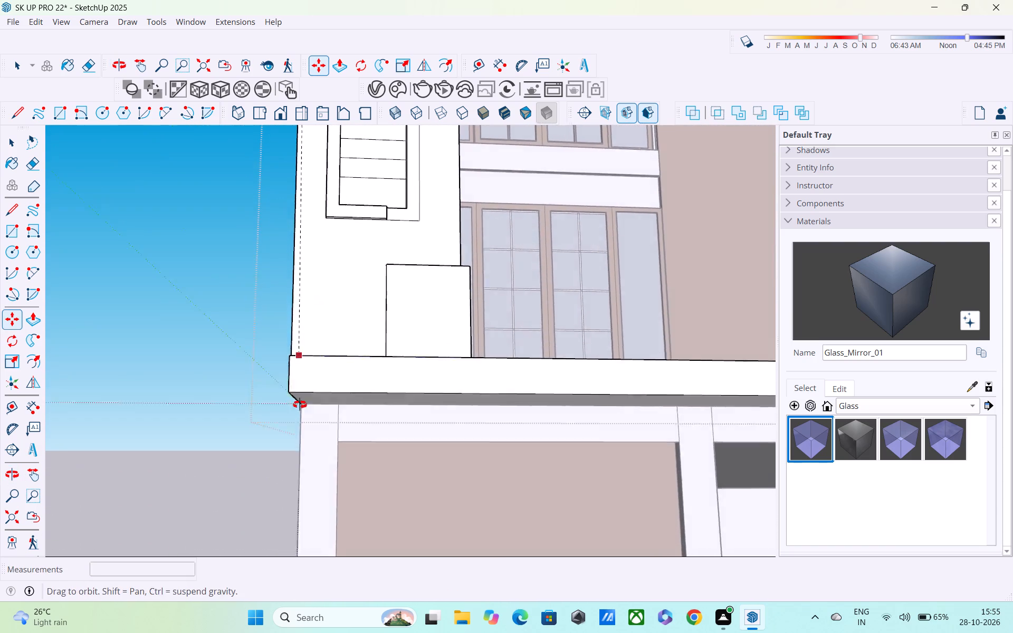
{"action": "middle_click_drag", "start_coordinate": [300, 405], "coordinate": [312, 445]}
{"action": "scroll", "coordinate": [301, 425], "scroll_direction": "up", "scroll_amount": 4}
{"action": "left_click", "coordinate": [311, 434]}
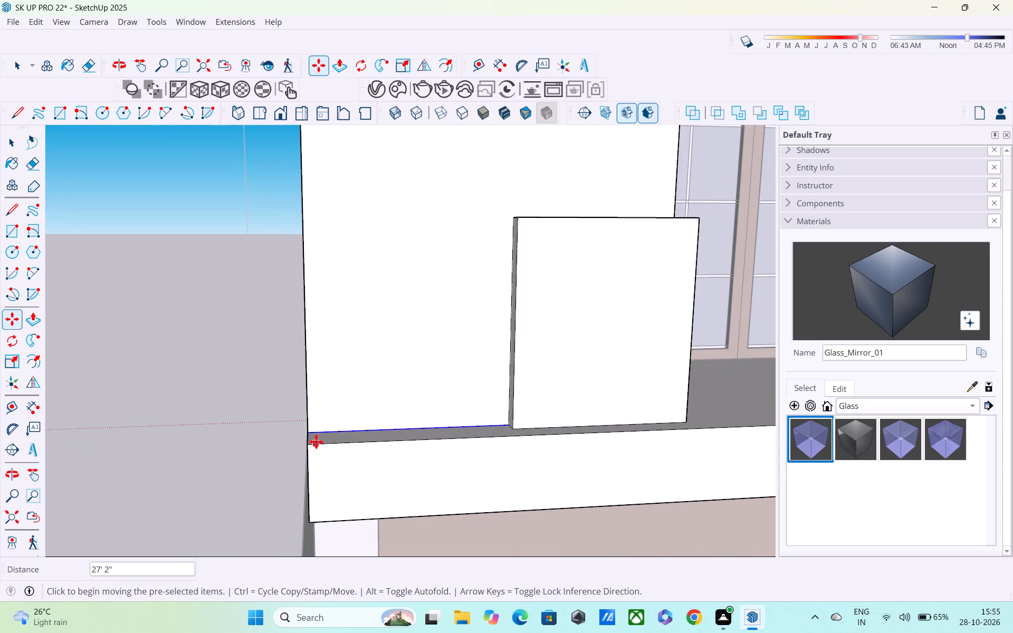
{"action": "type", "text": "/50"}
{"action": "key", "text": "Return"}
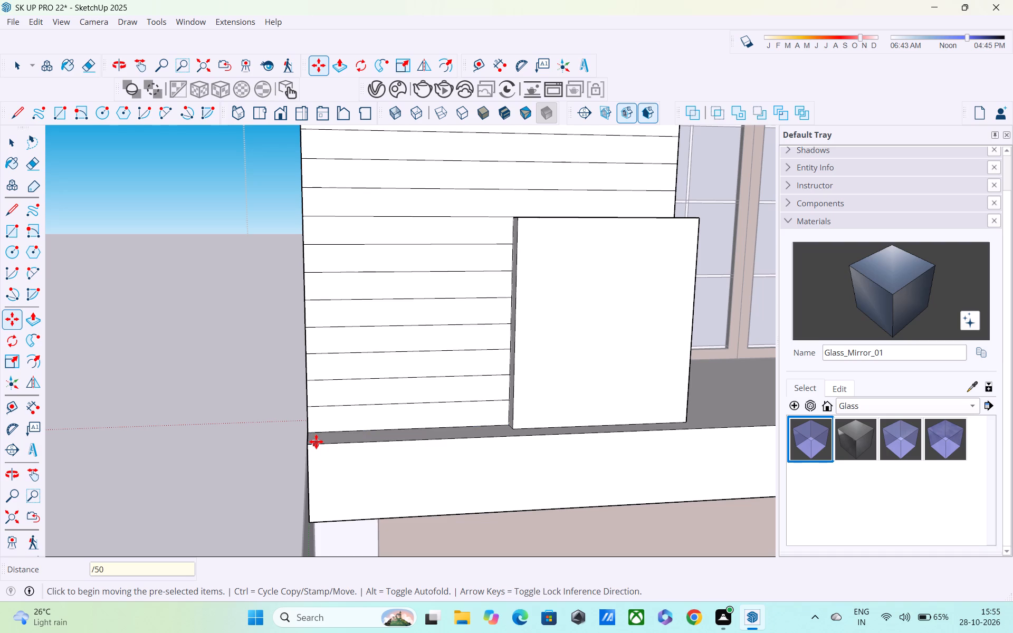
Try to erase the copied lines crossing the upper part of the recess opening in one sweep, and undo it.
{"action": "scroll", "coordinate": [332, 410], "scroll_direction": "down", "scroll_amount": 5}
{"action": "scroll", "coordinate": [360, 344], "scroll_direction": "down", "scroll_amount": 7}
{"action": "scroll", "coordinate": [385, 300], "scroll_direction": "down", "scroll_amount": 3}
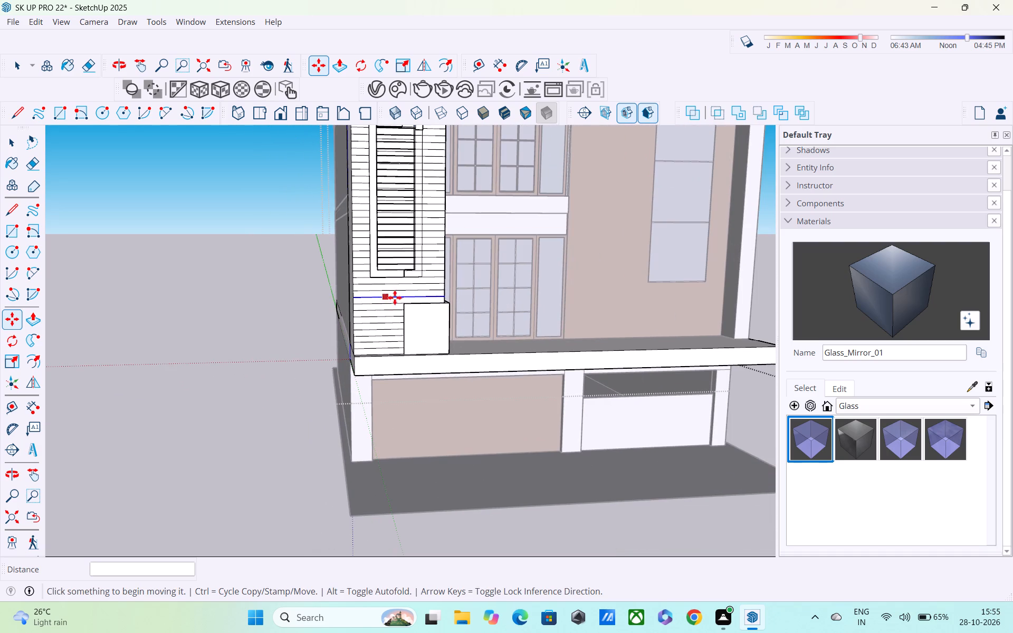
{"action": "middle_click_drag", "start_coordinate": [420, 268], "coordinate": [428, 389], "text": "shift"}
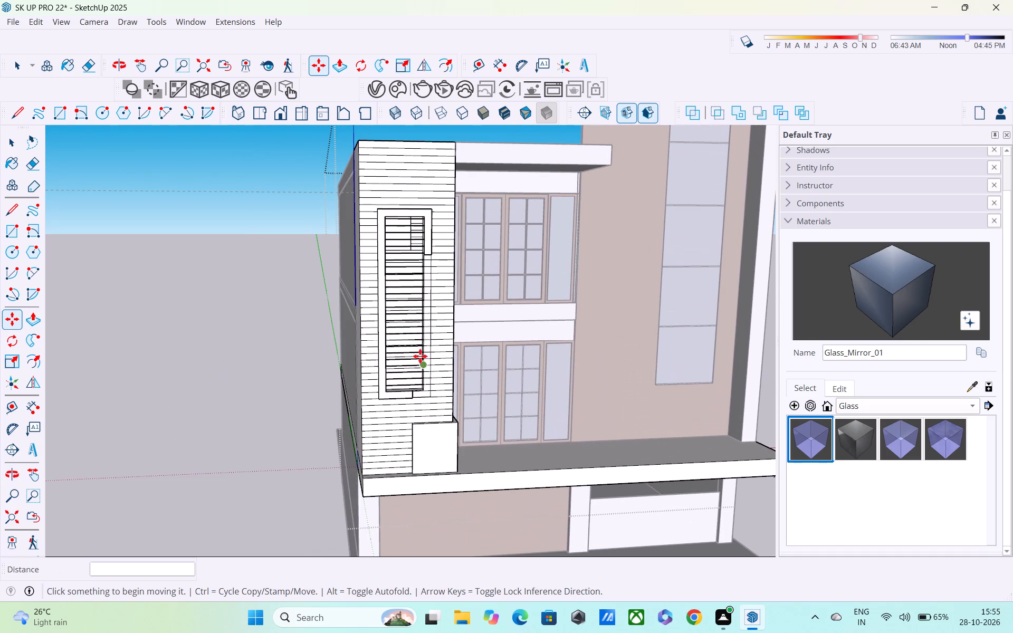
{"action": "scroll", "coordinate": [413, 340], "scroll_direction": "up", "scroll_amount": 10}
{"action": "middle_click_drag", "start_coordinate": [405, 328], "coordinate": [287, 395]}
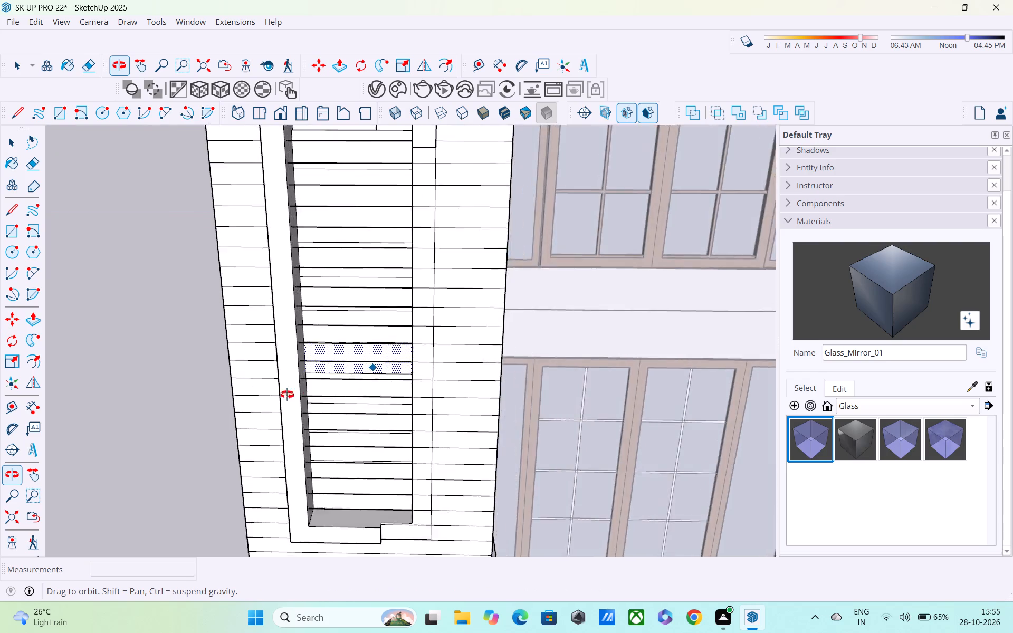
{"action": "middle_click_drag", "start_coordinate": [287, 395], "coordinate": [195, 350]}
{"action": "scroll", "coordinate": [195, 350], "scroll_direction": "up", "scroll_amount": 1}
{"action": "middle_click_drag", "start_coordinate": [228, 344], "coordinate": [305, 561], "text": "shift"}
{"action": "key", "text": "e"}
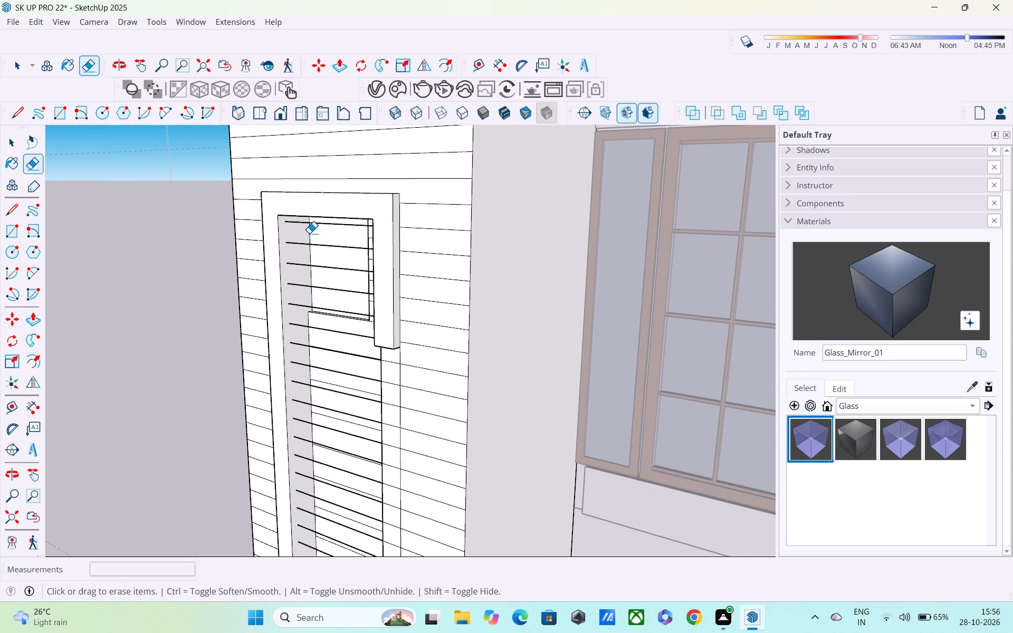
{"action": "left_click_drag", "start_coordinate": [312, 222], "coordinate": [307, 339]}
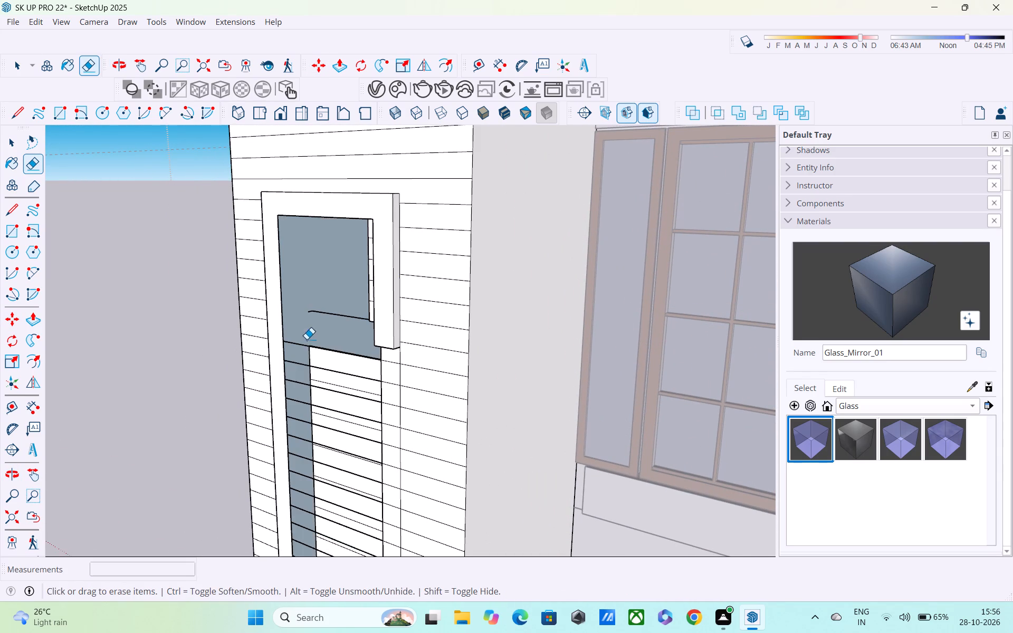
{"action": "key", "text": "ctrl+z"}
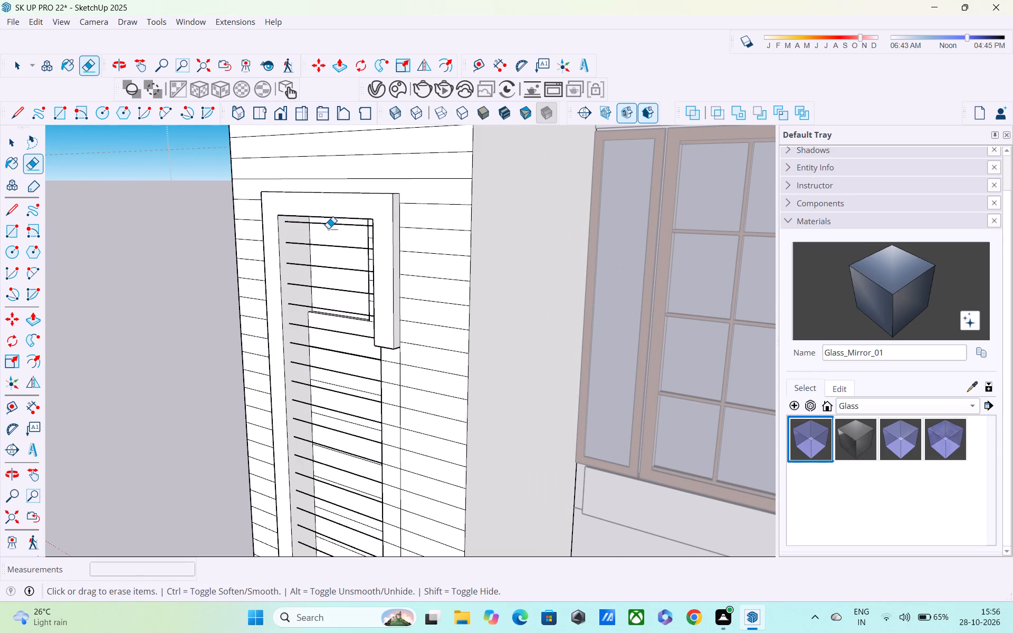
Erase, one at a time, the copied lines spanning the upper part of the recess opening.
{"action": "left_click", "coordinate": [328, 224]}
{"action": "left_click", "coordinate": [324, 247]}
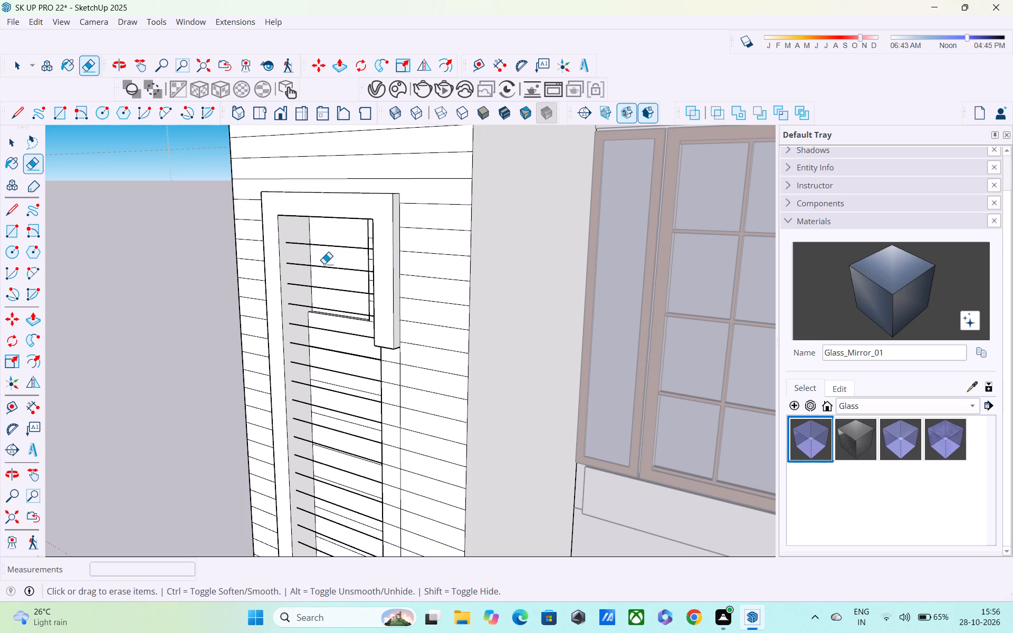
{"action": "left_click", "coordinate": [326, 246]}
{"action": "left_click", "coordinate": [326, 267]}
{"action": "left_click", "coordinate": [326, 289]}
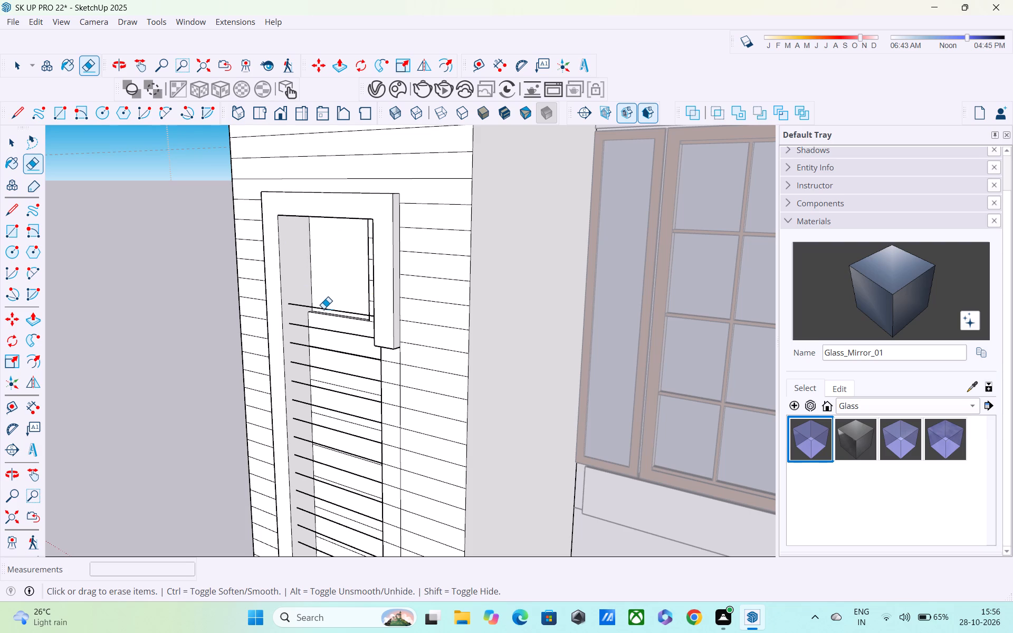
{"action": "left_click", "coordinate": [323, 309]}
{"action": "left_click", "coordinate": [320, 331]}
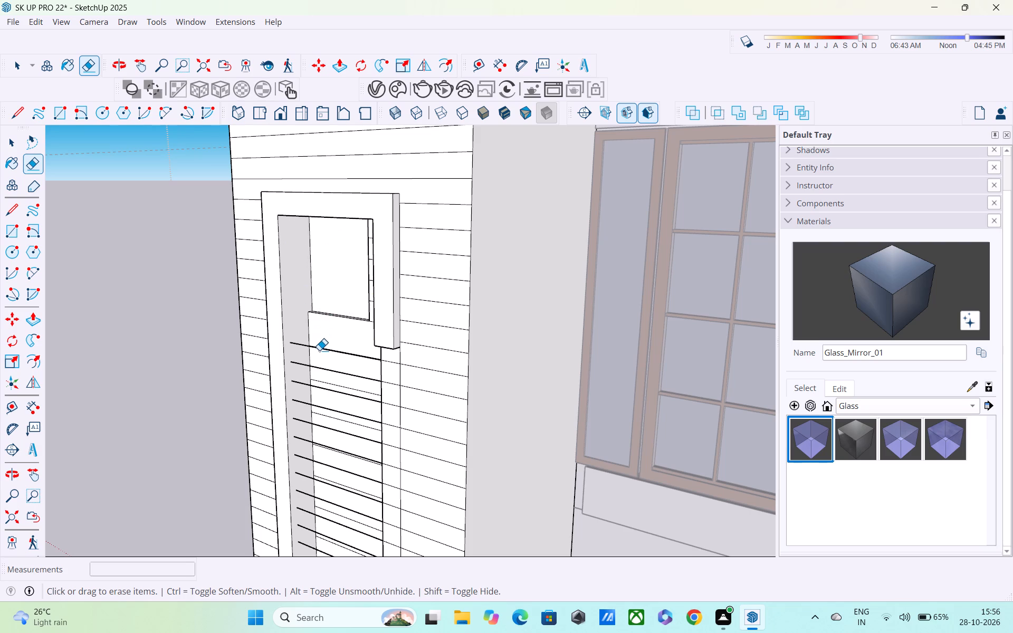
{"action": "left_click", "coordinate": [319, 350]}
{"action": "left_click", "coordinate": [318, 367]}
Erase the copied lines spanning the middle of the recess opening, keeping the recess's own faces and bands.
{"action": "middle_click_drag", "start_coordinate": [321, 404], "coordinate": [327, 373], "text": "shift"}
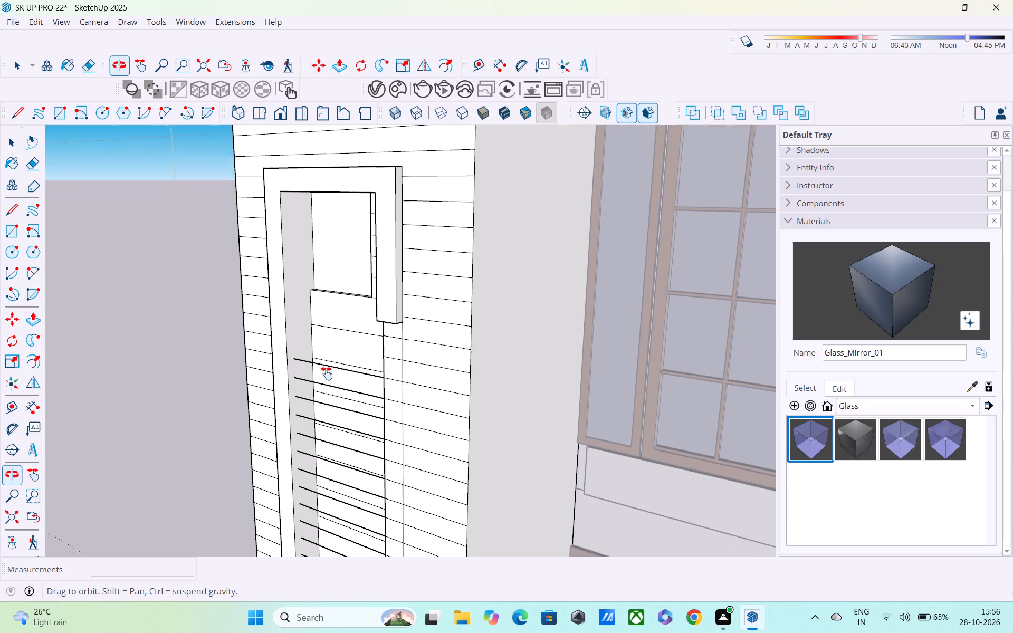
{"action": "middle_click_drag", "start_coordinate": [327, 373], "coordinate": [346, 308], "text": "shift"}
{"action": "left_click_drag", "start_coordinate": [340, 298], "coordinate": [326, 345]}
{"action": "left_click_drag", "start_coordinate": [339, 356], "coordinate": [335, 413]}
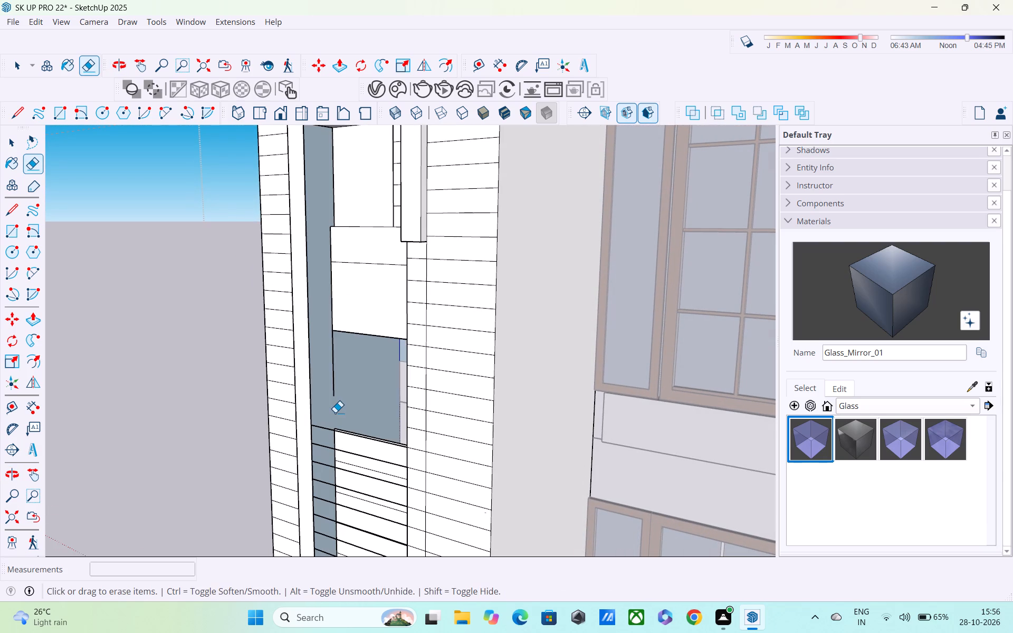
{"action": "key", "text": "ctrl+z"}
{"action": "scroll", "coordinate": [336, 417], "scroll_direction": "up", "scroll_amount": 3}
{"action": "middle_click_drag", "start_coordinate": [342, 397], "coordinate": [291, 424]}
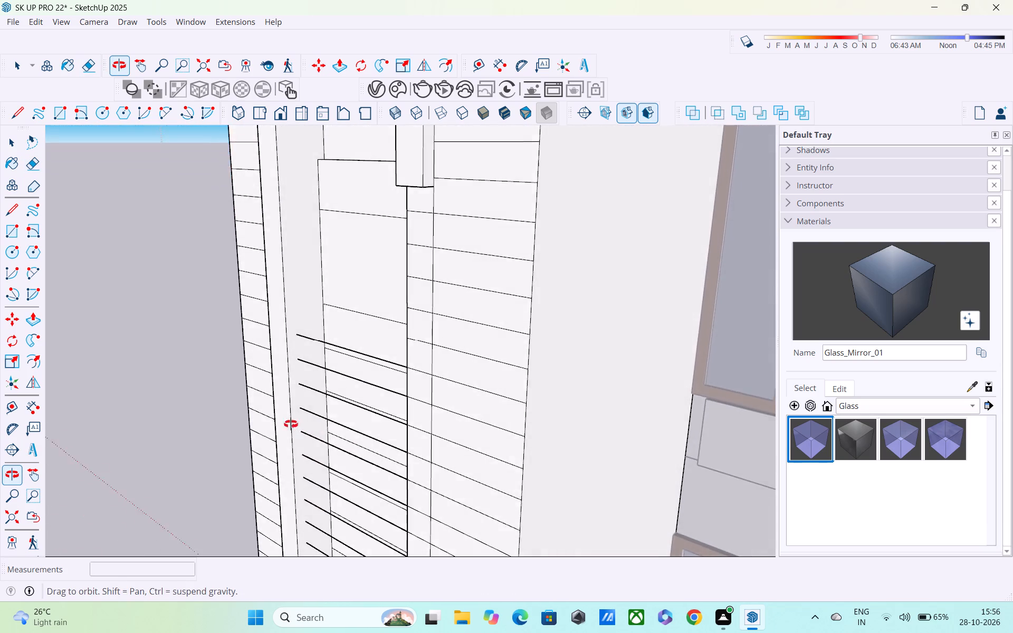
{"action": "middle_click_drag", "start_coordinate": [291, 424], "coordinate": [255, 392]}
{"action": "left_click_drag", "start_coordinate": [300, 322], "coordinate": [301, 448]}
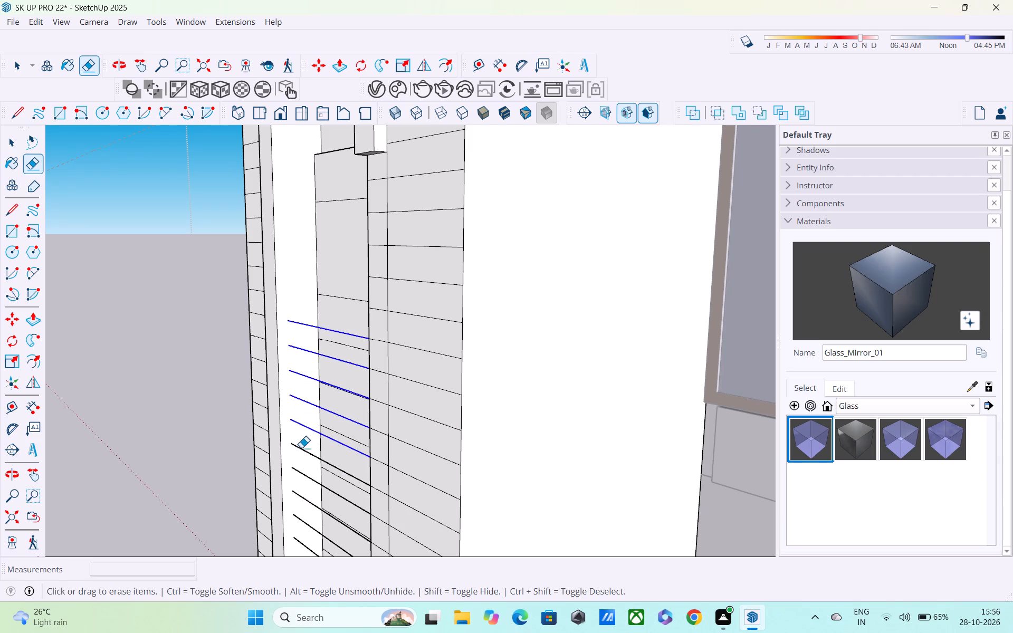
{"action": "left_click_drag", "start_coordinate": [301, 448], "coordinate": [296, 506]}
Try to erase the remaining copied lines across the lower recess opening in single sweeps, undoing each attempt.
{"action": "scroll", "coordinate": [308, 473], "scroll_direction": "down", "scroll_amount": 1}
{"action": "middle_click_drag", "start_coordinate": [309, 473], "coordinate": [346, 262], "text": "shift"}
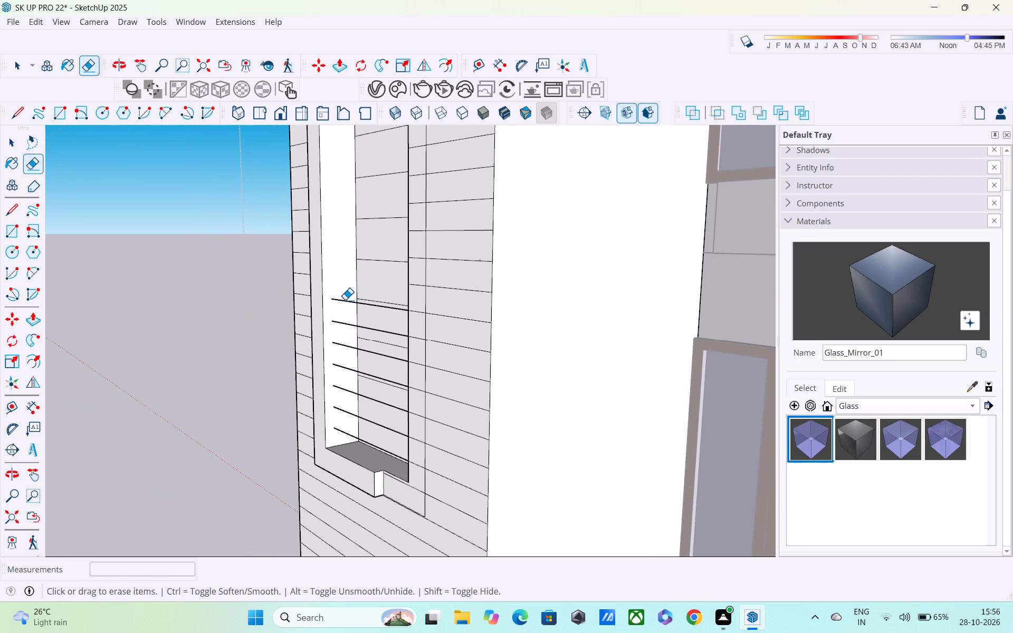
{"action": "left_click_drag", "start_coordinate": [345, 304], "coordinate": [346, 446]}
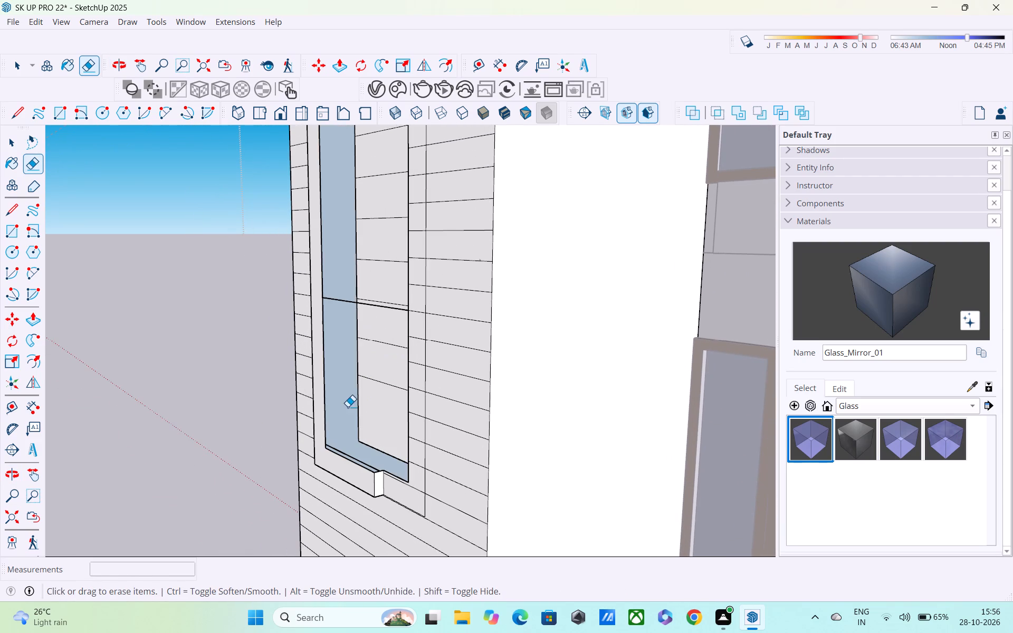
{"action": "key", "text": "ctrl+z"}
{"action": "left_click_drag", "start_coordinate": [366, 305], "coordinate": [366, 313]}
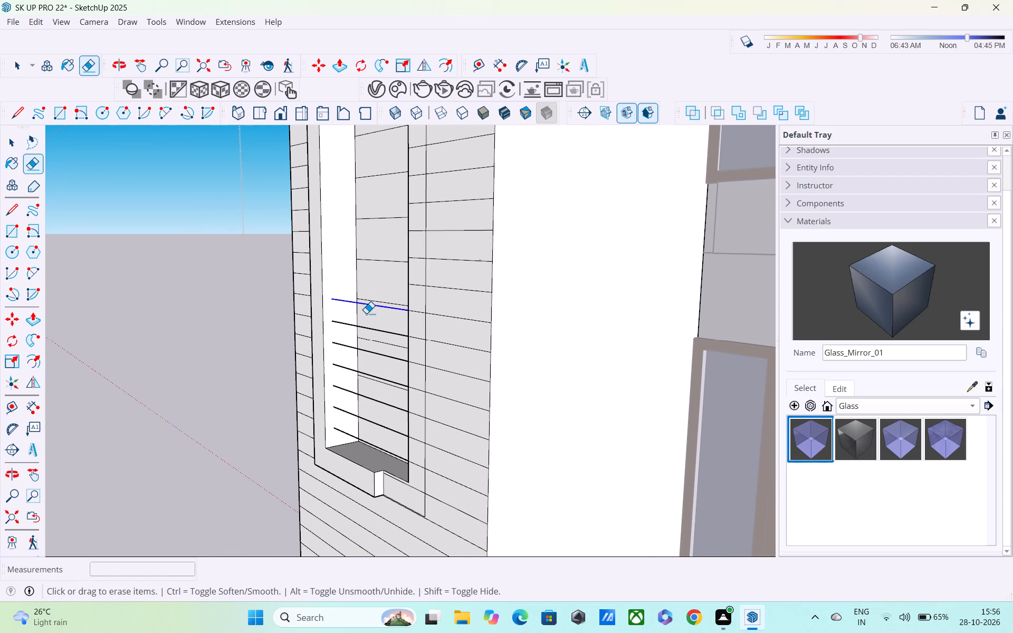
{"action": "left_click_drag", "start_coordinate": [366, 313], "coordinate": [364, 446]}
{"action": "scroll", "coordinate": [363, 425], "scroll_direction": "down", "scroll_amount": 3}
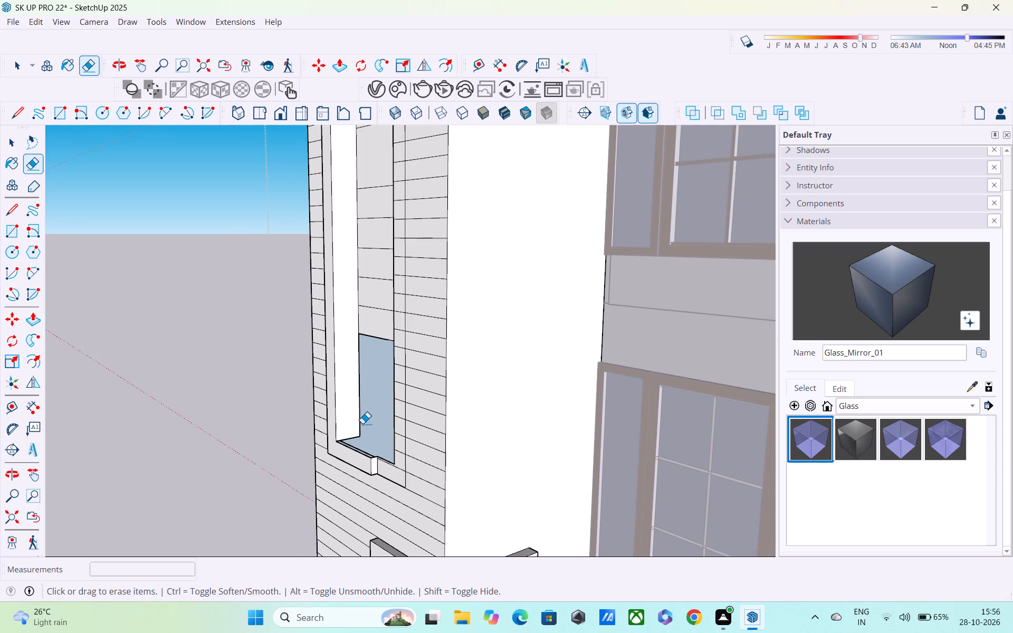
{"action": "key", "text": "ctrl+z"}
Erase the seven remaining copied lines across the lower recess opening one by one, from the bottom upward.
{"action": "scroll", "coordinate": [367, 402], "scroll_direction": "up", "scroll_amount": 4}
{"action": "middle_click_drag", "start_coordinate": [367, 443], "coordinate": [367, 493]}
{"action": "scroll", "coordinate": [368, 461], "scroll_direction": "up", "scroll_amount": 5}
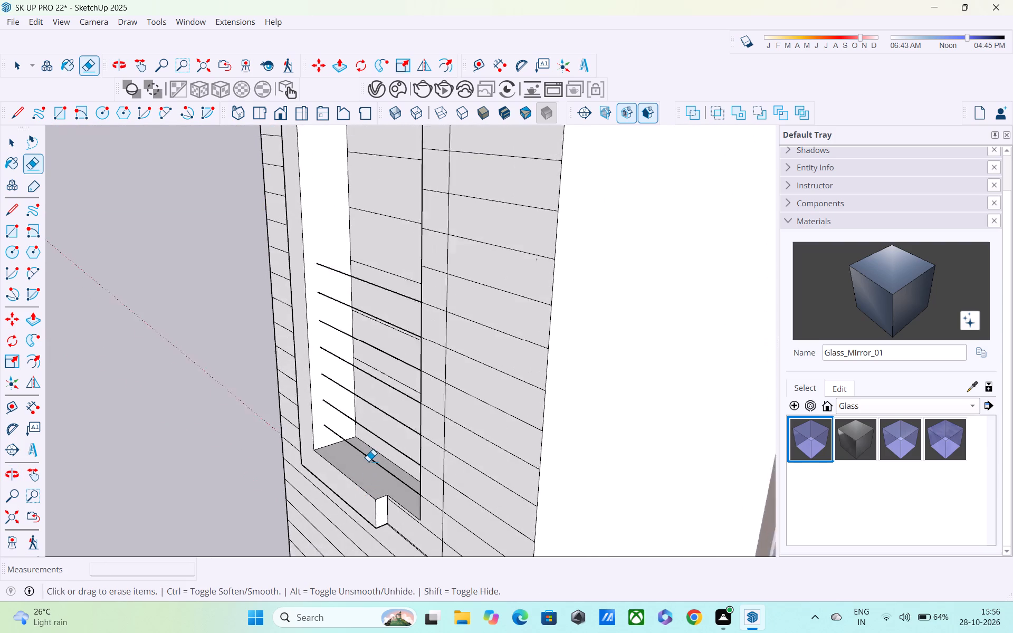
{"action": "left_click", "coordinate": [368, 457]}
{"action": "left_click", "coordinate": [369, 418]}
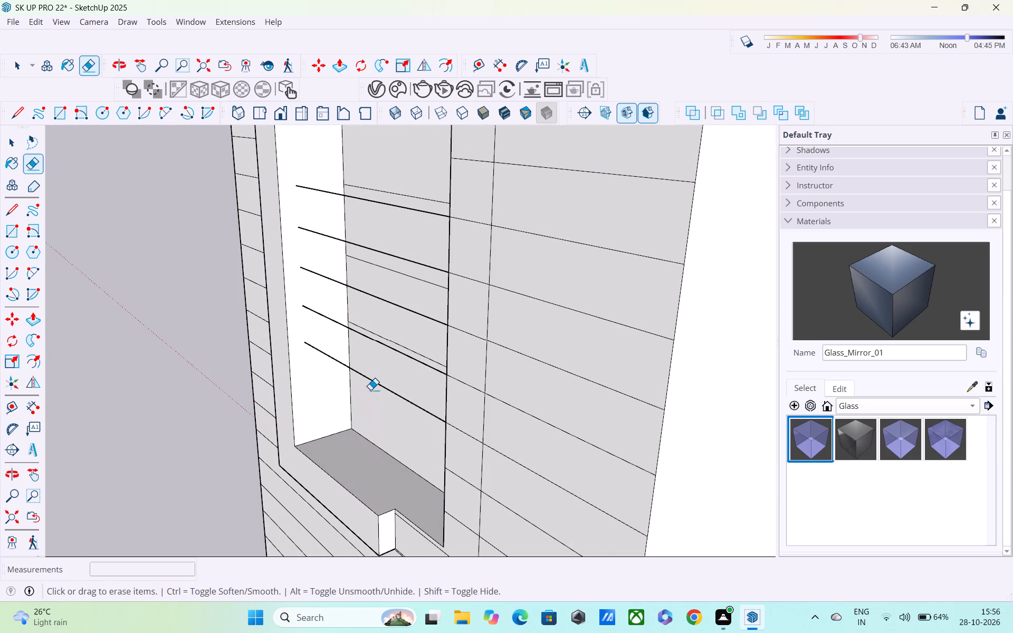
{"action": "left_click", "coordinate": [372, 380]}
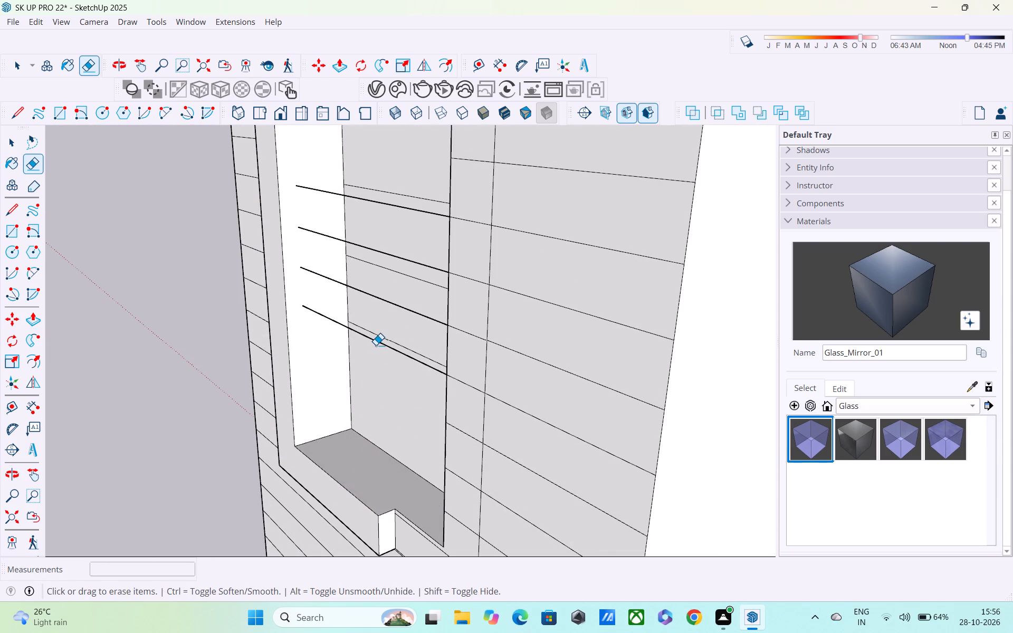
{"action": "left_click", "coordinate": [376, 345]}
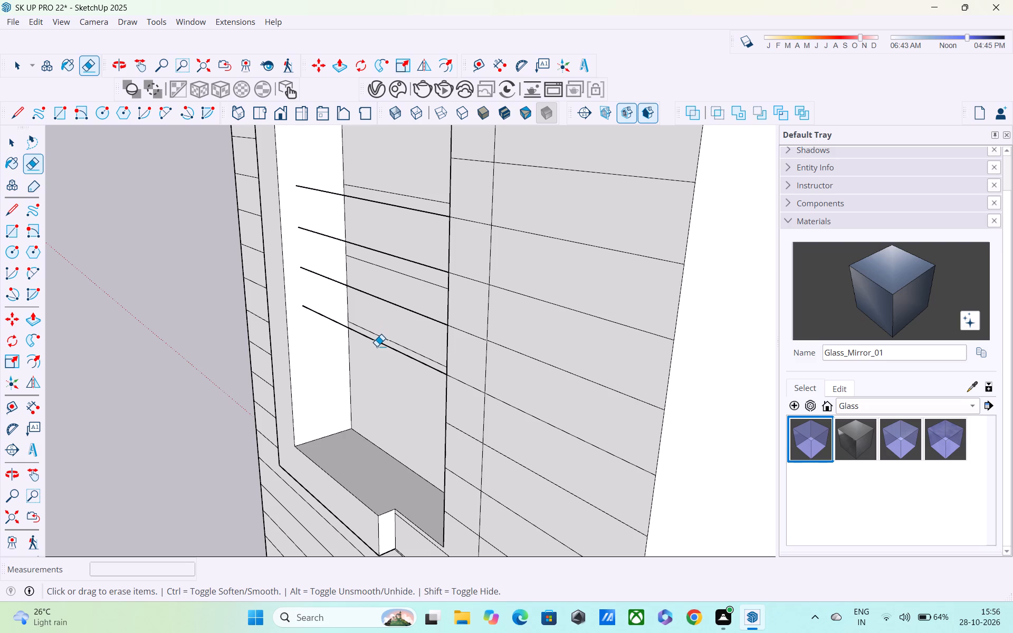
{"action": "left_click", "coordinate": [377, 344]}
{"action": "left_click", "coordinate": [384, 303]}
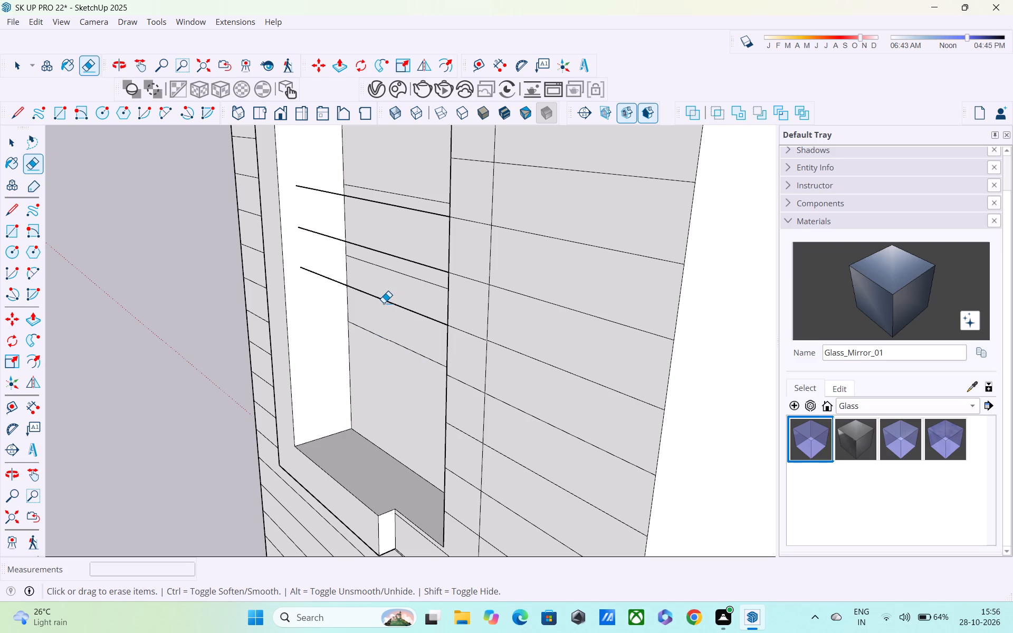
{"action": "left_click", "coordinate": [385, 298]}
{"action": "left_click", "coordinate": [394, 256]}
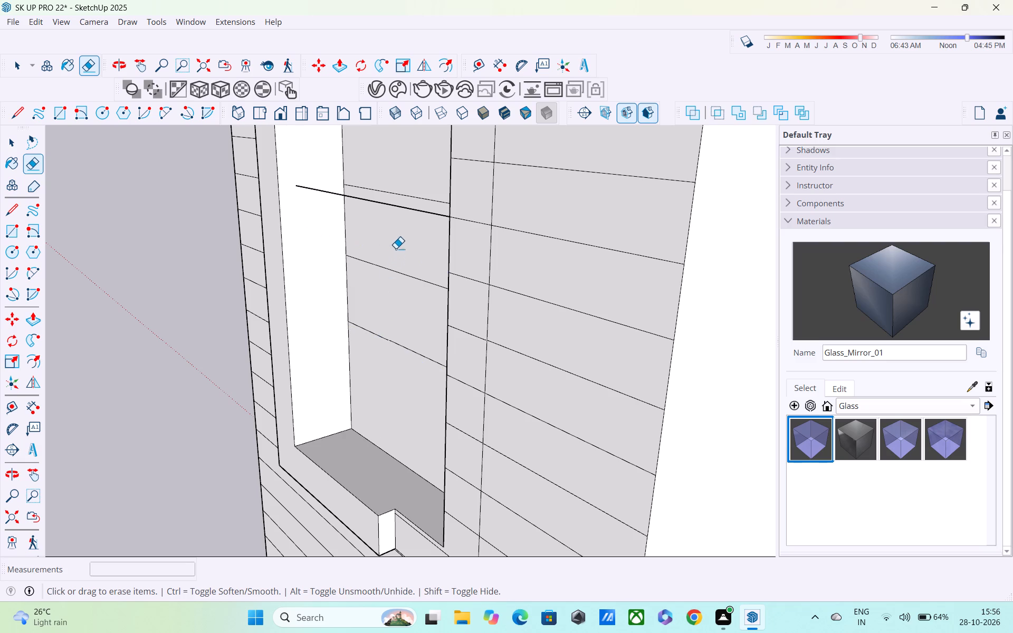
{"action": "left_click", "coordinate": [400, 207]}
Erase the short line segments crossing the narrow frame strip beside the recess, from below its raised top piece to the bottom corner.
{"action": "middle_click_drag", "start_coordinate": [405, 227], "coordinate": [408, 260], "text": "shift"}
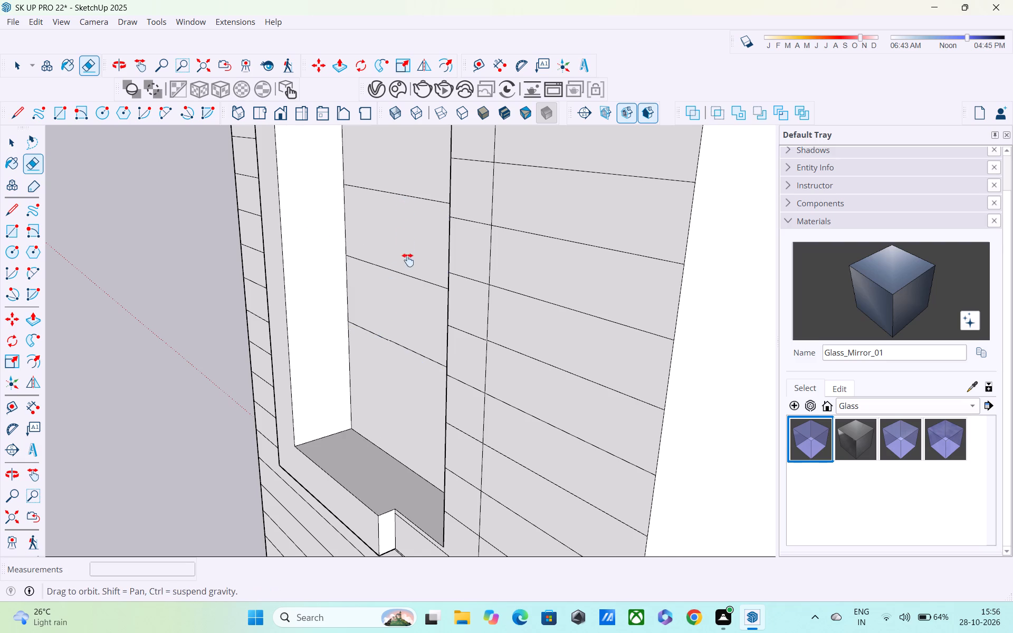
{"action": "middle_click_drag", "start_coordinate": [408, 260], "coordinate": [410, 374], "text": "shift"}
{"action": "scroll", "coordinate": [409, 365], "scroll_direction": "down", "scroll_amount": 4}
{"action": "middle_click_drag", "start_coordinate": [400, 461], "coordinate": [464, 352]}
{"action": "scroll", "coordinate": [469, 347], "scroll_direction": "up", "scroll_amount": 1}
{"action": "scroll", "coordinate": [467, 348], "scroll_direction": "down", "scroll_amount": 7}
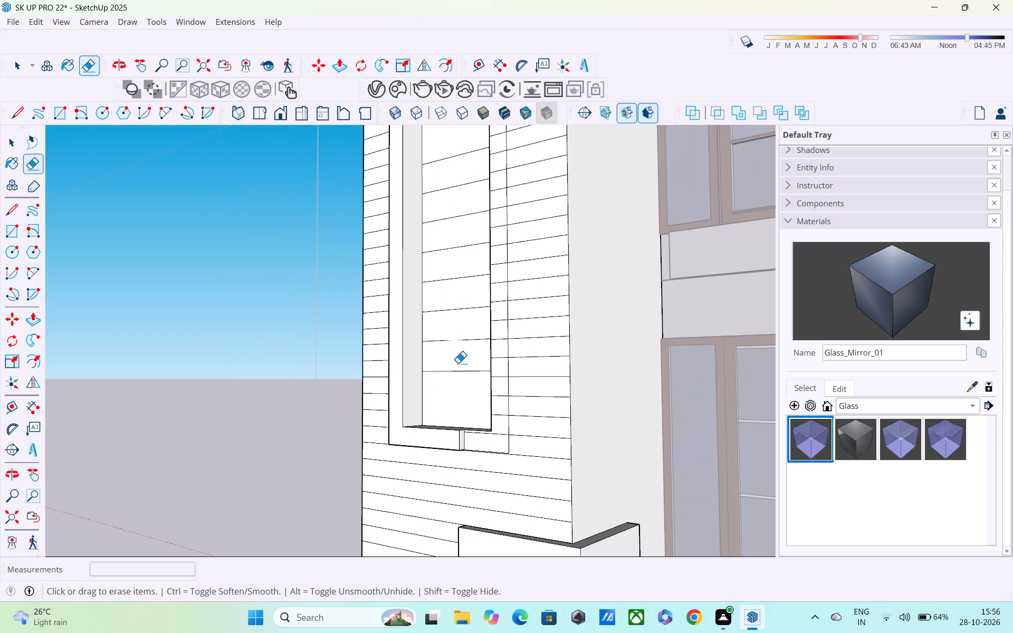
{"action": "middle_click_drag", "start_coordinate": [457, 366], "coordinate": [558, 379]}
{"action": "scroll", "coordinate": [546, 365], "scroll_direction": "up", "scroll_amount": 5}
{"action": "scroll", "coordinate": [533, 351], "scroll_direction": "down", "scroll_amount": 2}
{"action": "middle_click_drag", "start_coordinate": [530, 346], "coordinate": [563, 450], "text": "shift"}
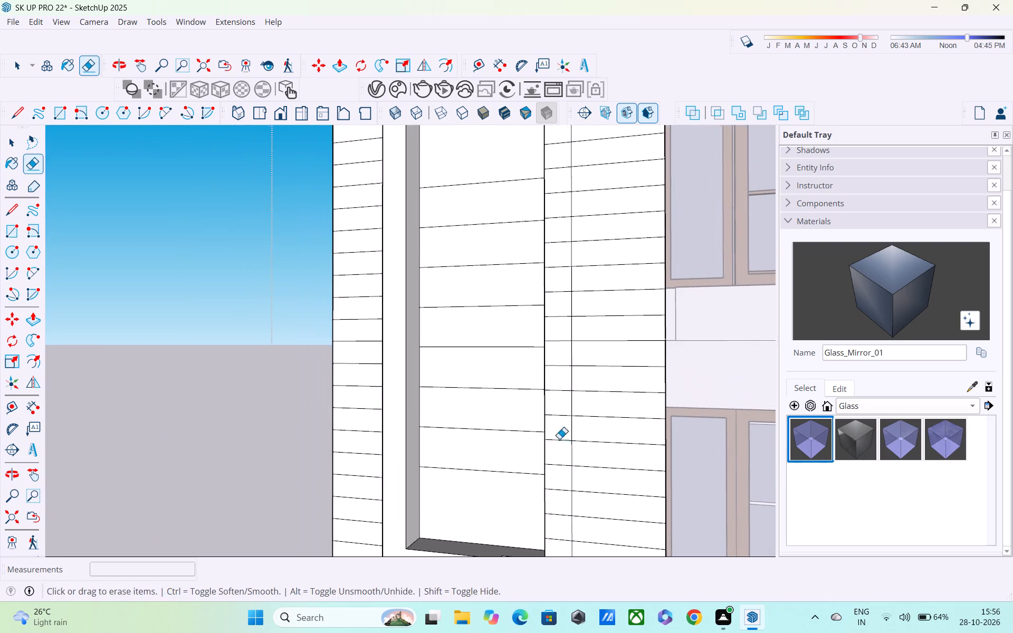
{"action": "middle_click_drag", "start_coordinate": [559, 251], "coordinate": [562, 429], "text": "shift"}
{"action": "left_click_drag", "start_coordinate": [562, 244], "coordinate": [559, 299]}
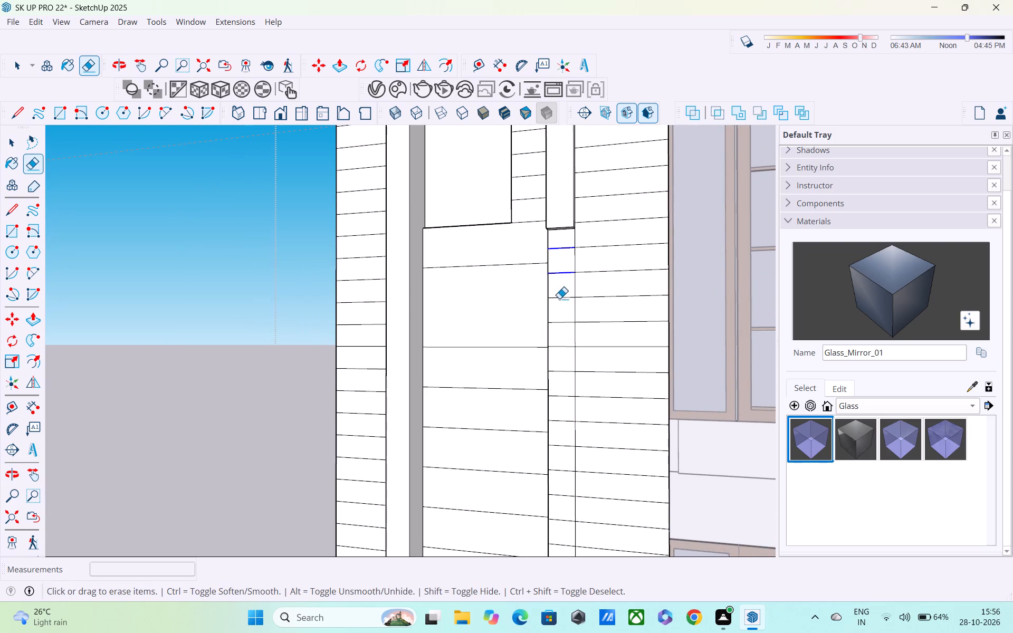
{"action": "left_click_drag", "start_coordinate": [559, 299], "coordinate": [562, 397]}
{"action": "middle_click_drag", "start_coordinate": [559, 382], "coordinate": [555, 262]}
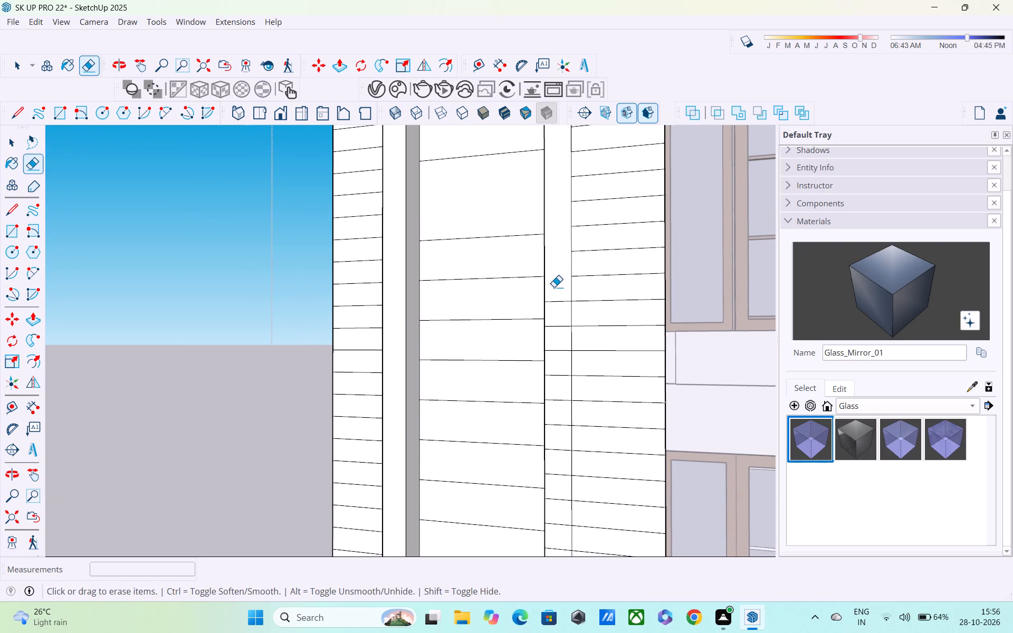
{"action": "left_click_drag", "start_coordinate": [556, 285], "coordinate": [556, 516]}
{"action": "middle_click_drag", "start_coordinate": [555, 498], "coordinate": [547, 199]}
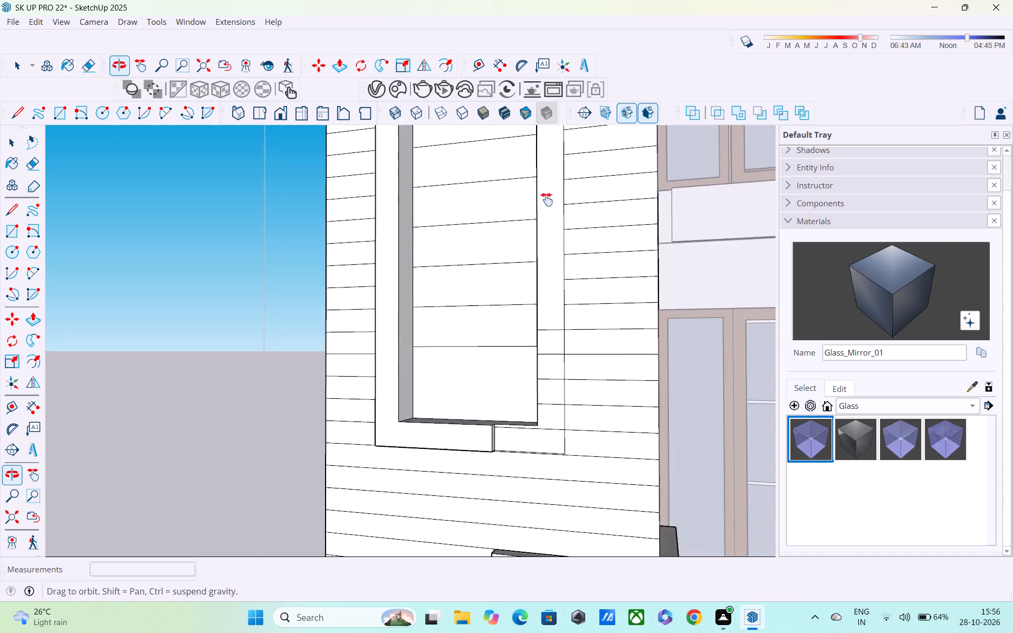
{"action": "middle_click_drag", "start_coordinate": [547, 199], "coordinate": [547, 168]}
{"action": "left_click_drag", "start_coordinate": [546, 185], "coordinate": [553, 298]}
Examine the recess's frame, the lined wall around it and the low box at the wall's base.
{"action": "scroll", "coordinate": [551, 300], "scroll_direction": "up", "scroll_amount": 1}
{"action": "scroll", "coordinate": [551, 300], "scroll_direction": "down", "scroll_amount": 3}
{"action": "middle_click_drag", "start_coordinate": [548, 300], "coordinate": [542, 460], "text": "shift"}
{"action": "scroll", "coordinate": [547, 330], "scroll_direction": "down", "scroll_amount": 3}
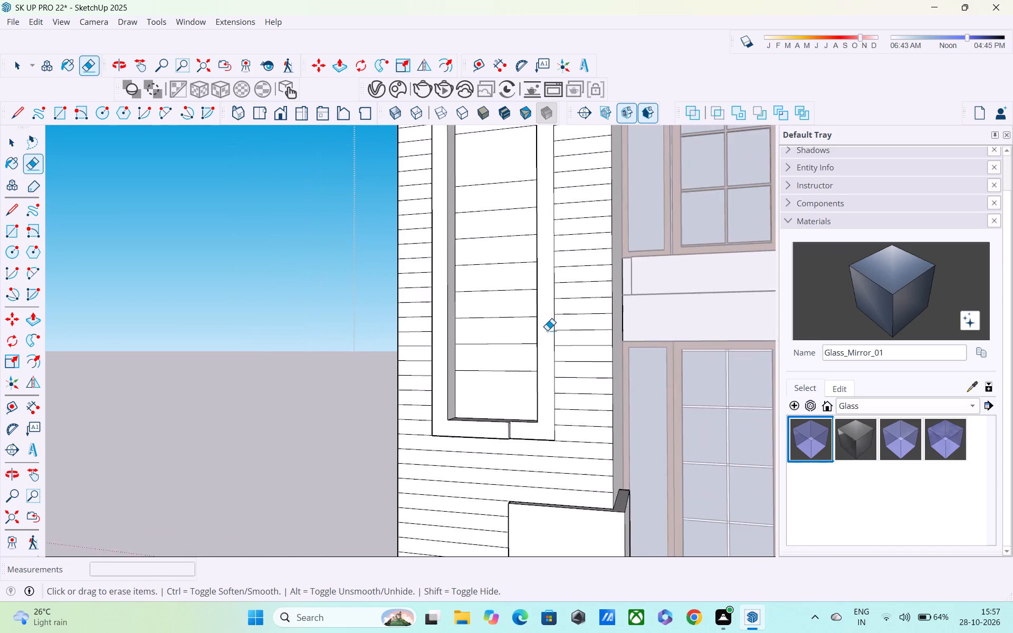
{"action": "middle_click_drag", "start_coordinate": [547, 330], "coordinate": [544, 489]}
{"action": "scroll", "coordinate": [547, 385], "scroll_direction": "down", "scroll_amount": 1, "text": "shift"}
{"action": "scroll", "coordinate": [544, 489], "scroll_direction": "up", "scroll_amount": 1}
{"action": "middle_click_drag", "start_coordinate": [544, 331], "coordinate": [544, 494]}
{"action": "middle_click_drag", "start_coordinate": [527, 364], "coordinate": [489, 394]}
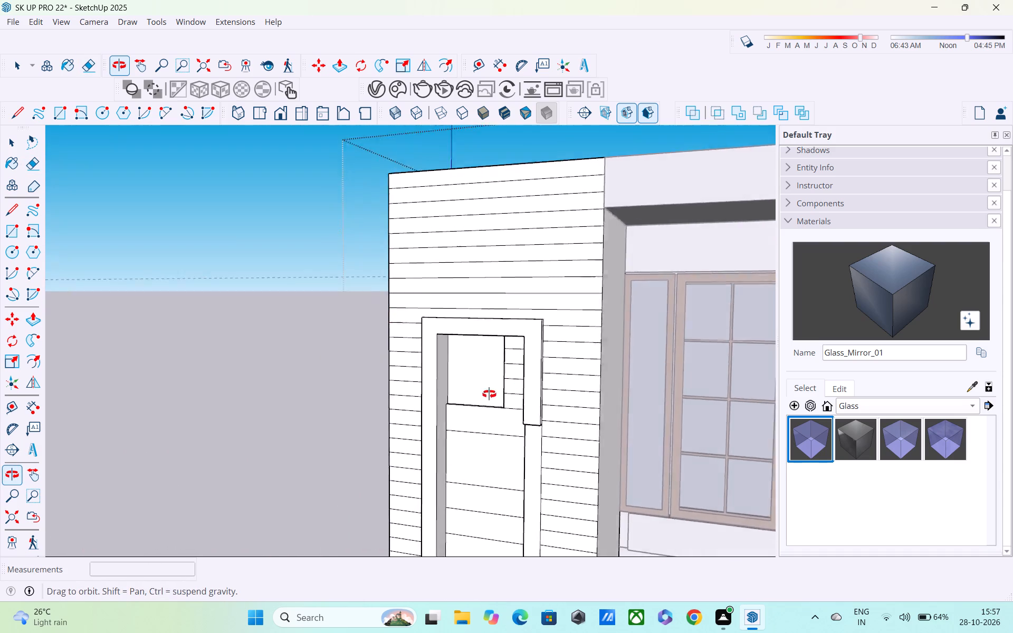
{"action": "middle_click_drag", "start_coordinate": [489, 394], "coordinate": [451, 199]}
{"action": "scroll", "coordinate": [448, 208], "scroll_direction": "down", "scroll_amount": 7}
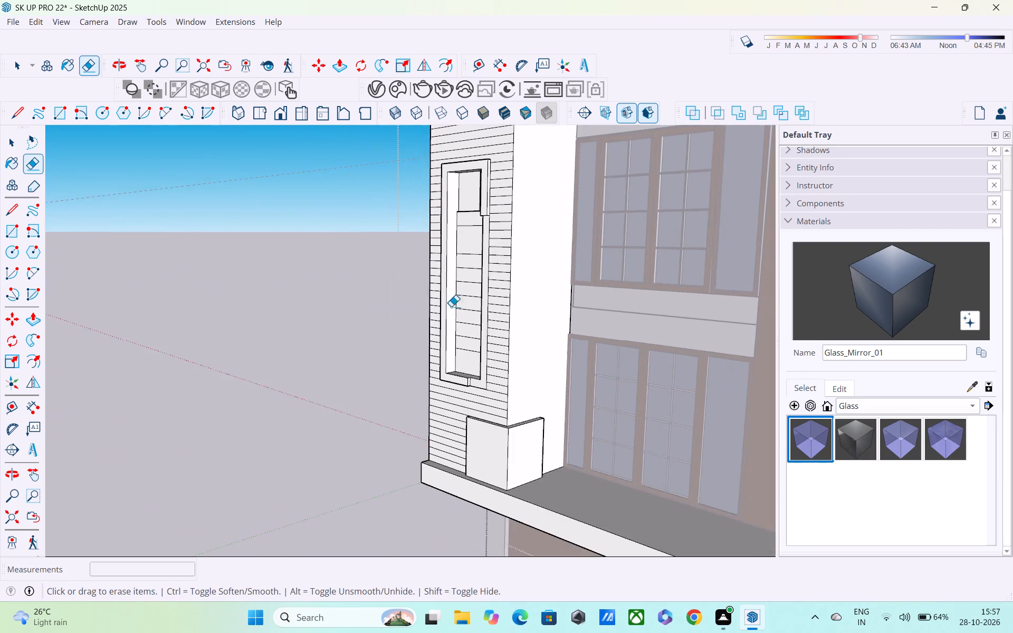
{"action": "middle_click_drag", "start_coordinate": [459, 343], "coordinate": [538, 357]}
{"action": "scroll", "coordinate": [535, 333], "scroll_direction": "down", "scroll_amount": 3}
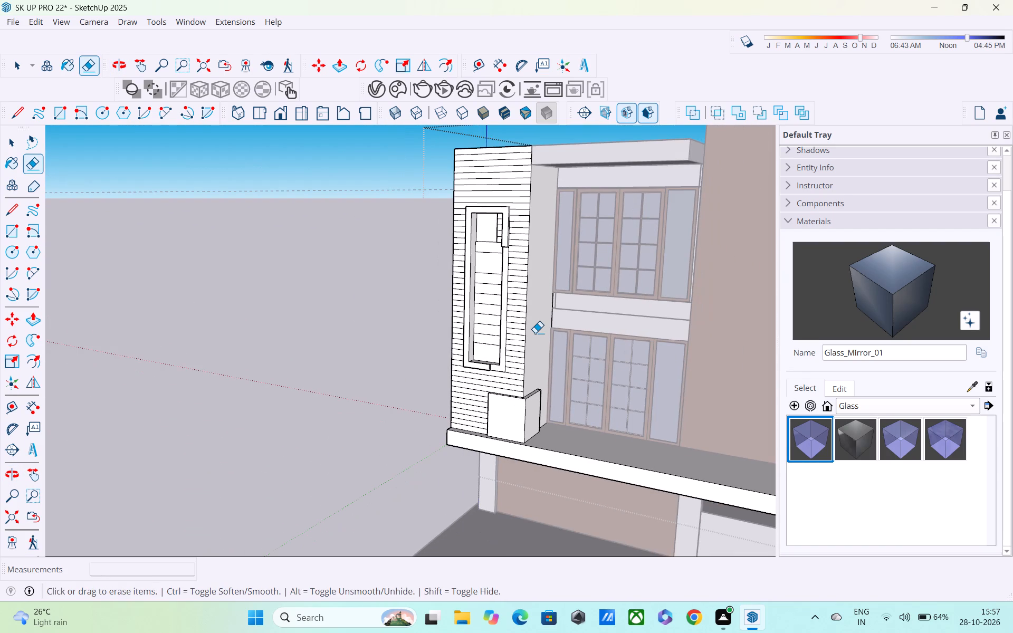
{"action": "key", "text": "Escape"}
{"action": "scroll", "coordinate": [510, 385], "scroll_direction": "up", "scroll_amount": 5}
{"action": "key", "text": "space"}
{"action": "scroll", "coordinate": [506, 395], "scroll_direction": "up", "scroll_amount": 6}
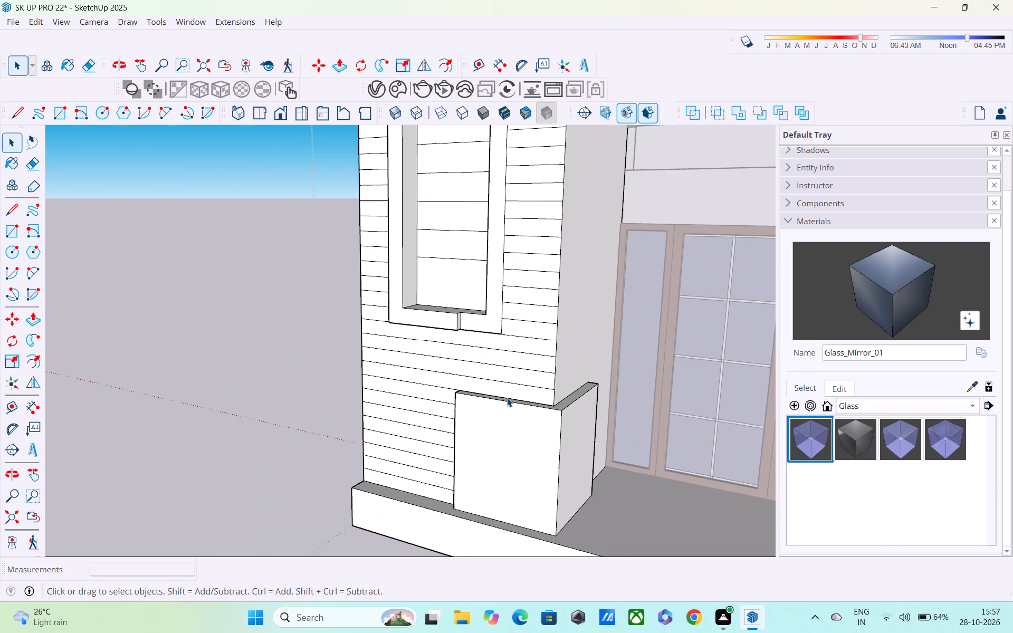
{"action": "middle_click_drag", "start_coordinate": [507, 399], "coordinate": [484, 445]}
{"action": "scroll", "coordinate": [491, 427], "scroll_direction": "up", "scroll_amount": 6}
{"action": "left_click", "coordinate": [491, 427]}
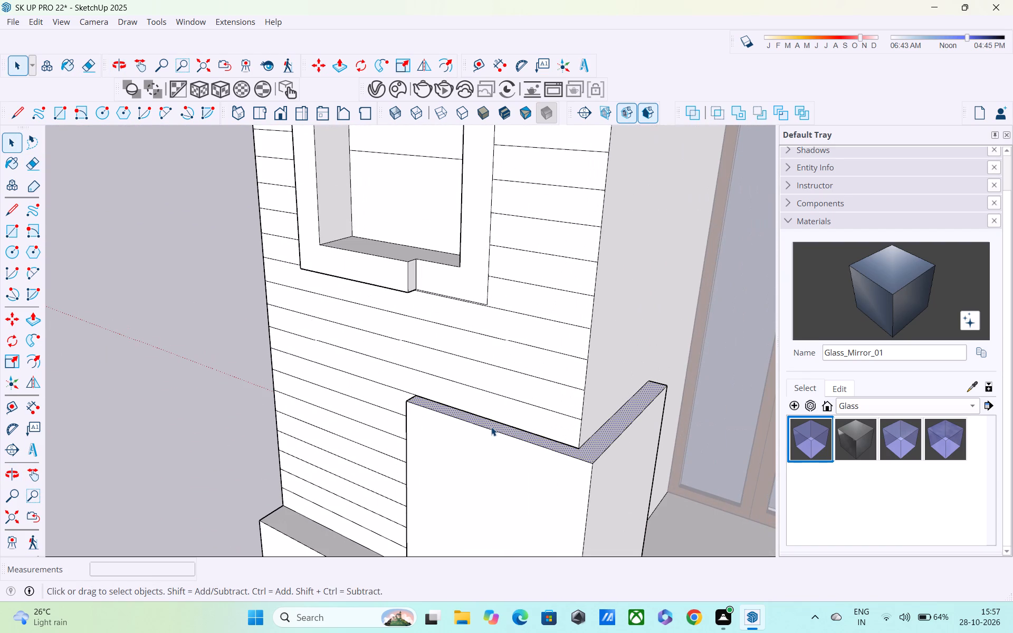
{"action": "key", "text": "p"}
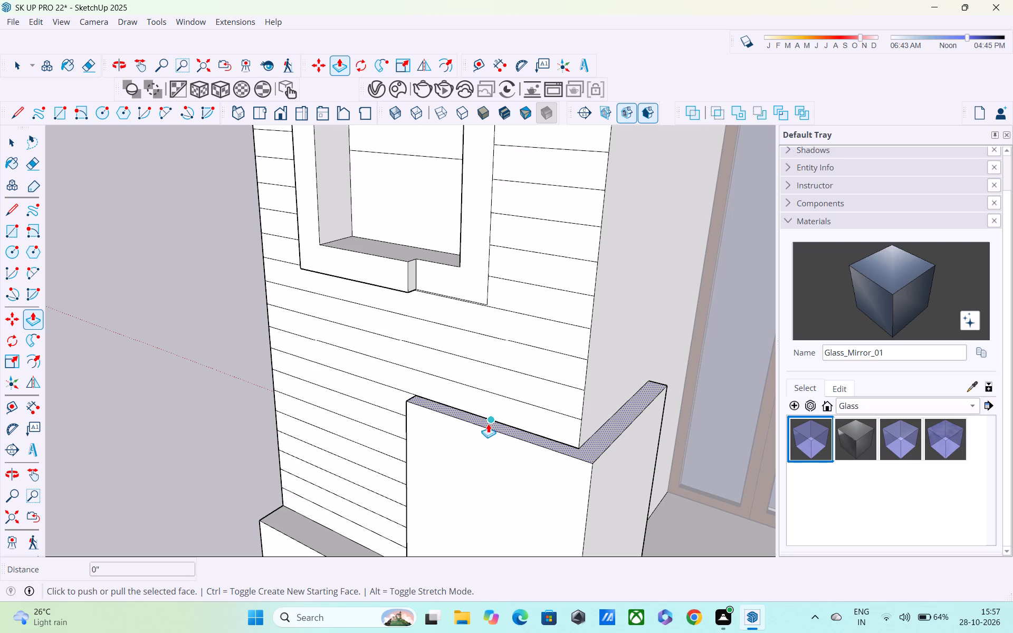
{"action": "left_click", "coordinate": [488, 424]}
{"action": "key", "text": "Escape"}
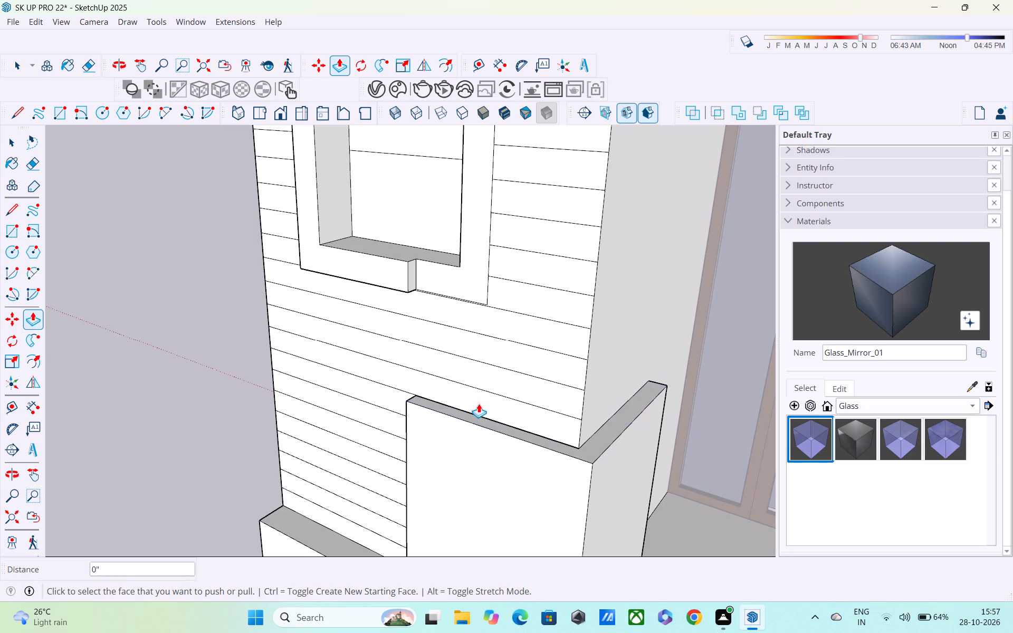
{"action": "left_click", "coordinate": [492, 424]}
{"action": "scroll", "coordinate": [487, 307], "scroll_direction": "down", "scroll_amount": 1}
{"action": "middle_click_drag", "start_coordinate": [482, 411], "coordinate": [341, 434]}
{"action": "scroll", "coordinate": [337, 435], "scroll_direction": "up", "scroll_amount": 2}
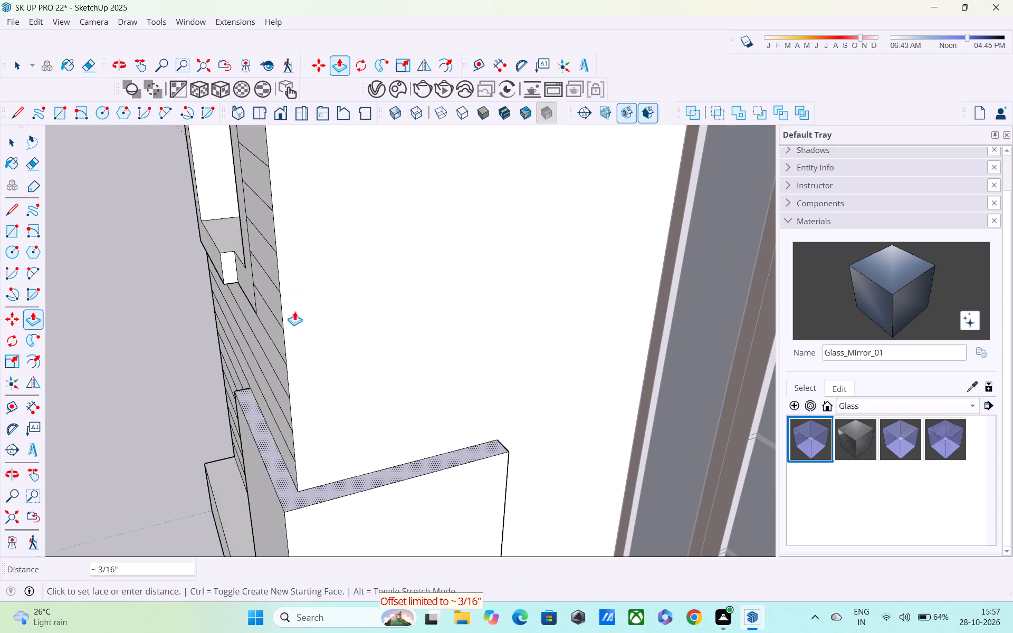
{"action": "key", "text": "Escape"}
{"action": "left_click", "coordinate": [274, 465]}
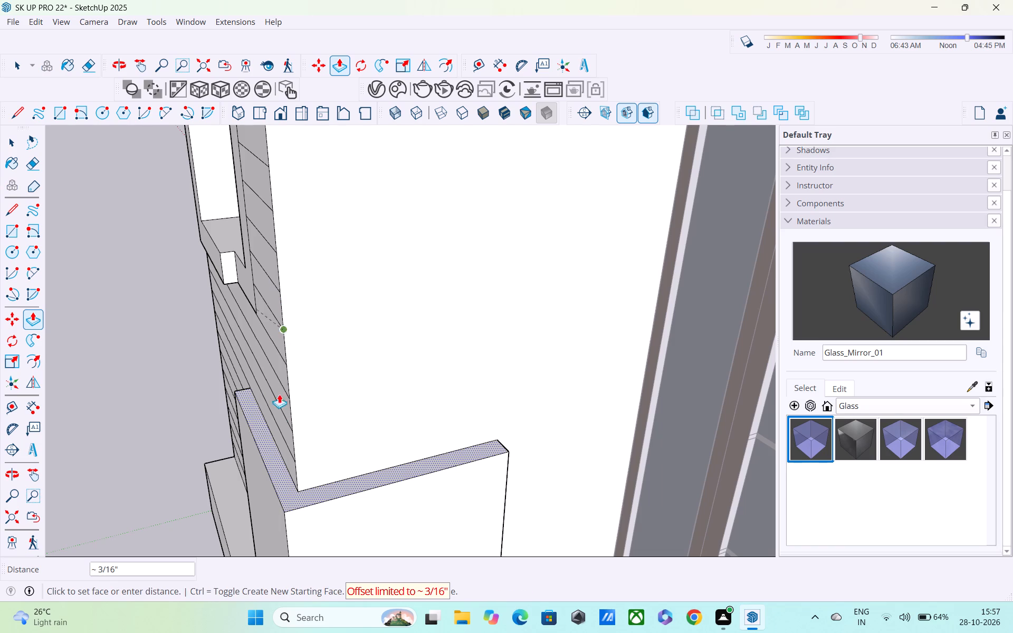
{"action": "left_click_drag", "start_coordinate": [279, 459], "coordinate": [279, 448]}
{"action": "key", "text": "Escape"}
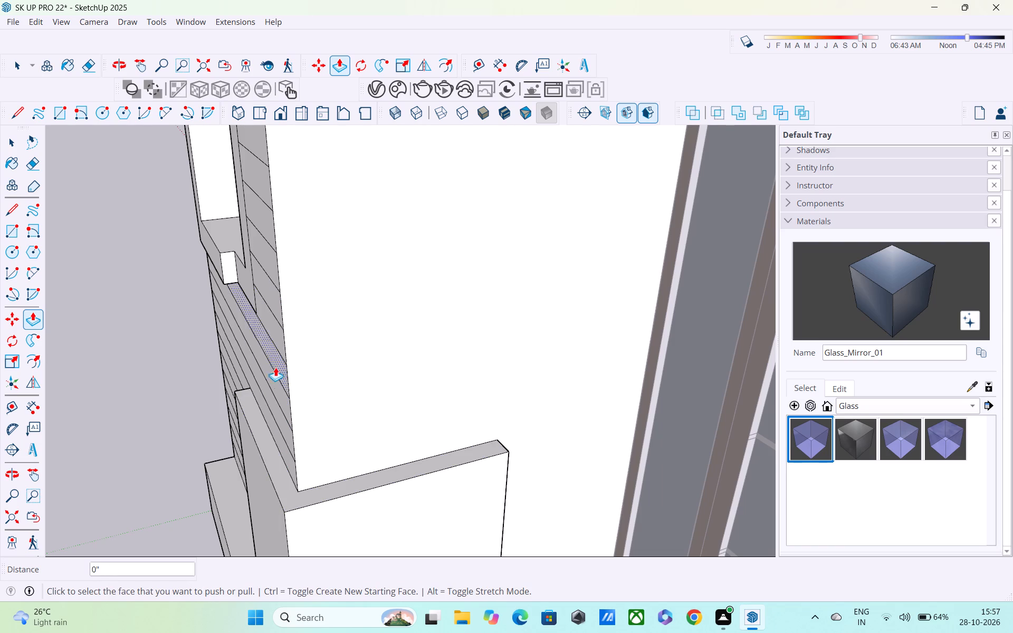
Raise the L-shaped top face of the low corner box towards the recess frame with repeated Push/Pull moves of about 6 1/2" each.
{"action": "key", "text": "space"}
{"action": "left_click", "coordinate": [275, 469]}
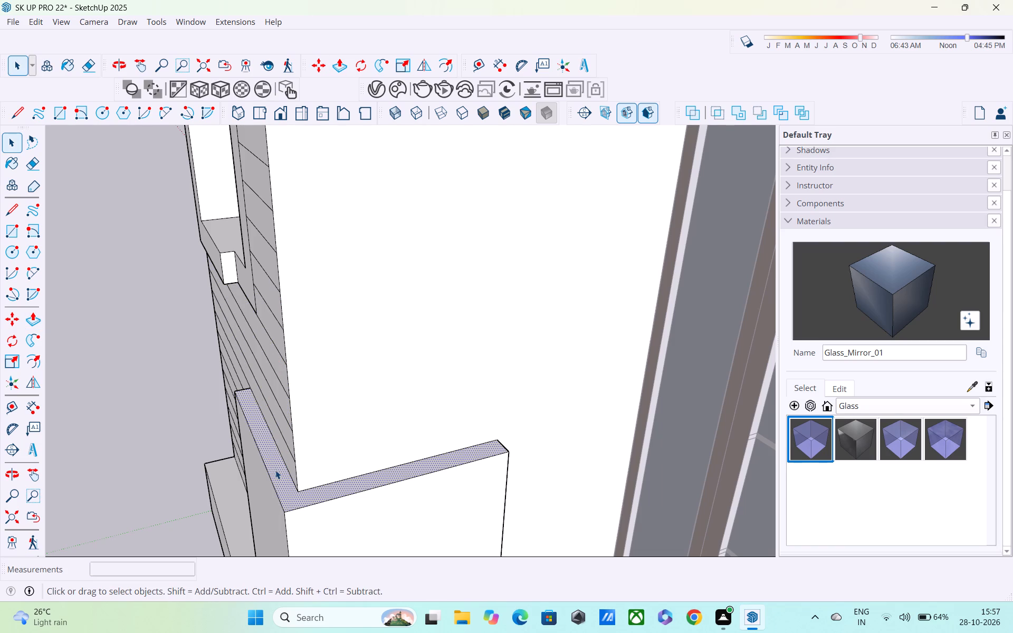
{"action": "key", "text": "0"}
{"action": "key", "text": "p"}
{"action": "left_click_drag", "start_coordinate": [282, 493], "coordinate": [313, 363]}
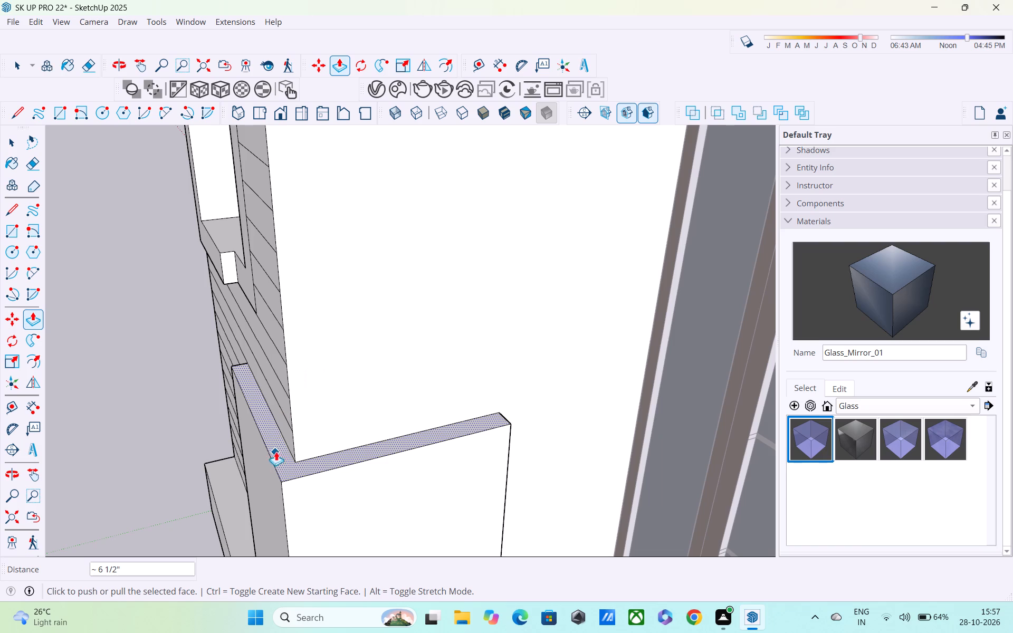
{"action": "left_click_drag", "start_coordinate": [279, 455], "coordinate": [300, 200]}
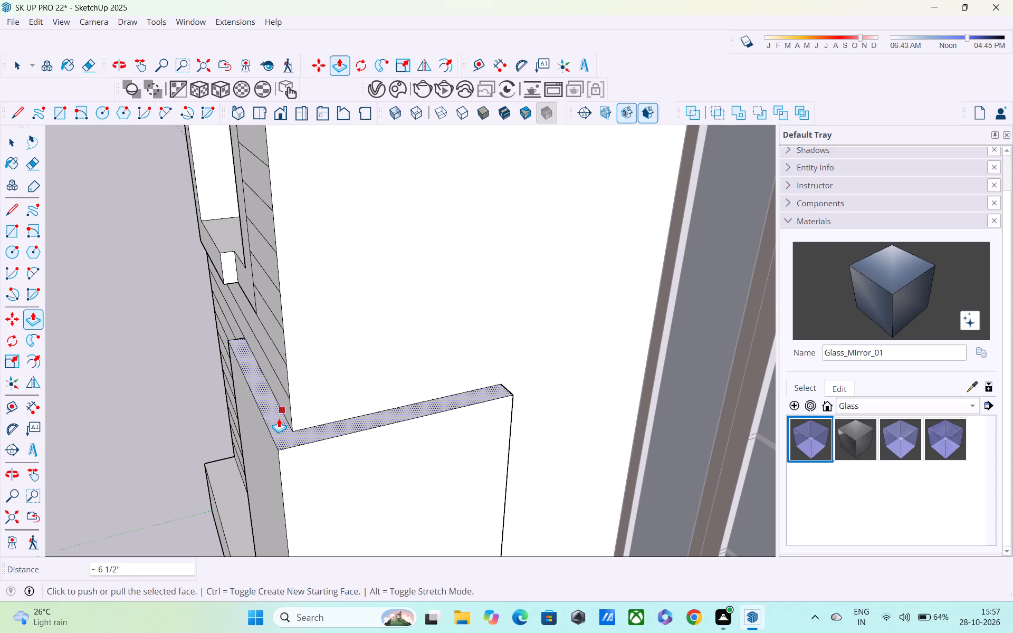
{"action": "left_click_drag", "start_coordinate": [279, 422], "coordinate": [290, 210]}
{"action": "left_click_drag", "start_coordinate": [283, 399], "coordinate": [291, 186]}
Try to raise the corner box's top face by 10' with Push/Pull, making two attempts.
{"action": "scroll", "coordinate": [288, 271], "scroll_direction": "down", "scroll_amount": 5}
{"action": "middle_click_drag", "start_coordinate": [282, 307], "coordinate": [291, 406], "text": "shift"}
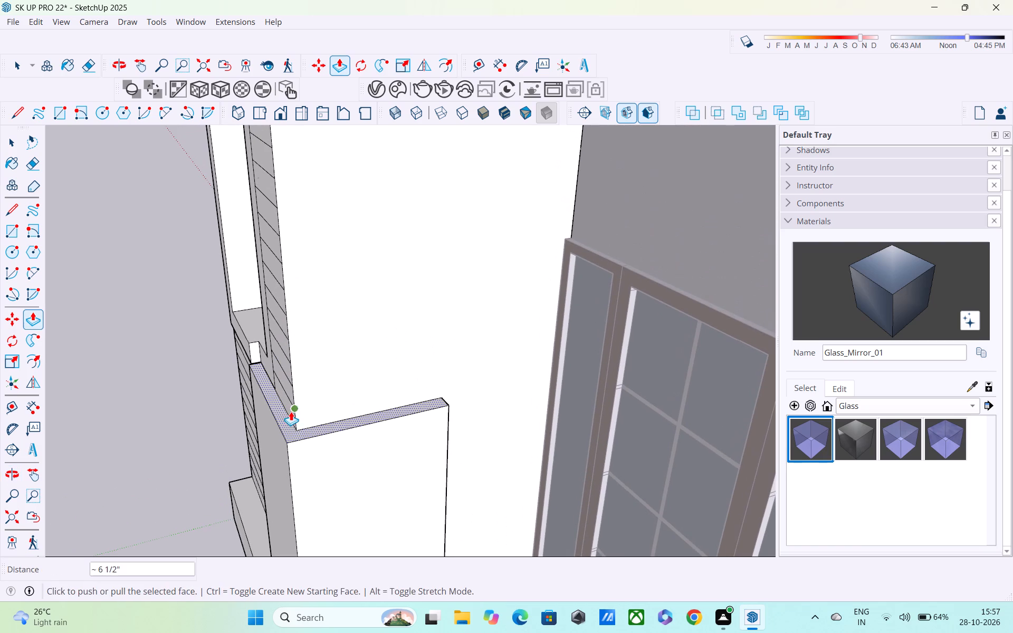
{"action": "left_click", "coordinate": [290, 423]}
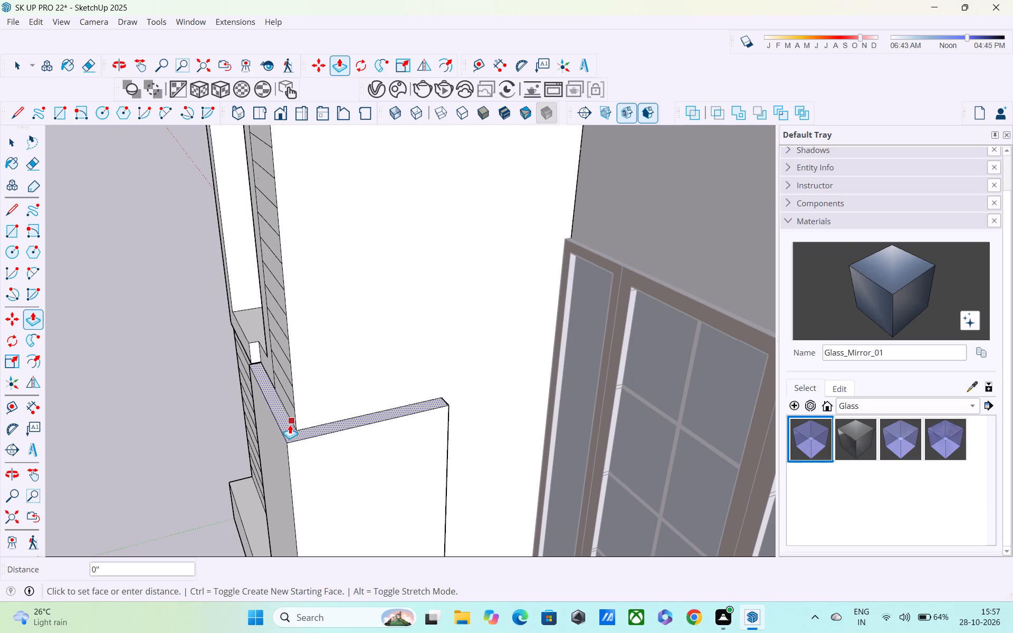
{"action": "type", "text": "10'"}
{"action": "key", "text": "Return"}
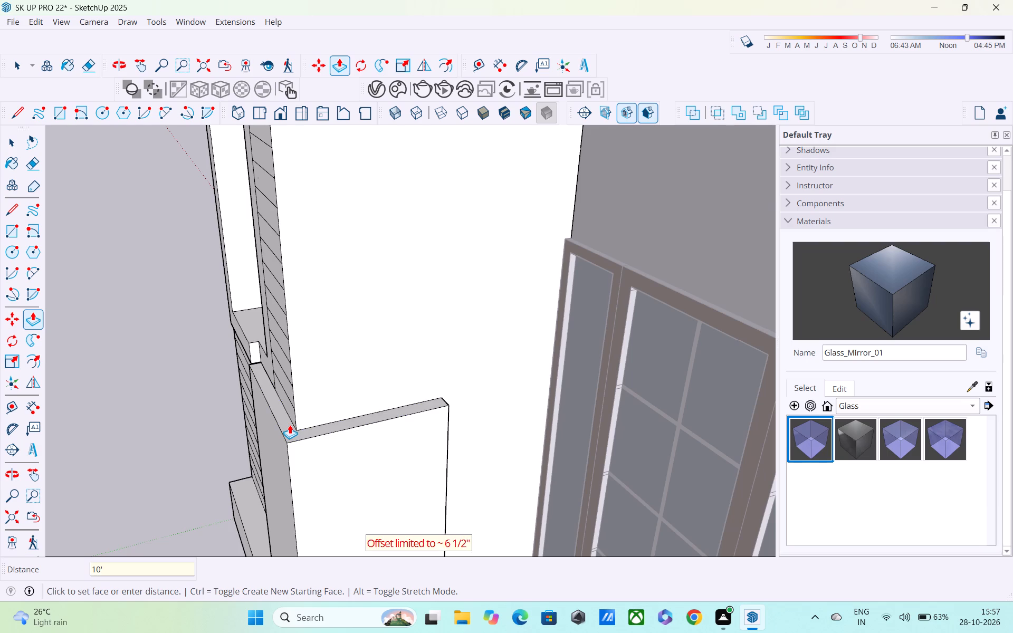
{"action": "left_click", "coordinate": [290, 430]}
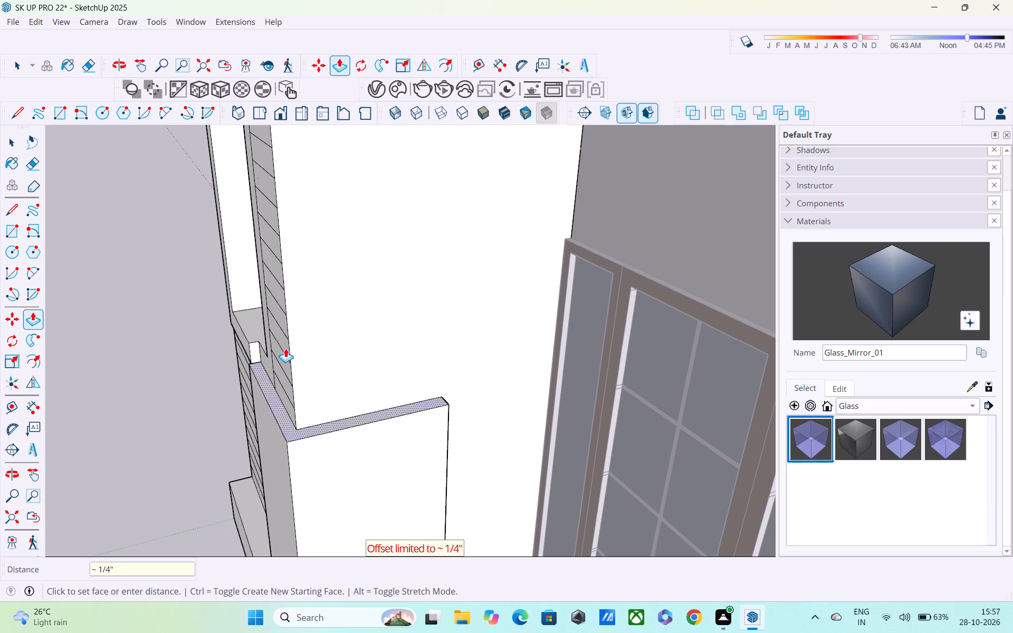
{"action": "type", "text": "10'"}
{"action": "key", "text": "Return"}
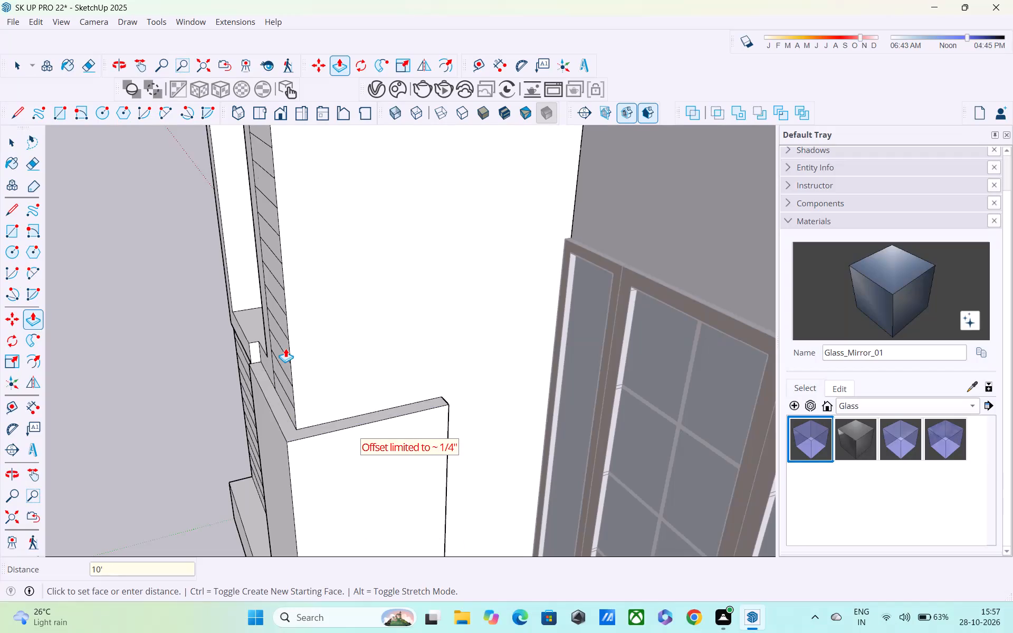
Raise the corner box's top face past the recess frame's lower edge in short pulls, including about 1 7/8" and 3/4".
{"action": "middle_click_drag", "start_coordinate": [261, 390], "coordinate": [560, 344]}
{"action": "scroll", "coordinate": [600, 320], "scroll_direction": "up", "scroll_amount": 3}
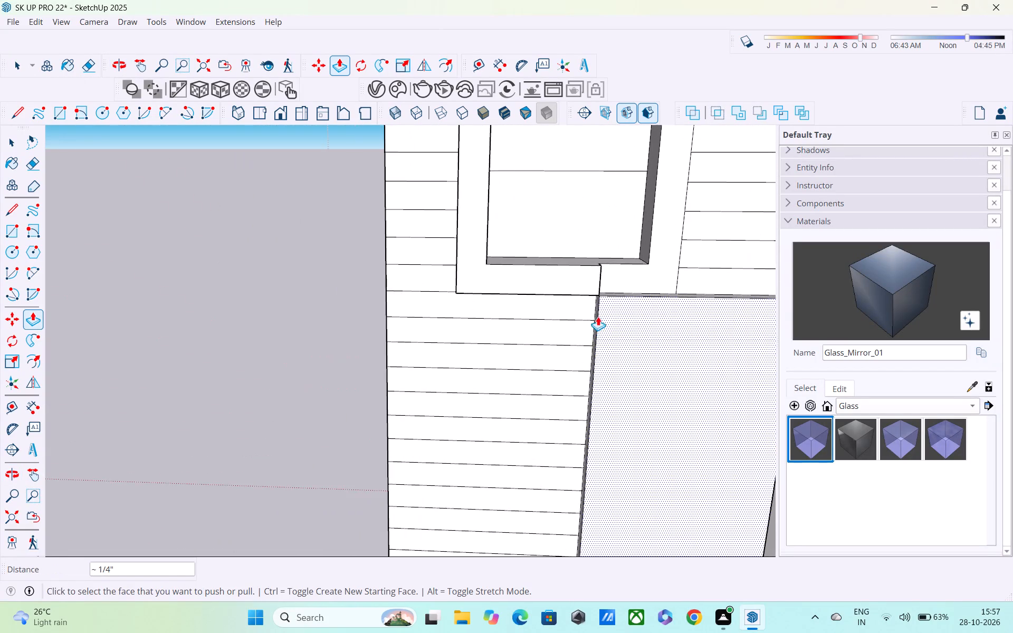
{"action": "middle_click_drag", "start_coordinate": [598, 316], "coordinate": [496, 379]}
{"action": "scroll", "coordinate": [469, 398], "scroll_direction": "up", "scroll_amount": 6}
{"action": "left_click_drag", "start_coordinate": [456, 450], "coordinate": [460, 429]}
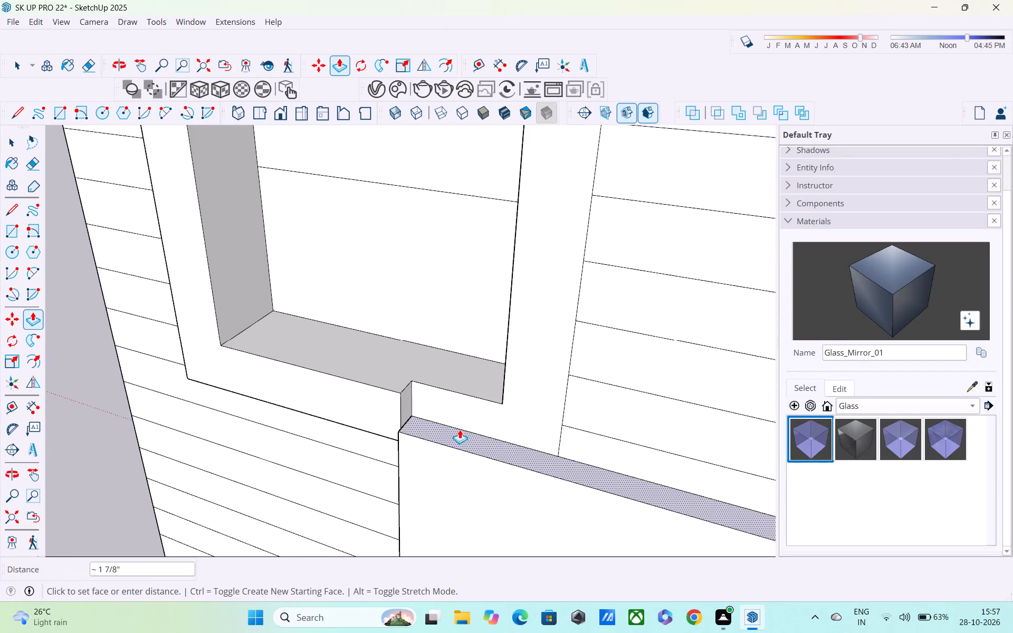
{"action": "left_click_drag", "start_coordinate": [460, 429], "coordinate": [485, 342]}
{"action": "left_click_drag", "start_coordinate": [485, 417], "coordinate": [498, 375]}
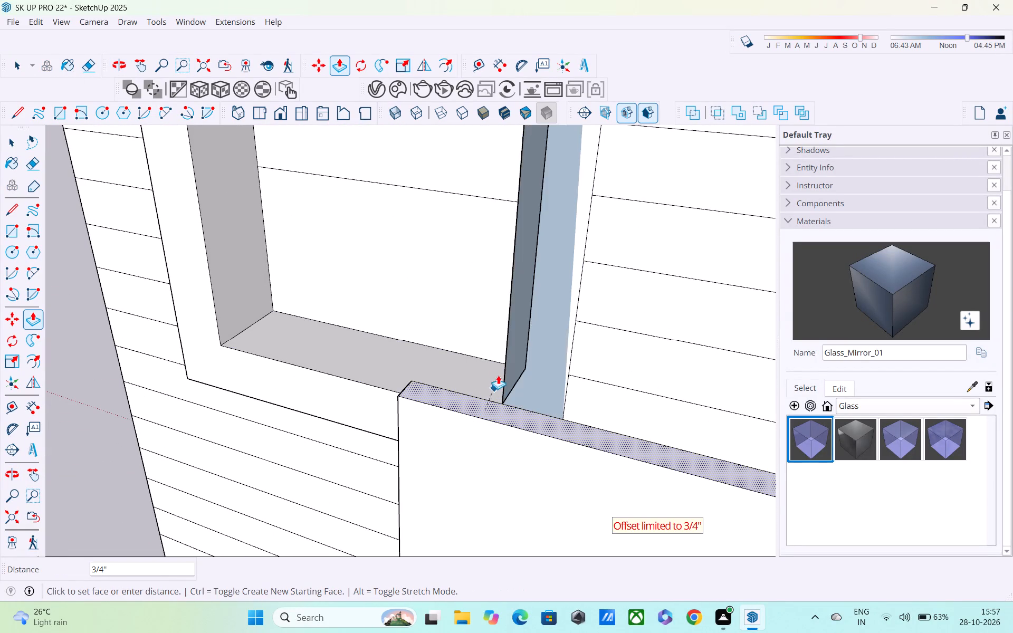
{"action": "left_click_drag", "start_coordinate": [498, 375], "coordinate": [499, 371]}
Erase the wall lines between the recess frame and the wall's outer corner, from the raised top frame piece down to the box.
{"action": "middle_click_drag", "start_coordinate": [533, 426], "coordinate": [266, 416]}
{"action": "scroll", "coordinate": [270, 414], "scroll_direction": "down", "scroll_amount": 6}
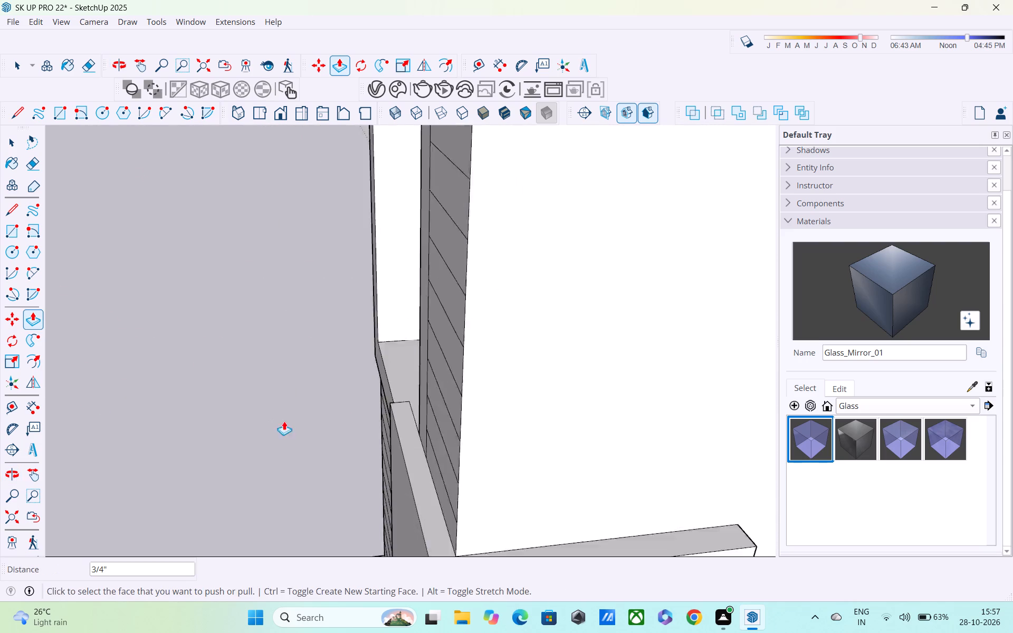
{"action": "scroll", "coordinate": [284, 421], "scroll_direction": "down", "scroll_amount": 1}
{"action": "middle_click_drag", "start_coordinate": [402, 442], "coordinate": [434, 358]}
{"action": "scroll", "coordinate": [434, 358], "scroll_direction": "up", "scroll_amount": 1}
{"action": "scroll", "coordinate": [435, 358], "scroll_direction": "down", "scroll_amount": 6}
{"action": "middle_click_drag", "start_coordinate": [437, 362], "coordinate": [510, 405]}
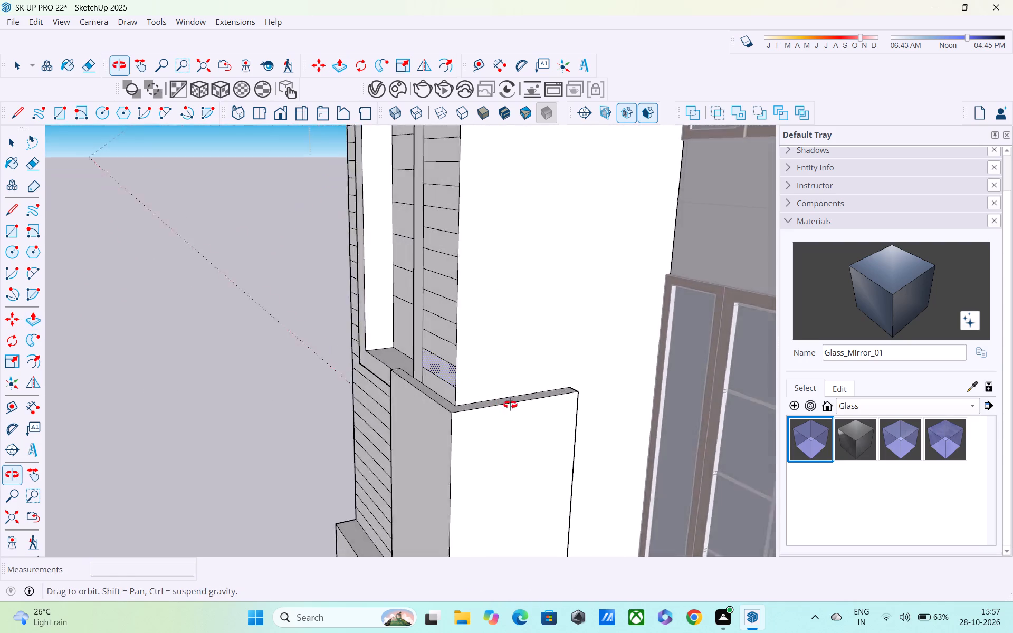
{"action": "middle_click_drag", "start_coordinate": [510, 405], "coordinate": [536, 409]}
{"action": "scroll", "coordinate": [534, 370], "scroll_direction": "down", "scroll_amount": 6}
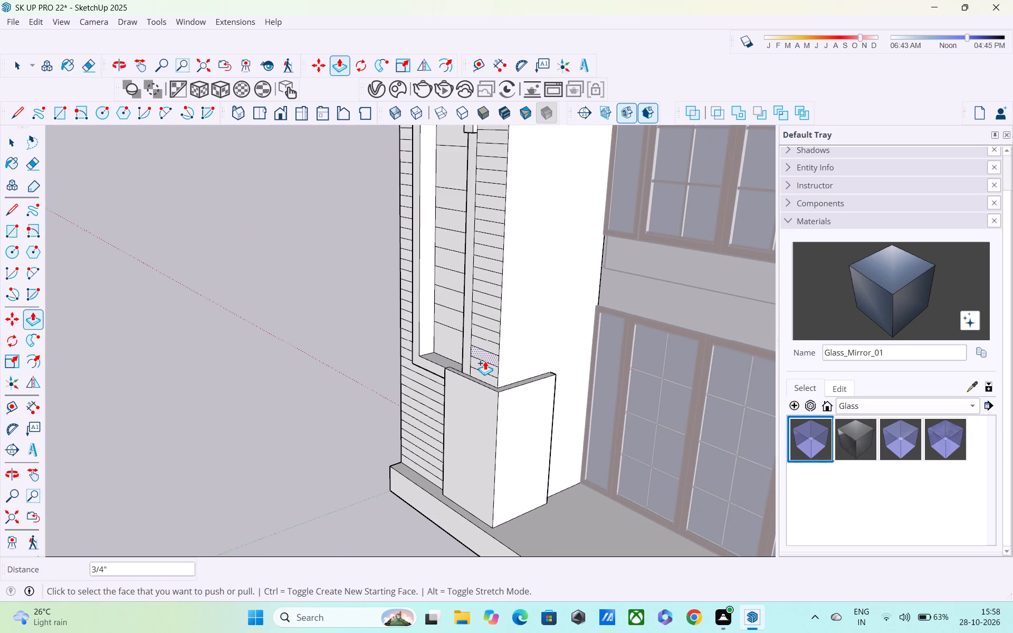
{"action": "middle_click_drag", "start_coordinate": [483, 357], "coordinate": [486, 460], "text": "shift"}
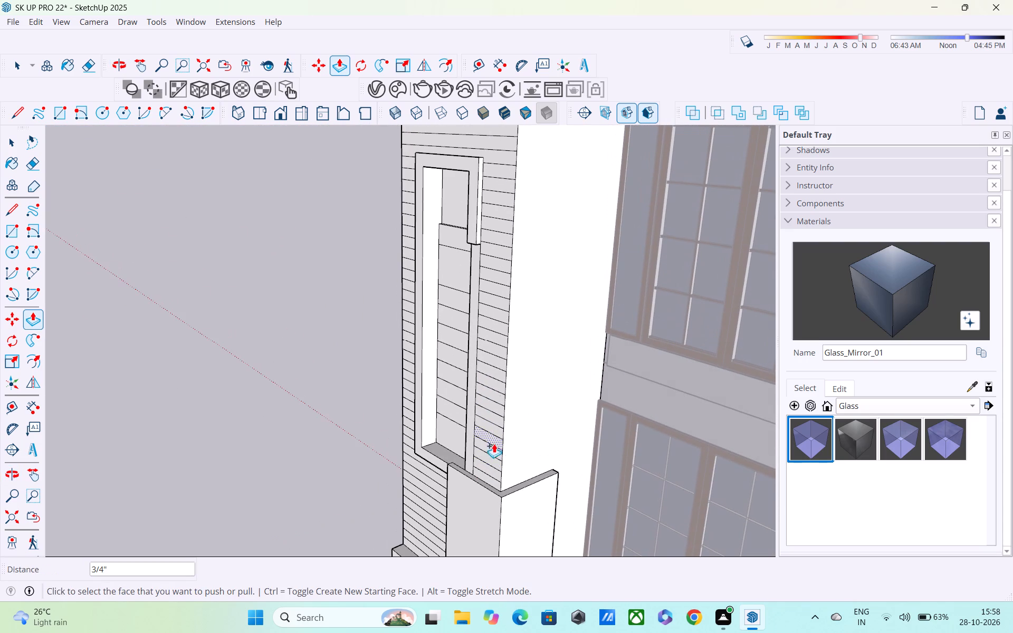
{"action": "key", "text": "e"}
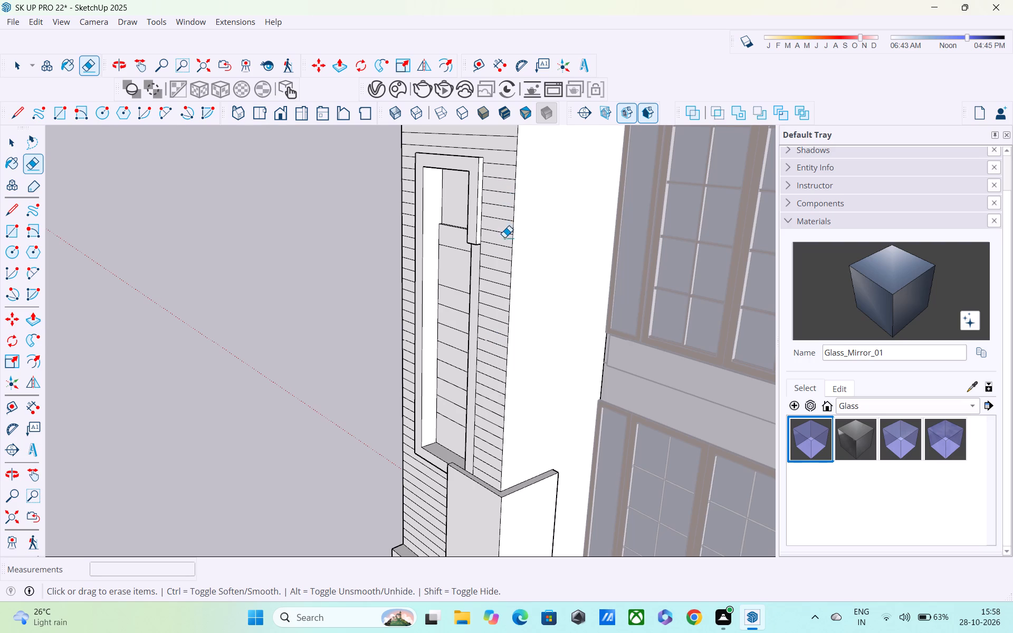
{"action": "left_click_drag", "start_coordinate": [504, 243], "coordinate": [493, 375]}
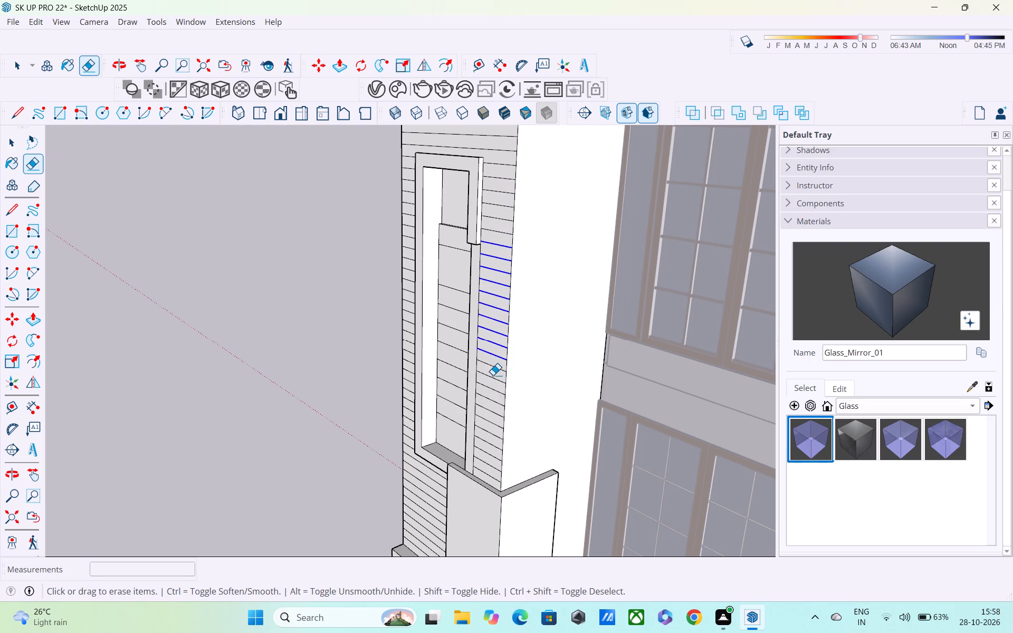
{"action": "left_click_drag", "start_coordinate": [493, 375], "coordinate": [485, 479]}
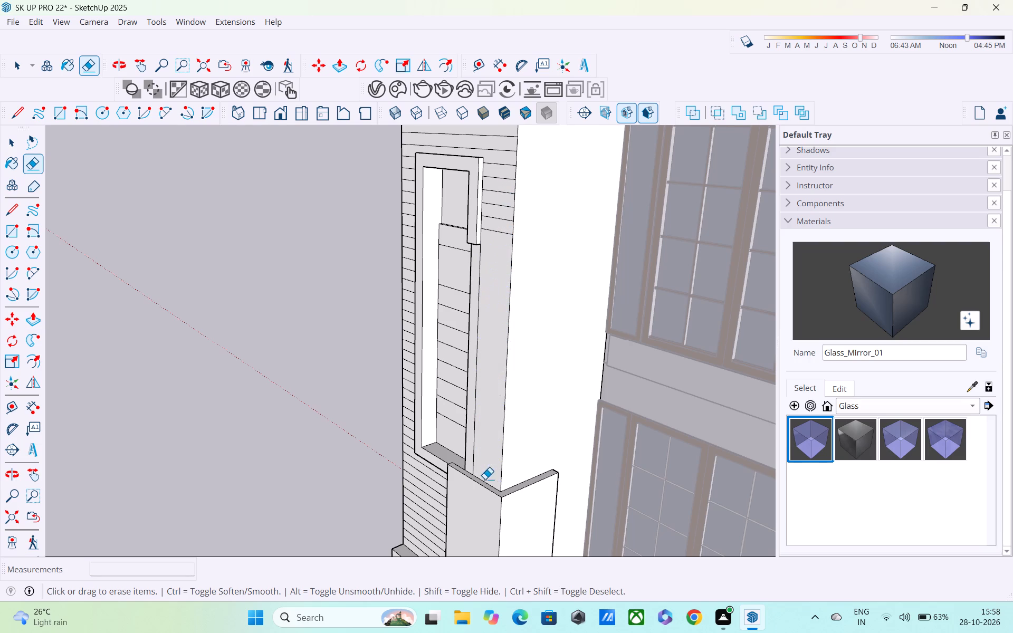
Push/Pull the corner box's L-shaped top face up about 11' 2 5/8", near the lower end of the raised top frame piece.
{"action": "key", "text": "space"}
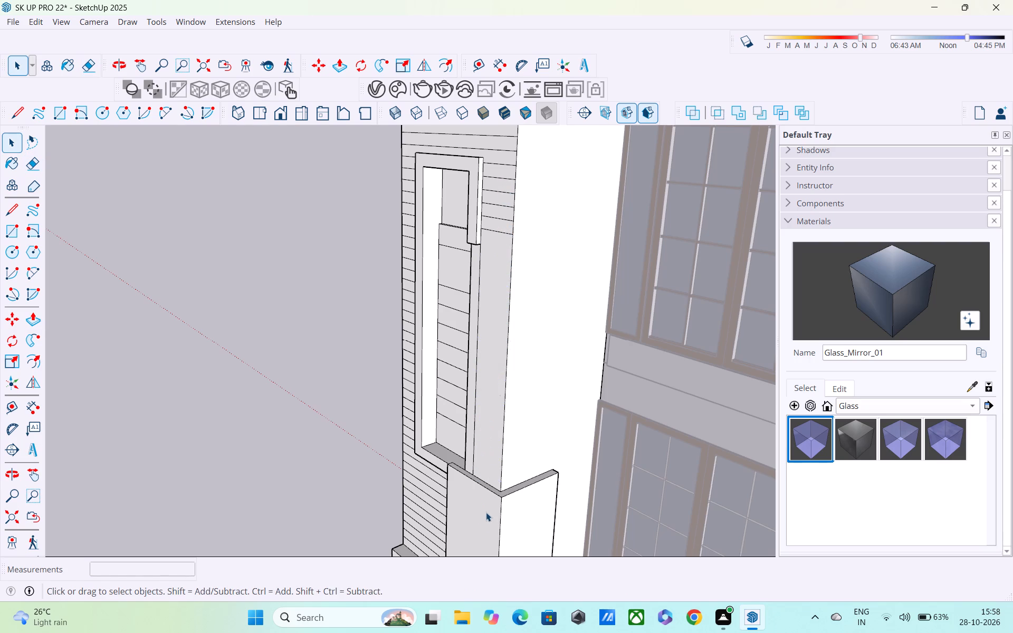
{"action": "key", "text": "p"}
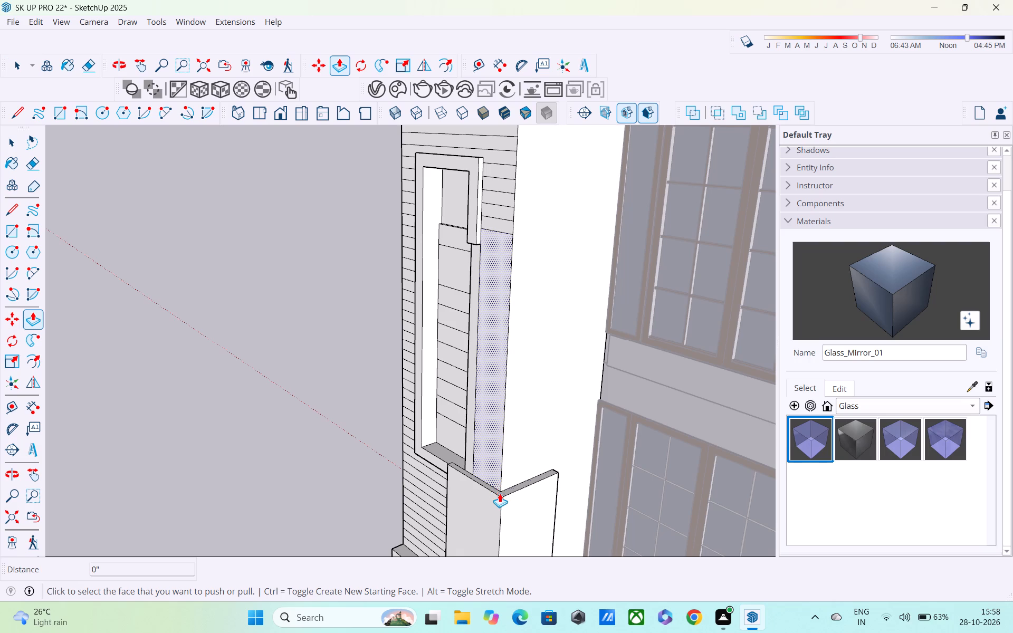
{"action": "left_click", "coordinate": [500, 493]}
{"action": "left_click", "coordinate": [516, 236]}
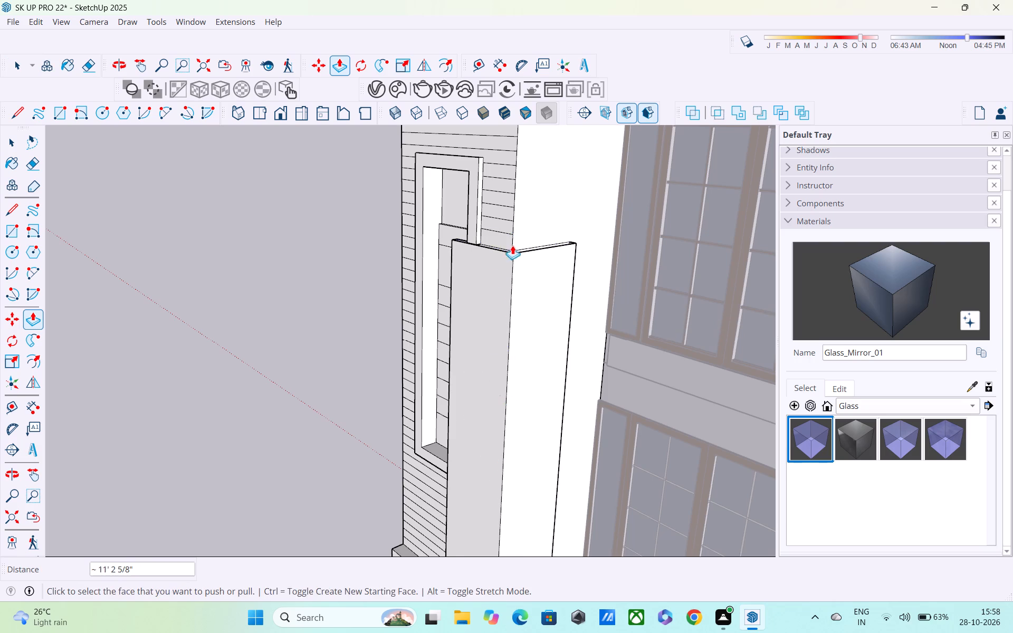
{"action": "middle_click_drag", "start_coordinate": [482, 280], "coordinate": [590, 185]}
{"action": "scroll", "coordinate": [590, 185], "scroll_direction": "up", "scroll_amount": 1}
{"action": "scroll", "coordinate": [580, 200], "scroll_direction": "down", "scroll_amount": 6}
{"action": "scroll", "coordinate": [532, 248], "scroll_direction": "down", "scroll_amount": 3}
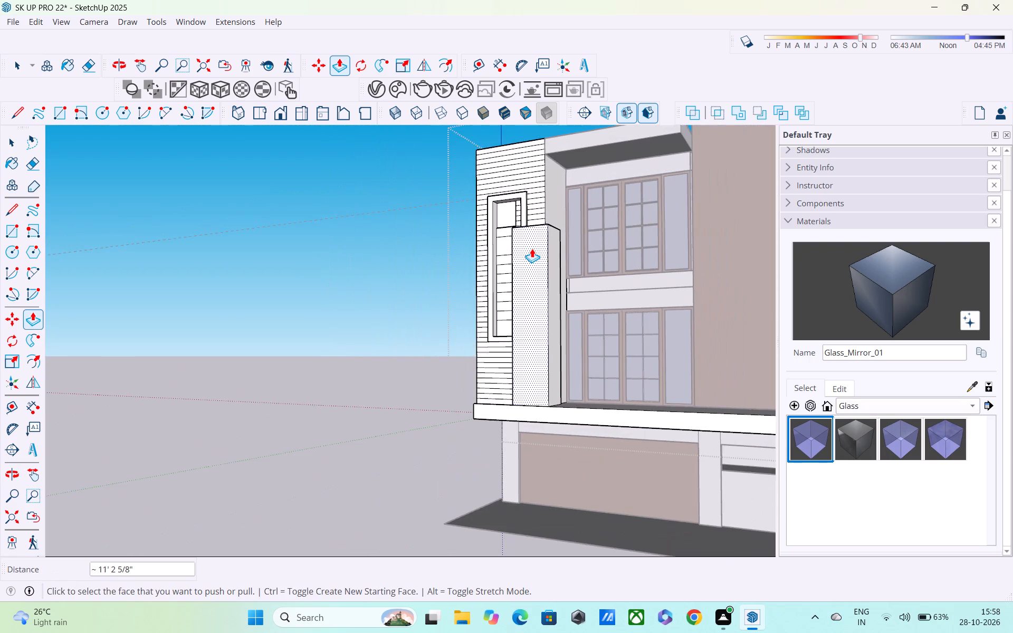
{"action": "scroll", "coordinate": [530, 249], "scroll_direction": "down", "scroll_amount": 4}
{"action": "middle_click_drag", "start_coordinate": [515, 260], "coordinate": [559, 298]}
{"action": "key", "text": "space"}
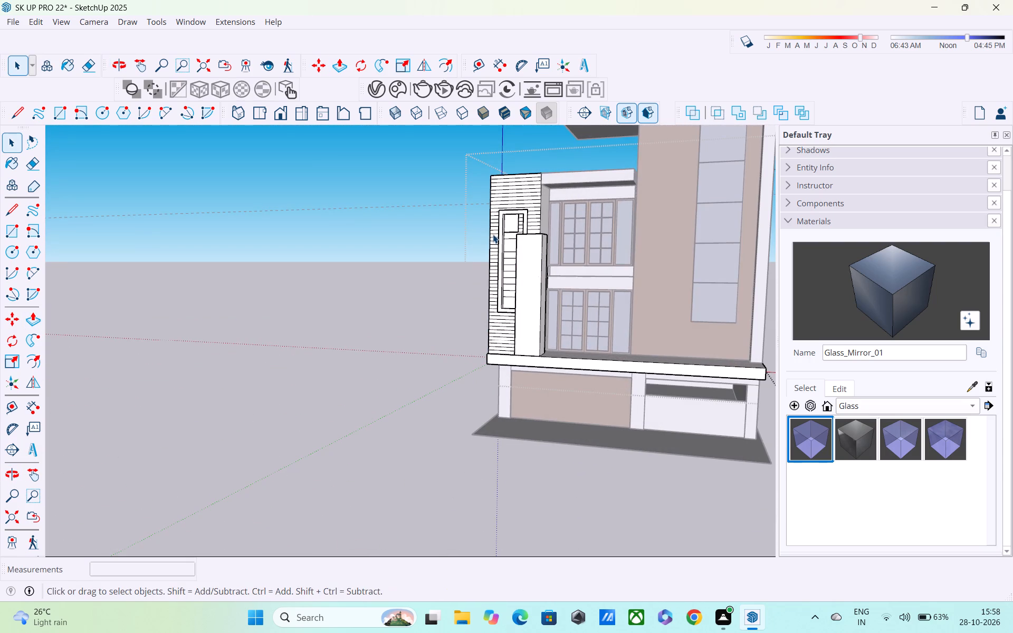
Draw the missing horizontal line, about 2' 3 13/16" long, across the recess's back panel in the wide gap between its upper lines.
{"action": "scroll", "coordinate": [501, 219], "scroll_direction": "up", "scroll_amount": 15}
{"action": "middle_click_drag", "start_coordinate": [524, 314], "coordinate": [603, 258]}
{"action": "scroll", "coordinate": [570, 273], "scroll_direction": "up", "scroll_amount": 5}
{"action": "middle_click_drag", "start_coordinate": [518, 295], "coordinate": [424, 286]}
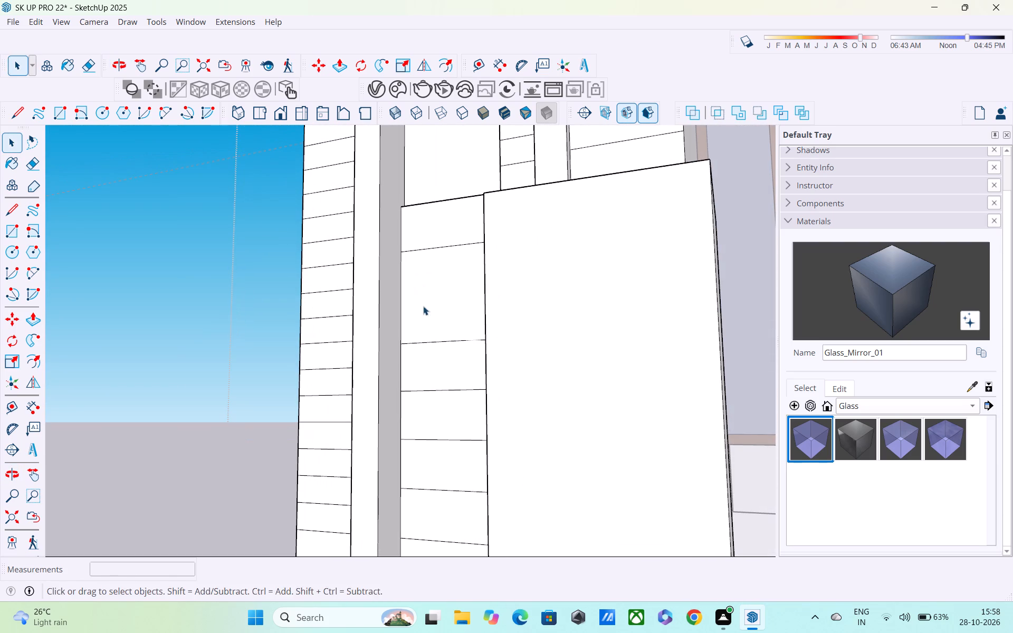
{"action": "key", "text": "l"}
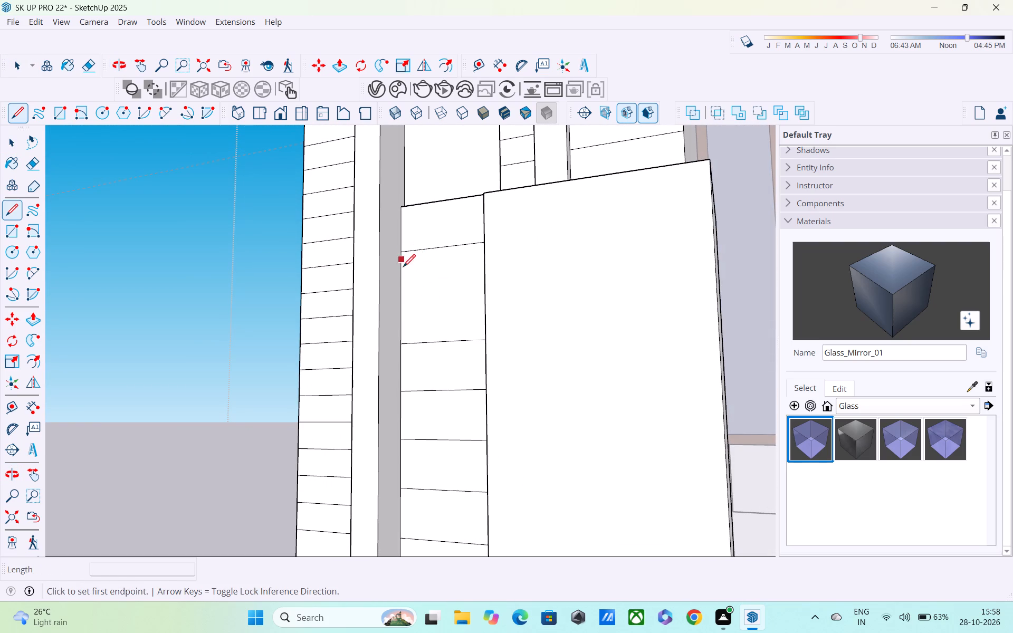
{"action": "left_click", "coordinate": [398, 301]}
{"action": "middle_click_drag", "start_coordinate": [443, 309], "coordinate": [552, 343]}
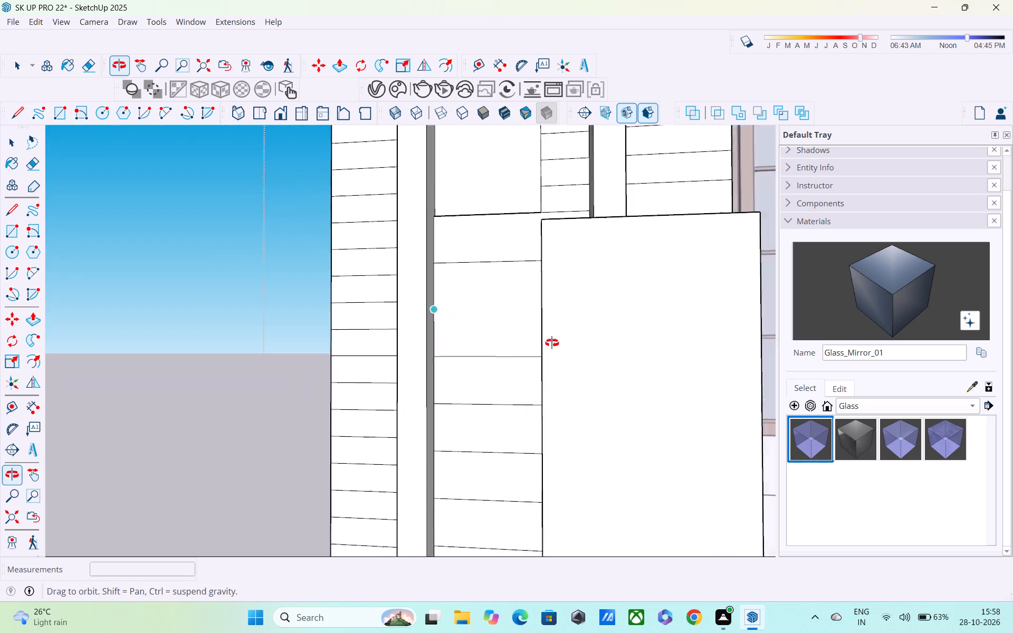
{"action": "middle_click_drag", "start_coordinate": [552, 343], "coordinate": [584, 345]}
{"action": "scroll", "coordinate": [541, 317], "scroll_direction": "up", "scroll_amount": 15}
{"action": "scroll", "coordinate": [606, 316], "scroll_direction": "up", "scroll_amount": 1}
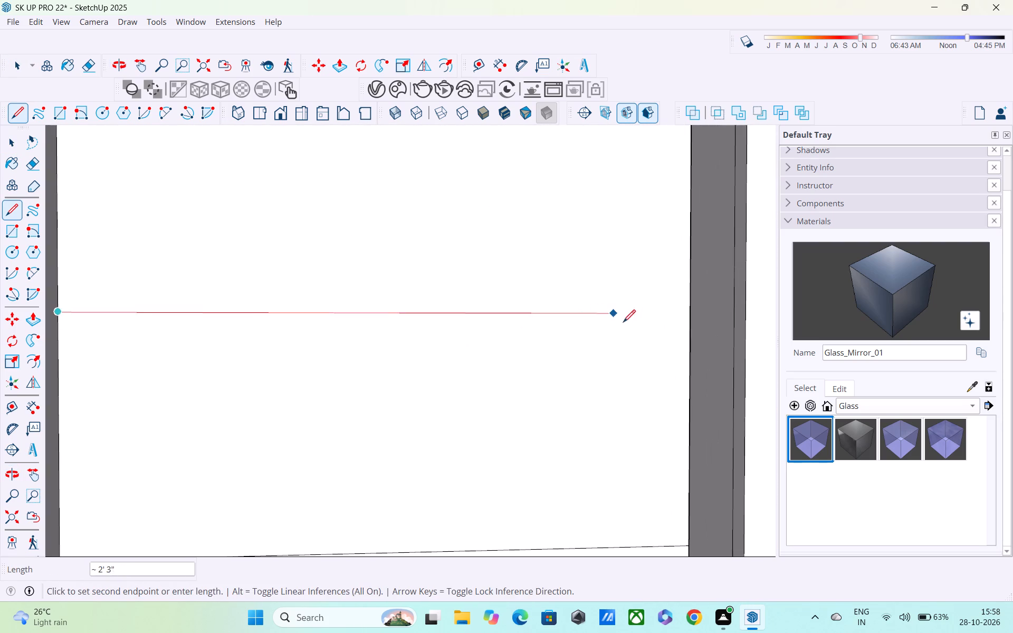
{"action": "left_click", "coordinate": [687, 317]}
{"action": "scroll", "coordinate": [678, 323], "scroll_direction": "down", "scroll_amount": 8}
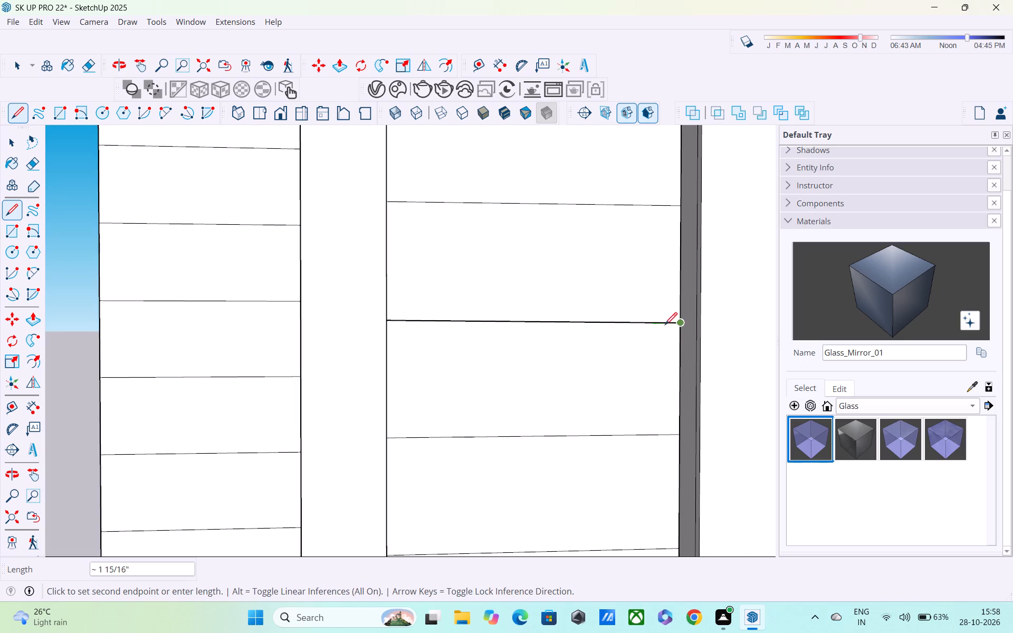
Undo the stray line at the recess's side edge and the last horizontal line on its back panel.
{"action": "left_click", "coordinate": [678, 437]}
{"action": "key", "text": "ctrl+z"}
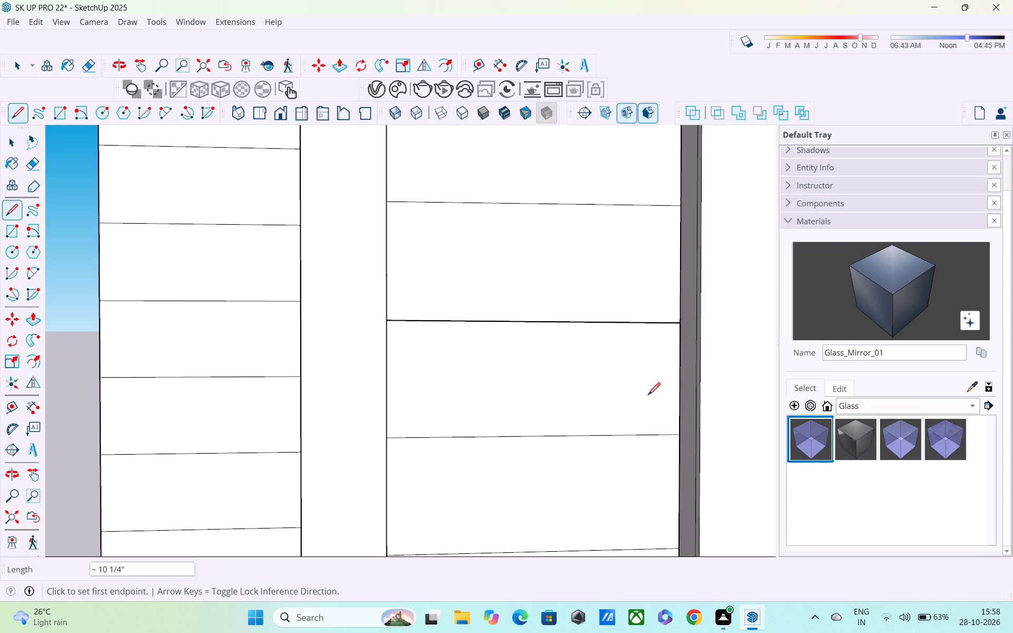
{"action": "scroll", "coordinate": [646, 396], "scroll_direction": "down", "scroll_amount": 7}
{"action": "scroll", "coordinate": [645, 396], "scroll_direction": "up", "scroll_amount": 1}
{"action": "key", "text": "space"}
{"action": "middle_click_drag", "start_coordinate": [588, 375], "coordinate": [537, 345]}
{"action": "scroll", "coordinate": [630, 273], "scroll_direction": "down", "scroll_amount": 6}
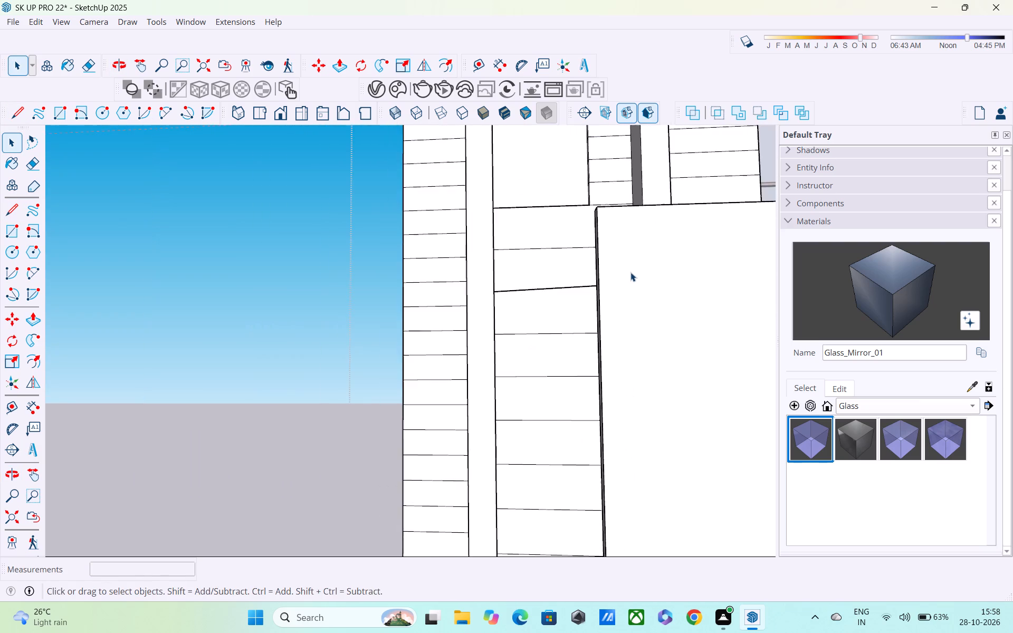
{"action": "middle_click_drag", "start_coordinate": [630, 272], "coordinate": [371, 429]}
{"action": "key", "text": "ctrl+z"}
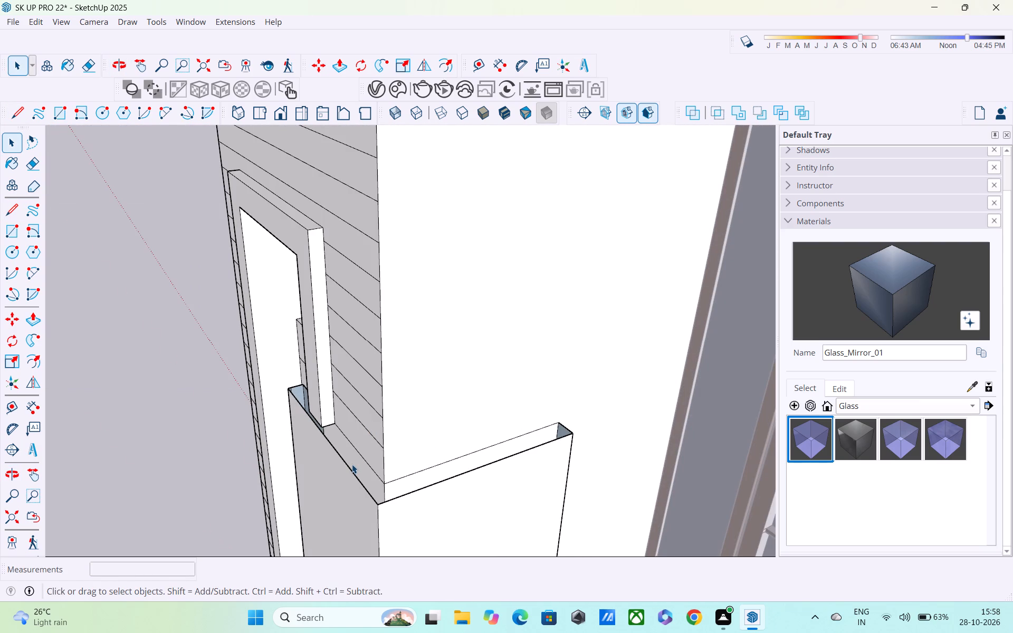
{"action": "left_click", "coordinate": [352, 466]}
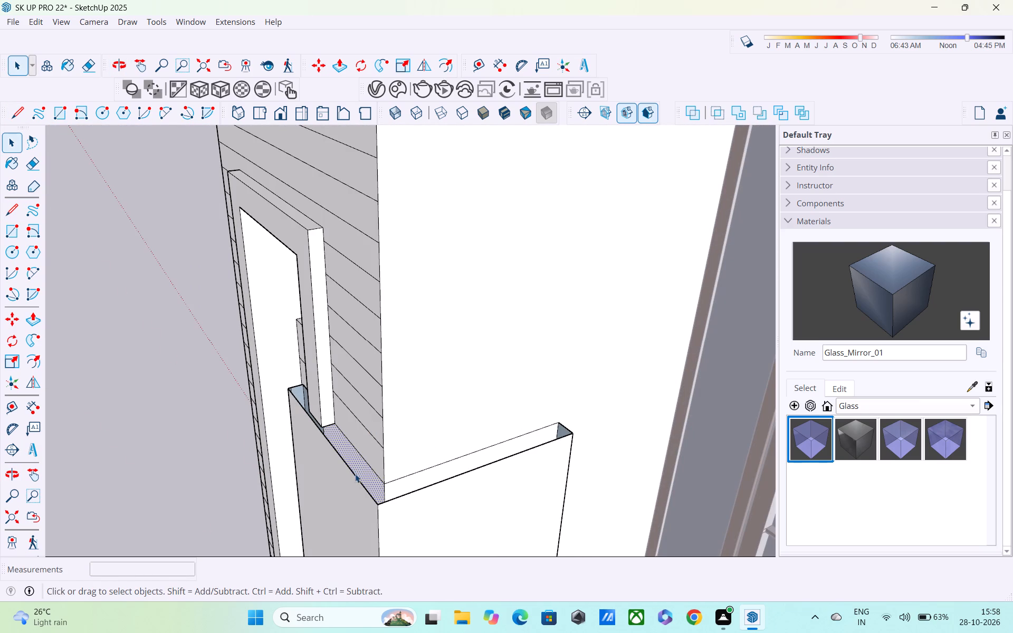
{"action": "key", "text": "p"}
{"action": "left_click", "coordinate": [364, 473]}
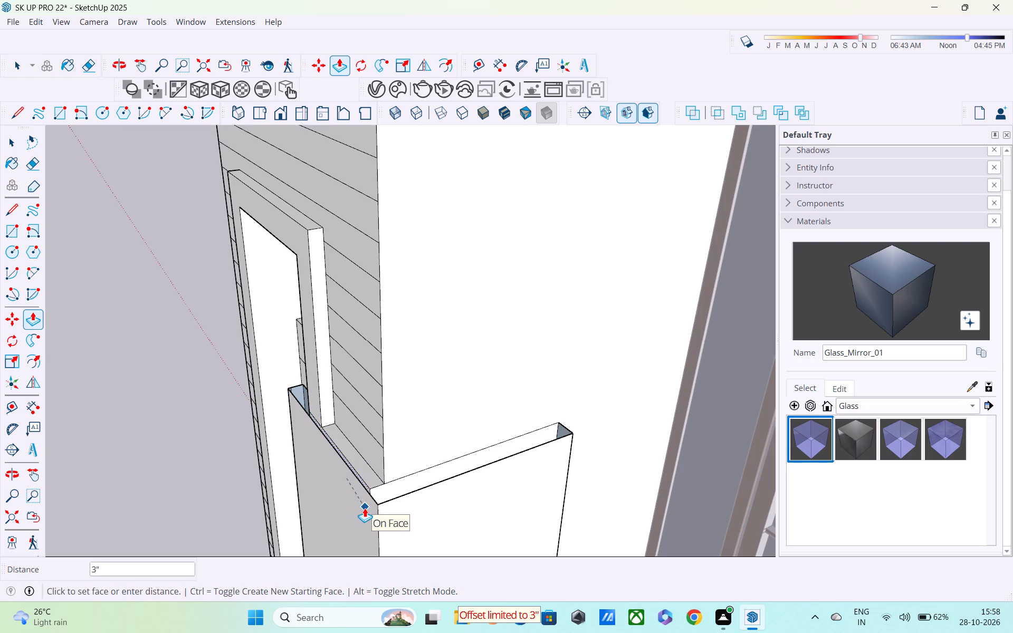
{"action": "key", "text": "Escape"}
Undo the corner box's last raise.
{"action": "key", "text": "ctrl+z"}
Copy the recess back panel's upper horizontal line straight down into the middle of the wide gap below it.
{"action": "middle_click_drag", "start_coordinate": [364, 487], "coordinate": [368, 439]}
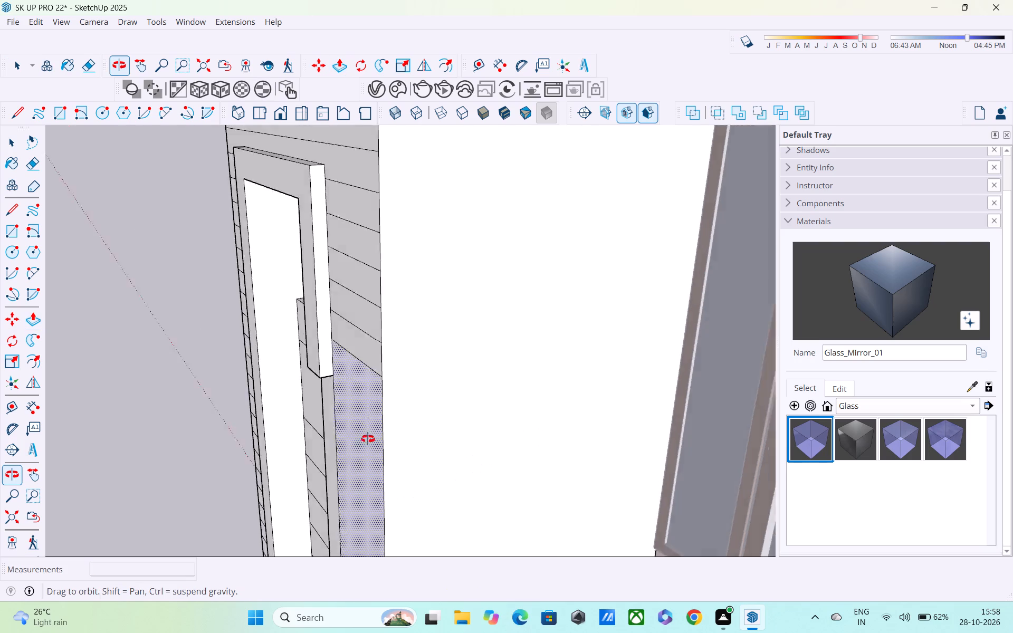
{"action": "middle_click_drag", "start_coordinate": [368, 439], "coordinate": [438, 322]}
{"action": "scroll", "coordinate": [436, 321], "scroll_direction": "down", "scroll_amount": 5}
{"action": "middle_click_drag", "start_coordinate": [407, 324], "coordinate": [580, 341]}
{"action": "scroll", "coordinate": [421, 323], "scroll_direction": "up", "scroll_amount": 4}
{"action": "key", "text": "space"}
{"action": "scroll", "coordinate": [450, 248], "scroll_direction": "up", "scroll_amount": 1}
{"action": "middle_click_drag", "start_coordinate": [448, 252], "coordinate": [401, 296]}
{"action": "scroll", "coordinate": [375, 281], "scroll_direction": "up", "scroll_amount": 4}
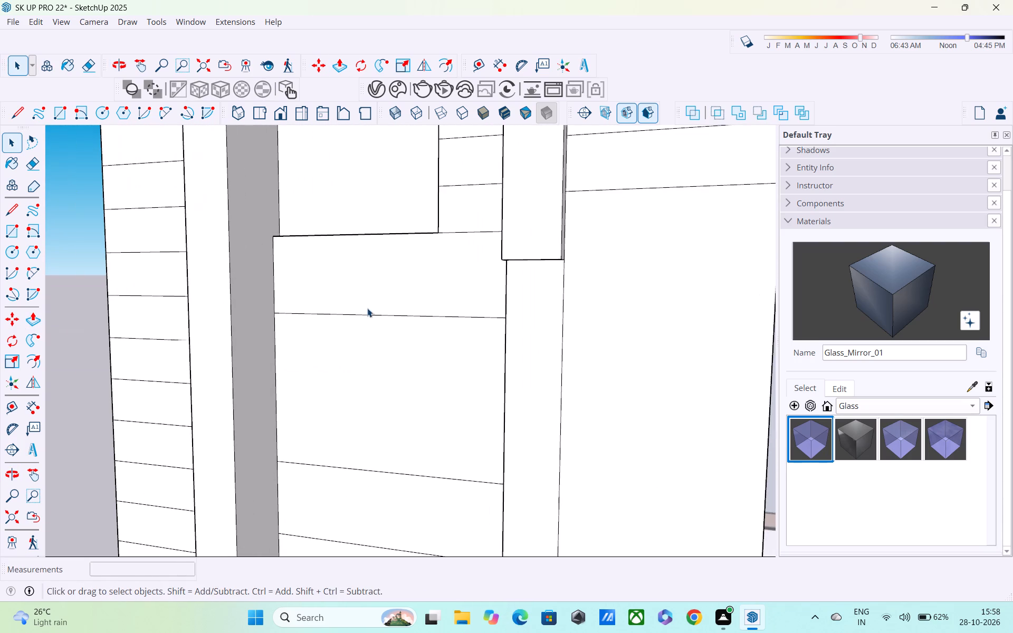
{"action": "left_click", "coordinate": [366, 316]}
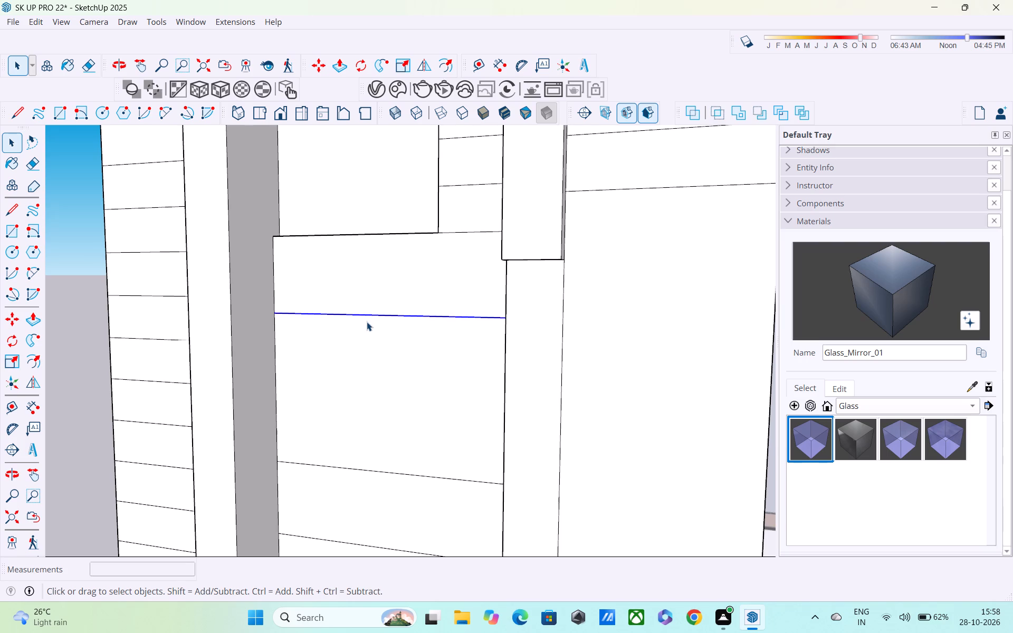
{"action": "key", "text": "m"}
{"action": "left_click", "coordinate": [276, 314]}
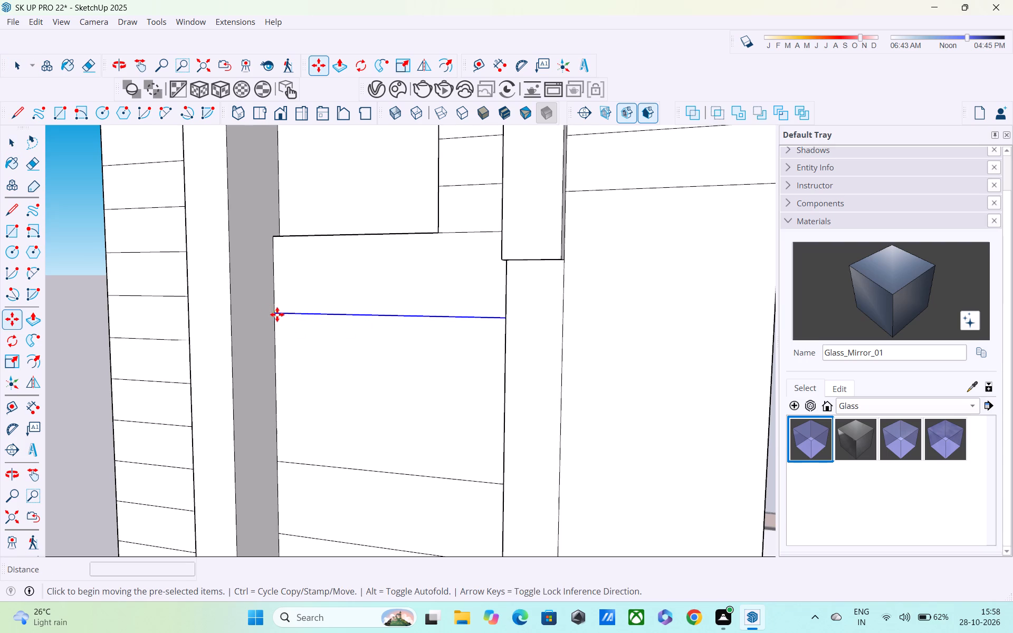
{"action": "left_click", "coordinate": [276, 386]}
Push/Pull the corner box's L-shaped top face up about 11' 1 5/16", close to the raised top frame piece's lower end.
{"action": "scroll", "coordinate": [404, 394], "scroll_direction": "down", "scroll_amount": 4}
{"action": "scroll", "coordinate": [499, 421], "scroll_direction": "up", "scroll_amount": 1}
{"action": "middle_click_drag", "start_coordinate": [537, 426], "coordinate": [526, 318], "text": "ctrl"}
{"action": "scroll", "coordinate": [519, 322], "scroll_direction": "down", "scroll_amount": 6}
{"action": "middle_click_drag", "start_coordinate": [506, 368], "coordinate": [462, 289]}
{"action": "scroll", "coordinate": [460, 289], "scroll_direction": "up", "scroll_amount": 1, "text": "shift"}
{"action": "scroll", "coordinate": [458, 292], "scroll_direction": "down", "scroll_amount": 7, "text": "shift"}
{"action": "middle_click_drag", "start_coordinate": [453, 306], "coordinate": [437, 275], "text": "shift"}
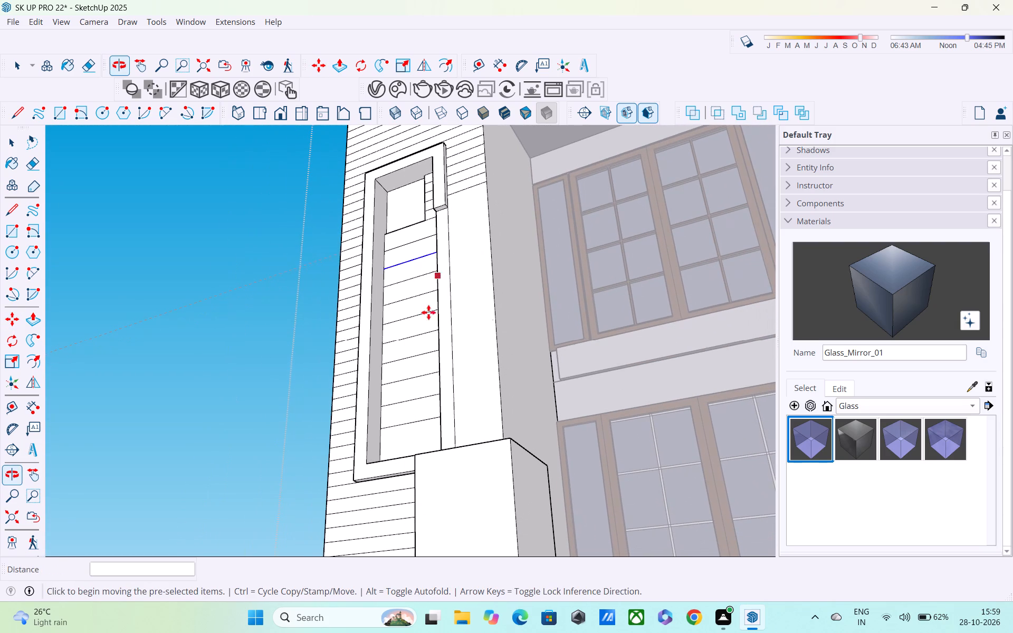
{"action": "middle_click_drag", "start_coordinate": [417, 605], "coordinate": [403, 629]}
{"action": "middle_click_drag", "start_coordinate": [466, 411], "coordinate": [473, 333], "text": "shift"}
{"action": "middle_click_drag", "start_coordinate": [473, 356], "coordinate": [443, 505]}
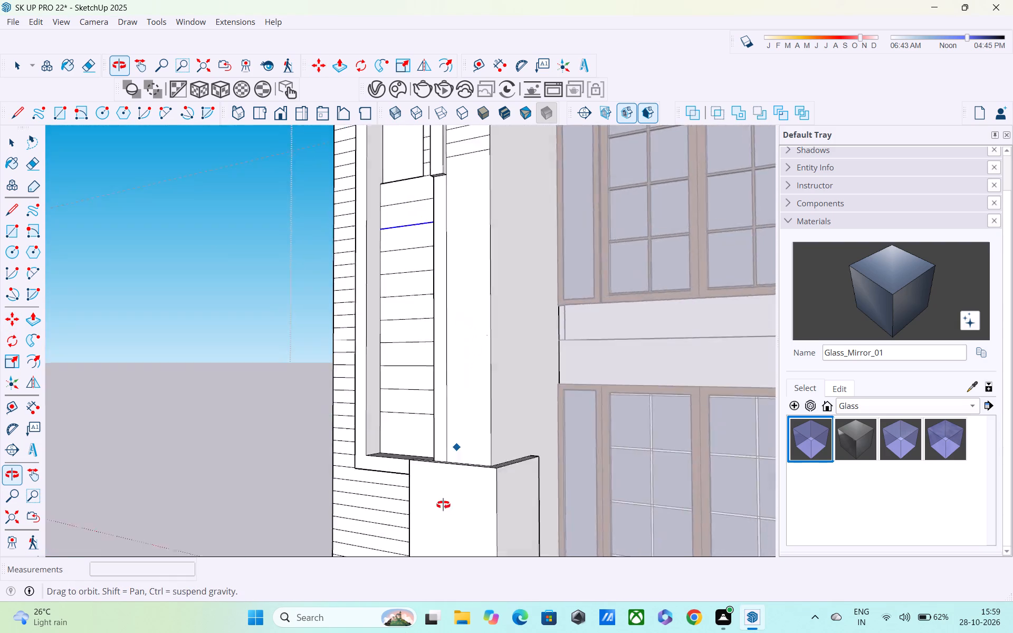
{"action": "middle_click_drag", "start_coordinate": [443, 505], "coordinate": [424, 419]}
{"action": "middle_click_drag", "start_coordinate": [424, 406], "coordinate": [374, 544]}
{"action": "scroll", "coordinate": [382, 398], "scroll_direction": "up", "scroll_amount": 5}
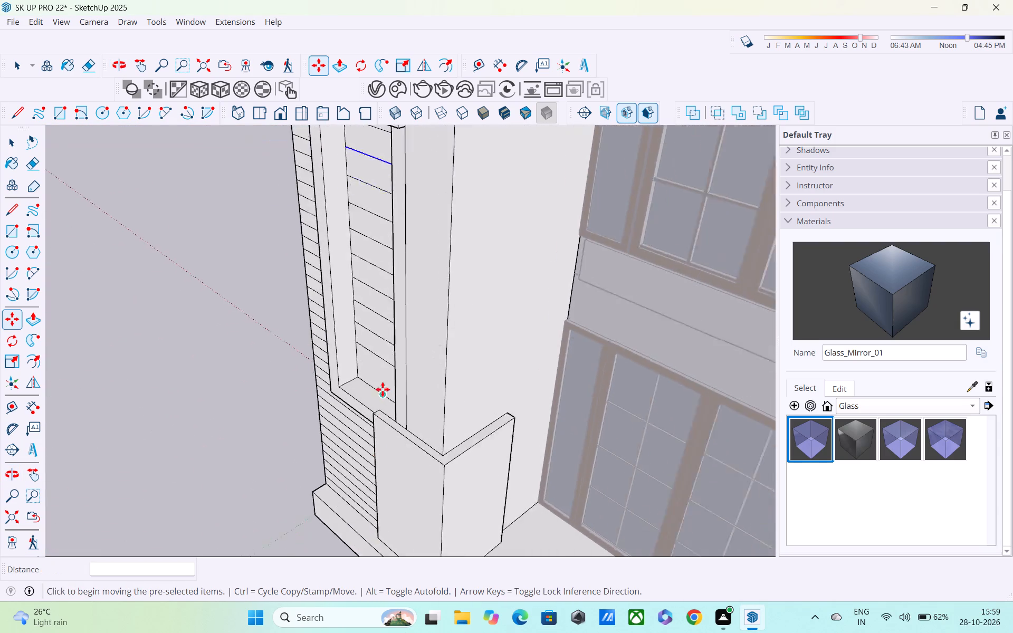
{"action": "scroll", "coordinate": [436, 470], "scroll_direction": "up", "scroll_amount": 3}
{"action": "key", "text": "space"}
{"action": "type", "text": "P"}
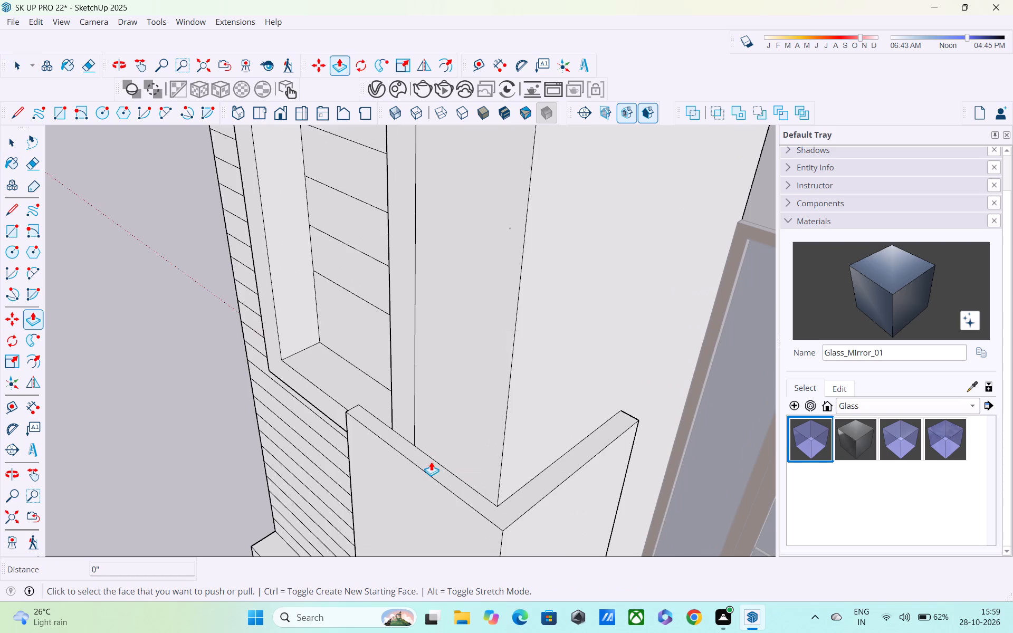
{"action": "left_click", "coordinate": [433, 464]}
{"action": "scroll", "coordinate": [438, 340], "scroll_direction": "down", "scroll_amount": 6}
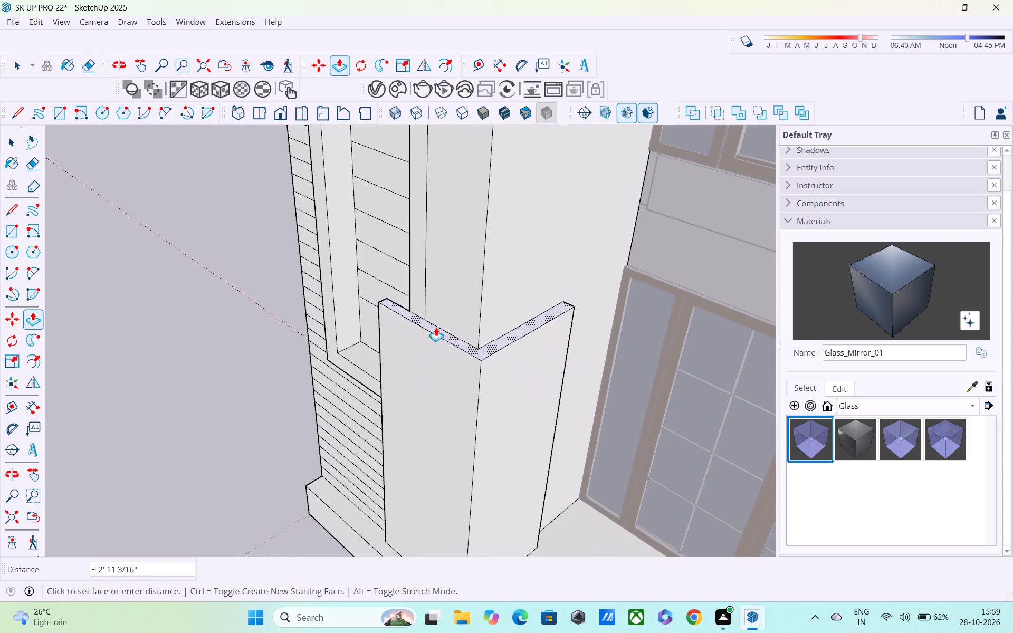
{"action": "middle_click_drag", "start_coordinate": [433, 313], "coordinate": [454, 441], "text": "shift"}
{"action": "middle_click_drag", "start_coordinate": [452, 281], "coordinate": [452, 392]}
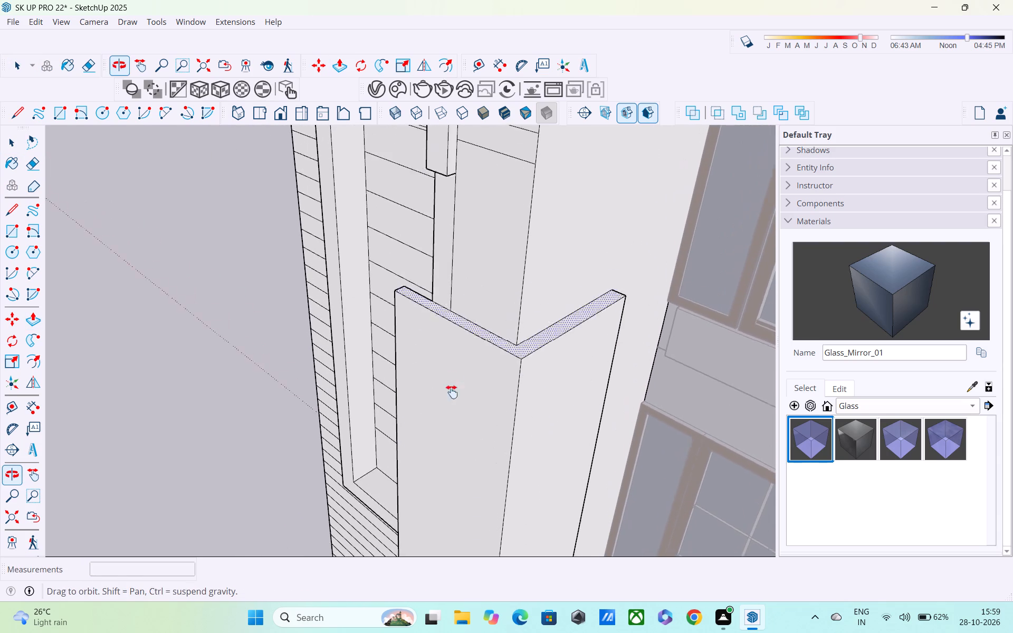
{"action": "middle_click_drag", "start_coordinate": [452, 392], "coordinate": [454, 420]}
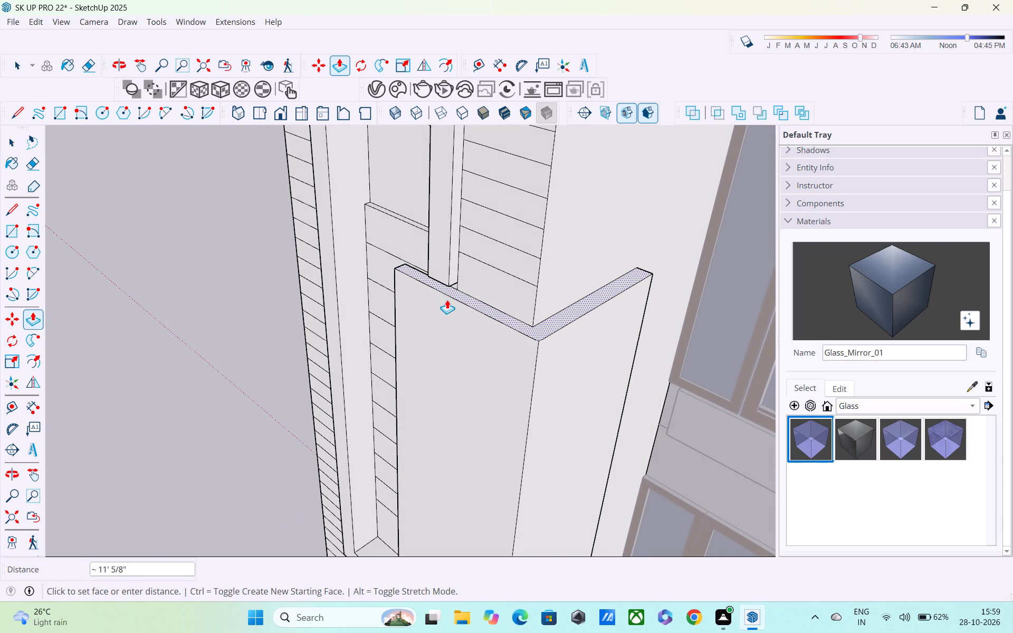
{"action": "left_click", "coordinate": [446, 297]}
Raise the corner box's top face about 1" more to meet the frame piece's lower end, and leave group editing.
{"action": "middle_click_drag", "start_coordinate": [446, 284], "coordinate": [470, 209]}
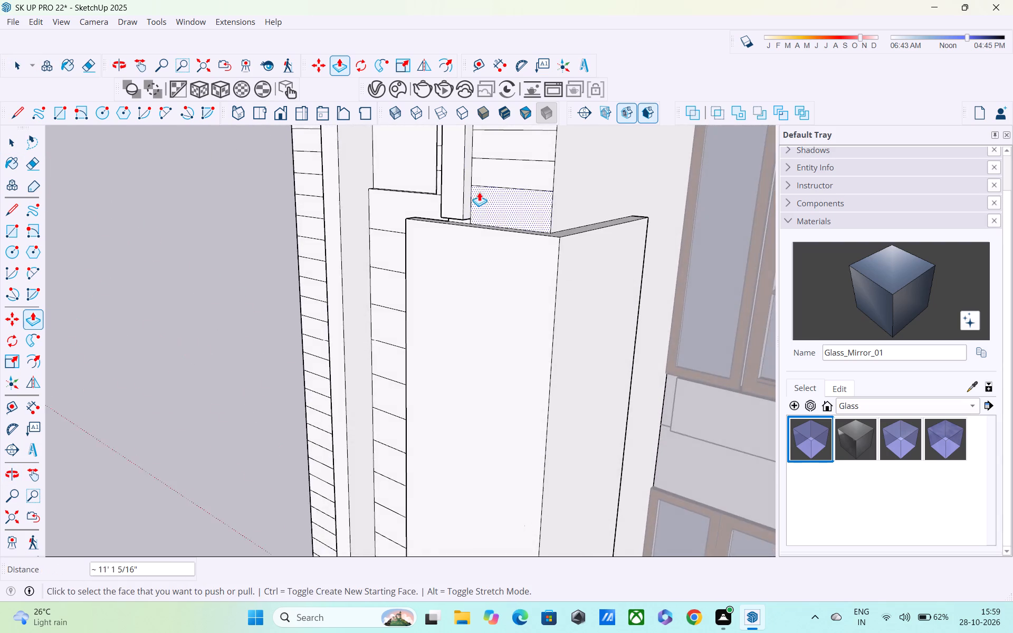
{"action": "scroll", "coordinate": [479, 194], "scroll_direction": "down", "scroll_amount": 5}
{"action": "middle_click_drag", "start_coordinate": [475, 219], "coordinate": [425, 320]}
{"action": "scroll", "coordinate": [492, 252], "scroll_direction": "up", "scroll_amount": 5}
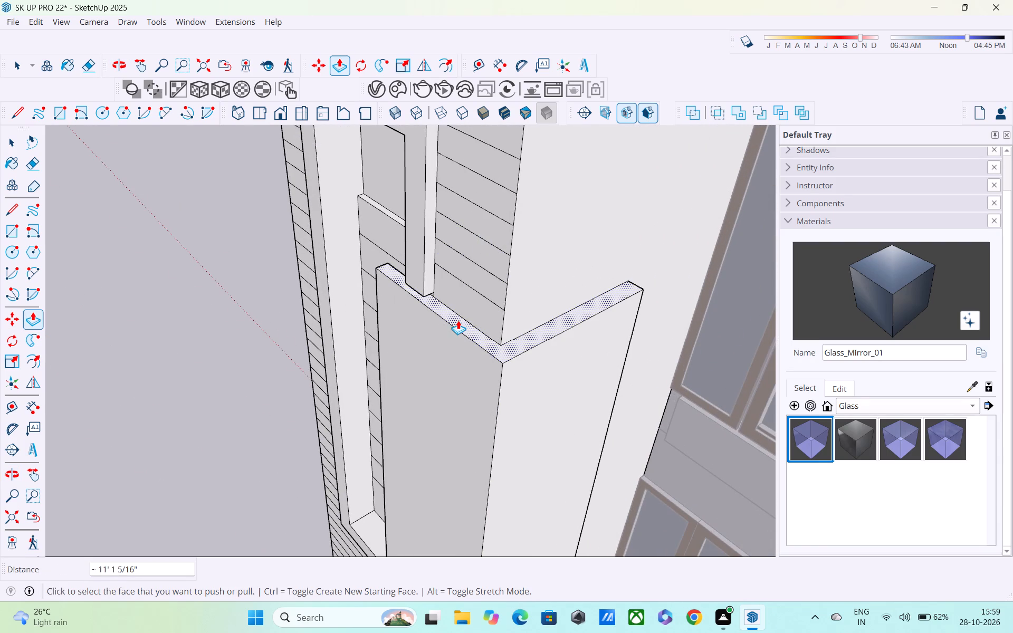
{"action": "left_click", "coordinate": [458, 320]}
{"action": "left_click", "coordinate": [458, 317]}
{"action": "middle_click_drag", "start_coordinate": [439, 351], "coordinate": [493, 242]}
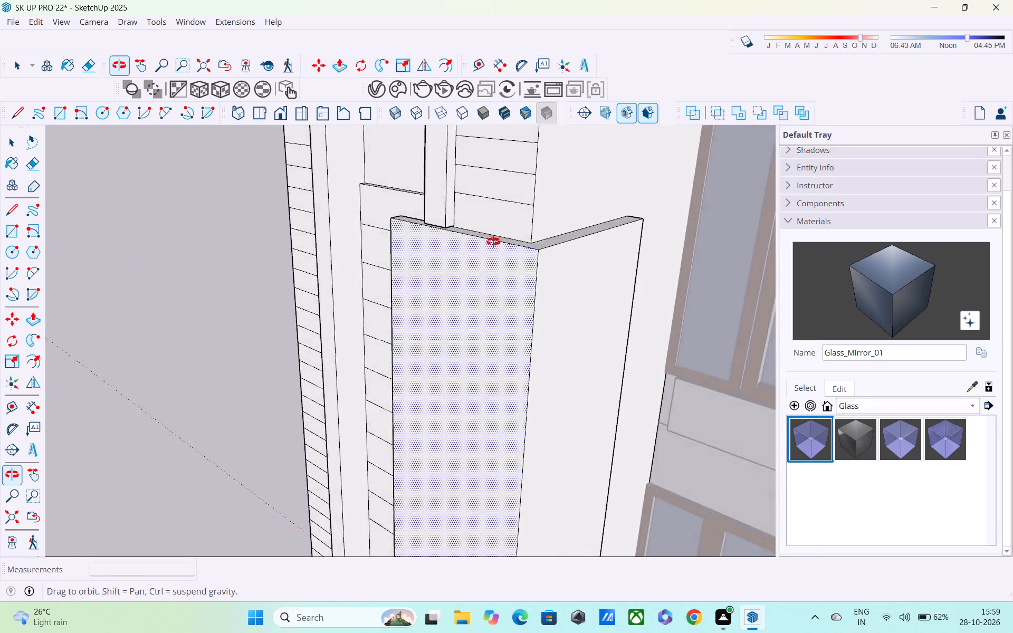
{"action": "middle_click_drag", "start_coordinate": [493, 242], "coordinate": [501, 224]}
{"action": "scroll", "coordinate": [513, 205], "scroll_direction": "up", "scroll_amount": 1}
{"action": "scroll", "coordinate": [513, 205], "scroll_direction": "down", "scroll_amount": 6}
{"action": "scroll", "coordinate": [426, 311], "scroll_direction": "down", "scroll_amount": 7}
{"action": "middle_click_drag", "start_coordinate": [320, 399], "coordinate": [565, 290]}
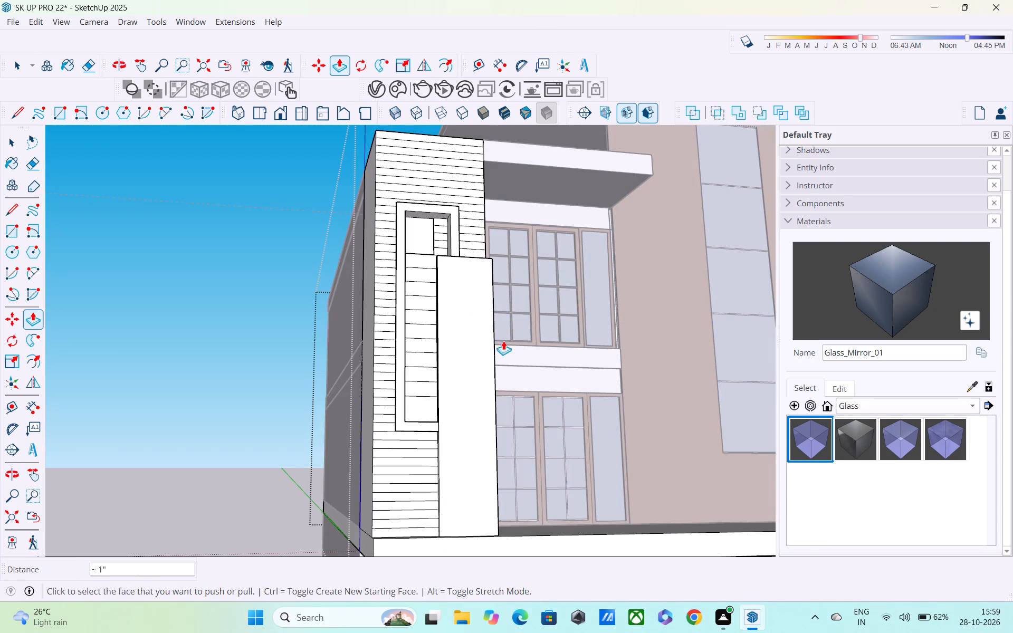
{"action": "key", "text": "space"}
{"action": "left_click", "coordinate": [280, 327]}
Examine the tall corner box against the recess frame, lined wall and windows from several angles.
{"action": "scroll", "coordinate": [368, 323], "scroll_direction": "up", "scroll_amount": 3}
{"action": "middle_click_drag", "start_coordinate": [473, 327], "coordinate": [324, 436]}
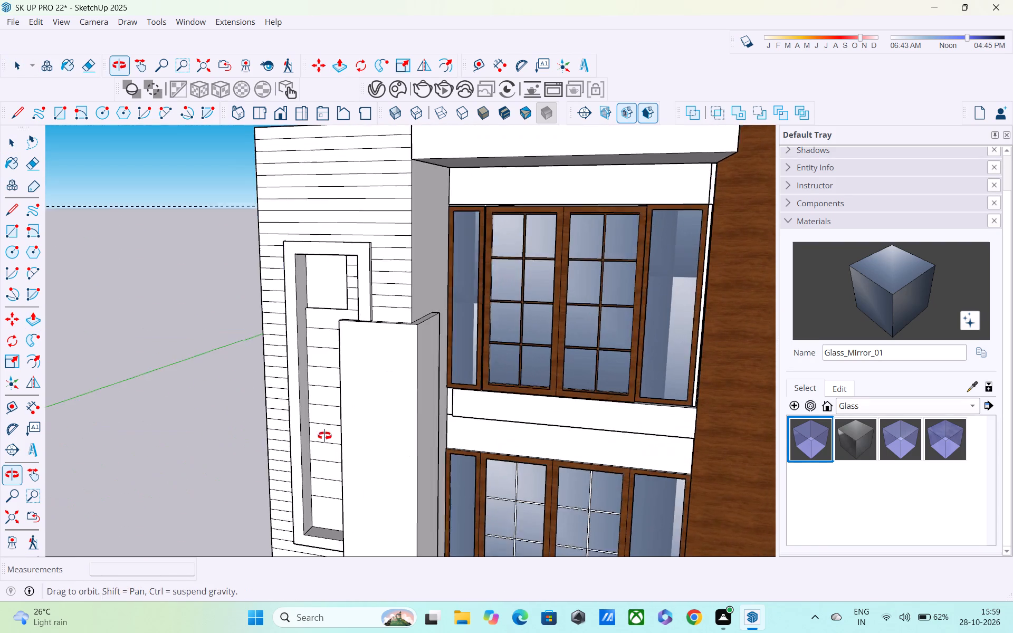
{"action": "middle_click_drag", "start_coordinate": [324, 436], "coordinate": [323, 433]}
{"action": "scroll", "coordinate": [320, 422], "scroll_direction": "down", "scroll_amount": 6}
{"action": "scroll", "coordinate": [378, 399], "scroll_direction": "up", "scroll_amount": 5}
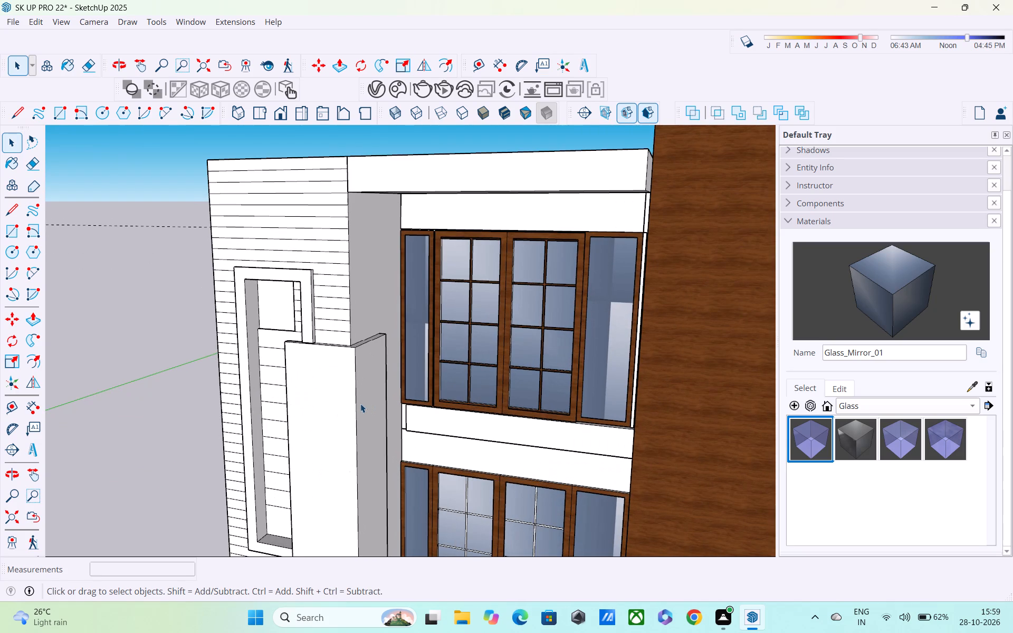
{"action": "scroll", "coordinate": [360, 404], "scroll_direction": "up", "scroll_amount": 4}
{"action": "scroll", "coordinate": [360, 404], "scroll_direction": "down", "scroll_amount": 1}
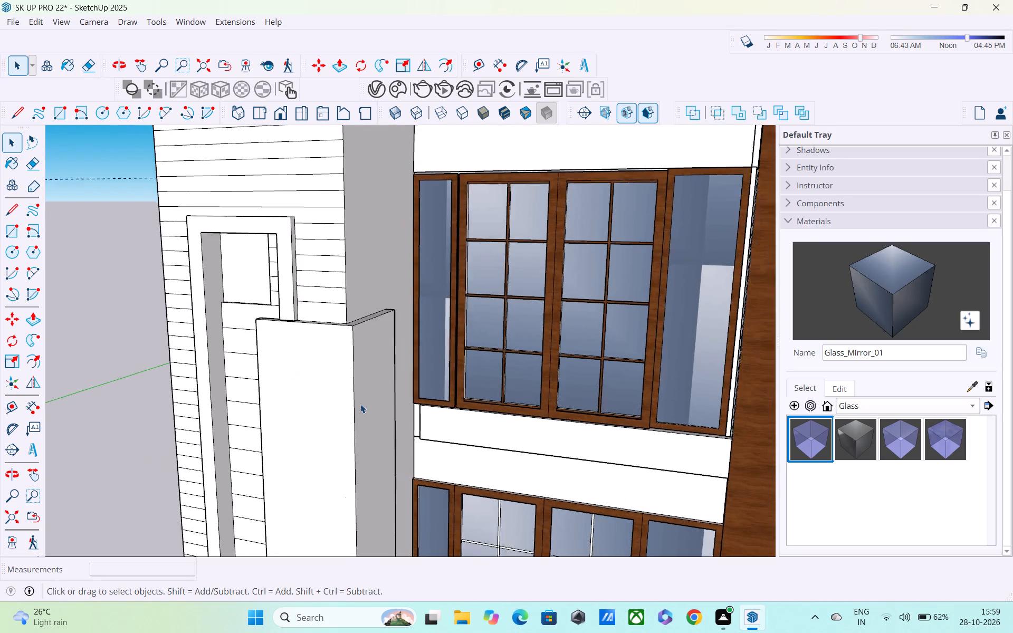
{"action": "scroll", "coordinate": [360, 404], "scroll_direction": "down", "scroll_amount": 2}
{"action": "scroll", "coordinate": [369, 382], "scroll_direction": "up", "scroll_amount": 2}
{"action": "middle_click_drag", "start_coordinate": [364, 357], "coordinate": [360, 313]}
{"action": "scroll", "coordinate": [357, 299], "scroll_direction": "down", "scroll_amount": 9}
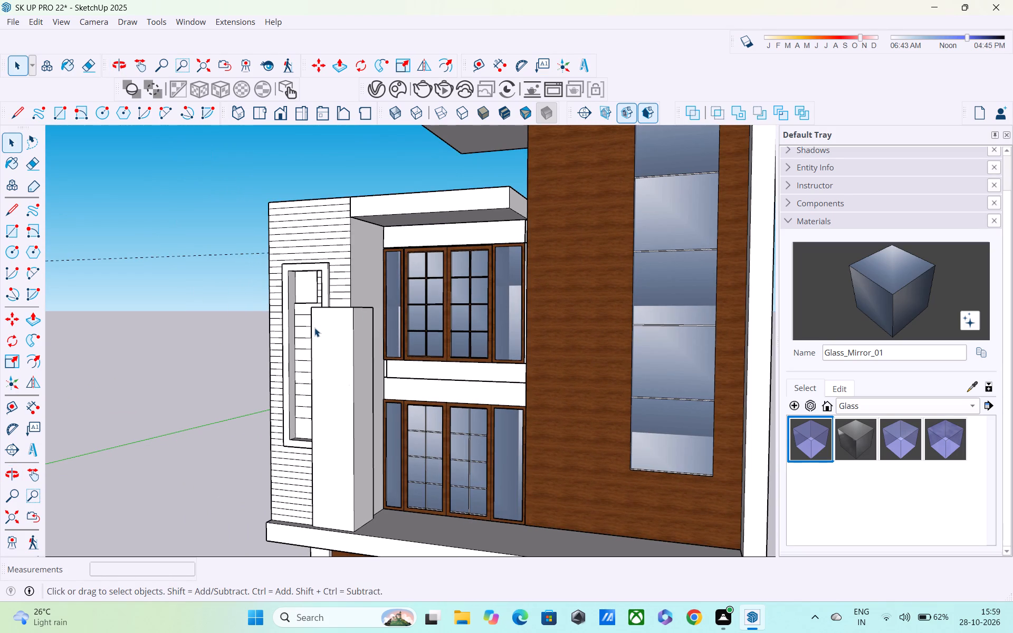
{"action": "middle_click_drag", "start_coordinate": [313, 328], "coordinate": [417, 466], "text": "shift"}
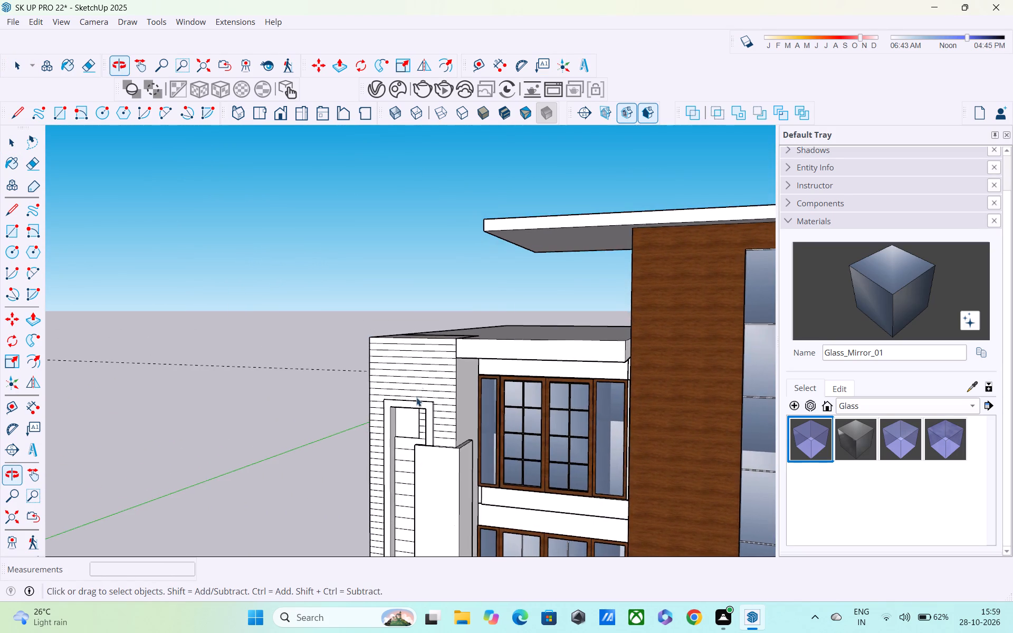
{"action": "scroll", "coordinate": [417, 366], "scroll_direction": "up", "scroll_amount": 5}
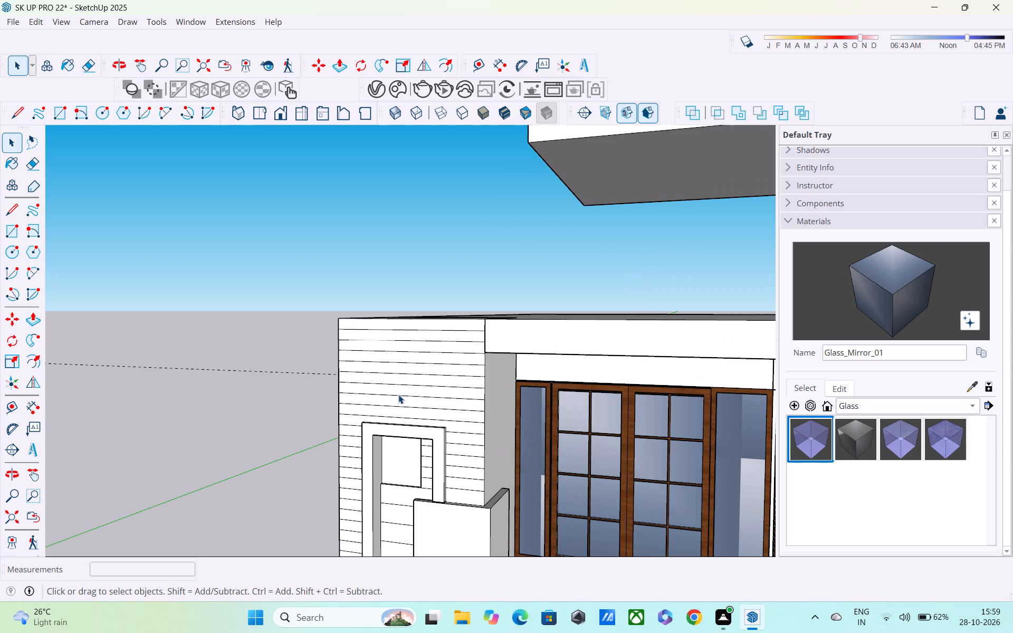
{"action": "middle_click_drag", "start_coordinate": [398, 396], "coordinate": [404, 236]}
{"action": "middle_click_drag", "start_coordinate": [423, 433], "coordinate": [423, 325], "text": "shift"}
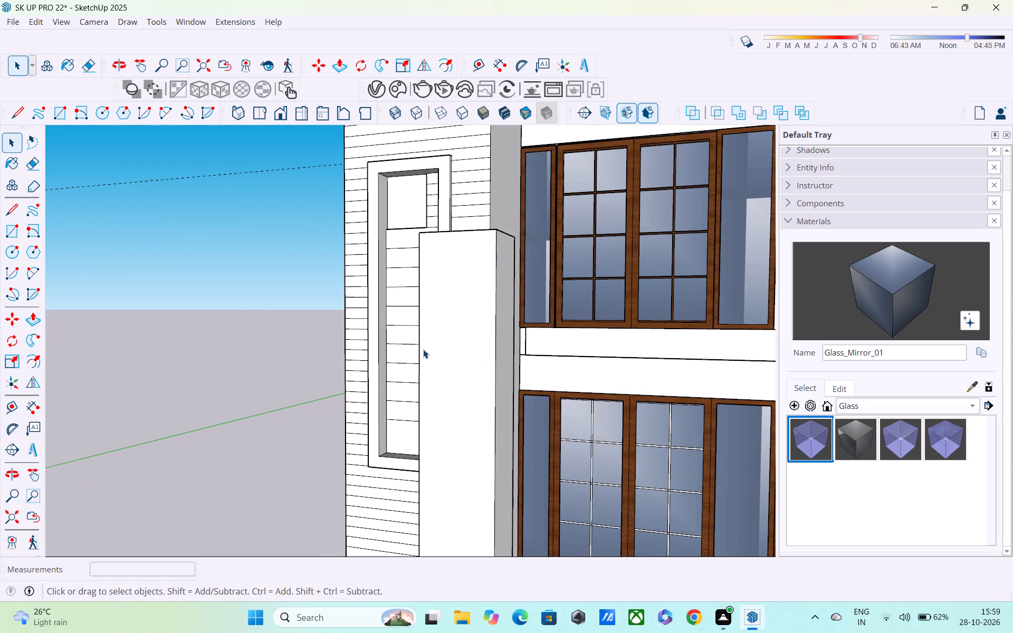
Draw a tall narrow rectangle, about 11 11/16" by 15', down the middle of the corner box's front face.
{"action": "key", "text": "r"}
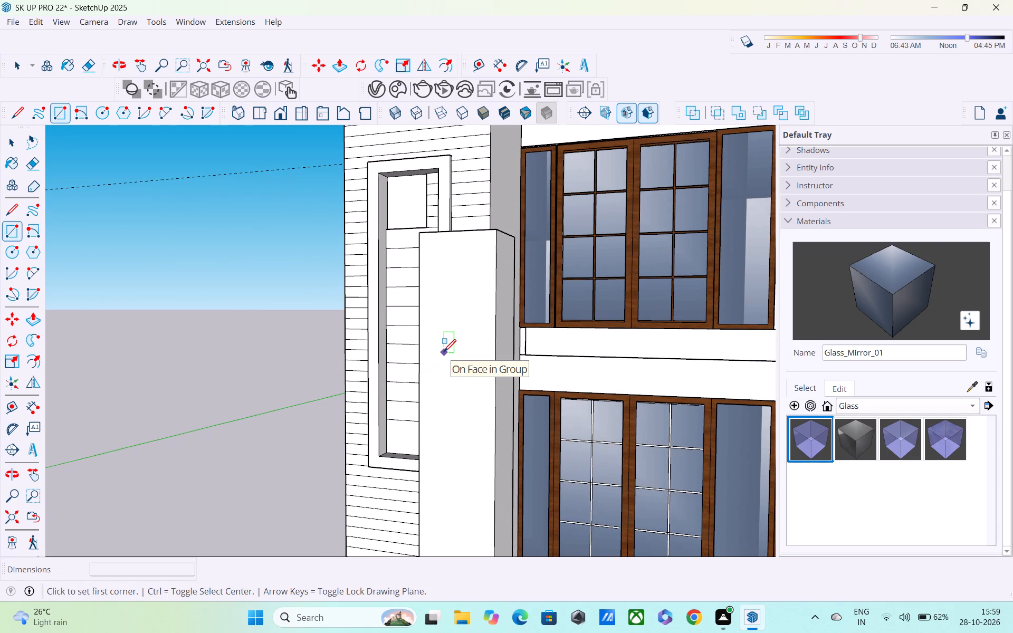
{"action": "middle_click_drag", "start_coordinate": [431, 344], "coordinate": [443, 226], "text": "shift"}
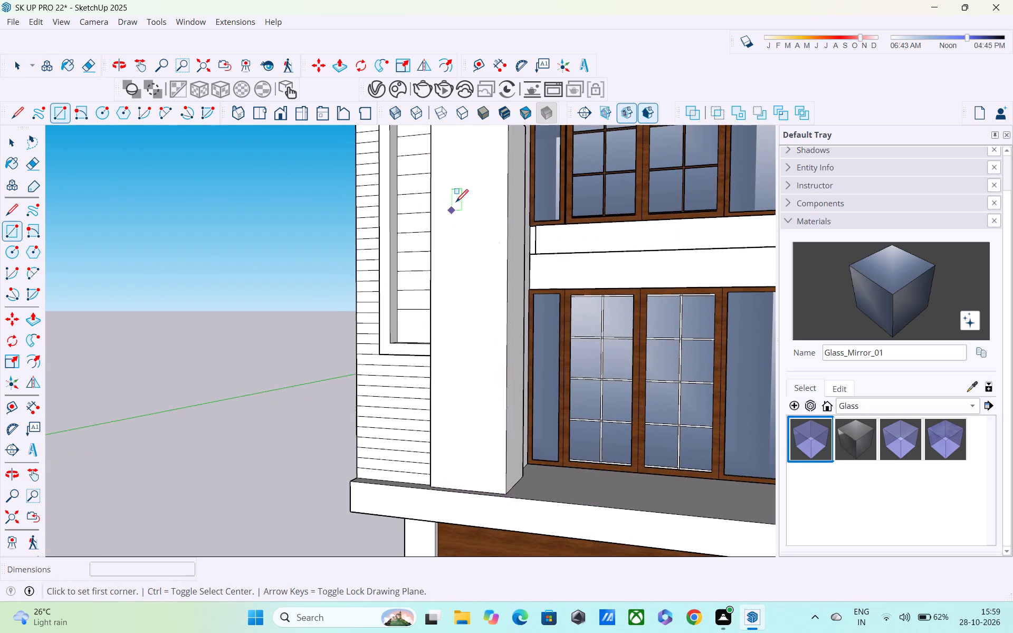
{"action": "middle_click_drag", "start_coordinate": [457, 203], "coordinate": [467, 271], "text": "shift"}
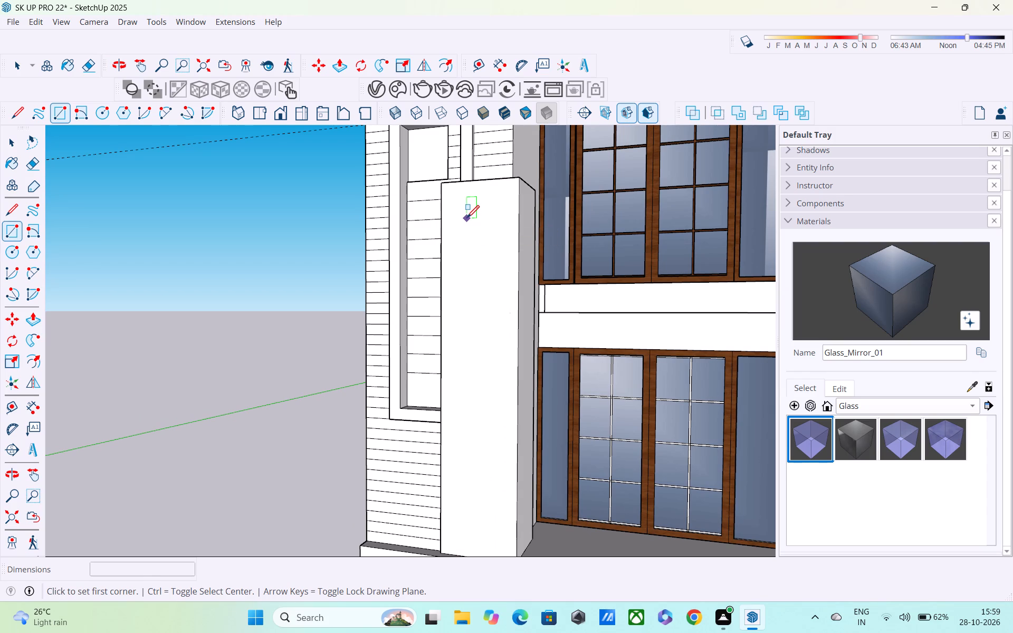
{"action": "left_click", "coordinate": [467, 219]}
{"action": "middle_click_drag", "start_coordinate": [493, 440], "coordinate": [513, 260]}
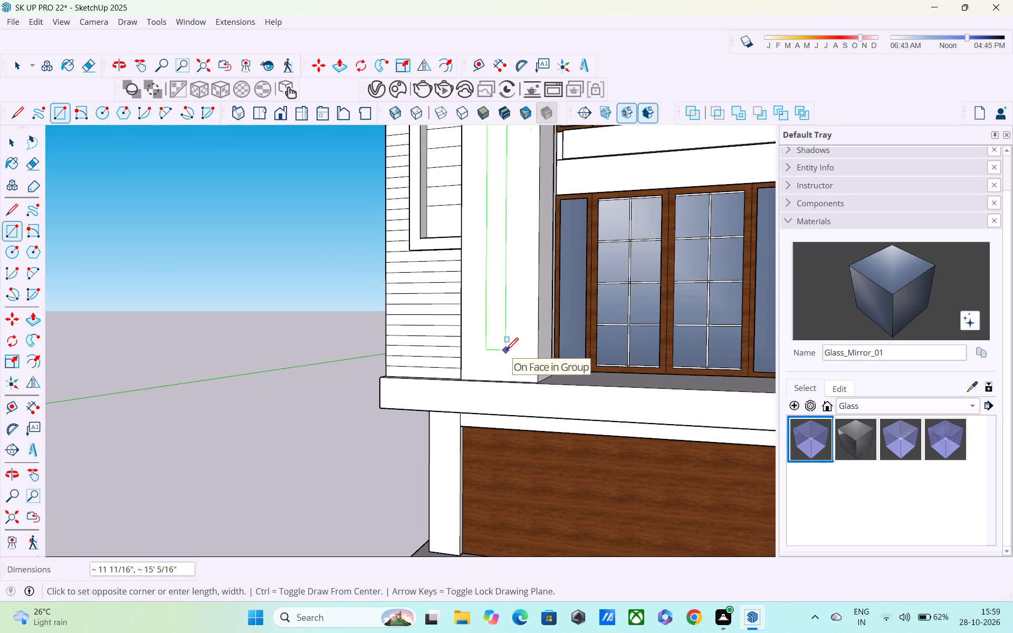
{"action": "left_click", "coordinate": [506, 338]}
Push/Pull the narrow rectangle on the corner box's front face by about 1/4".
{"action": "middle_click_drag", "start_coordinate": [510, 331], "coordinate": [514, 445], "text": "shift"}
{"action": "scroll", "coordinate": [514, 361], "scroll_direction": "up", "scroll_amount": 8}
{"action": "middle_click_drag", "start_coordinate": [514, 351], "coordinate": [479, 361]}
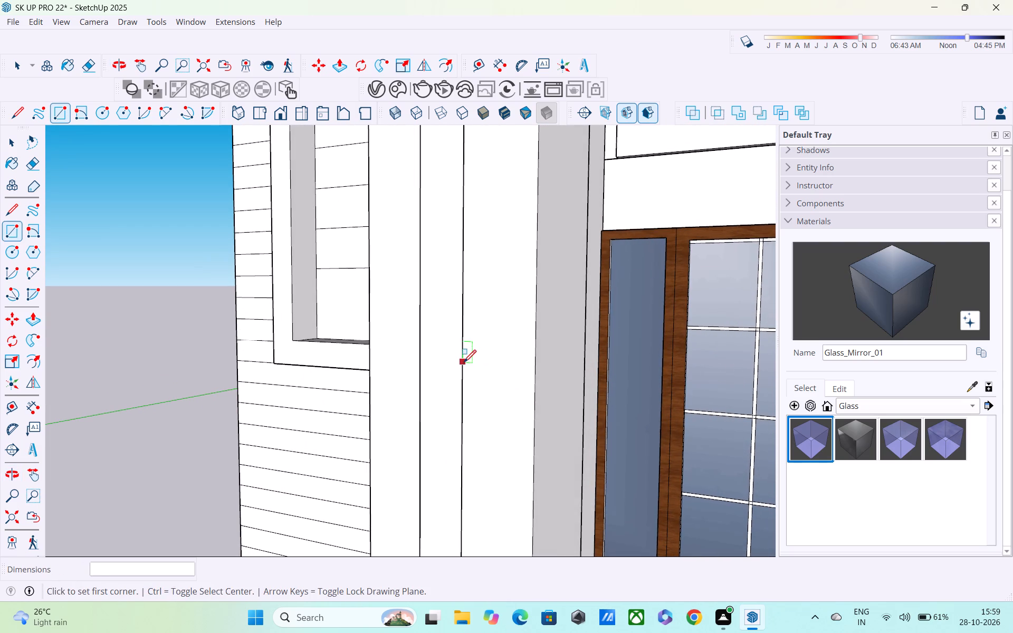
{"action": "key", "text": "p"}
{"action": "left_click", "coordinate": [439, 386]}
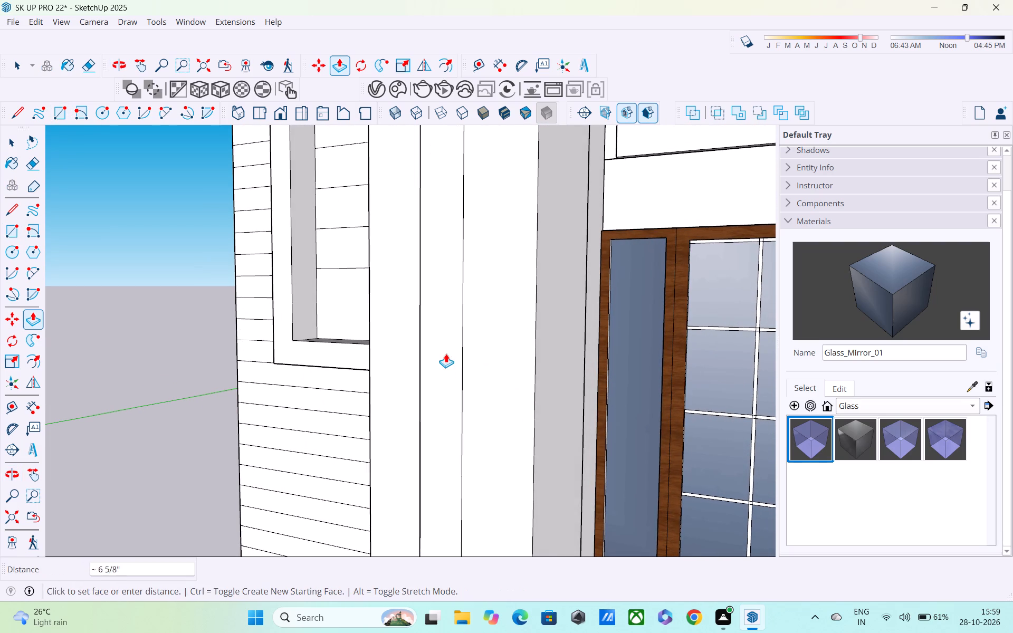
{"action": "middle_click_drag", "start_coordinate": [447, 349], "coordinate": [393, 353]}
{"action": "left_click", "coordinate": [370, 381]}
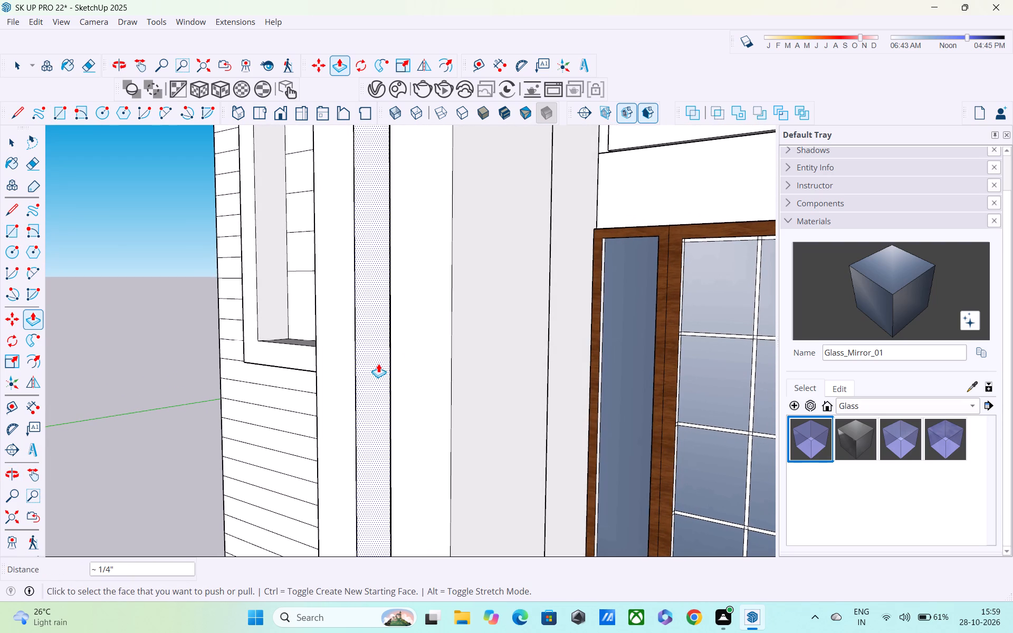
{"action": "key", "text": "grave"}
{"action": "key", "text": "Escape"}
Push/Pull the narrow strip about 1/4" back flush with the corner box's front face.
{"action": "key", "text": "space"}
{"action": "left_click", "coordinate": [377, 381]}
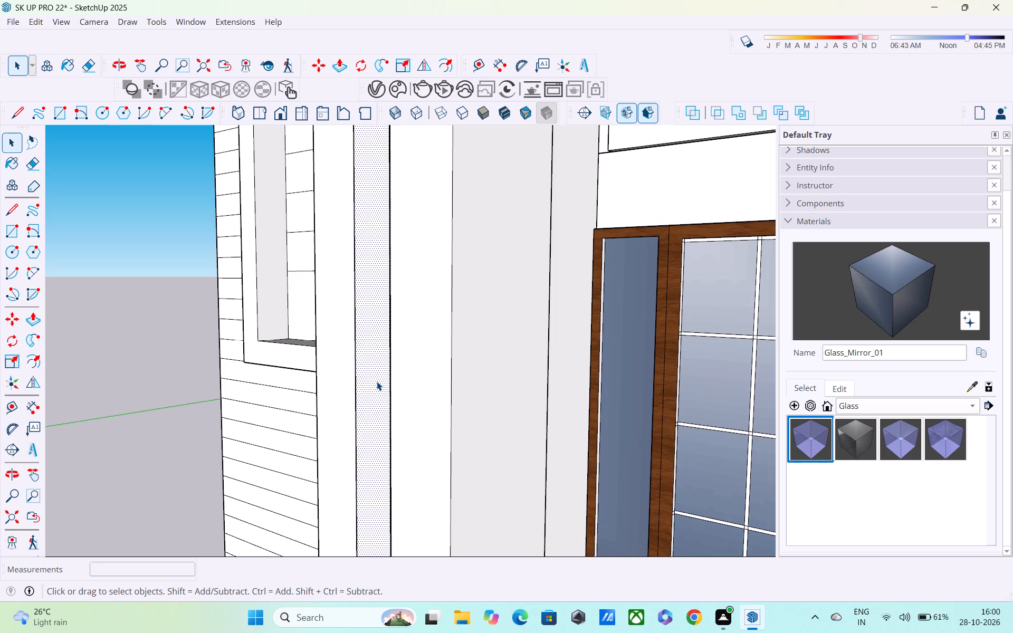
{"action": "key", "text": "p"}
{"action": "left_click_drag", "start_coordinate": [369, 386], "coordinate": [379, 373]}
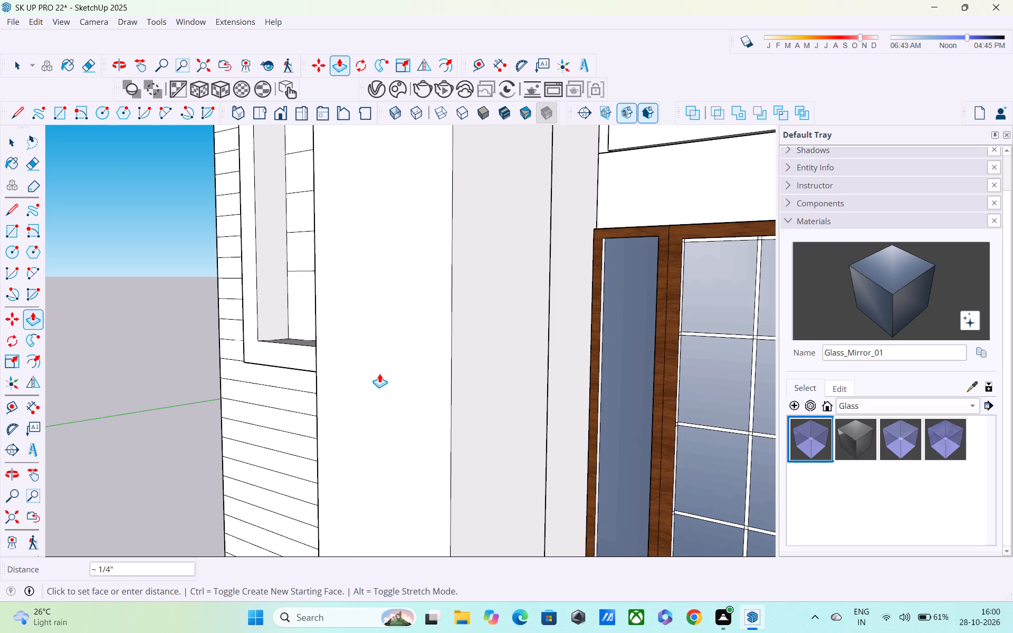
Open the group containing the lined wall and tall corner box for editing.
{"action": "scroll", "coordinate": [379, 373], "scroll_direction": "down", "scroll_amount": 11}
{"action": "middle_click_drag", "start_coordinate": [378, 376], "coordinate": [527, 429]}
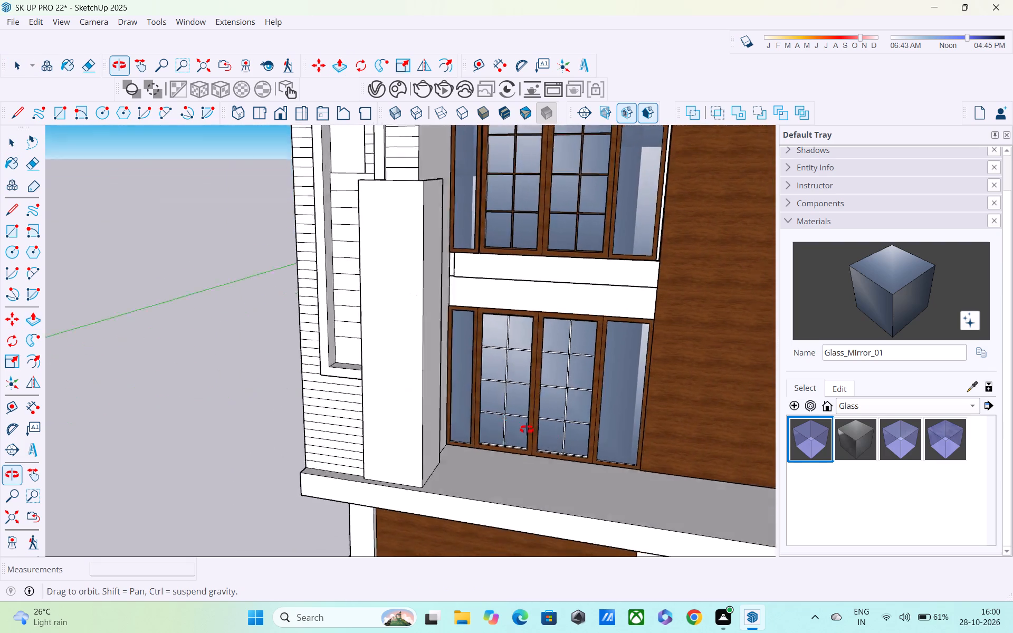
{"action": "middle_click_drag", "start_coordinate": [527, 429], "coordinate": [703, 525]}
{"action": "scroll", "coordinate": [693, 485], "scroll_direction": "up", "scroll_amount": 1}
{"action": "scroll", "coordinate": [394, 327], "scroll_direction": "up", "scroll_amount": 4}
{"action": "middle_click_drag", "start_coordinate": [409, 281], "coordinate": [468, 245]}
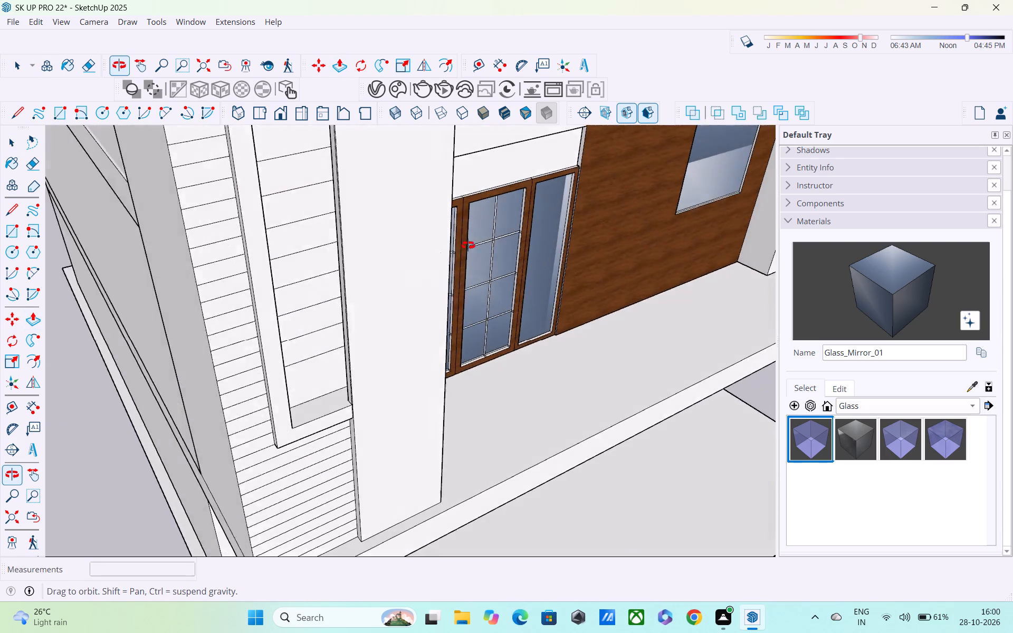
{"action": "middle_click_drag", "start_coordinate": [468, 245], "coordinate": [493, 199]}
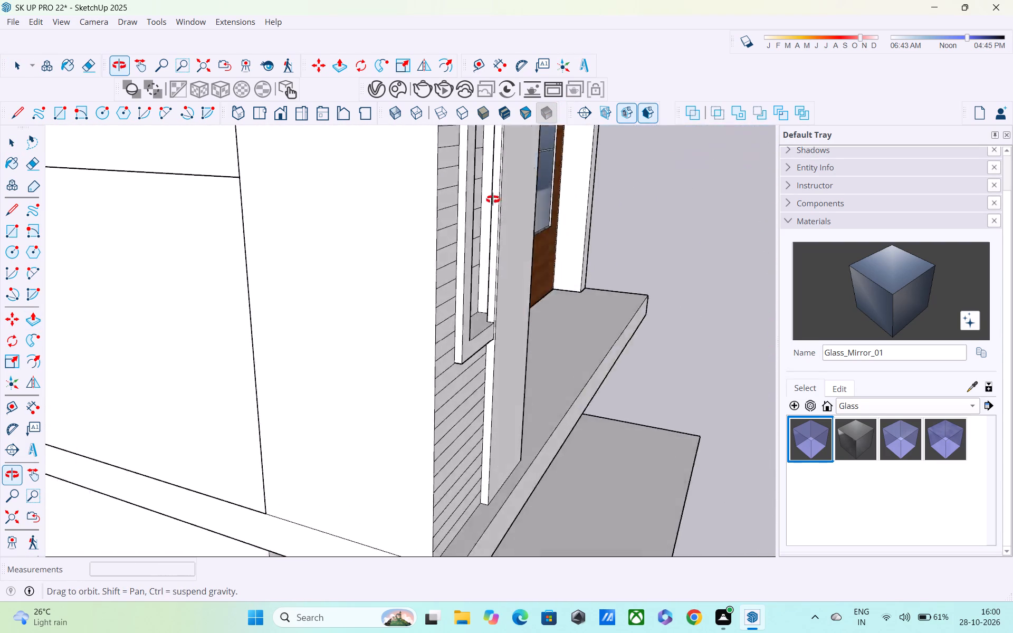
{"action": "middle_click_drag", "start_coordinate": [493, 199], "coordinate": [403, 169]}
{"action": "key", "text": "space"}
{"action": "double_click", "coordinate": [385, 275]}
{"action": "middle_click_drag", "start_coordinate": [390, 296], "coordinate": [351, 272]}
{"action": "scroll", "coordinate": [349, 272], "scroll_direction": "up", "scroll_amount": 1}
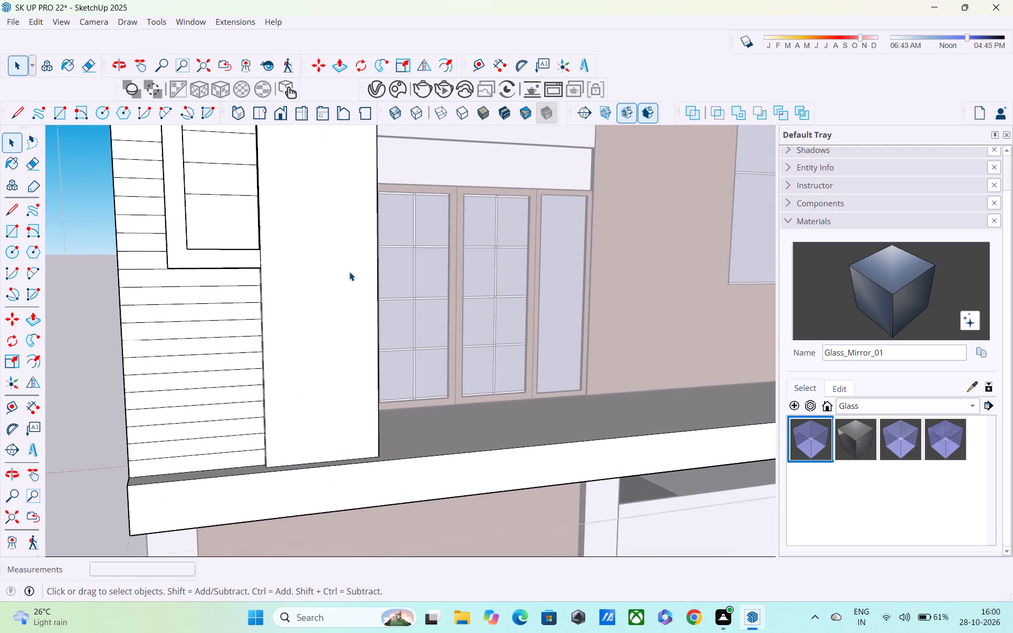
Draw a tall narrow rectangle, about 1' by 12' 5", down the middle of the corner box's front face.
{"action": "key", "text": "r"}
{"action": "scroll", "coordinate": [308, 209], "scroll_direction": "down", "scroll_amount": 4}
{"action": "middle_click_drag", "start_coordinate": [312, 216], "coordinate": [353, 423], "text": "shift"}
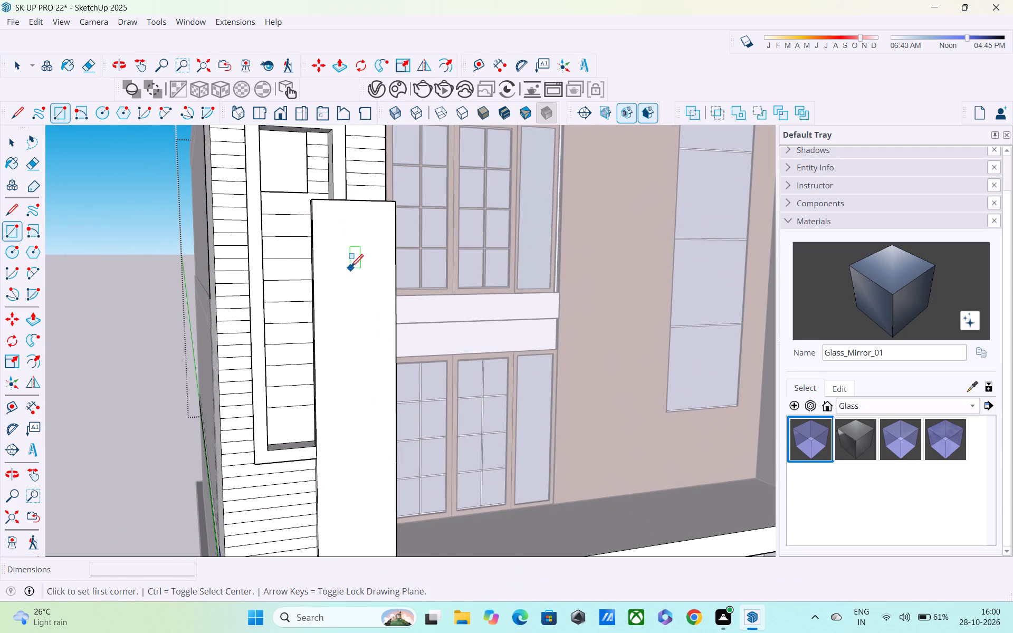
{"action": "left_click", "coordinate": [347, 241]}
{"action": "scroll", "coordinate": [377, 415], "scroll_direction": "down", "scroll_amount": 1}
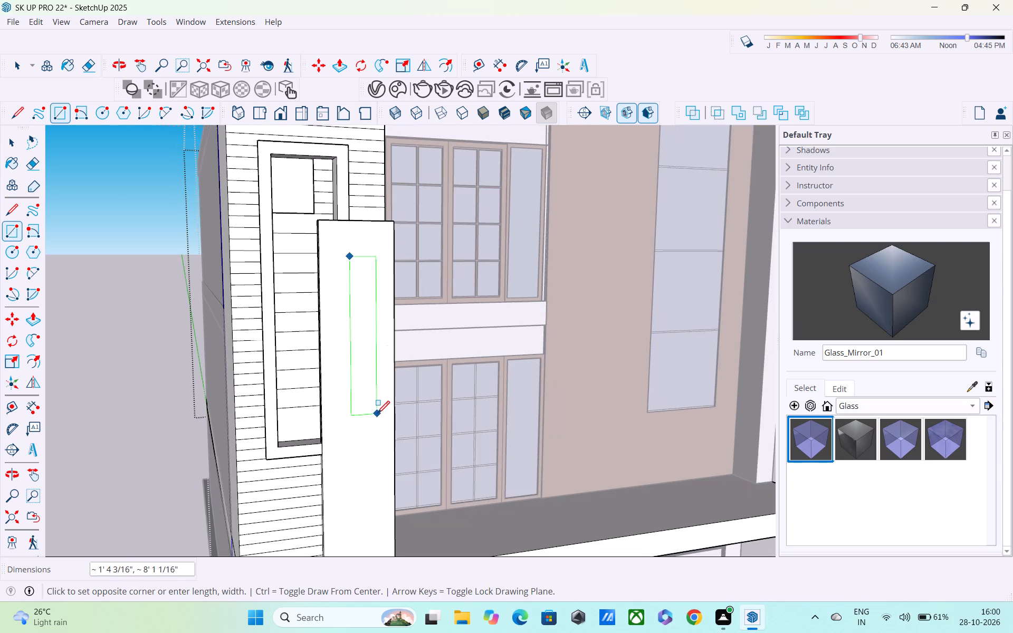
{"action": "middle_click_drag", "start_coordinate": [377, 416], "coordinate": [357, 339]}
{"action": "middle_click_drag", "start_coordinate": [356, 339], "coordinate": [347, 256], "text": "shift"}
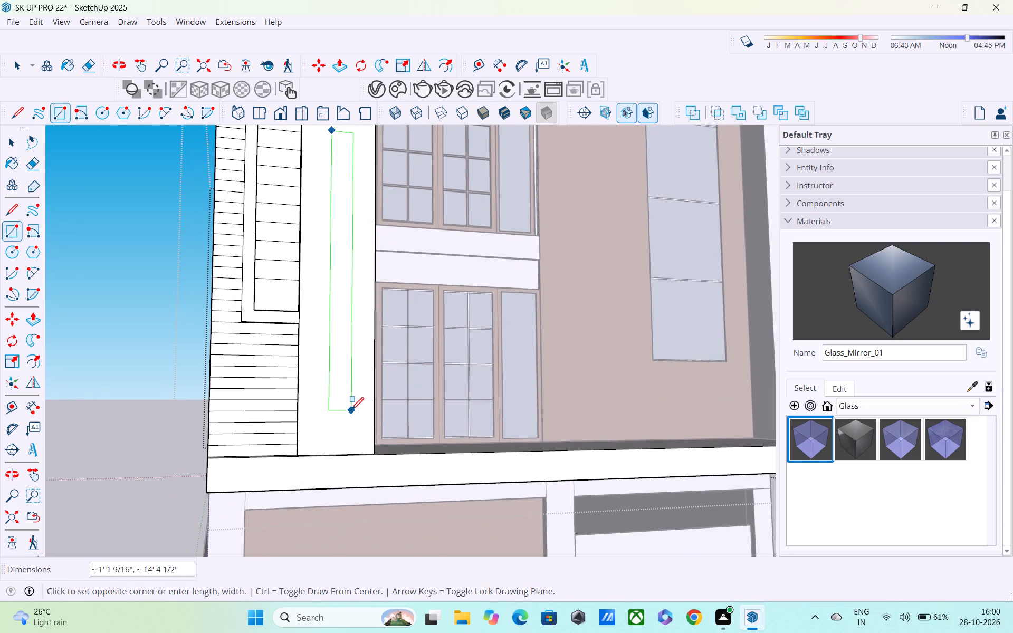
{"action": "left_click", "coordinate": [350, 368]}
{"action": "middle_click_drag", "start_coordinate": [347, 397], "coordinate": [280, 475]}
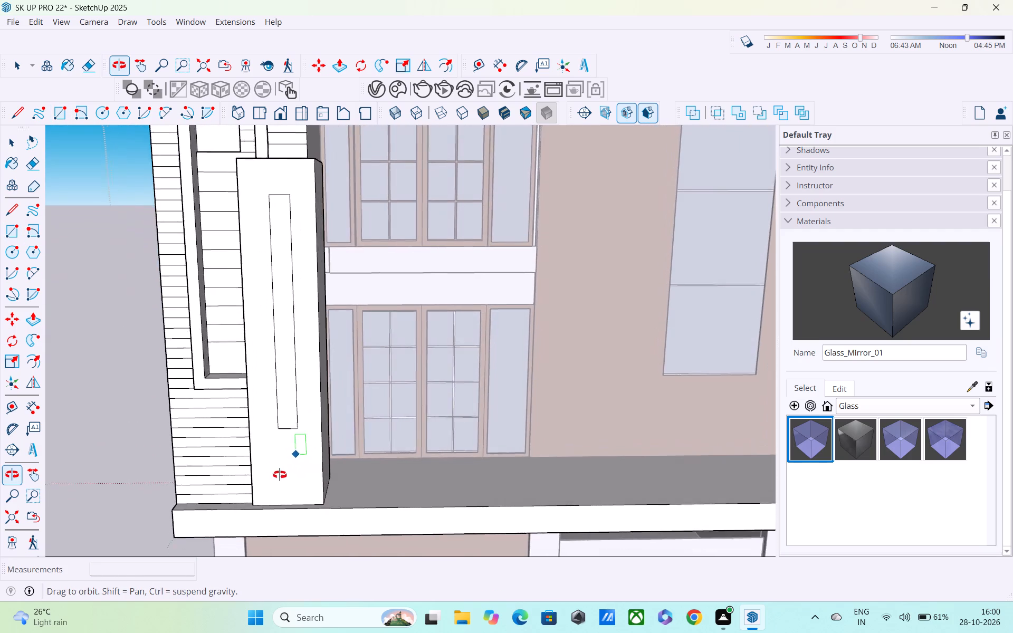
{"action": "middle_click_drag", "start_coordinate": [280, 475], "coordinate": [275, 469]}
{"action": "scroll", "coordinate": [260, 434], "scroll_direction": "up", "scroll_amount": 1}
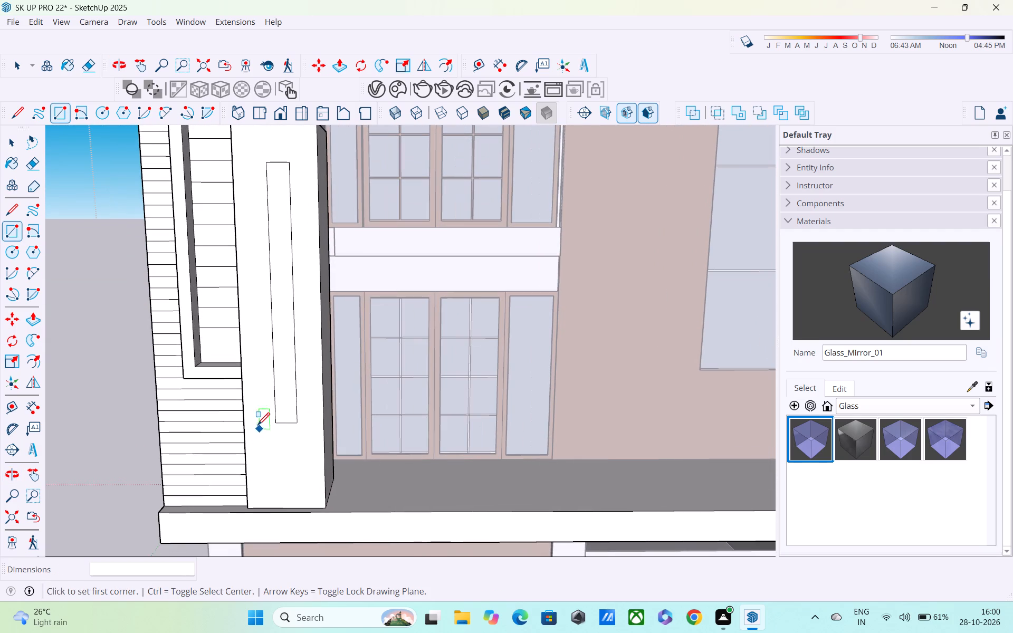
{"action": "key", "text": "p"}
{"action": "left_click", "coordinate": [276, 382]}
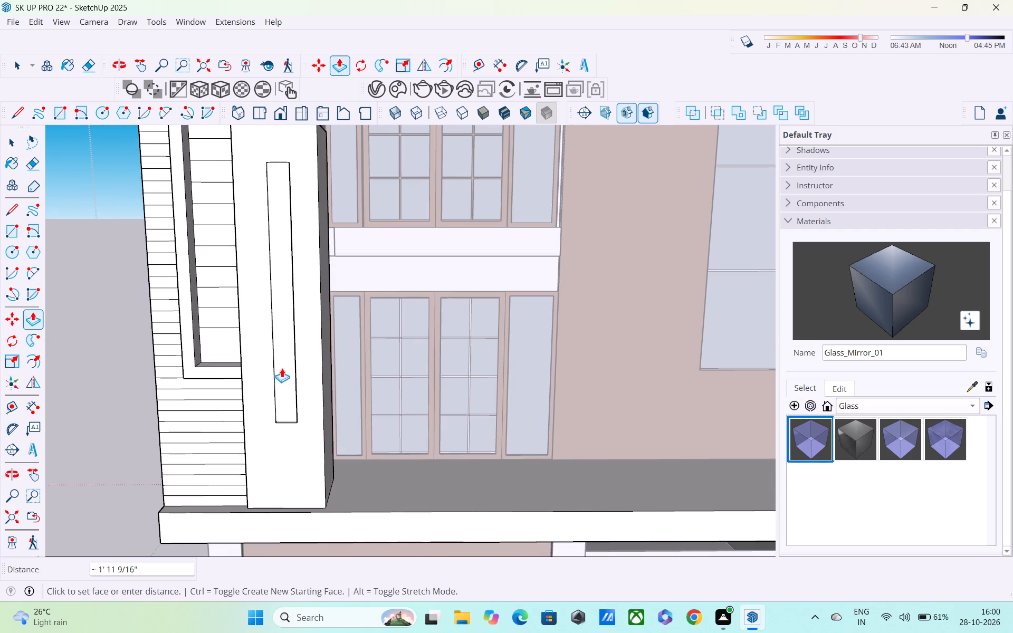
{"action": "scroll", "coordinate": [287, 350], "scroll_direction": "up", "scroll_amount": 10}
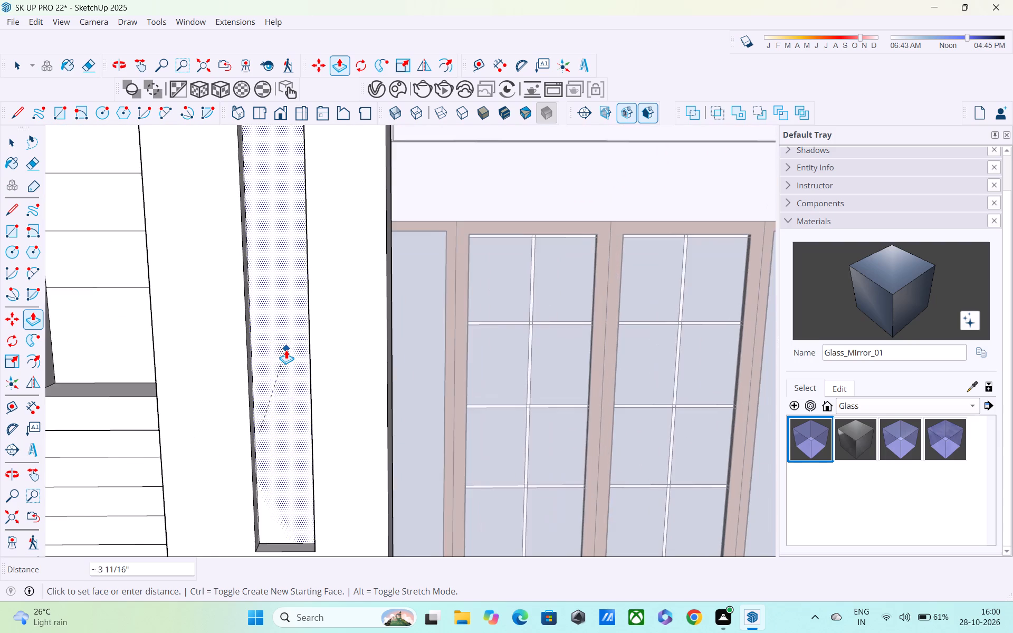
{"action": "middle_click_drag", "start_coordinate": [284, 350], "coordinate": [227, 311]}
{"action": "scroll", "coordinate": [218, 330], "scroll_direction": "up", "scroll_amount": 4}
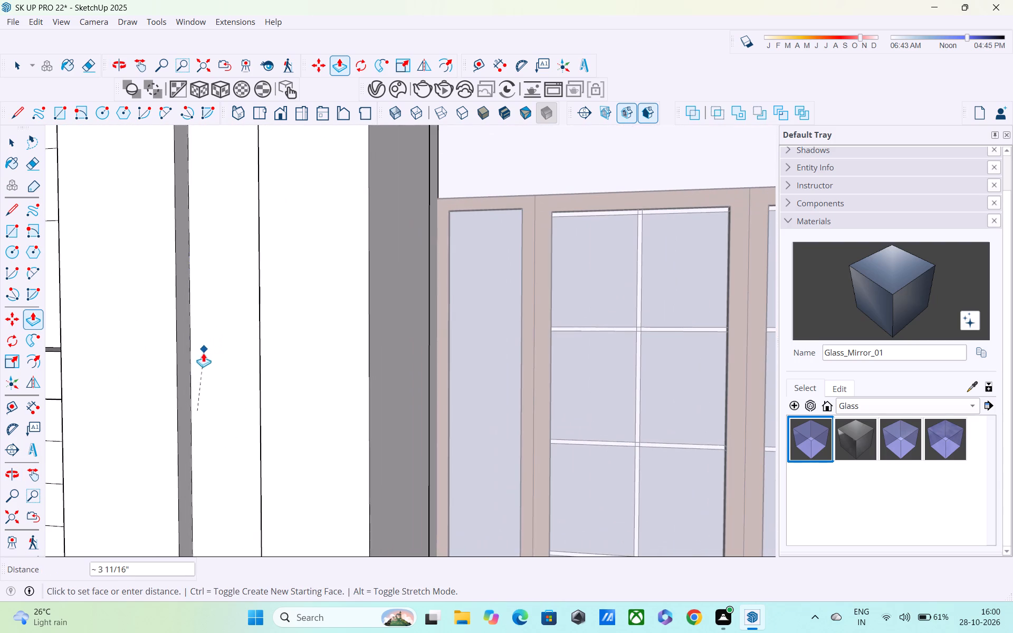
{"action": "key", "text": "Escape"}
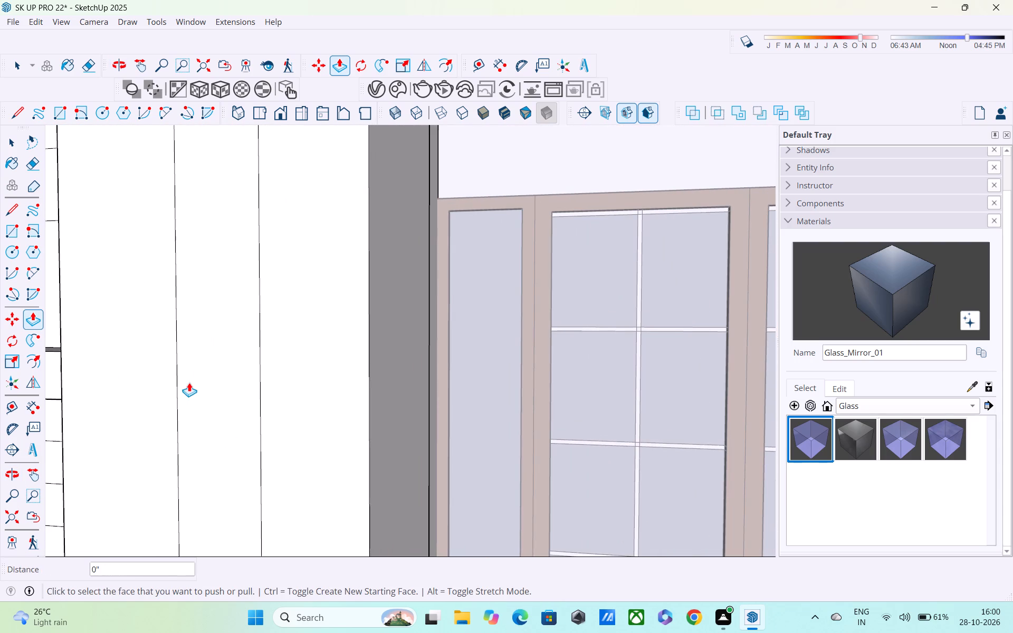
Recess the narrow rectangle about 3 1/8" into the corner box's front face with Push/Pull.
{"action": "left_click", "coordinate": [200, 416]}
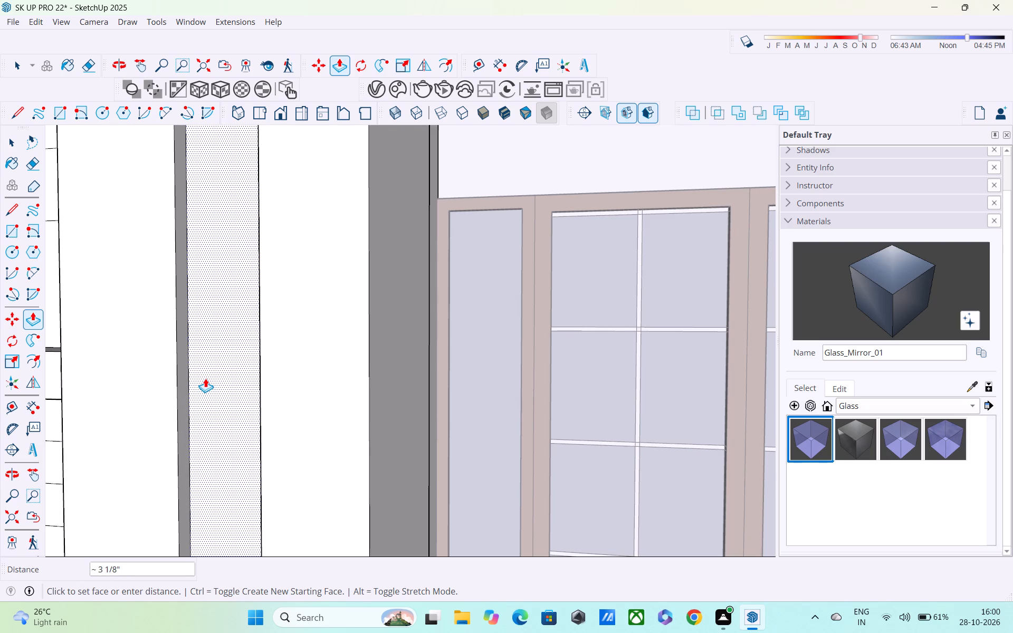
{"action": "left_click", "coordinate": [205, 378]}
Examine the recessed corner box together with the whole front façade from several angles.
{"action": "scroll", "coordinate": [205, 378], "scroll_direction": "down", "scroll_amount": 13}
{"action": "middle_click_drag", "start_coordinate": [224, 402], "coordinate": [185, 374]}
{"action": "scroll", "coordinate": [183, 370], "scroll_direction": "down", "scroll_amount": 5}
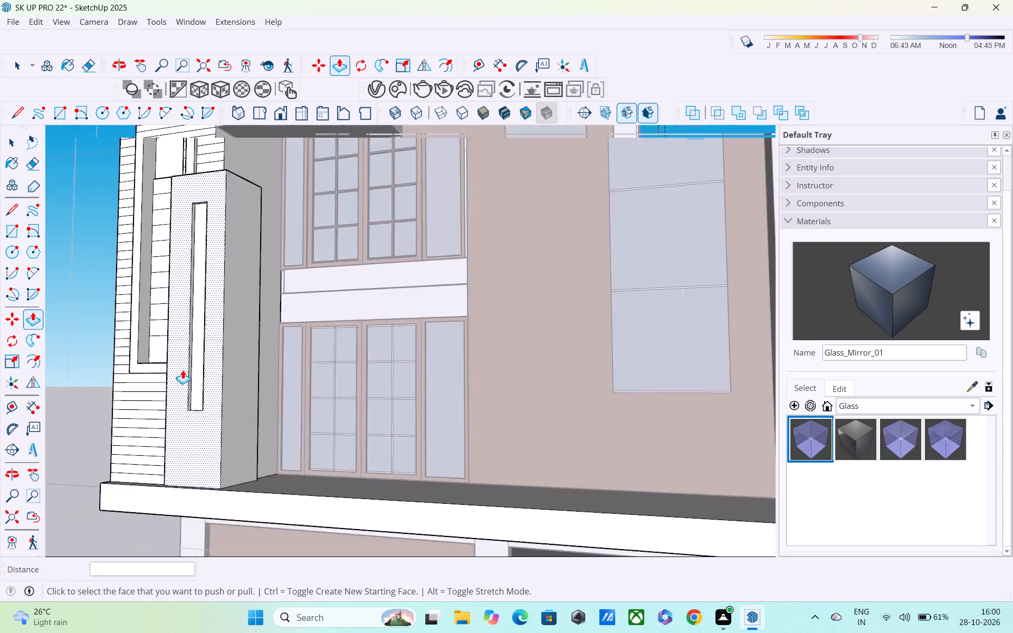
{"action": "scroll", "coordinate": [183, 370], "scroll_direction": "down", "scroll_amount": 3}
{"action": "middle_click_drag", "start_coordinate": [199, 394], "coordinate": [179, 447]}
{"action": "scroll", "coordinate": [176, 421], "scroll_direction": "down", "scroll_amount": 7}
{"action": "middle_click_drag", "start_coordinate": [176, 421], "coordinate": [273, 440], "text": "shift"}
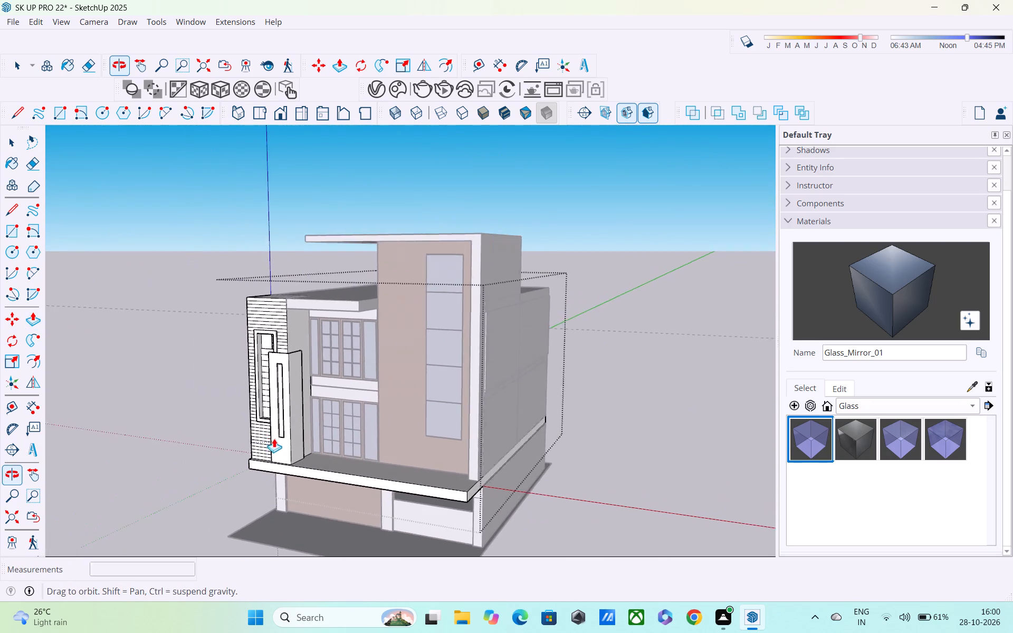
{"action": "scroll", "coordinate": [276, 437], "scroll_direction": "up", "scroll_amount": 8}
{"action": "middle_click_drag", "start_coordinate": [296, 397], "coordinate": [185, 387]}
{"action": "scroll", "coordinate": [182, 382], "scroll_direction": "down", "scroll_amount": 4}
{"action": "middle_click_drag", "start_coordinate": [183, 382], "coordinate": [301, 399]}
{"action": "middle_click_drag", "start_coordinate": [293, 373], "coordinate": [327, 449], "text": "shift"}
{"action": "middle_click_drag", "start_coordinate": [326, 433], "coordinate": [265, 427]}
{"action": "middle_click_drag", "start_coordinate": [252, 406], "coordinate": [376, 565], "text": "shift"}
Push/Pull the lined corner block's top face up by 3', and revise the distance to 4'.
{"action": "scroll", "coordinate": [566, 435], "scroll_direction": "up", "scroll_amount": 4}
{"action": "middle_click_drag", "start_coordinate": [533, 456], "coordinate": [533, 465]}
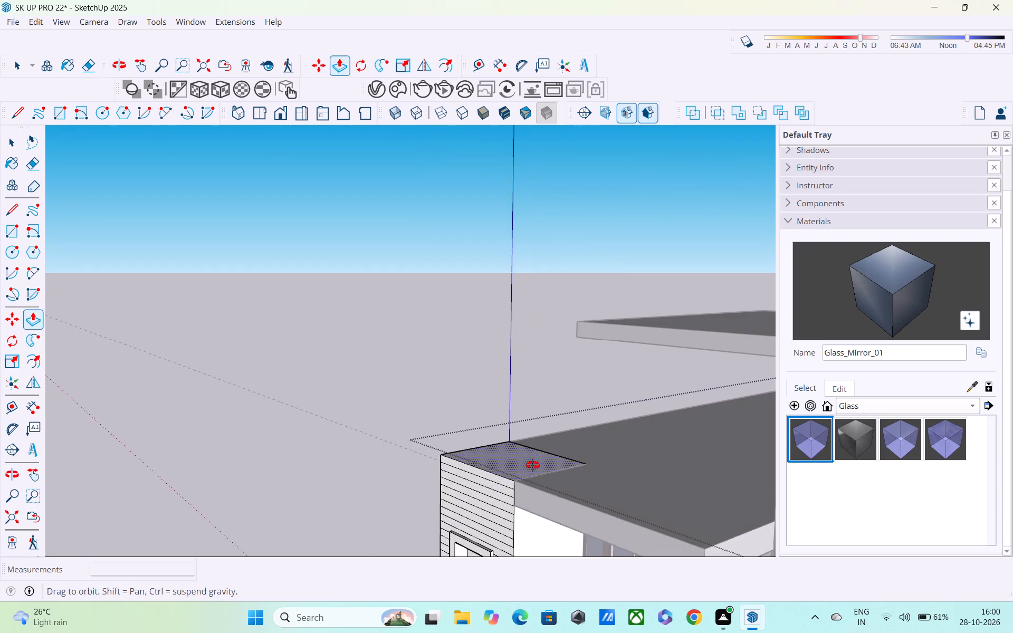
{"action": "middle_click_drag", "start_coordinate": [533, 465], "coordinate": [532, 490]}
{"action": "scroll", "coordinate": [532, 490], "scroll_direction": "up", "scroll_amount": 1}
{"action": "left_click", "coordinate": [510, 456]}
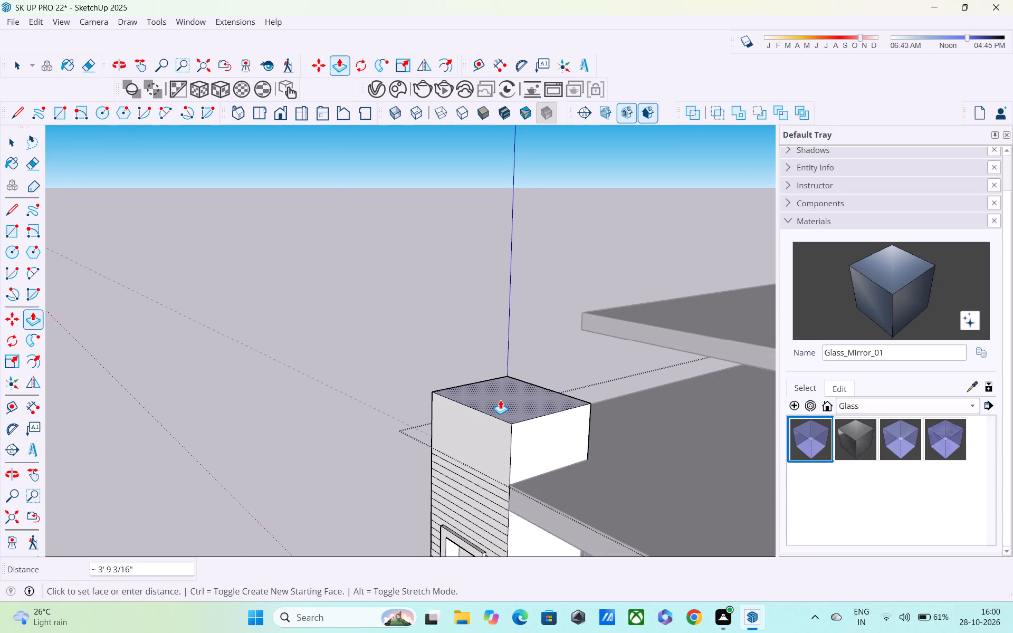
{"action": "type", "text": "3'"}
{"action": "key", "text": "Return"}
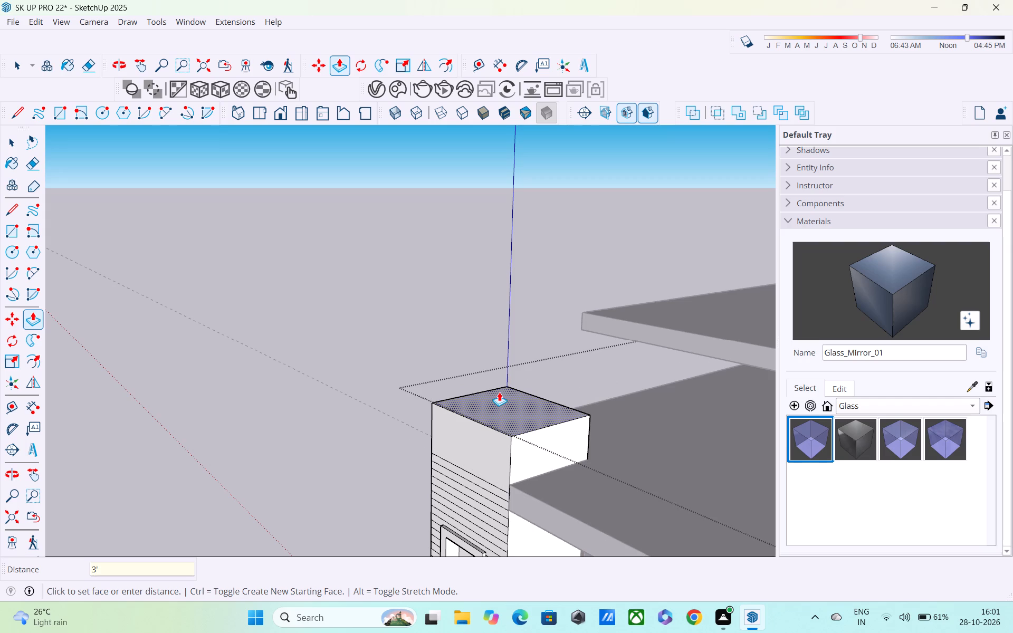
{"action": "type", "text": "4'"}
{"action": "key", "text": "Return"}
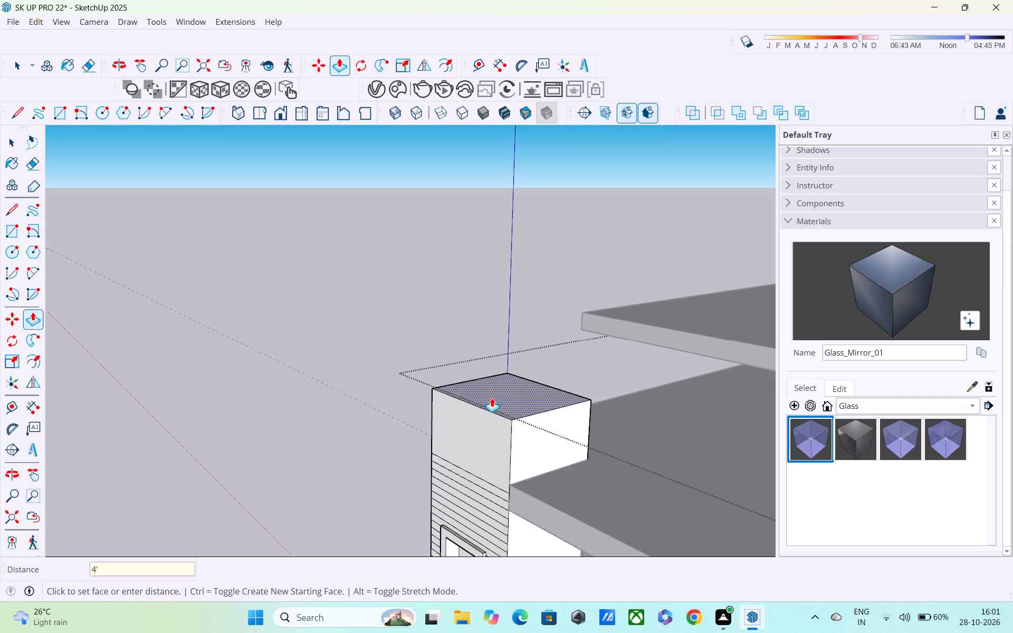
Copy the top eight horizontal lines of the corner block's front face about 3' 9 5/8" upward onto its blank raised part.
{"action": "middle_click_drag", "start_coordinate": [492, 398], "coordinate": [559, 316]}
{"action": "scroll", "coordinate": [558, 446], "scroll_direction": "up", "scroll_amount": 4}
{"action": "middle_click_drag", "start_coordinate": [549, 437], "coordinate": [591, 342]}
{"action": "scroll", "coordinate": [571, 375], "scroll_direction": "up", "scroll_amount": 3}
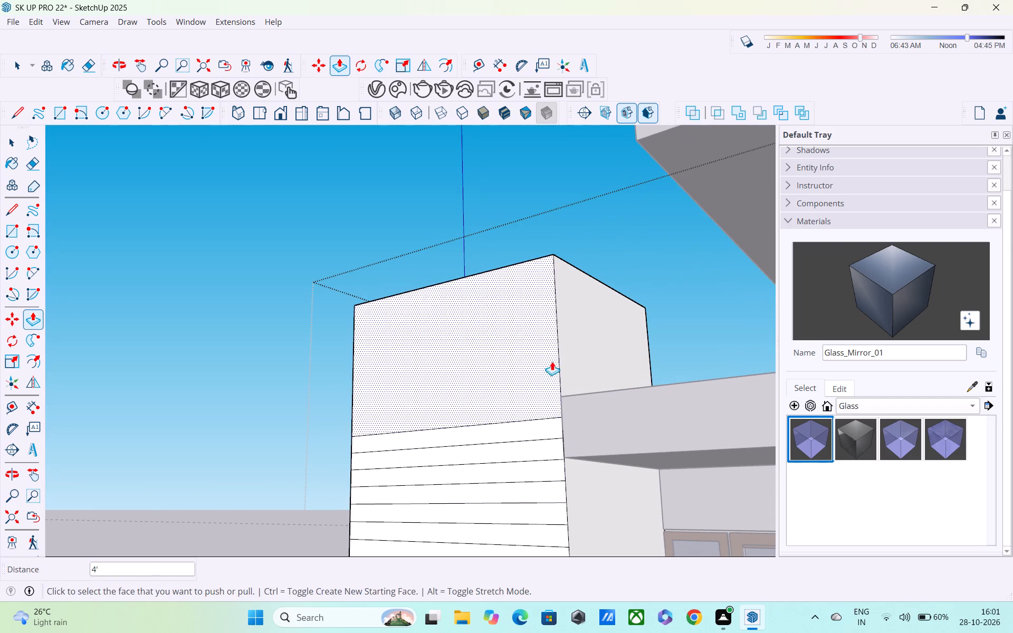
{"action": "key", "text": "space"}
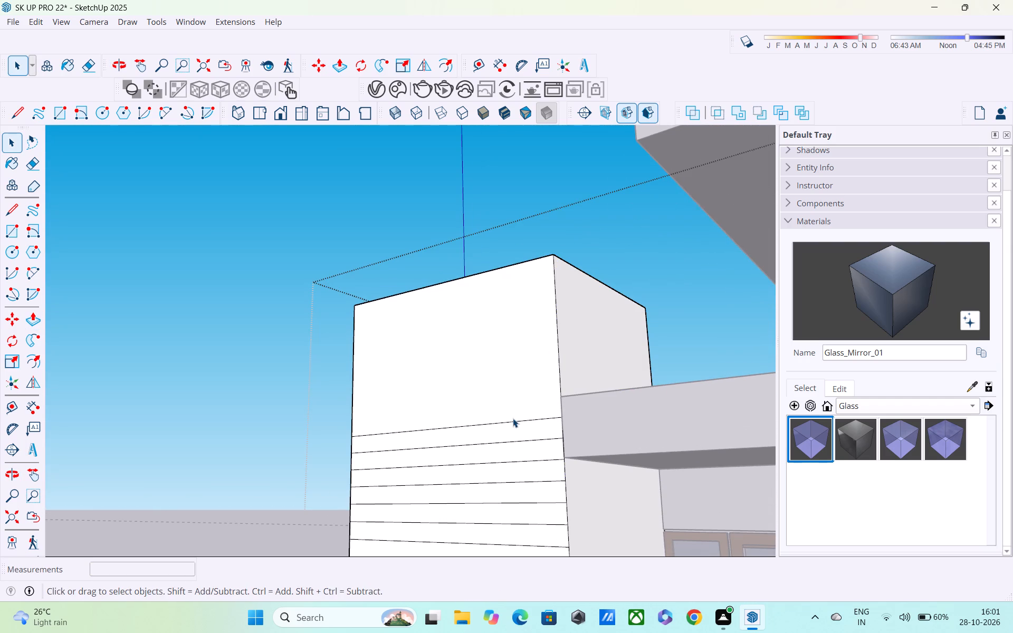
{"action": "middle_click_drag", "start_coordinate": [515, 403], "coordinate": [587, 418]}
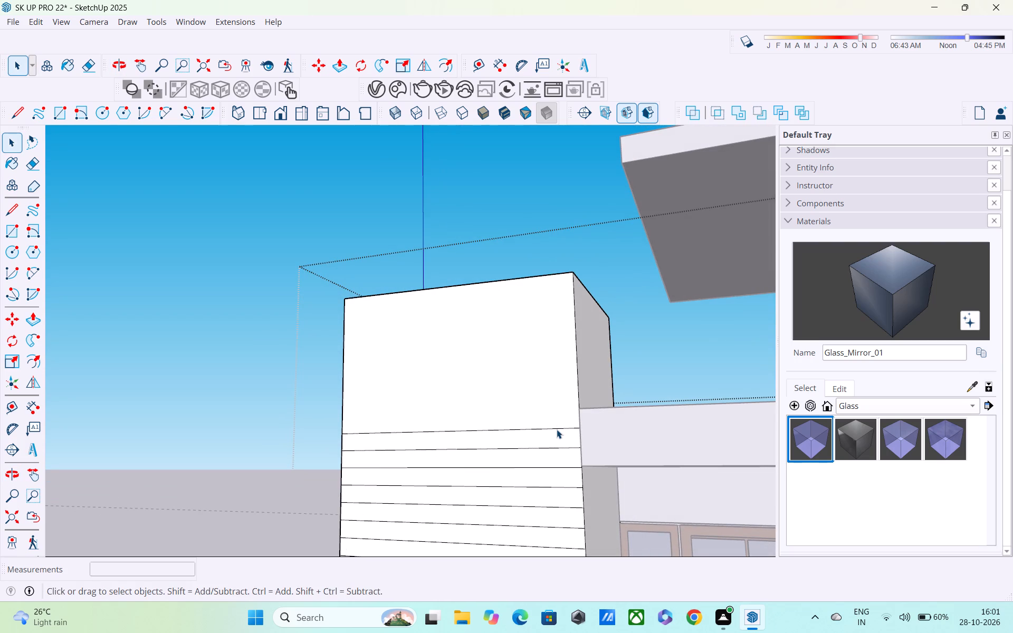
{"action": "left_click", "coordinate": [557, 429]}
{"action": "left_click", "coordinate": [557, 449], "text": "shift"}
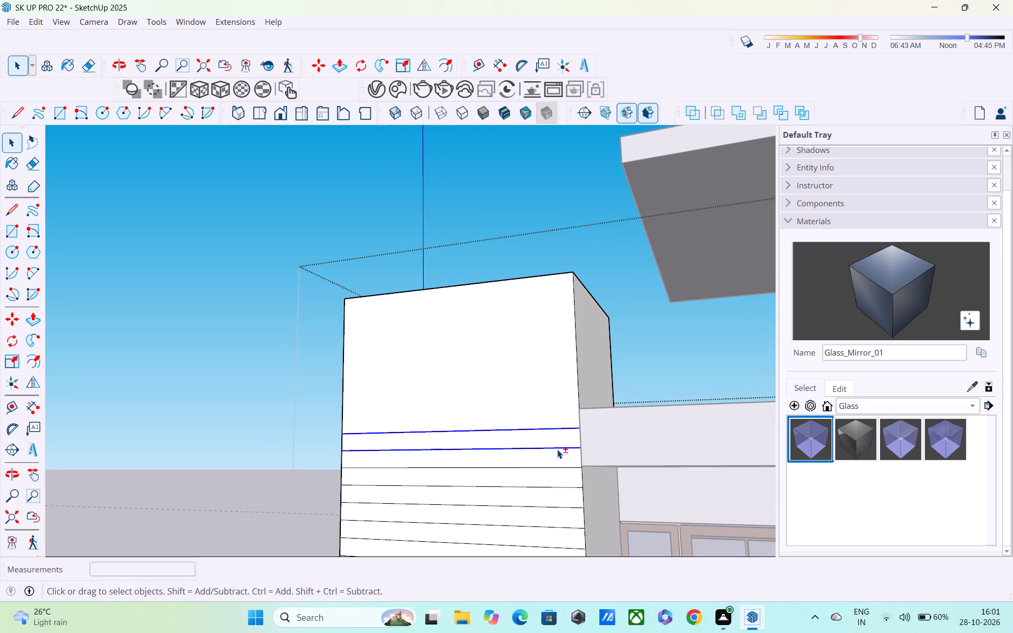
{"action": "left_click", "coordinate": [557, 469], "text": "shift"}
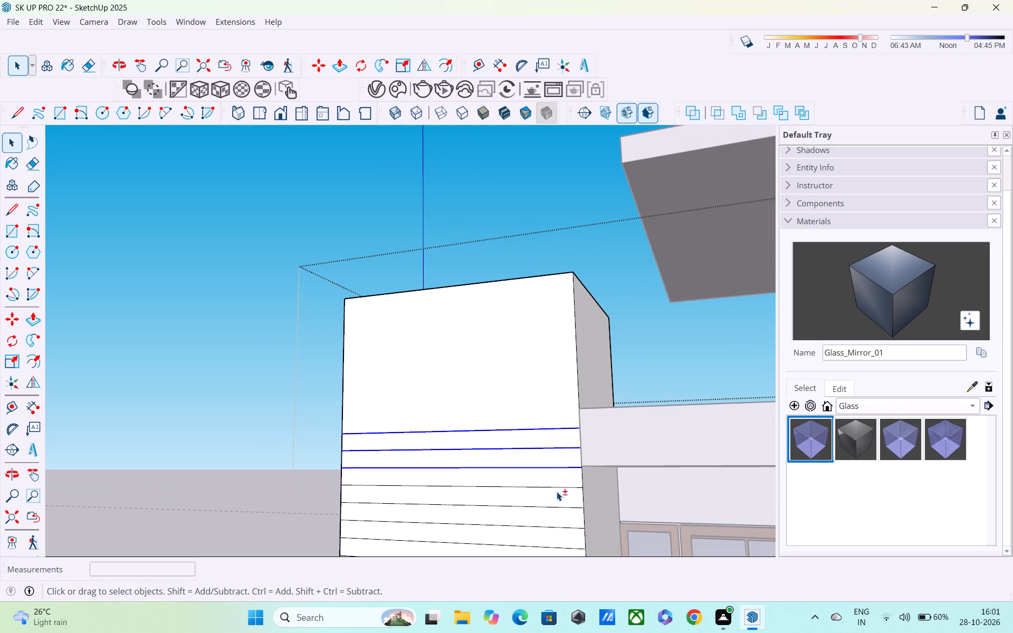
{"action": "left_click", "coordinate": [556, 487], "text": "shift"}
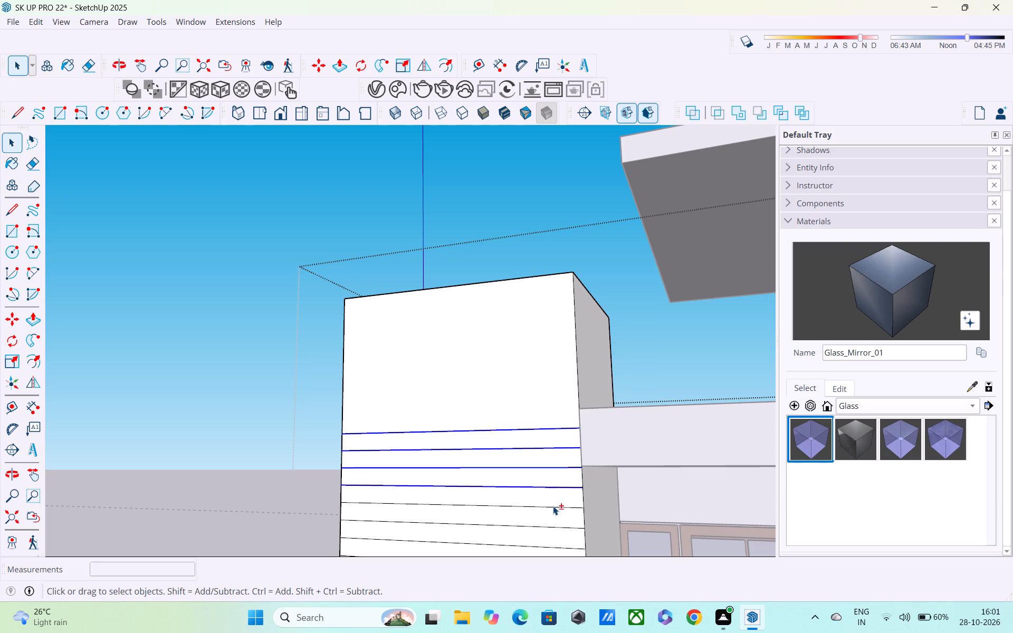
{"action": "left_click", "coordinate": [552, 507], "text": "shift"}
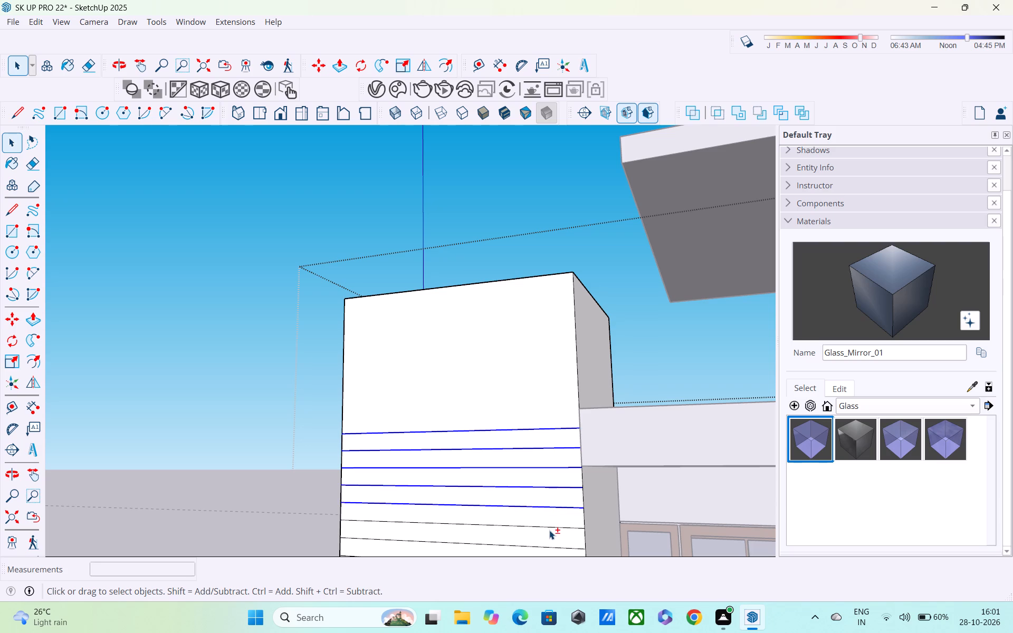
{"action": "left_click", "coordinate": [548, 525], "text": "shift"}
{"action": "middle_click_drag", "start_coordinate": [547, 530], "coordinate": [544, 440], "text": "shift"}
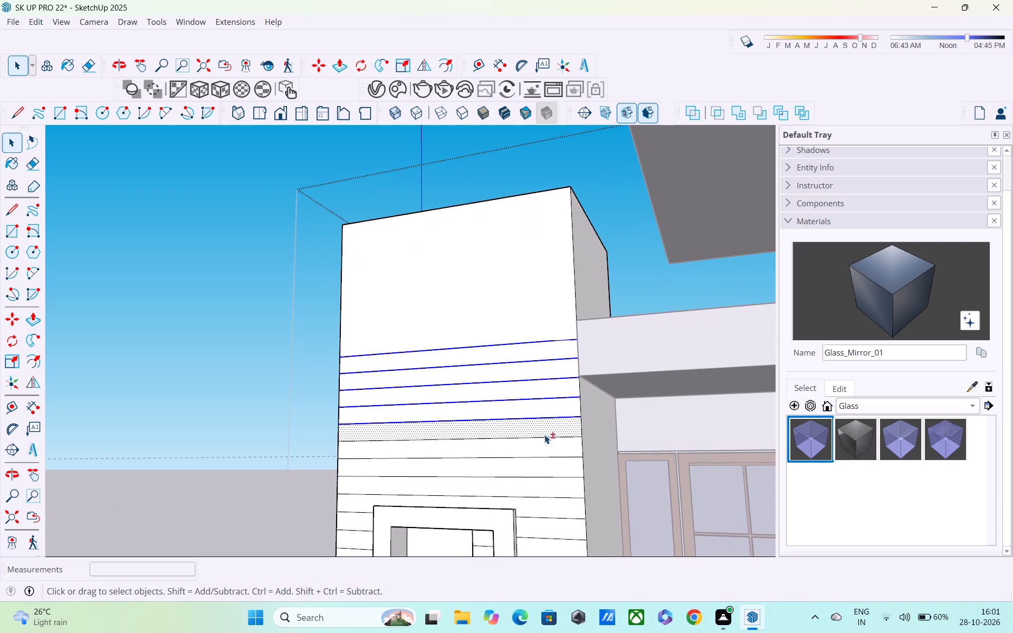
{"action": "left_click", "coordinate": [544, 422], "text": "shift"}
{"action": "left_click", "coordinate": [546, 440], "text": "shift"}
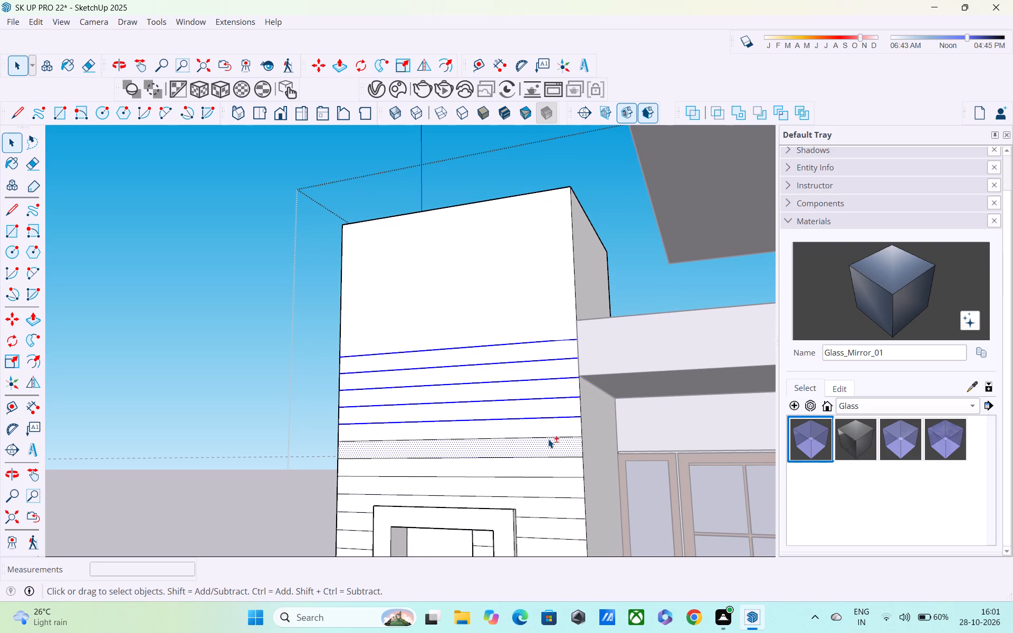
{"action": "left_click", "coordinate": [548, 439], "text": "shift"}
{"action": "left_click", "coordinate": [548, 450], "text": "shift"}
{"action": "left_click", "coordinate": [550, 458], "text": "shift"}
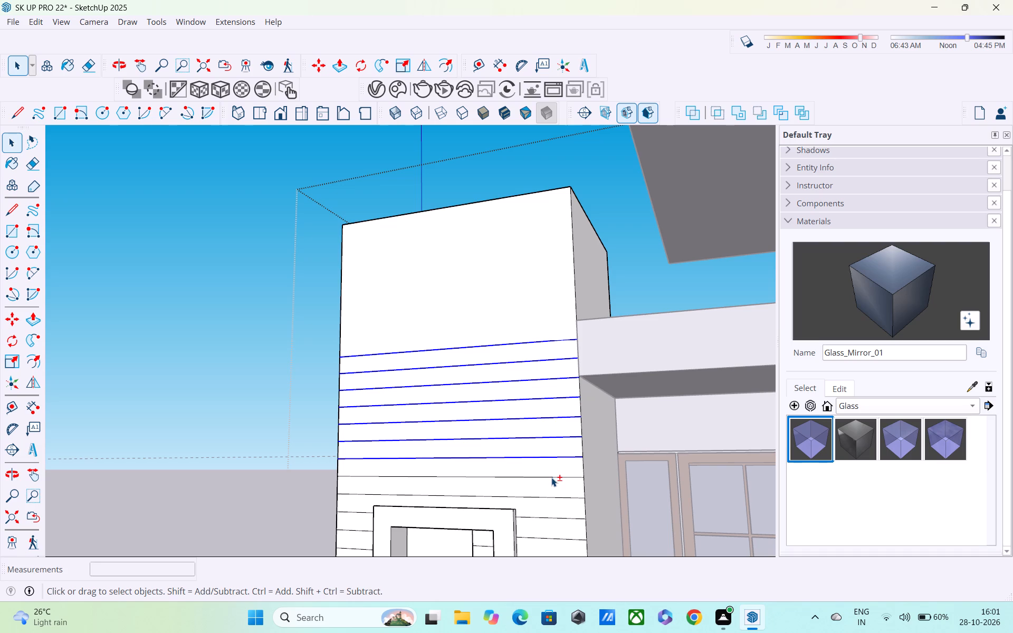
{"action": "left_click", "coordinate": [551, 477], "text": "shift"}
{"action": "key", "text": "m"}
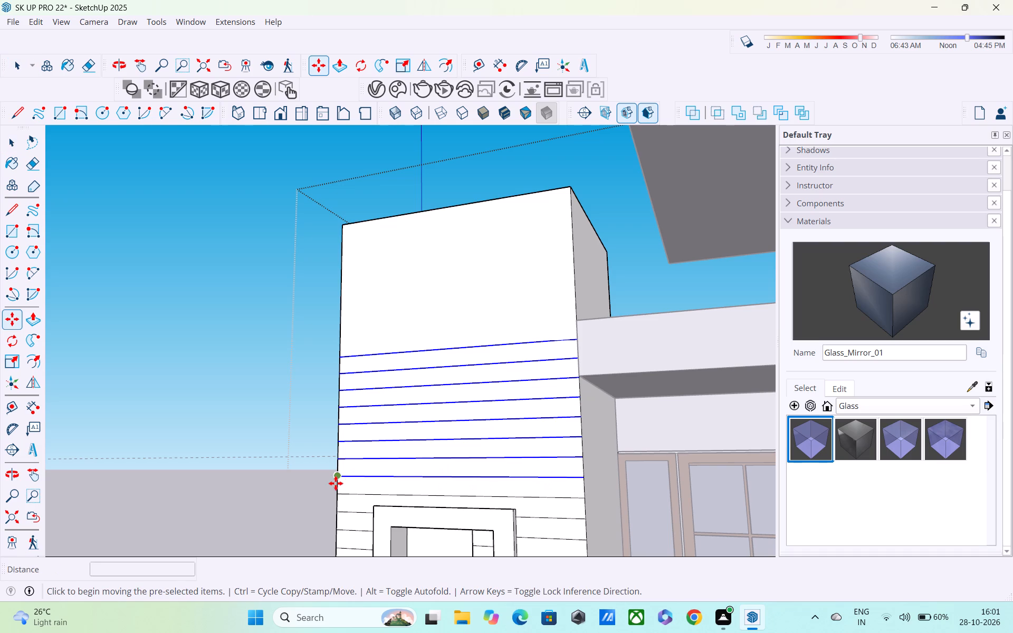
{"action": "left_click", "coordinate": [338, 481]}
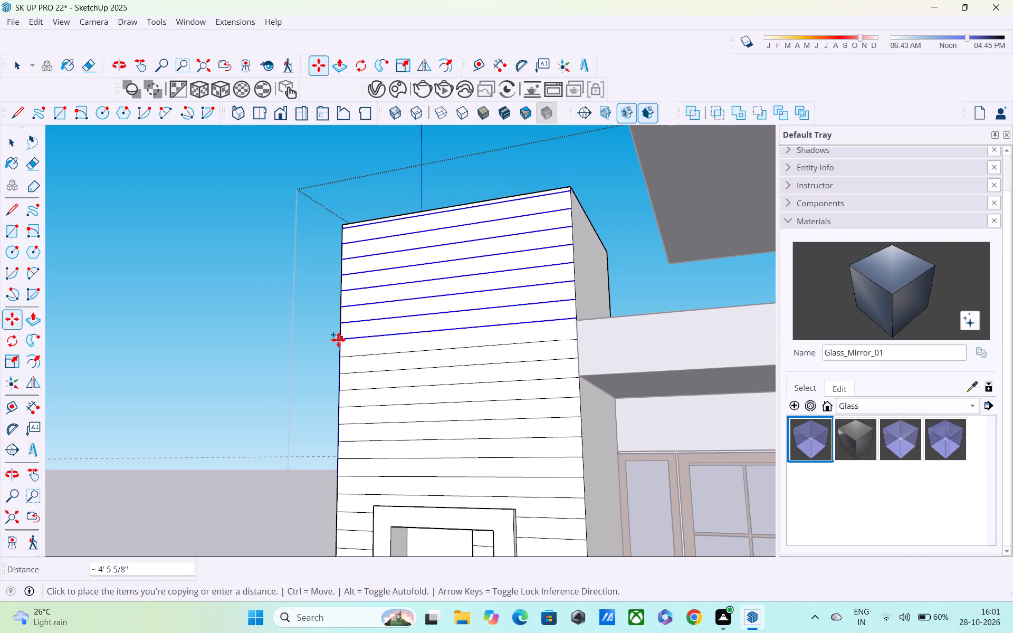
{"action": "left_click", "coordinate": [338, 355]}
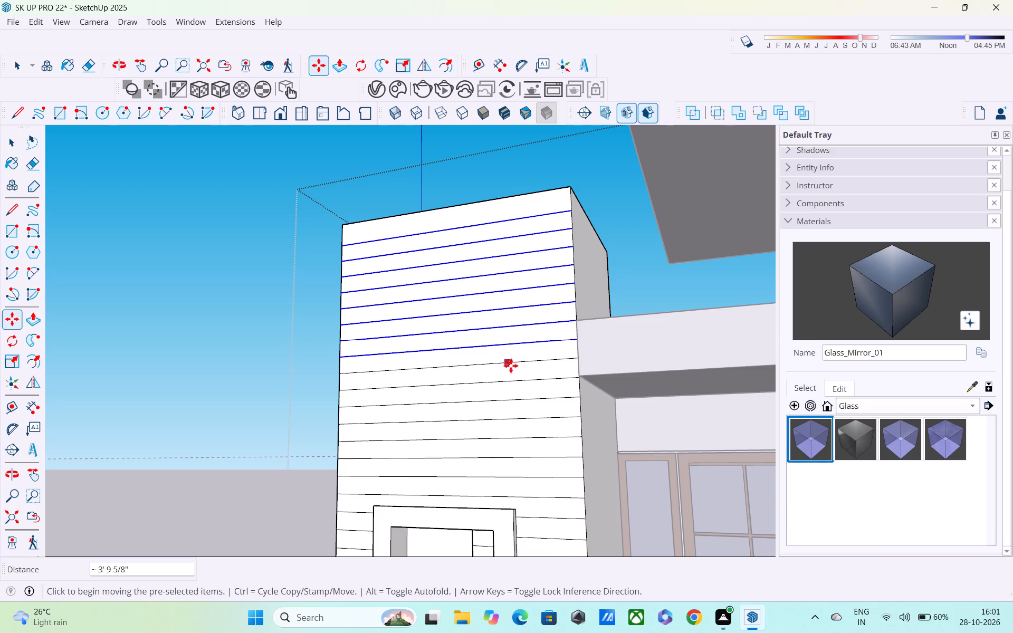
Close the corner block's group and examine its raised part from the front and the side facing the windows.
{"action": "scroll", "coordinate": [511, 366], "scroll_direction": "down", "scroll_amount": 3}
{"action": "key", "text": "space"}
{"action": "left_click", "coordinate": [324, 385]}
{"action": "middle_click_drag", "start_coordinate": [436, 428], "coordinate": [500, 447]}
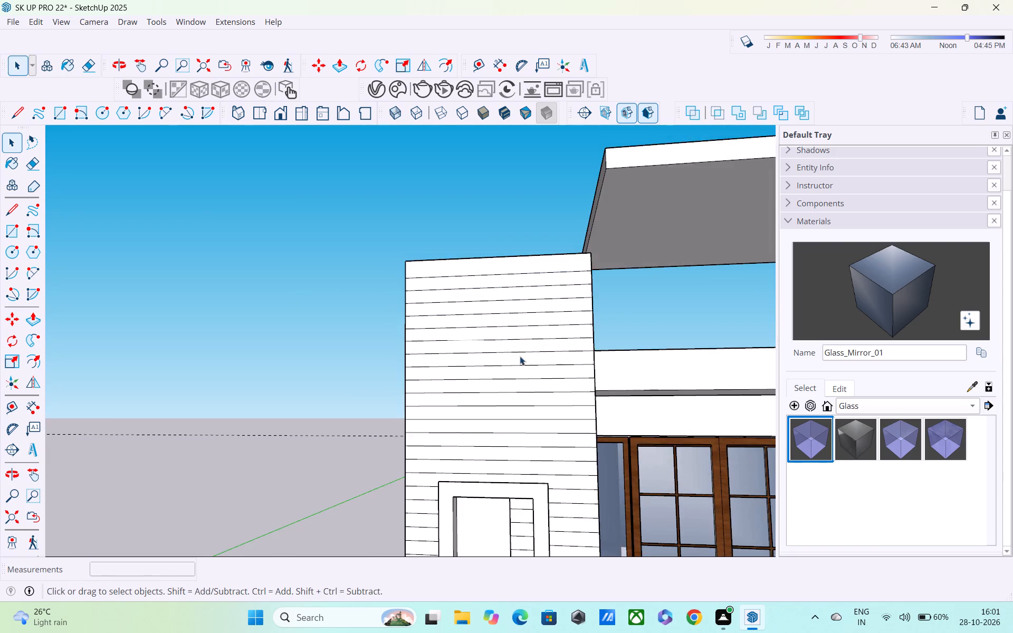
{"action": "scroll", "coordinate": [520, 356], "scroll_direction": "down", "scroll_amount": 5}
{"action": "middle_click_drag", "start_coordinate": [567, 361], "coordinate": [401, 392]}
{"action": "scroll", "coordinate": [443, 361], "scroll_direction": "down", "scroll_amount": 3}
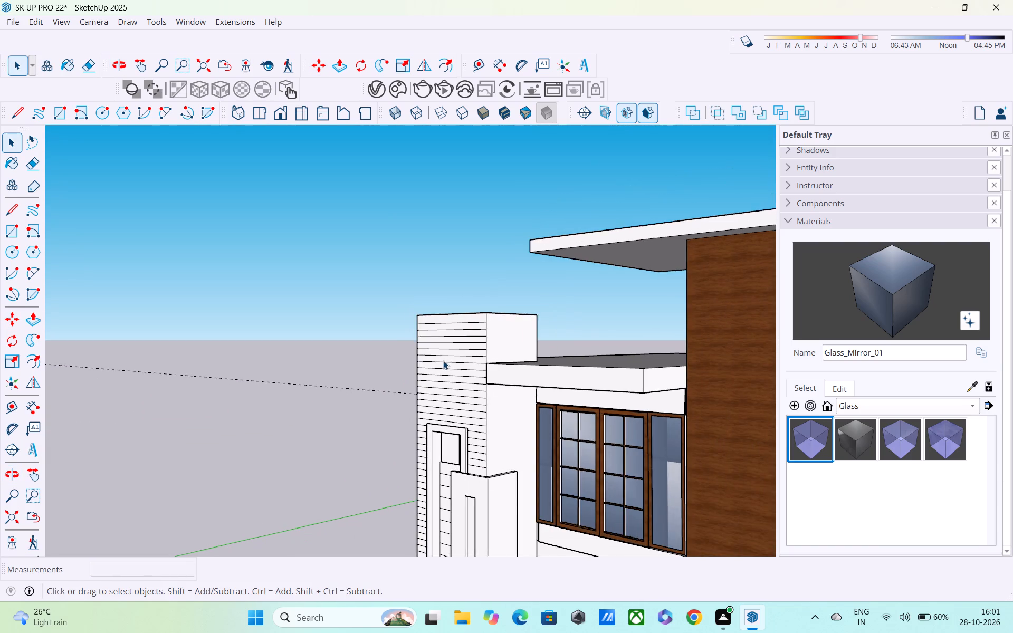
{"action": "scroll", "coordinate": [451, 351], "scroll_direction": "down", "scroll_amount": 1}
{"action": "middle_click_drag", "start_coordinate": [451, 351], "coordinate": [356, 366]}
{"action": "scroll", "coordinate": [437, 352], "scroll_direction": "up", "scroll_amount": 1}
{"action": "scroll", "coordinate": [356, 366], "scroll_direction": "down", "scroll_amount": 1}
{"action": "scroll", "coordinate": [464, 301], "scroll_direction": "up", "scroll_amount": 3}
{"action": "scroll", "coordinate": [464, 301], "scroll_direction": "down", "scroll_amount": 1}
{"action": "scroll", "coordinate": [464, 301], "scroll_direction": "up", "scroll_amount": 3}
{"action": "scroll", "coordinate": [462, 358], "scroll_direction": "up", "scroll_amount": 2}
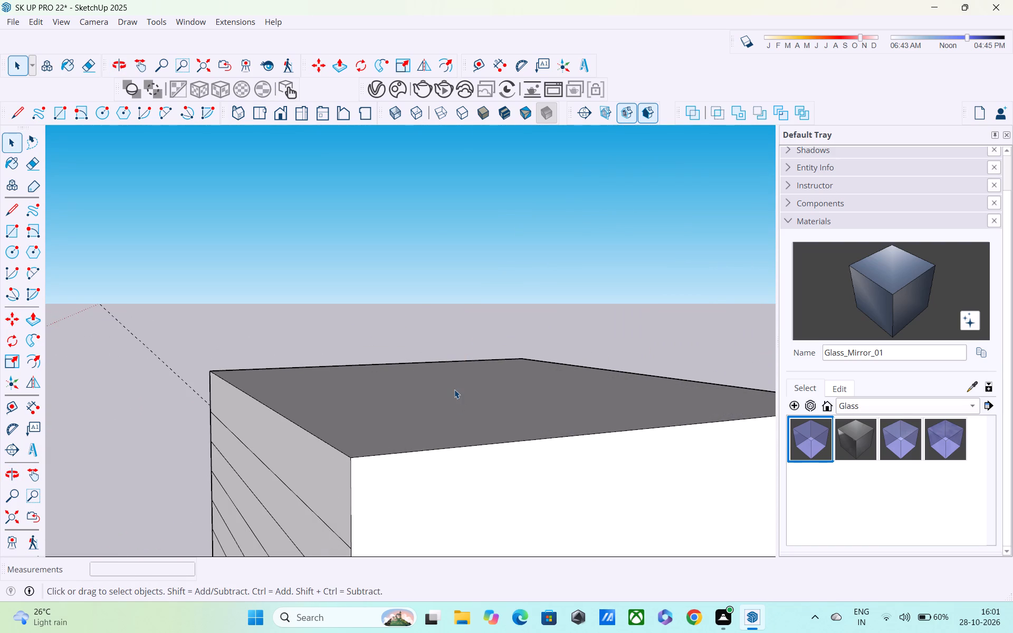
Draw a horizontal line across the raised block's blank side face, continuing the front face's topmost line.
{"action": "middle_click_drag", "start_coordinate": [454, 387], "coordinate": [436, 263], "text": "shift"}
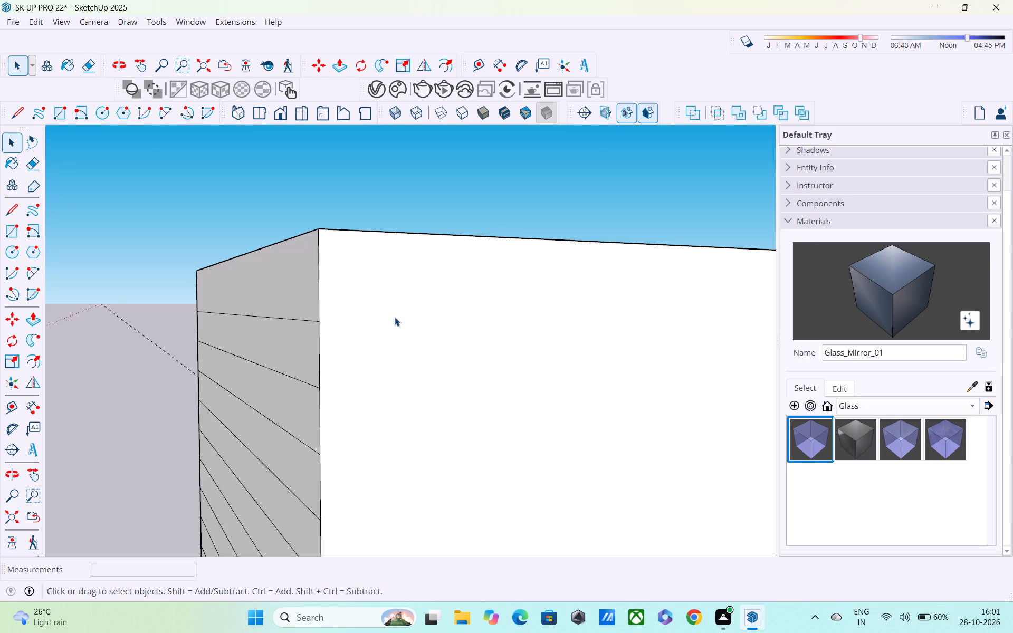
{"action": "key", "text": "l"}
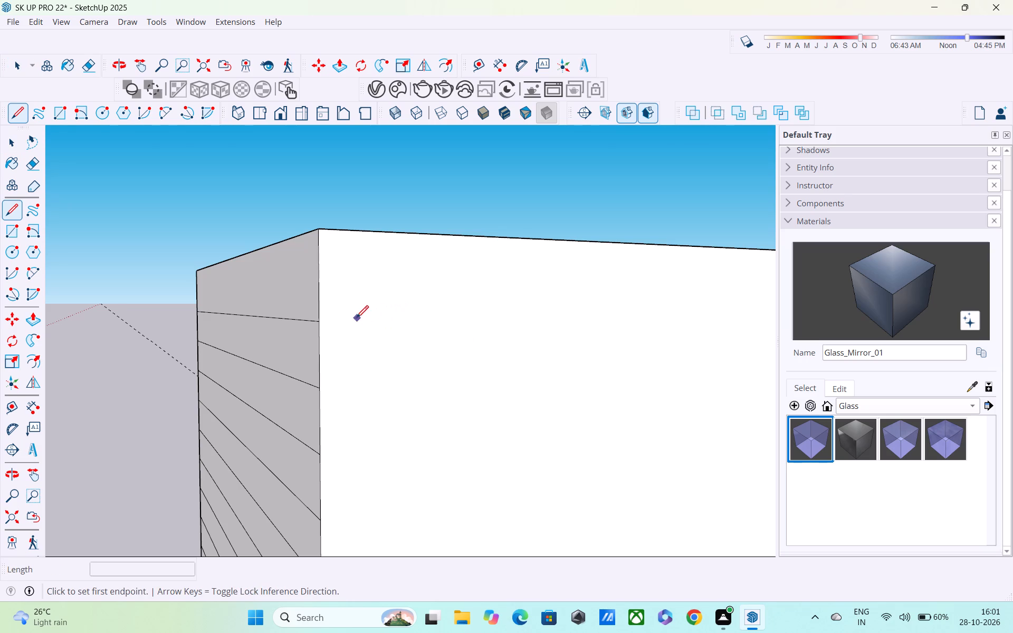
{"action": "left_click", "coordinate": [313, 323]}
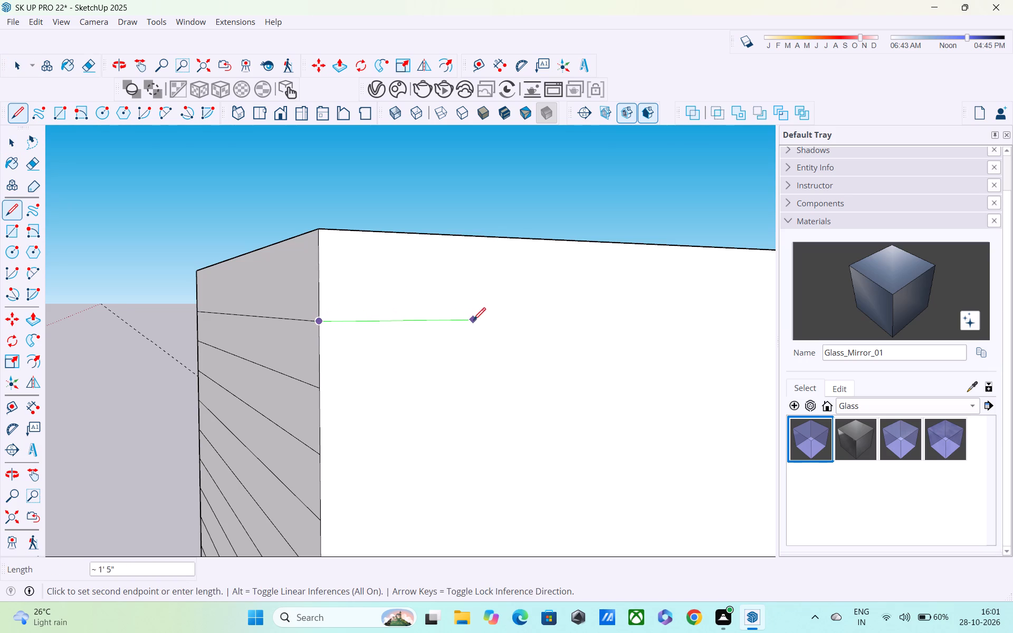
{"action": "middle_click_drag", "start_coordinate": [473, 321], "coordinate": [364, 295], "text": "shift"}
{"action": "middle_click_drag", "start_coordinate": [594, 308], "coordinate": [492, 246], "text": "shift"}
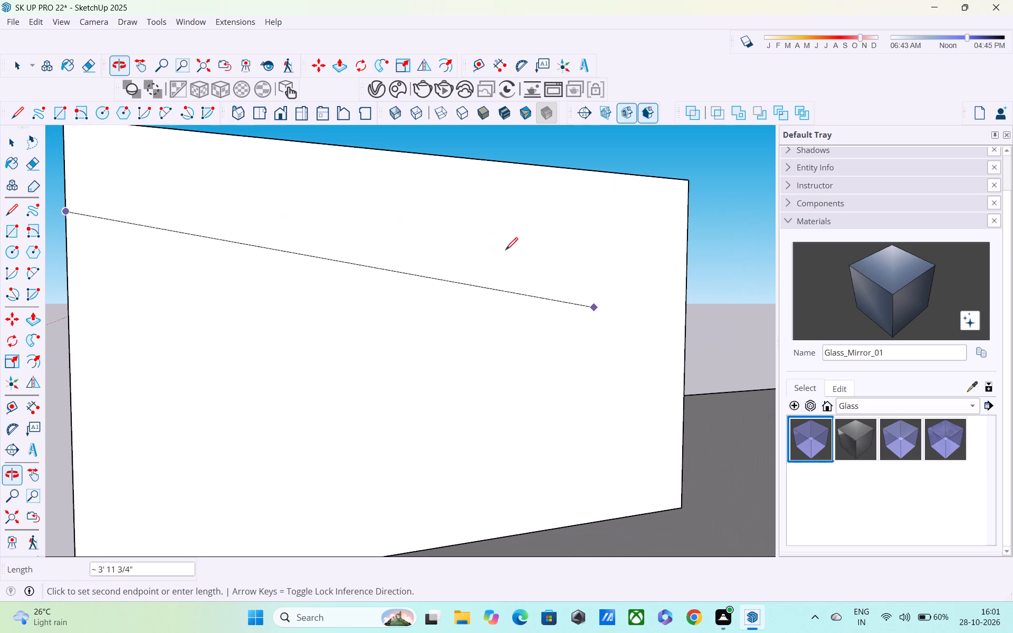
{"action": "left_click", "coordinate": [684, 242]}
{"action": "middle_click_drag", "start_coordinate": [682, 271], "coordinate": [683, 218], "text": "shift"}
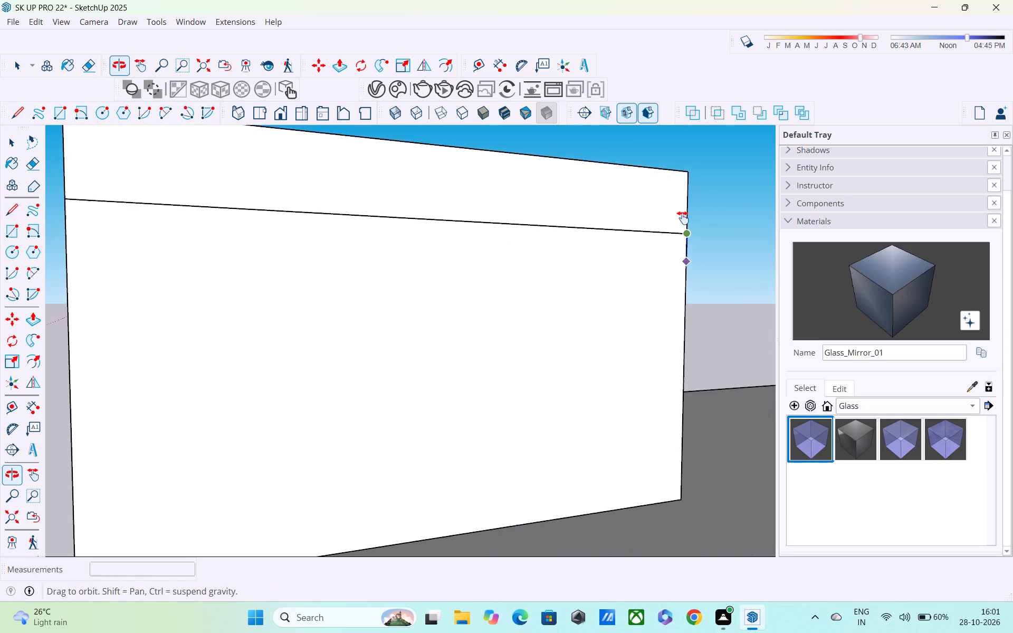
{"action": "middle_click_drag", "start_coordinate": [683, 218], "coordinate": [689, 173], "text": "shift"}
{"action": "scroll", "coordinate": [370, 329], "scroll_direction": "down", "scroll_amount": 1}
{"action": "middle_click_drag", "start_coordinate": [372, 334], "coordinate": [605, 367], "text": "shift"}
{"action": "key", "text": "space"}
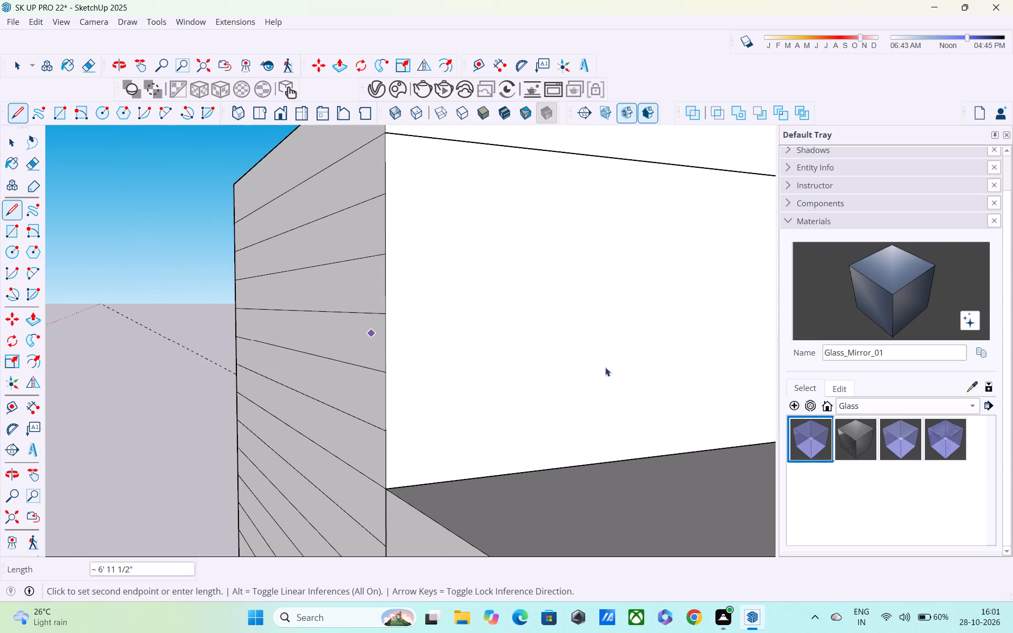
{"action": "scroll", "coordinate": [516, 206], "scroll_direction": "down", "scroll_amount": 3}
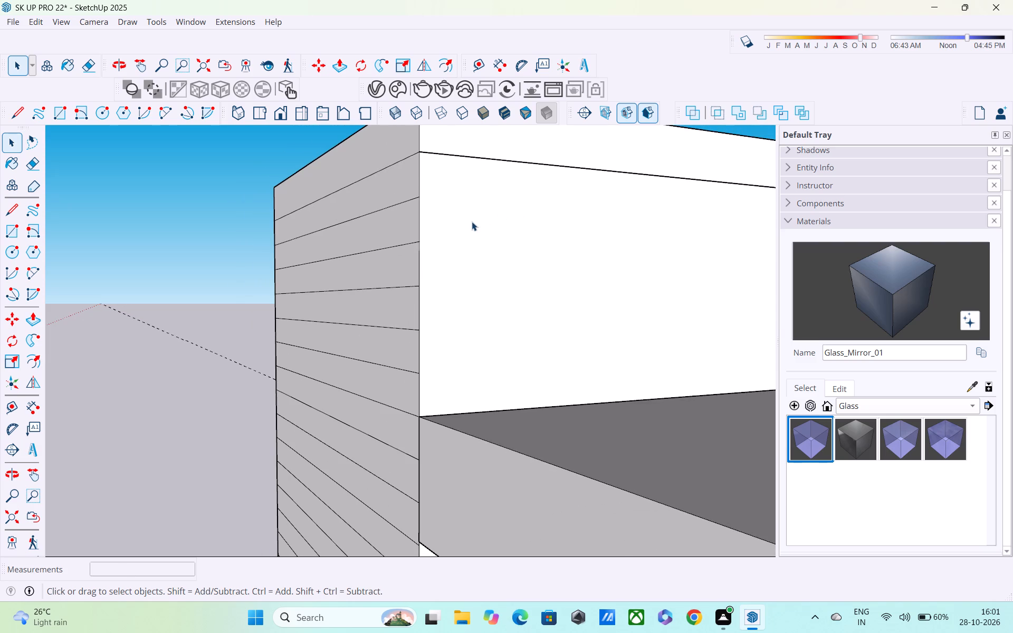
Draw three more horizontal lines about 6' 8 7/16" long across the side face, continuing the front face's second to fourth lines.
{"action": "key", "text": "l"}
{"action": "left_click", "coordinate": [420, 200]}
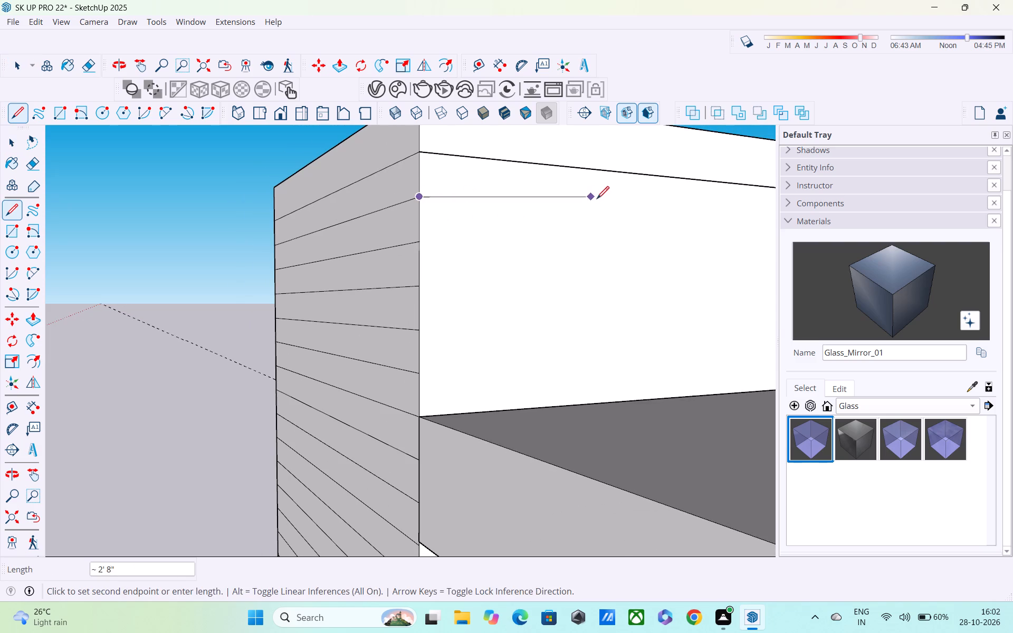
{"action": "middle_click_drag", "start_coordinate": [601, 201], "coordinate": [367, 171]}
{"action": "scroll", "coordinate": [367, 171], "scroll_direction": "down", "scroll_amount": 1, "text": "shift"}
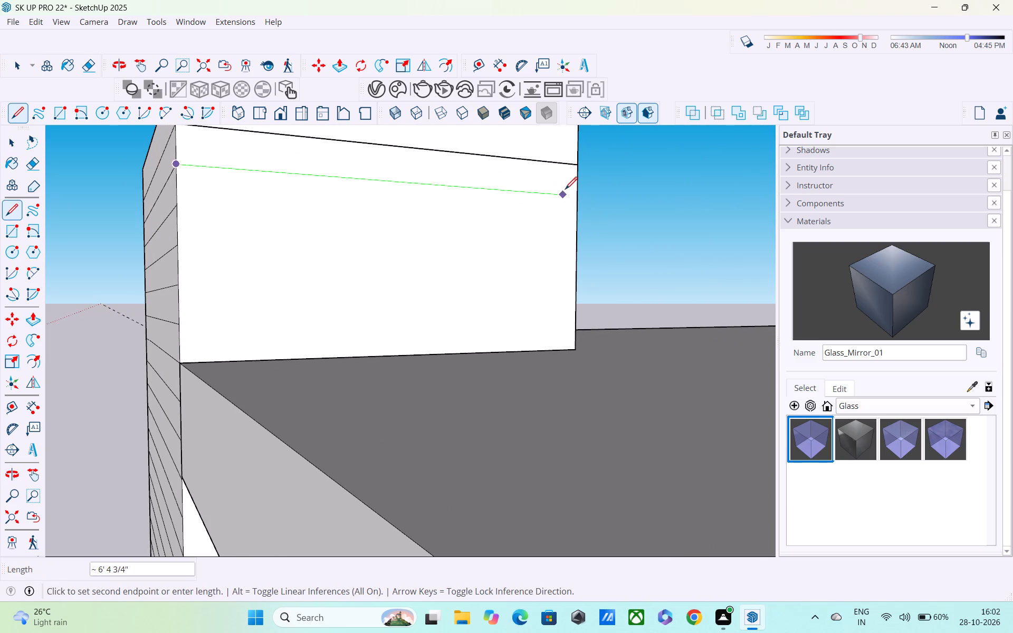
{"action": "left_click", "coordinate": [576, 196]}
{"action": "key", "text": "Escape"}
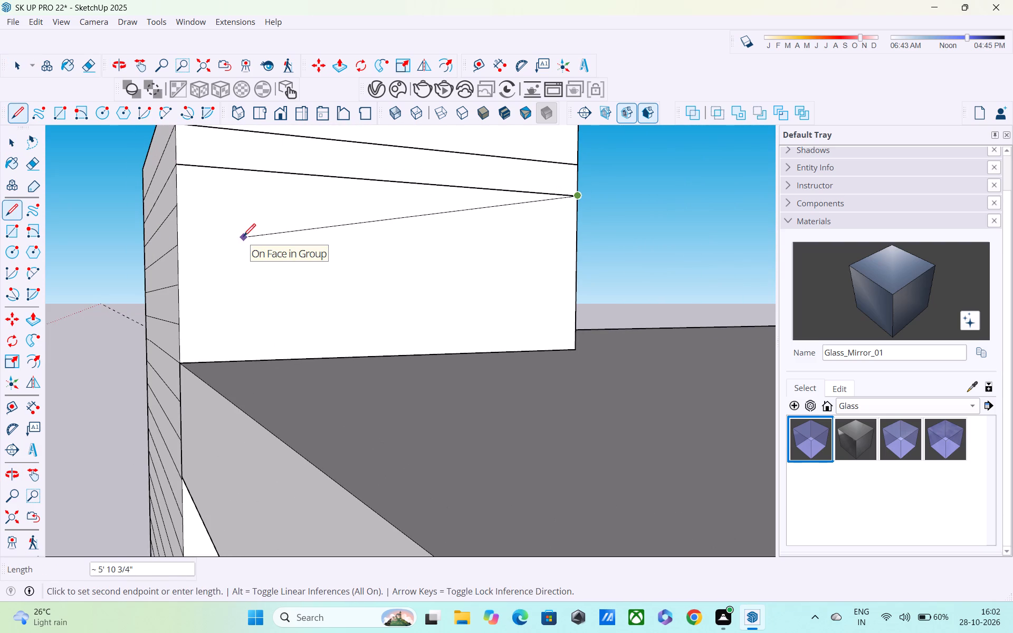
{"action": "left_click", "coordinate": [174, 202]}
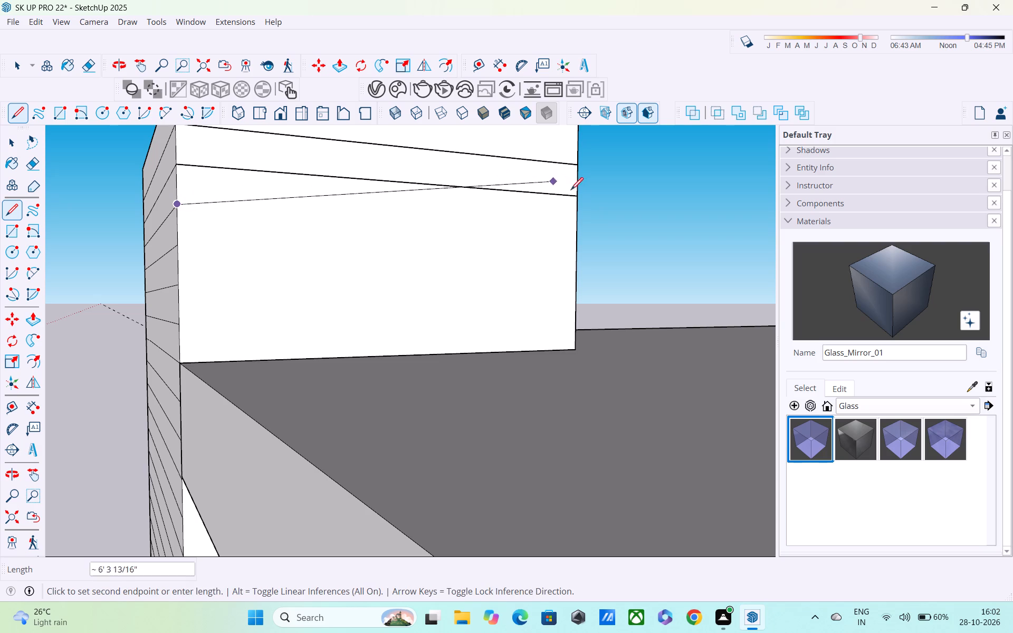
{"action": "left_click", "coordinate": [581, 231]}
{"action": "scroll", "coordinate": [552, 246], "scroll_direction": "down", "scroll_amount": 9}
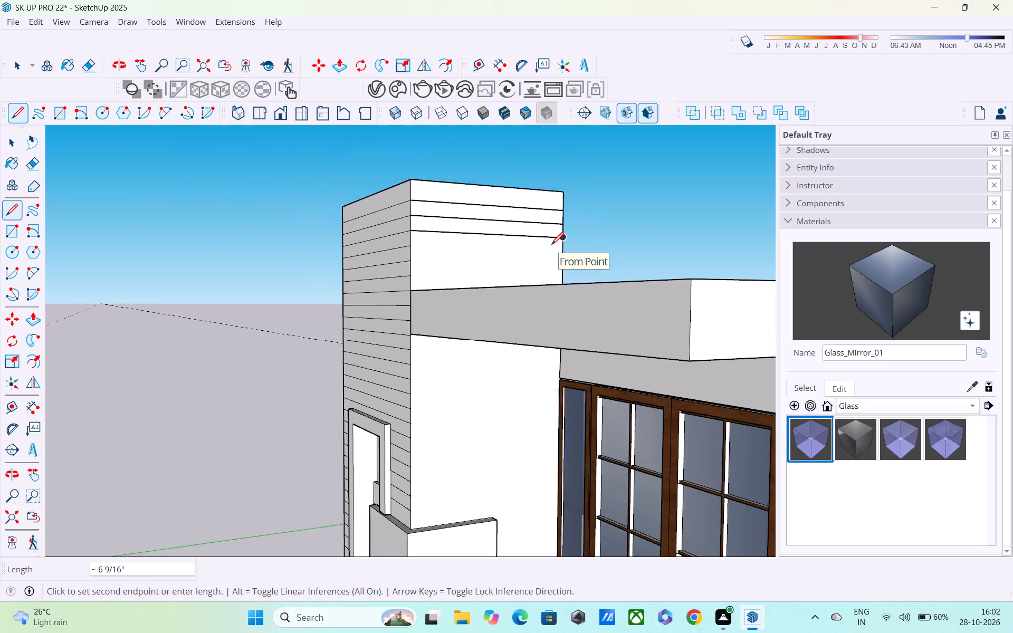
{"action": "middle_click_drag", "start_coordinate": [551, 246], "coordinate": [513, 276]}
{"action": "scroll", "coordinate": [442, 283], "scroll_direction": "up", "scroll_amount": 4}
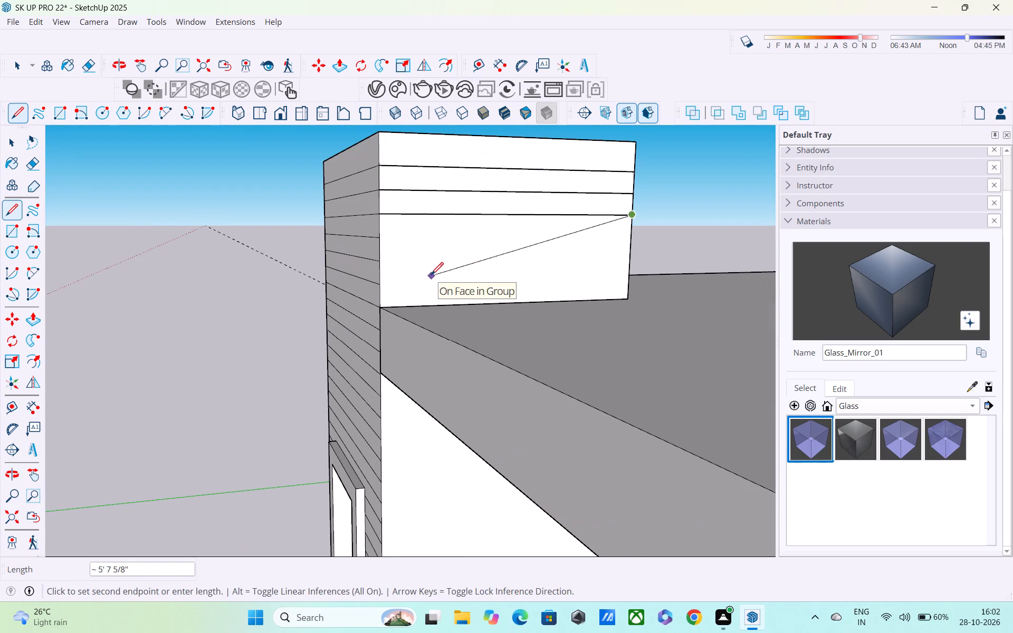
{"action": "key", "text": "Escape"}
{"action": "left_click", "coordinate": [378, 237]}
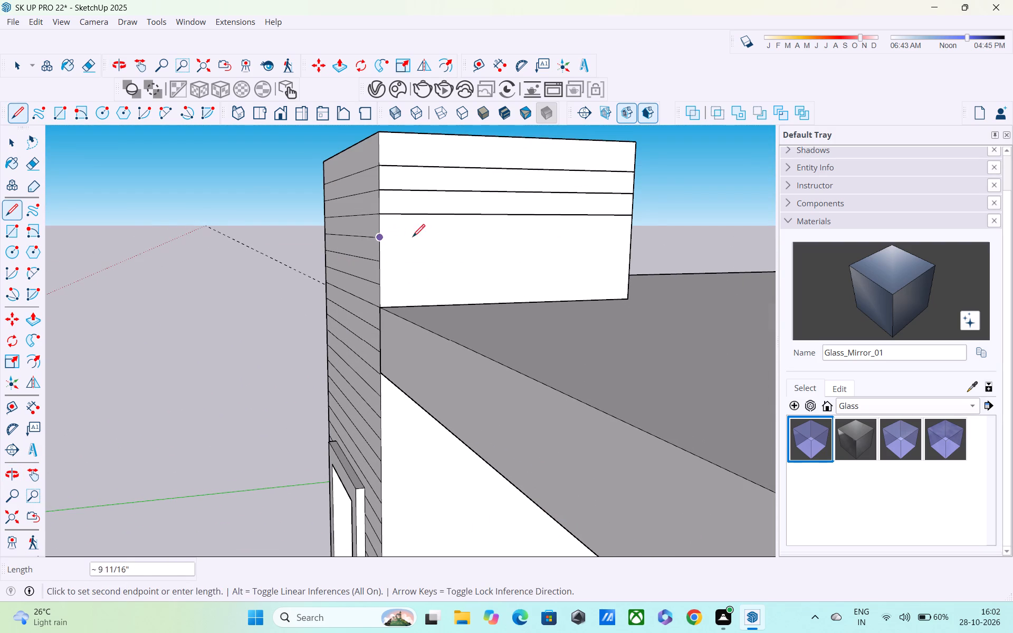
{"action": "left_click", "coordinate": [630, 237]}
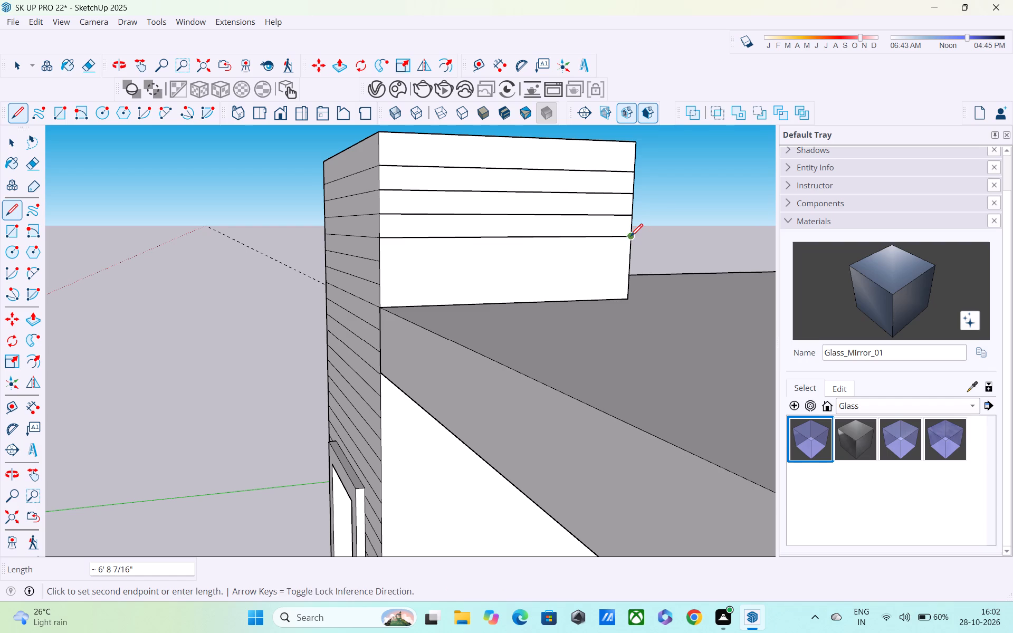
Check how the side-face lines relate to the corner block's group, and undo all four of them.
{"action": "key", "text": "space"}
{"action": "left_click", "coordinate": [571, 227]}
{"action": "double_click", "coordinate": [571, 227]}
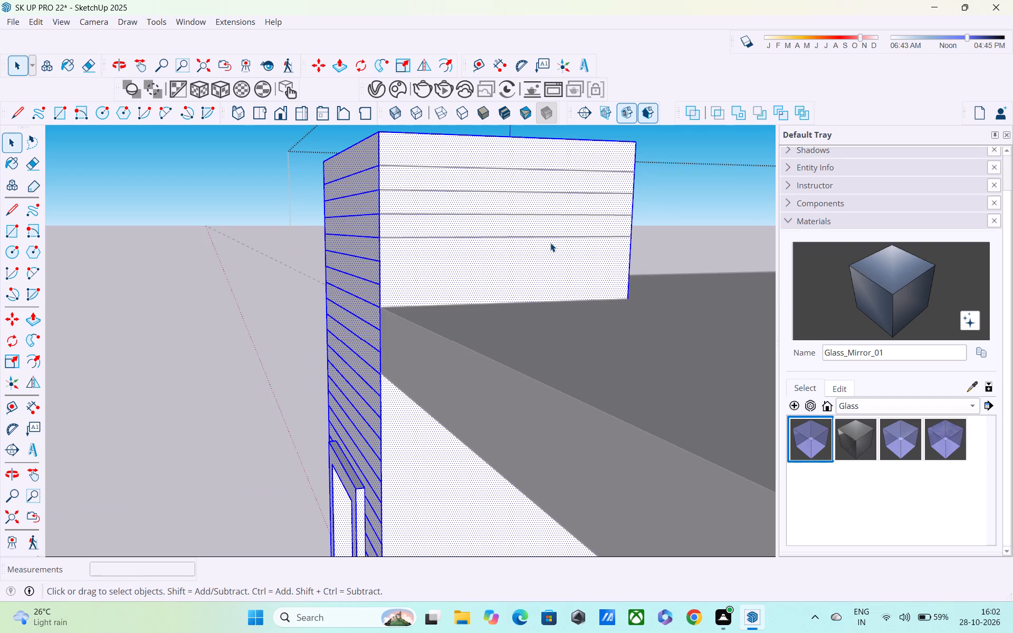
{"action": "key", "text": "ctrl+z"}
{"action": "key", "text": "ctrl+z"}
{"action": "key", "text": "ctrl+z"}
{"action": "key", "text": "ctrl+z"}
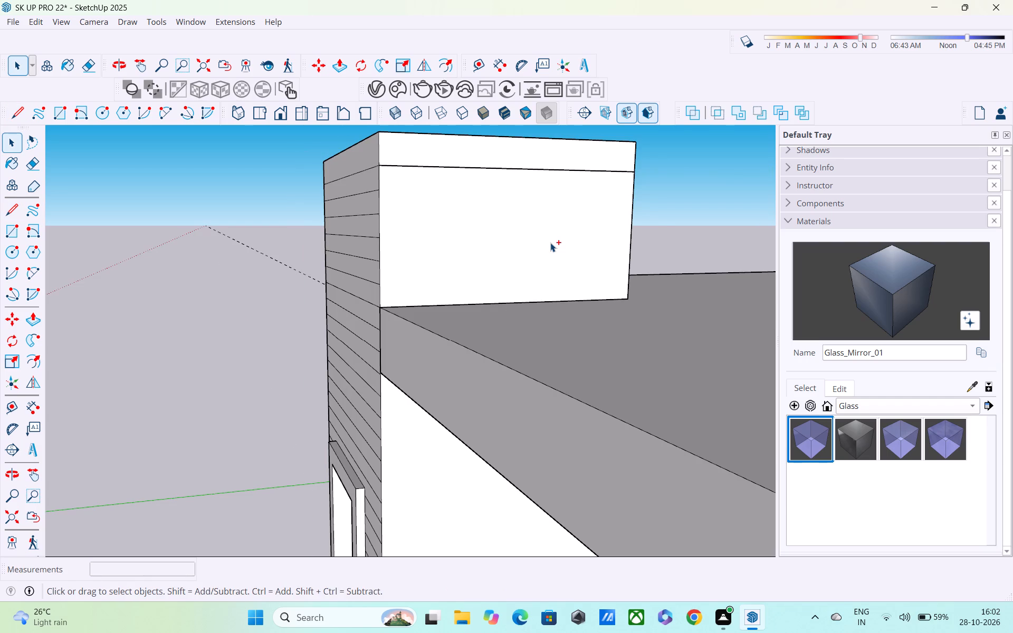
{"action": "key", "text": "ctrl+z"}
Inside the corner block's group, draw six horizontal lines about 6' 8 7/16" long across the raised side face, continuing the front lines.
{"action": "double_click", "coordinate": [544, 245]}
{"action": "key", "text": "l"}
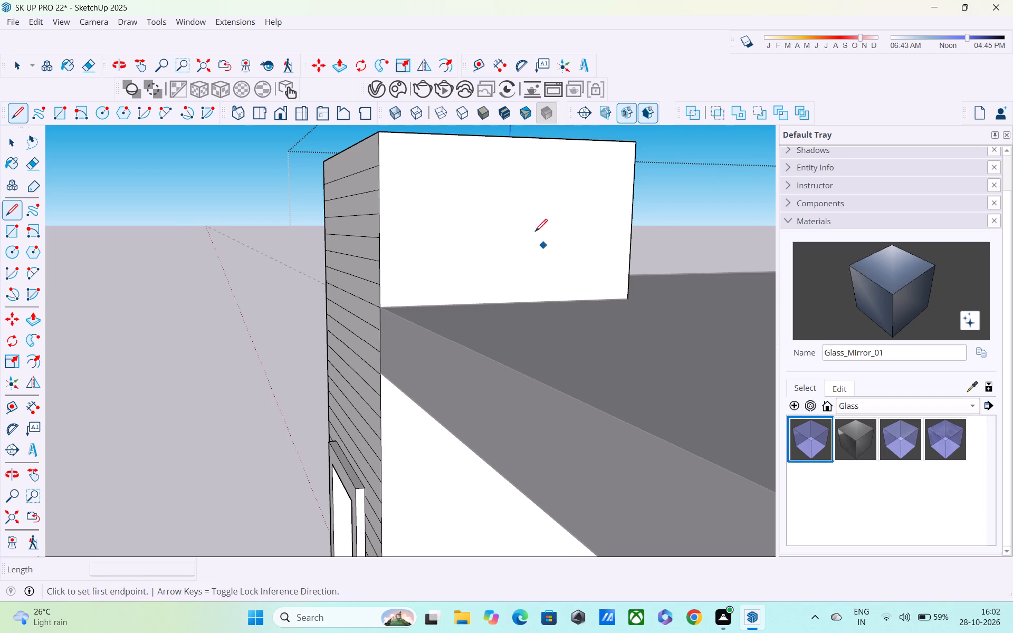
{"action": "left_click", "coordinate": [382, 165]}
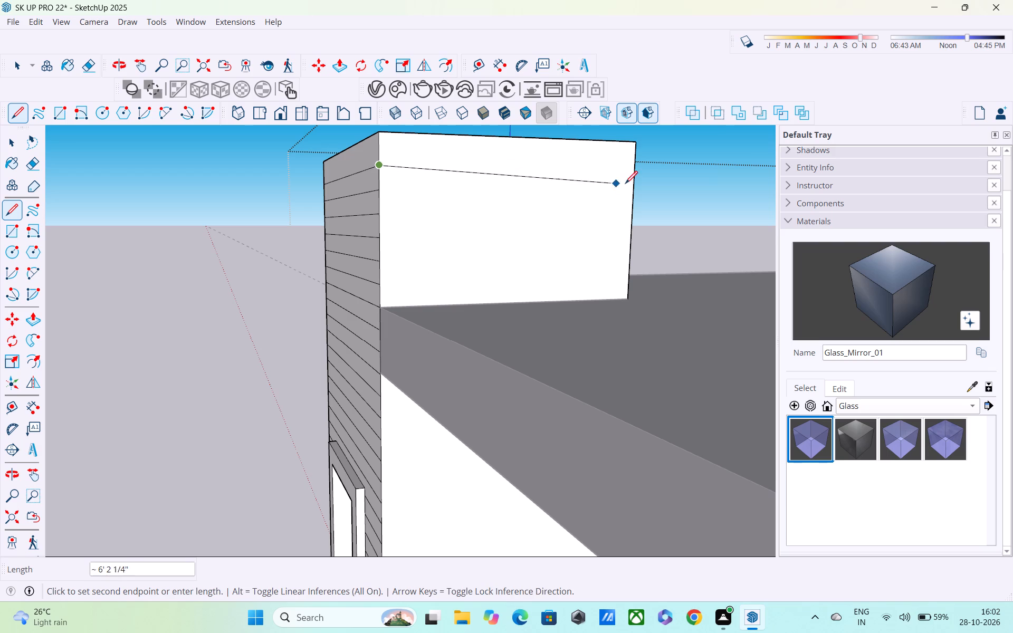
{"action": "left_click", "coordinate": [636, 174]}
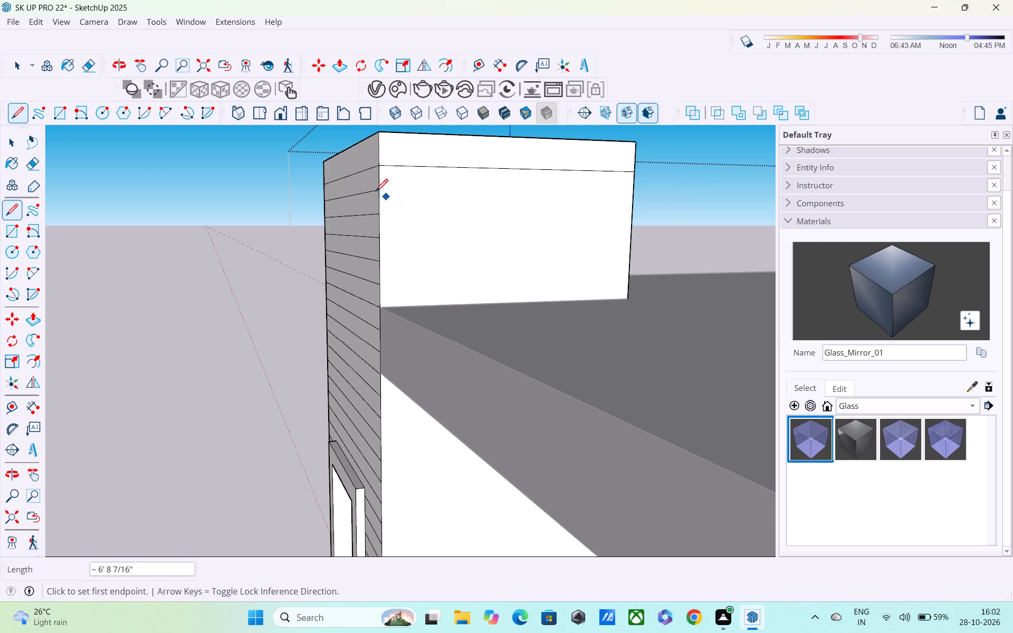
{"action": "left_click", "coordinate": [376, 193]}
{"action": "left_click", "coordinate": [630, 193]}
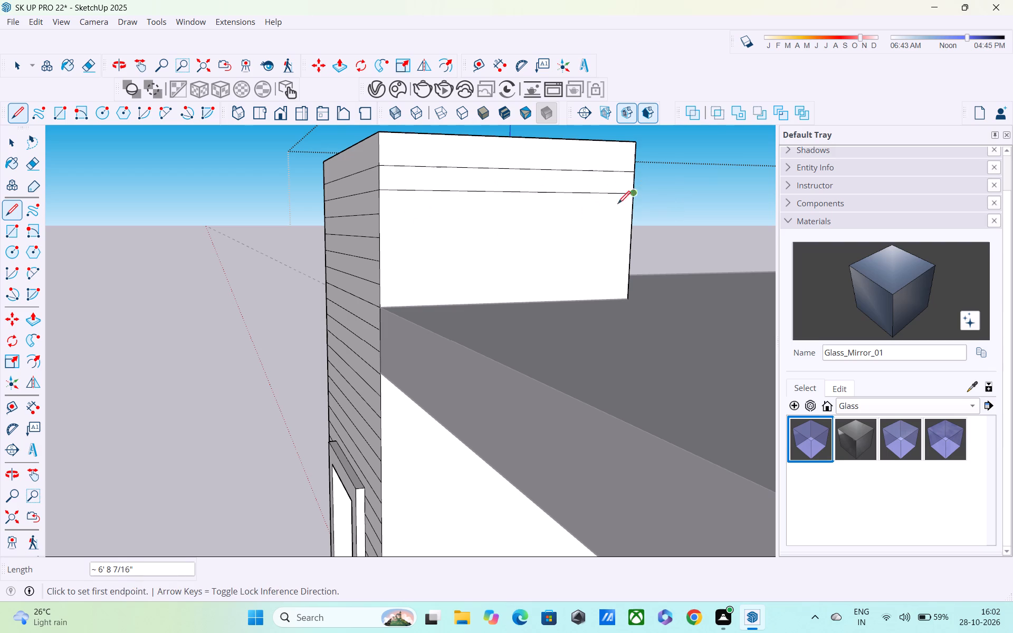
{"action": "left_click", "coordinate": [376, 214]}
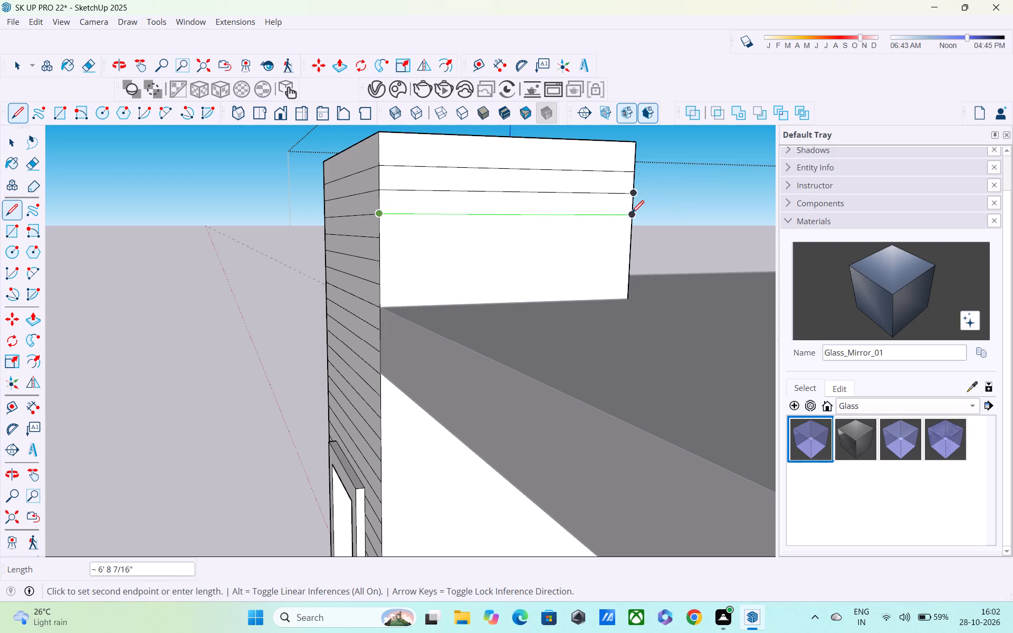
{"action": "left_click", "coordinate": [635, 214]}
{"action": "left_click", "coordinate": [376, 244]}
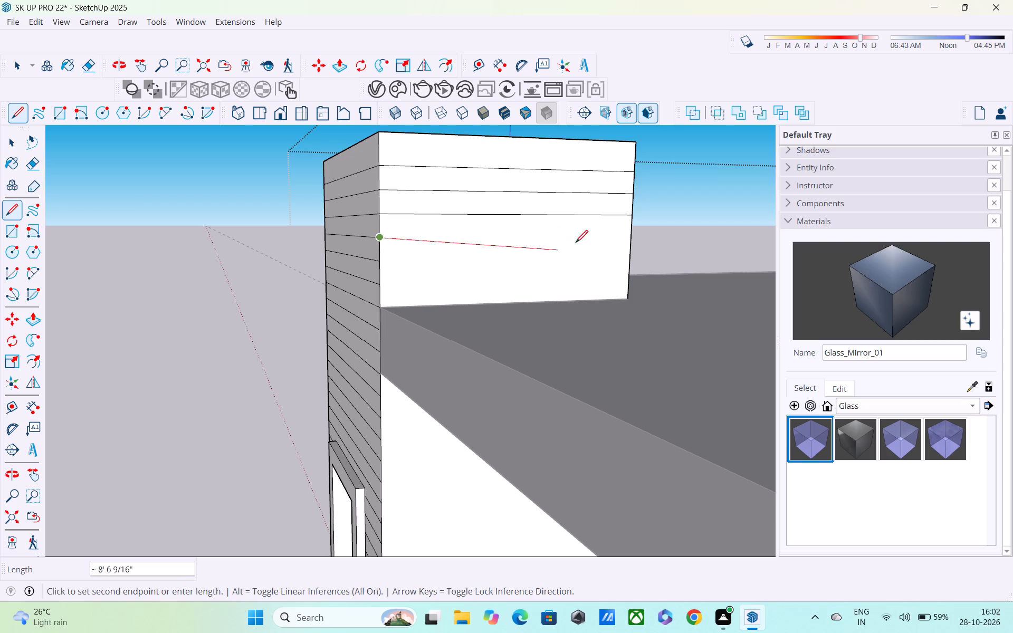
{"action": "left_click", "coordinate": [630, 234]}
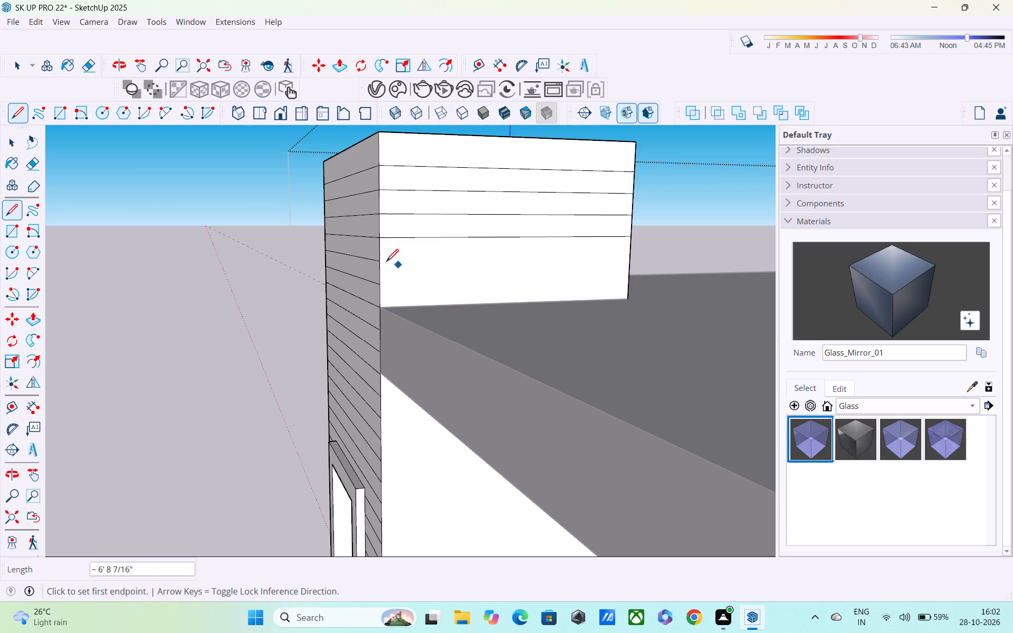
{"action": "left_click", "coordinate": [383, 261]}
{"action": "left_click", "coordinate": [634, 252]}
{"action": "left_click", "coordinate": [380, 288]}
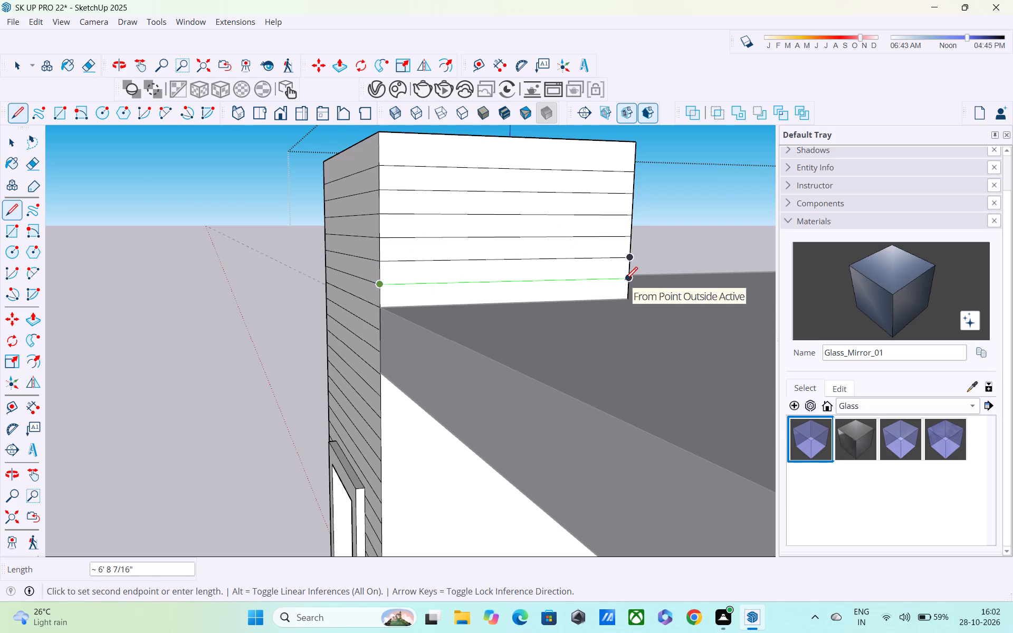
{"action": "left_click", "coordinate": [625, 280]}
Close the corner block's group and examine the lined block together with the whole front façade.
{"action": "scroll", "coordinate": [623, 280], "scroll_direction": "down", "scroll_amount": 6}
{"action": "middle_click_drag", "start_coordinate": [592, 278], "coordinate": [705, 229]}
{"action": "key", "text": "space"}
{"action": "middle_click_drag", "start_coordinate": [351, 335], "coordinate": [642, 292]}
{"action": "scroll", "coordinate": [642, 292], "scroll_direction": "up", "scroll_amount": 1}
{"action": "scroll", "coordinate": [619, 296], "scroll_direction": "down", "scroll_amount": 6}
{"action": "left_click", "coordinate": [331, 351]}
{"action": "scroll", "coordinate": [461, 343], "scroll_direction": "down", "scroll_amount": 4}
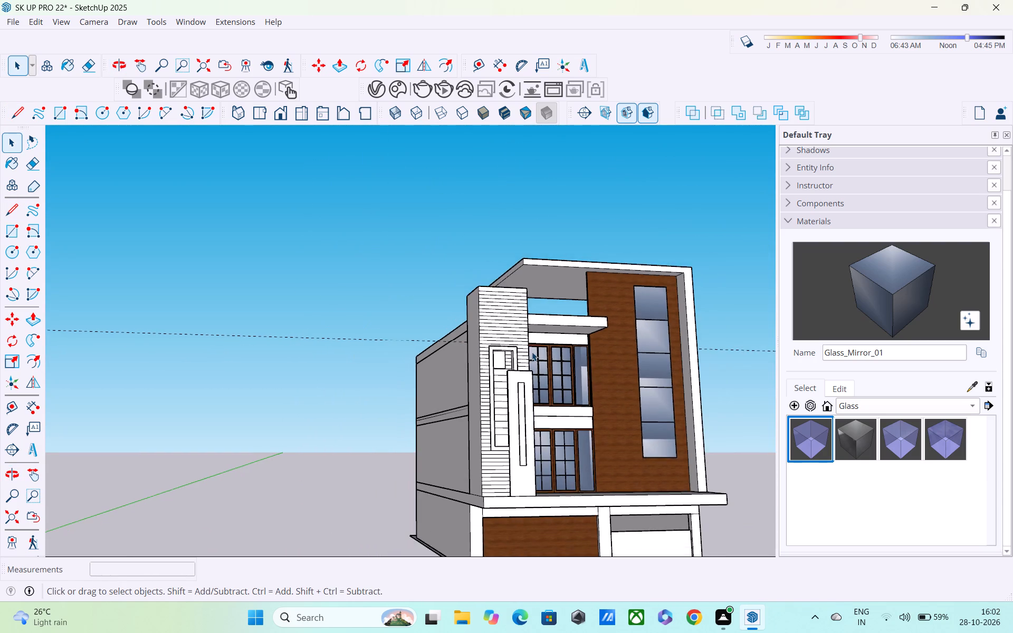
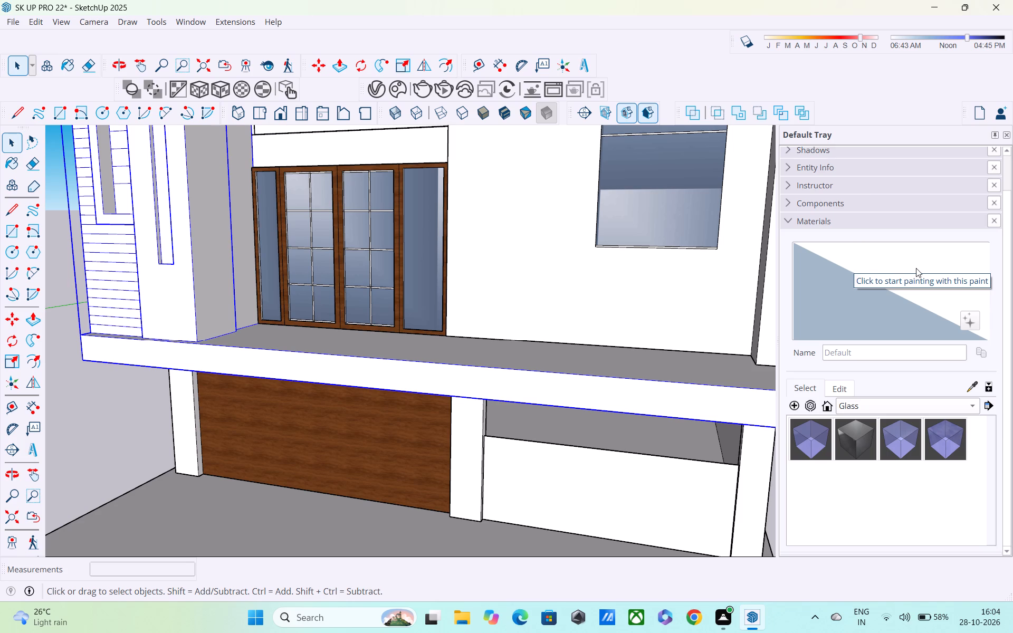
Copy the bottom edge of the tall window's wall, beside the brown-framed doors, to the wall's top edge beneath the roof slab.
{"action": "scroll", "coordinate": [916, 268], "scroll_direction": "up", "scroll_amount": 1}
{"action": "scroll", "coordinate": [914, 265], "scroll_direction": "down", "scroll_amount": 3}
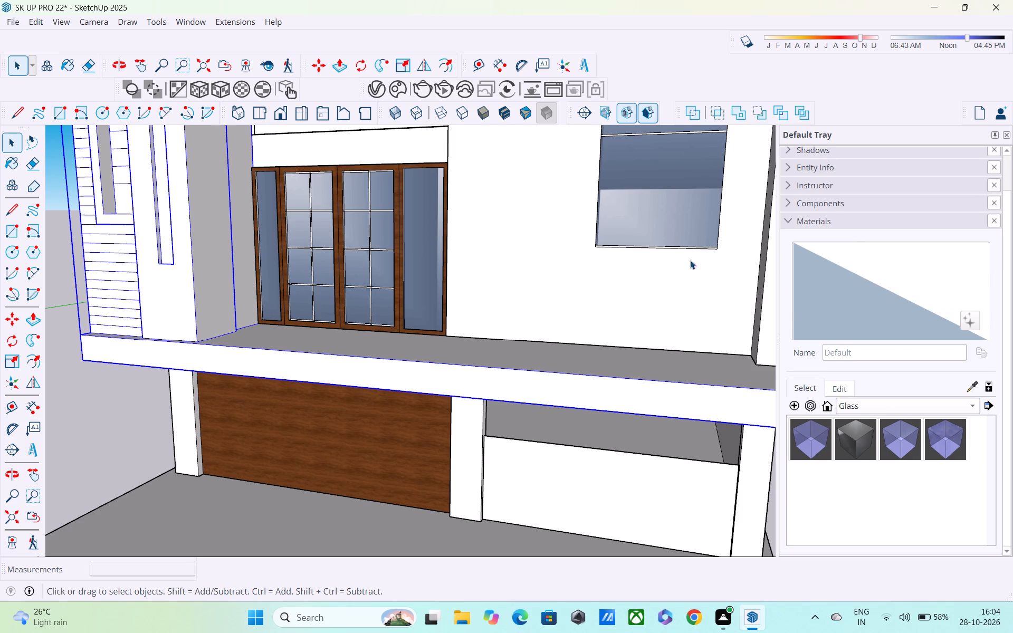
{"action": "middle_click_drag", "start_coordinate": [678, 271], "coordinate": [525, 310]}
{"action": "scroll", "coordinate": [520, 330], "scroll_direction": "up", "scroll_amount": 6}
{"action": "double_click", "coordinate": [520, 353]}
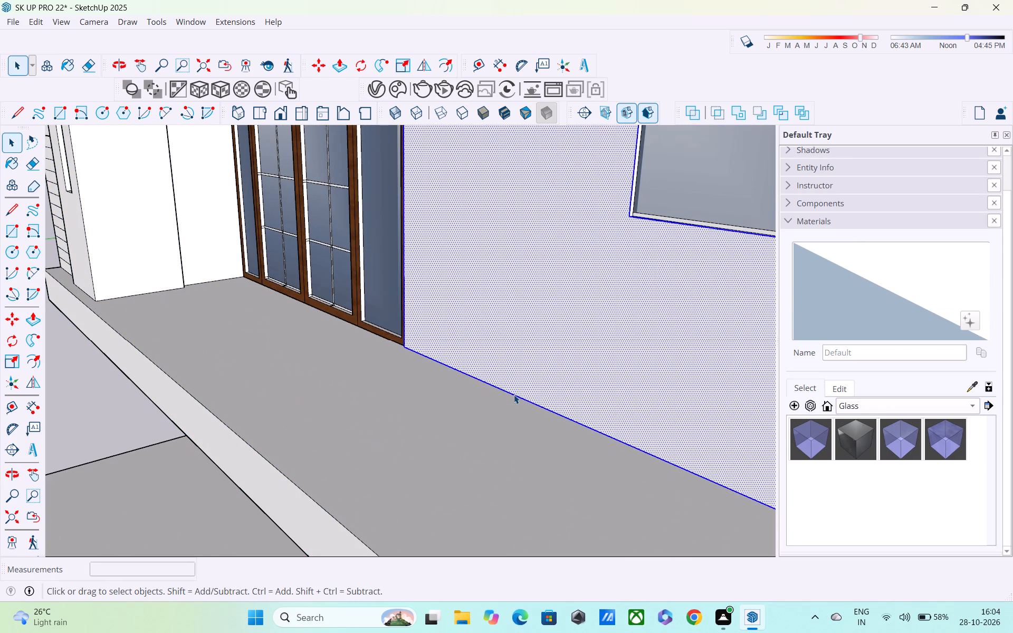
{"action": "left_click", "coordinate": [514, 395]}
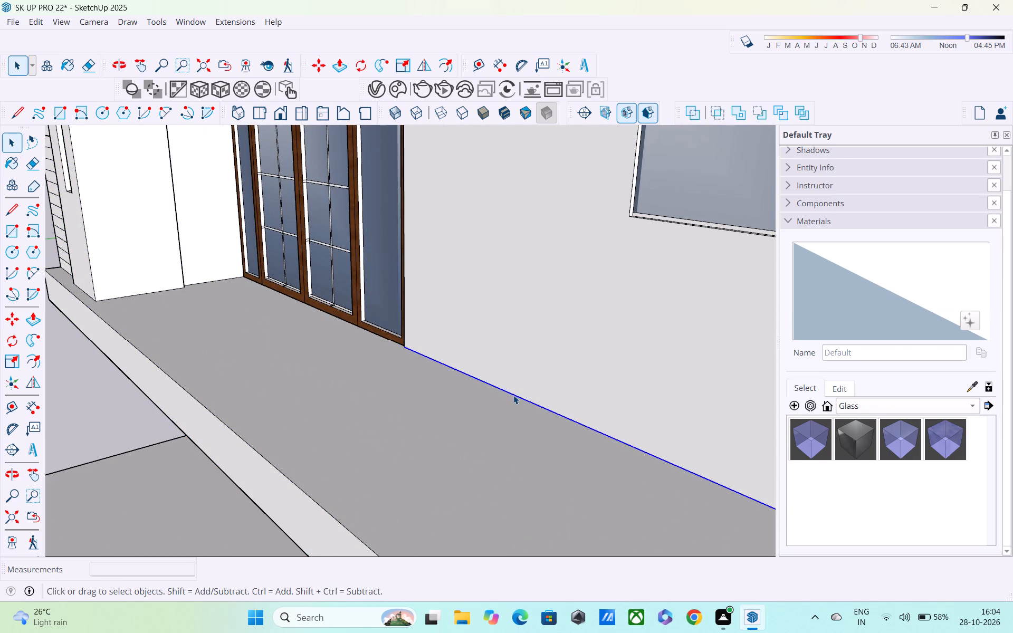
{"action": "key", "text": "m"}
{"action": "left_click", "coordinate": [400, 347]}
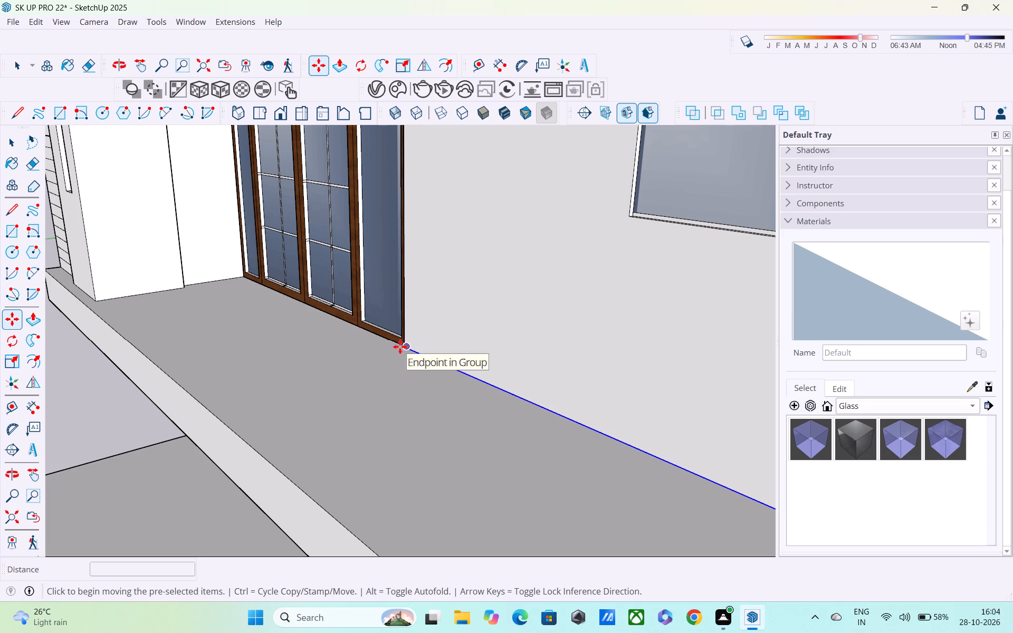
{"action": "scroll", "coordinate": [408, 298], "scroll_direction": "down", "scroll_amount": 8}
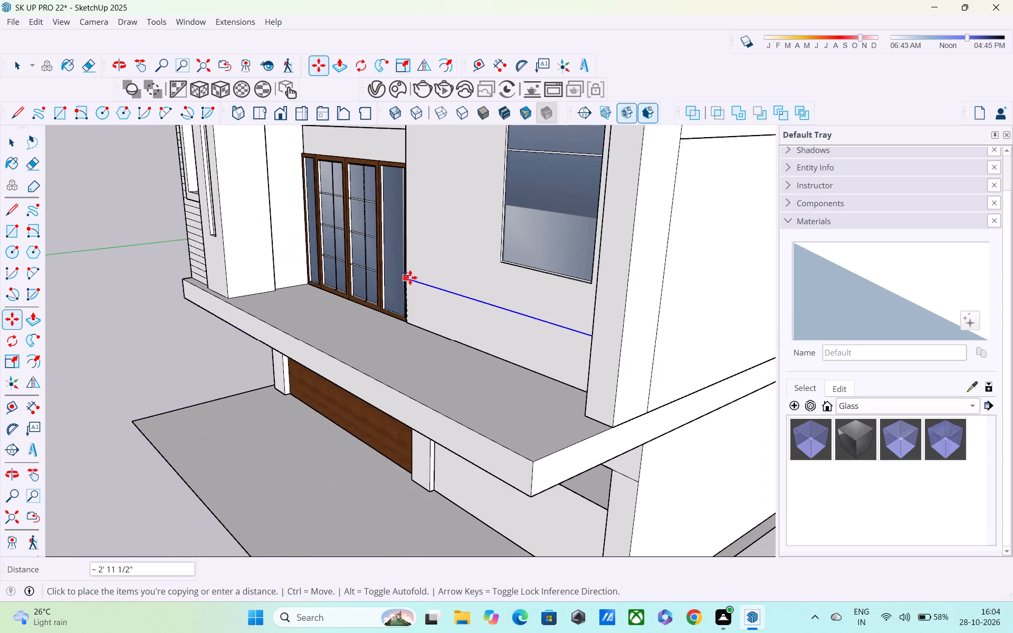
{"action": "middle_click_drag", "start_coordinate": [424, 317], "coordinate": [445, 448], "text": "shift"}
{"action": "scroll", "coordinate": [447, 444], "scroll_direction": "up", "scroll_amount": 1, "text": "shift"}
{"action": "scroll", "coordinate": [449, 358], "scroll_direction": "down", "scroll_amount": 6}
{"action": "middle_click_drag", "start_coordinate": [454, 291], "coordinate": [470, 380], "text": "shift"}
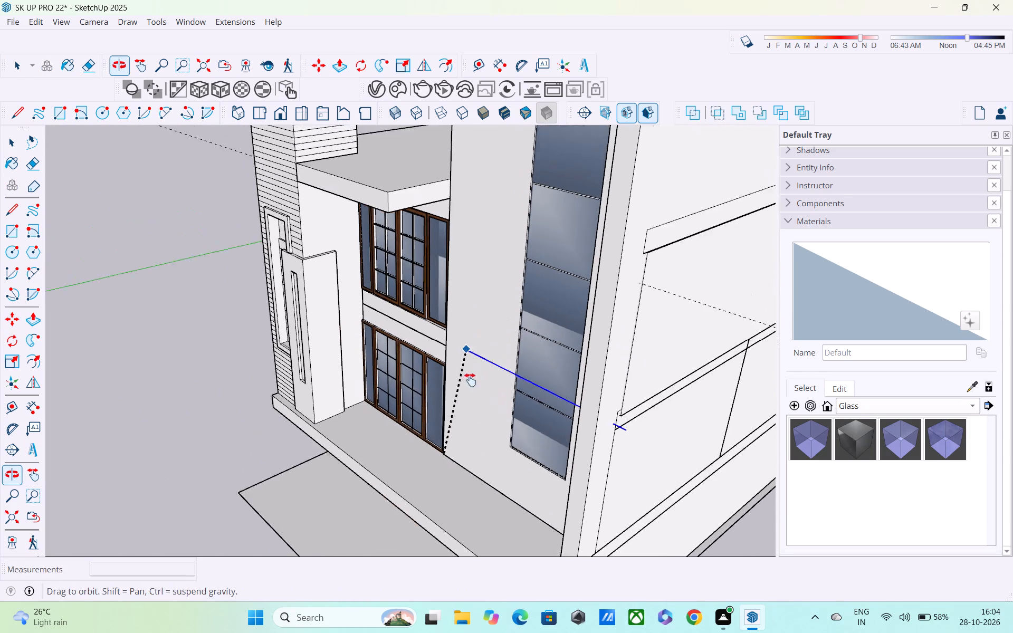
{"action": "middle_click_drag", "start_coordinate": [470, 380], "coordinate": [479, 414], "text": "shift"}
{"action": "scroll", "coordinate": [490, 258], "scroll_direction": "up", "scroll_amount": 1, "text": "shift"}
{"action": "middle_click_drag", "start_coordinate": [490, 258], "coordinate": [503, 323], "text": "shift"}
{"action": "scroll", "coordinate": [501, 227], "scroll_direction": "up", "scroll_amount": 3}
{"action": "middle_click_drag", "start_coordinate": [499, 223], "coordinate": [527, 160]}
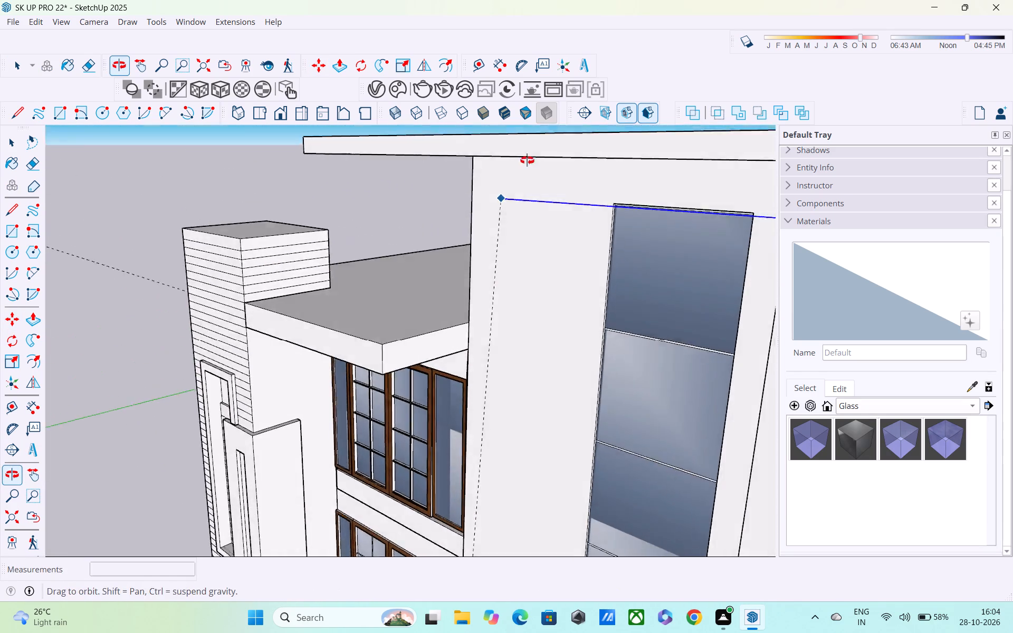
{"action": "middle_click_drag", "start_coordinate": [527, 160], "coordinate": [566, 122]}
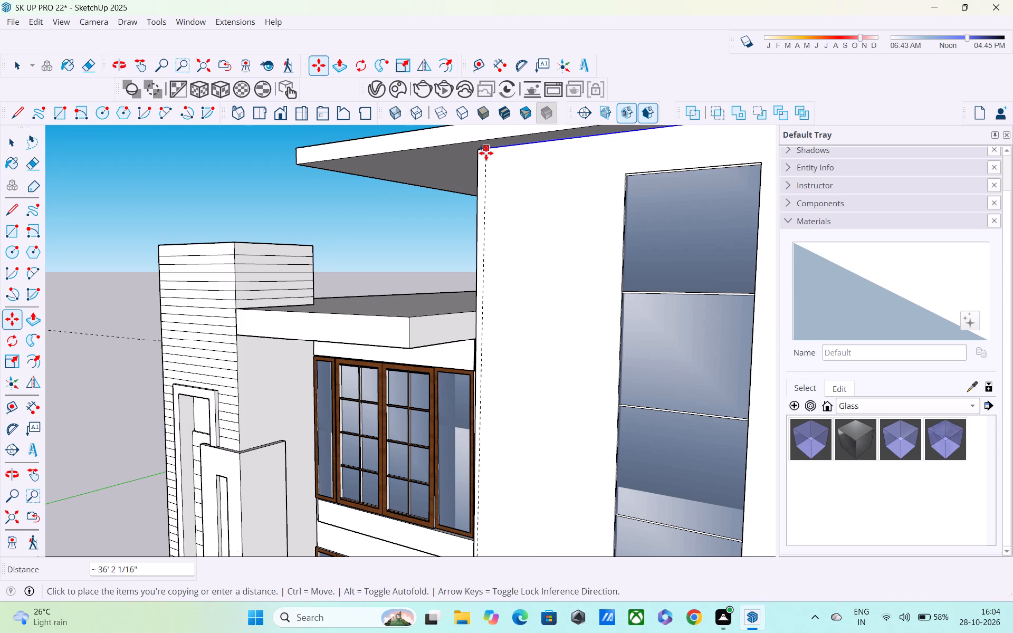
{"action": "left_click", "coordinate": [484, 153]}
Divide the copy distance by 50 to array the edge as evenly spaced horizontal siding lines across the wall.
{"action": "key", "text": "slash"}
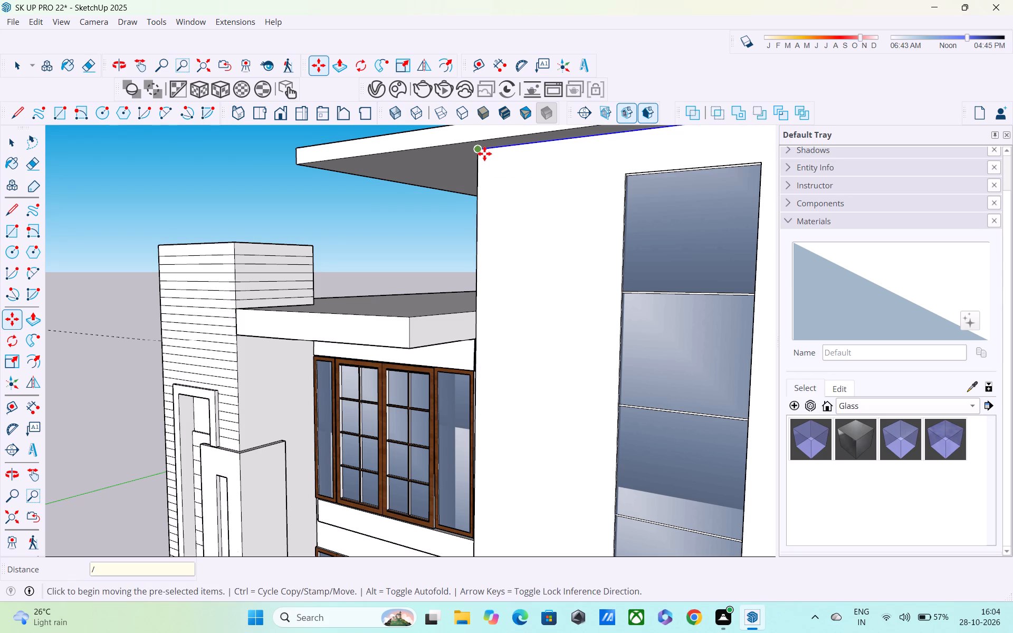
{"action": "type", "text": "50"}
{"action": "key", "text": "Return"}
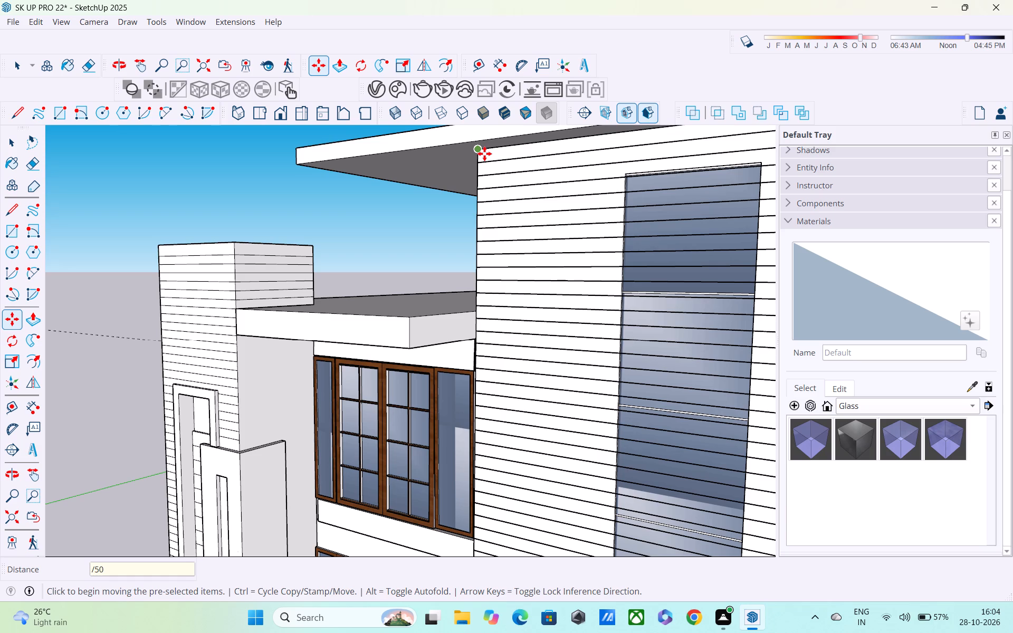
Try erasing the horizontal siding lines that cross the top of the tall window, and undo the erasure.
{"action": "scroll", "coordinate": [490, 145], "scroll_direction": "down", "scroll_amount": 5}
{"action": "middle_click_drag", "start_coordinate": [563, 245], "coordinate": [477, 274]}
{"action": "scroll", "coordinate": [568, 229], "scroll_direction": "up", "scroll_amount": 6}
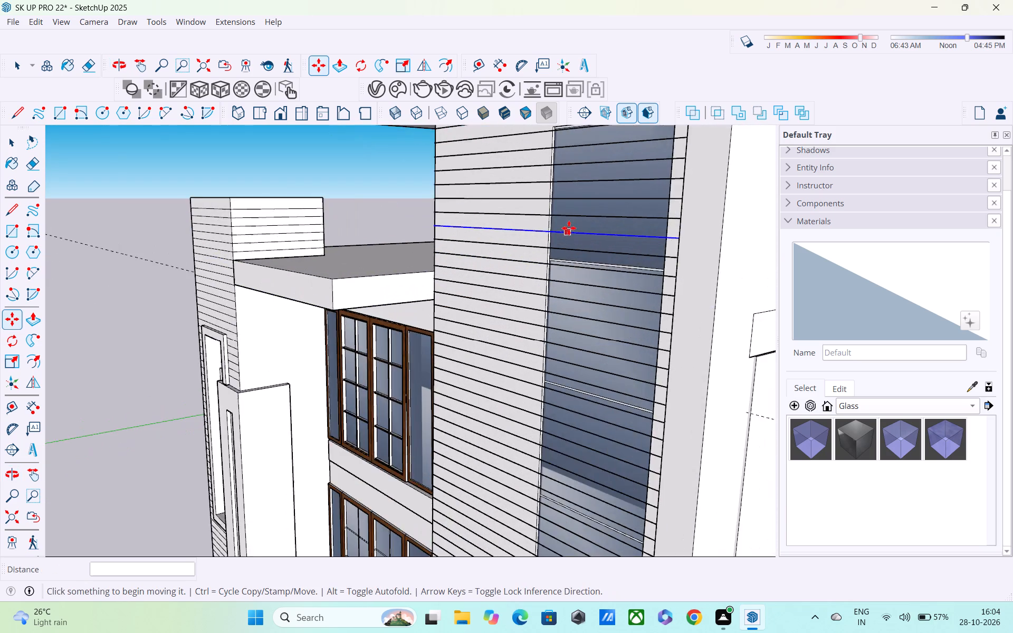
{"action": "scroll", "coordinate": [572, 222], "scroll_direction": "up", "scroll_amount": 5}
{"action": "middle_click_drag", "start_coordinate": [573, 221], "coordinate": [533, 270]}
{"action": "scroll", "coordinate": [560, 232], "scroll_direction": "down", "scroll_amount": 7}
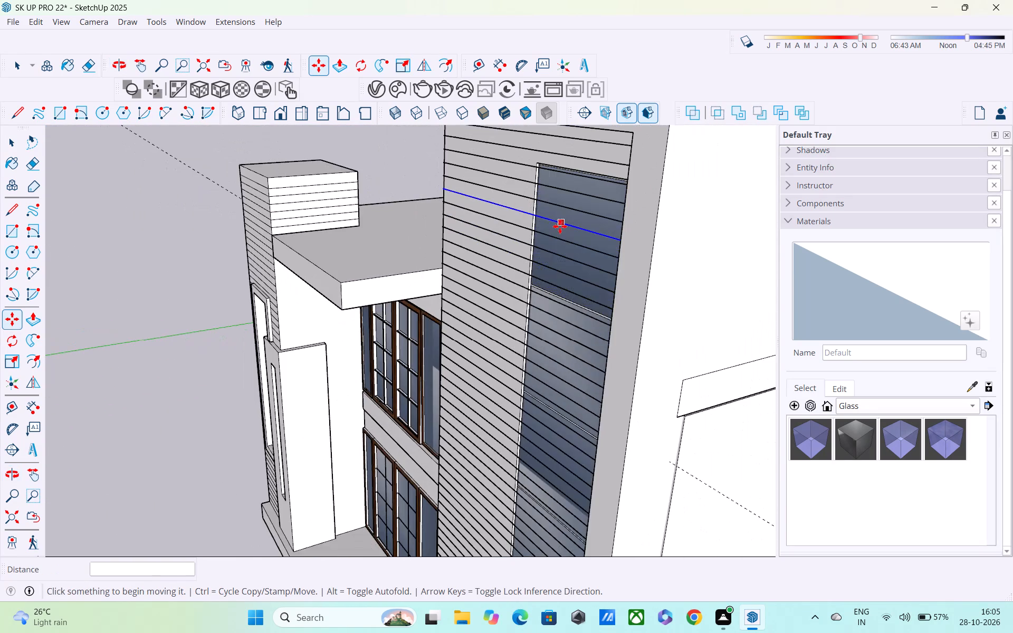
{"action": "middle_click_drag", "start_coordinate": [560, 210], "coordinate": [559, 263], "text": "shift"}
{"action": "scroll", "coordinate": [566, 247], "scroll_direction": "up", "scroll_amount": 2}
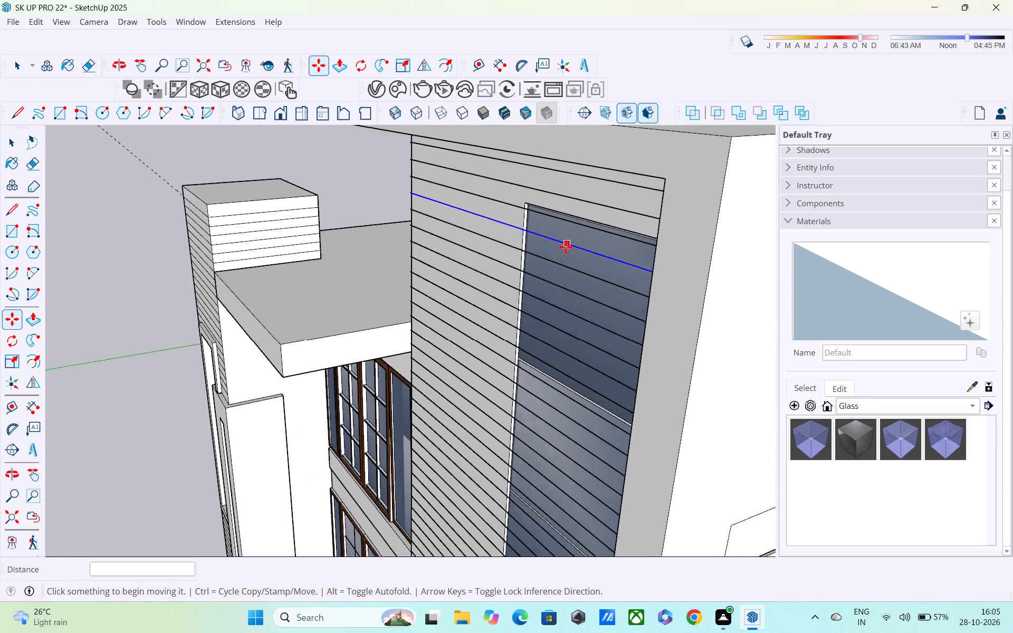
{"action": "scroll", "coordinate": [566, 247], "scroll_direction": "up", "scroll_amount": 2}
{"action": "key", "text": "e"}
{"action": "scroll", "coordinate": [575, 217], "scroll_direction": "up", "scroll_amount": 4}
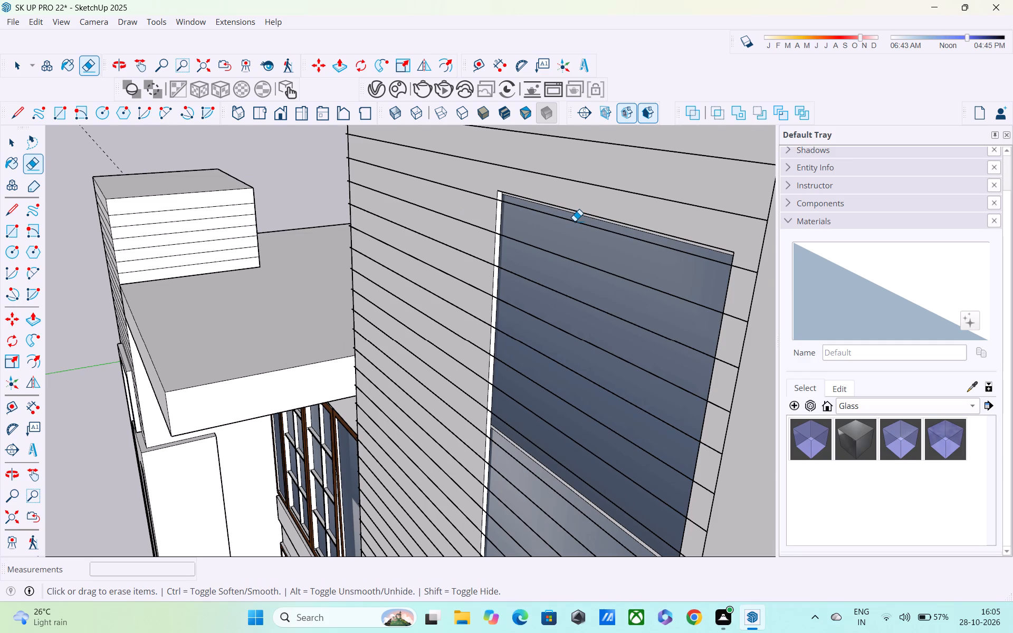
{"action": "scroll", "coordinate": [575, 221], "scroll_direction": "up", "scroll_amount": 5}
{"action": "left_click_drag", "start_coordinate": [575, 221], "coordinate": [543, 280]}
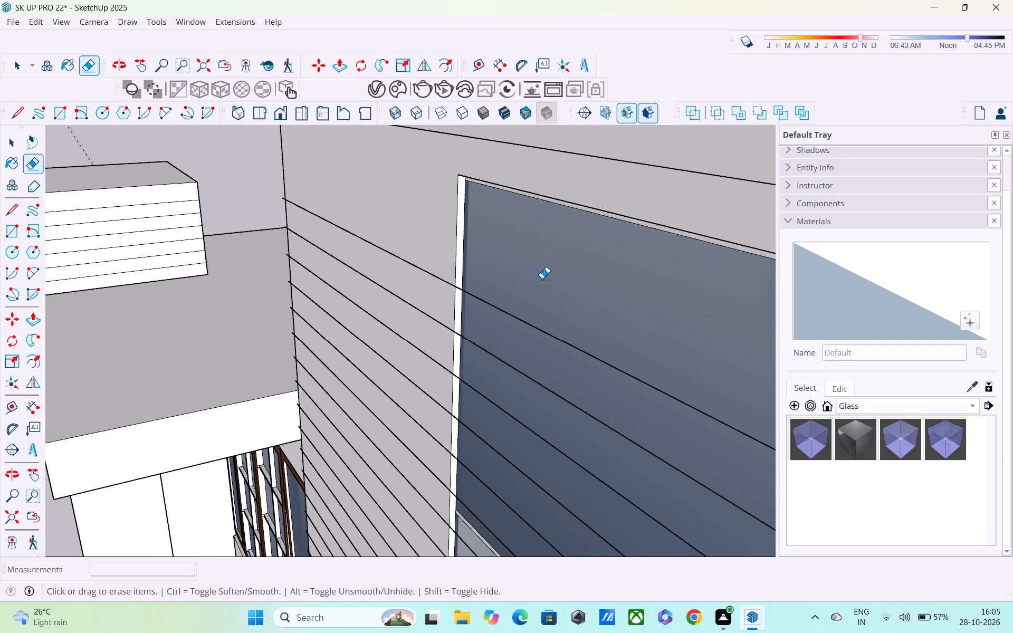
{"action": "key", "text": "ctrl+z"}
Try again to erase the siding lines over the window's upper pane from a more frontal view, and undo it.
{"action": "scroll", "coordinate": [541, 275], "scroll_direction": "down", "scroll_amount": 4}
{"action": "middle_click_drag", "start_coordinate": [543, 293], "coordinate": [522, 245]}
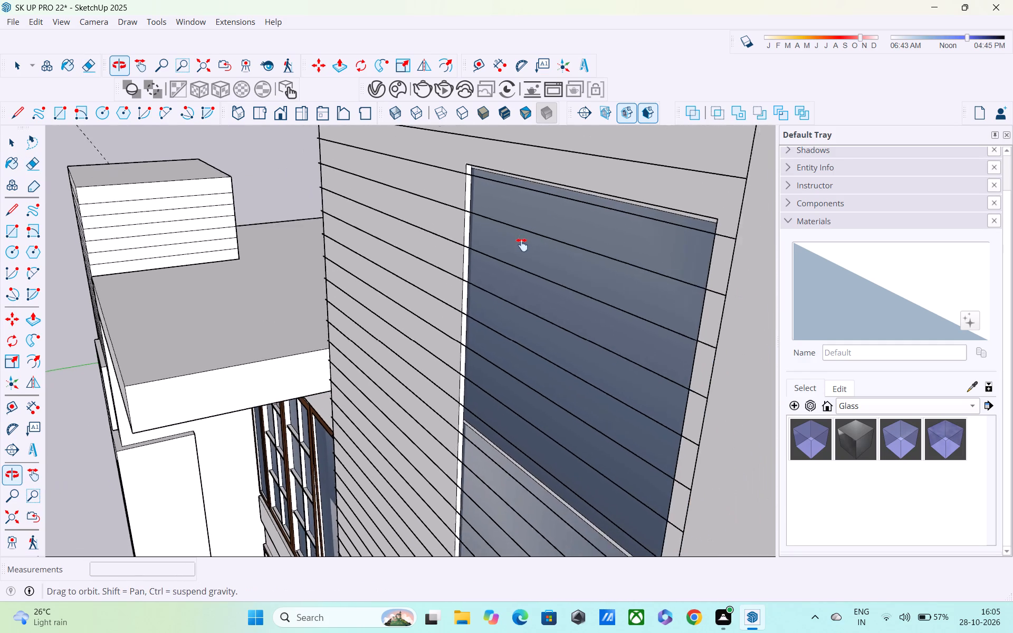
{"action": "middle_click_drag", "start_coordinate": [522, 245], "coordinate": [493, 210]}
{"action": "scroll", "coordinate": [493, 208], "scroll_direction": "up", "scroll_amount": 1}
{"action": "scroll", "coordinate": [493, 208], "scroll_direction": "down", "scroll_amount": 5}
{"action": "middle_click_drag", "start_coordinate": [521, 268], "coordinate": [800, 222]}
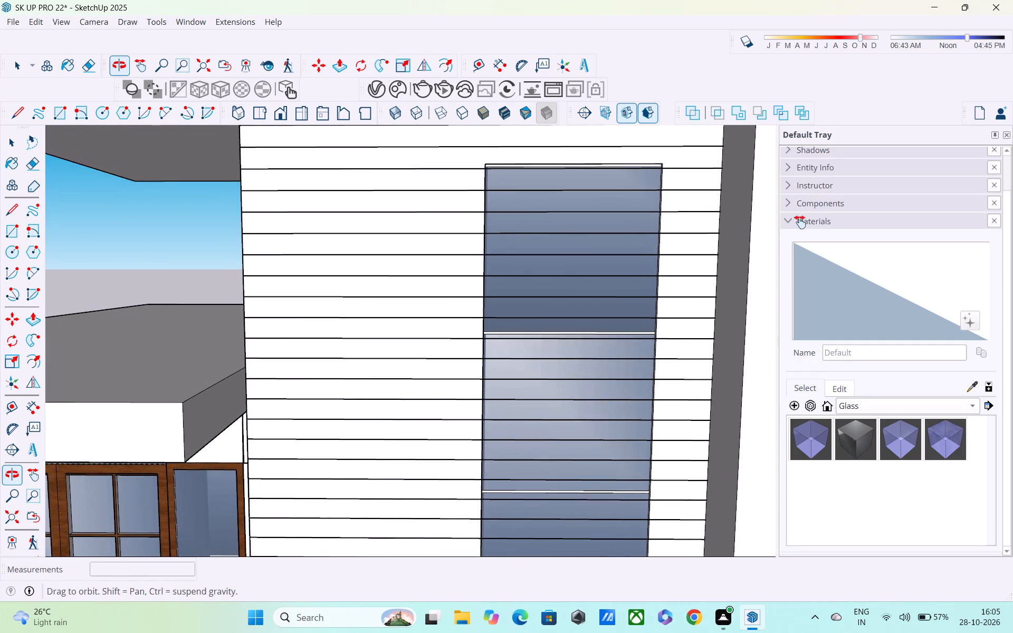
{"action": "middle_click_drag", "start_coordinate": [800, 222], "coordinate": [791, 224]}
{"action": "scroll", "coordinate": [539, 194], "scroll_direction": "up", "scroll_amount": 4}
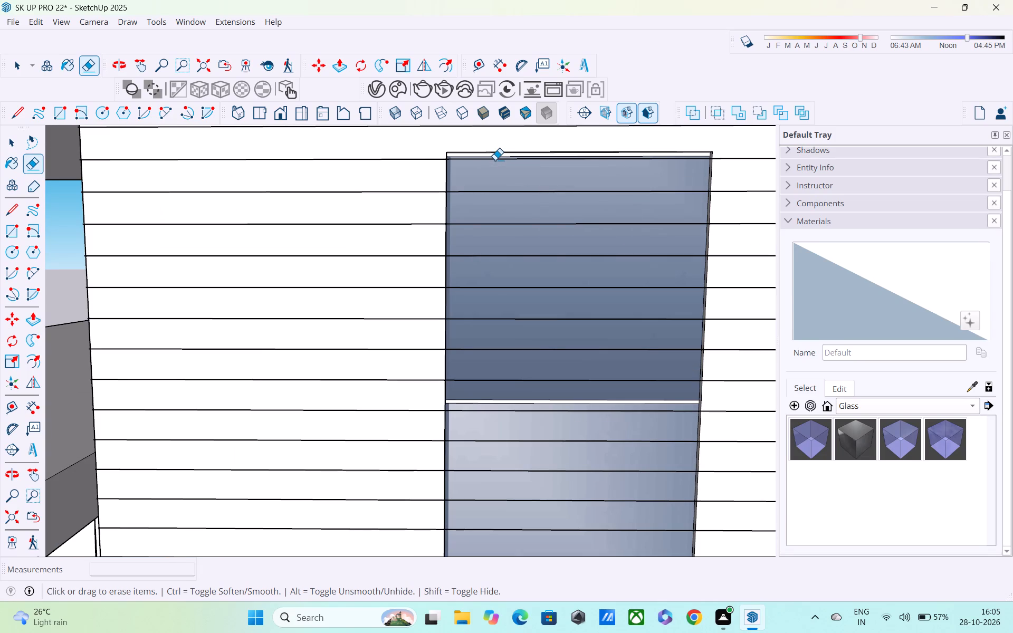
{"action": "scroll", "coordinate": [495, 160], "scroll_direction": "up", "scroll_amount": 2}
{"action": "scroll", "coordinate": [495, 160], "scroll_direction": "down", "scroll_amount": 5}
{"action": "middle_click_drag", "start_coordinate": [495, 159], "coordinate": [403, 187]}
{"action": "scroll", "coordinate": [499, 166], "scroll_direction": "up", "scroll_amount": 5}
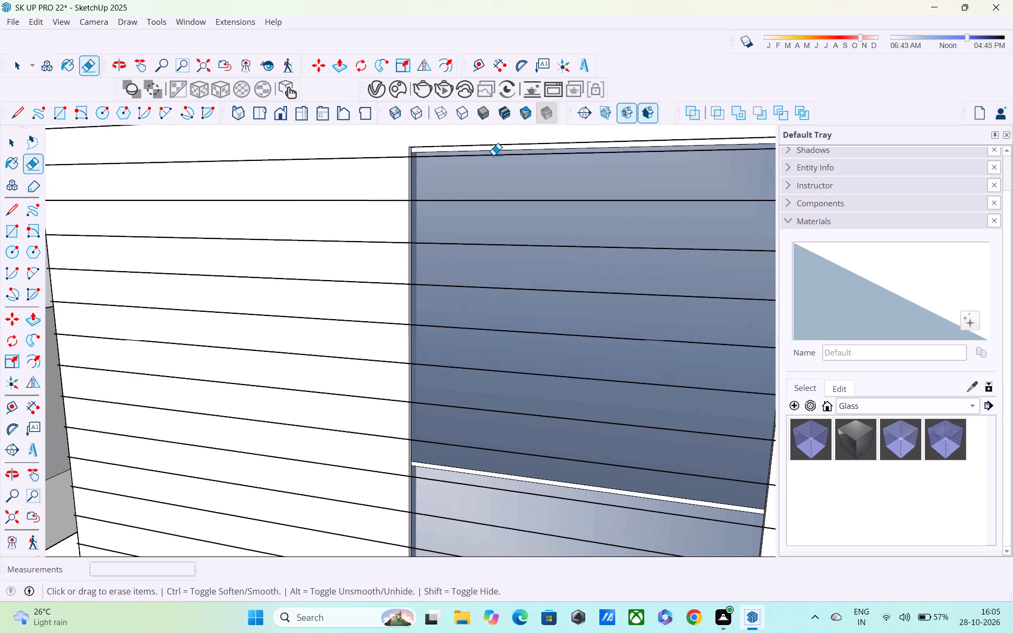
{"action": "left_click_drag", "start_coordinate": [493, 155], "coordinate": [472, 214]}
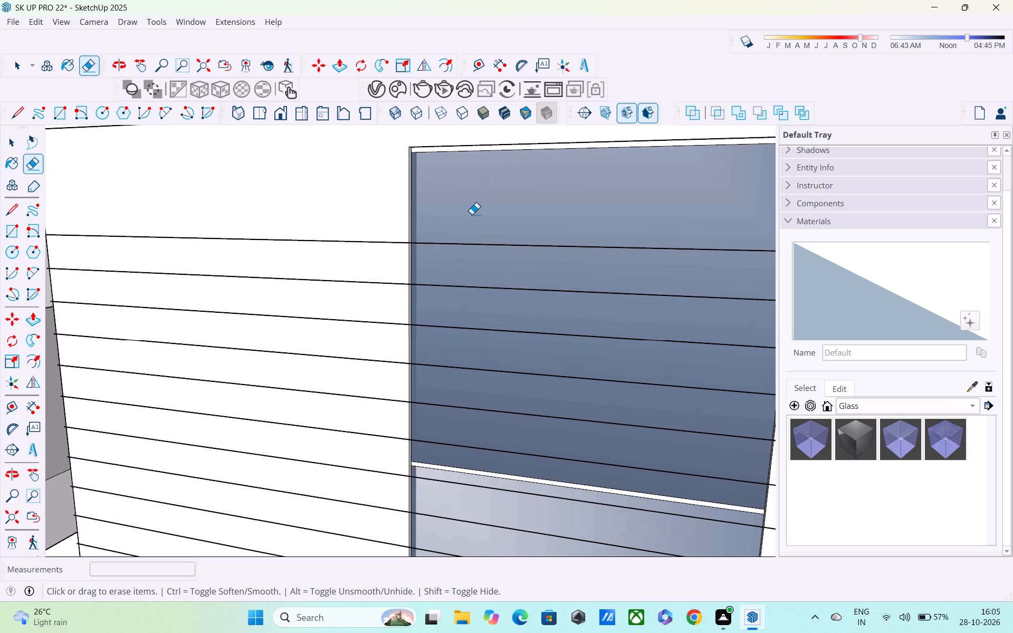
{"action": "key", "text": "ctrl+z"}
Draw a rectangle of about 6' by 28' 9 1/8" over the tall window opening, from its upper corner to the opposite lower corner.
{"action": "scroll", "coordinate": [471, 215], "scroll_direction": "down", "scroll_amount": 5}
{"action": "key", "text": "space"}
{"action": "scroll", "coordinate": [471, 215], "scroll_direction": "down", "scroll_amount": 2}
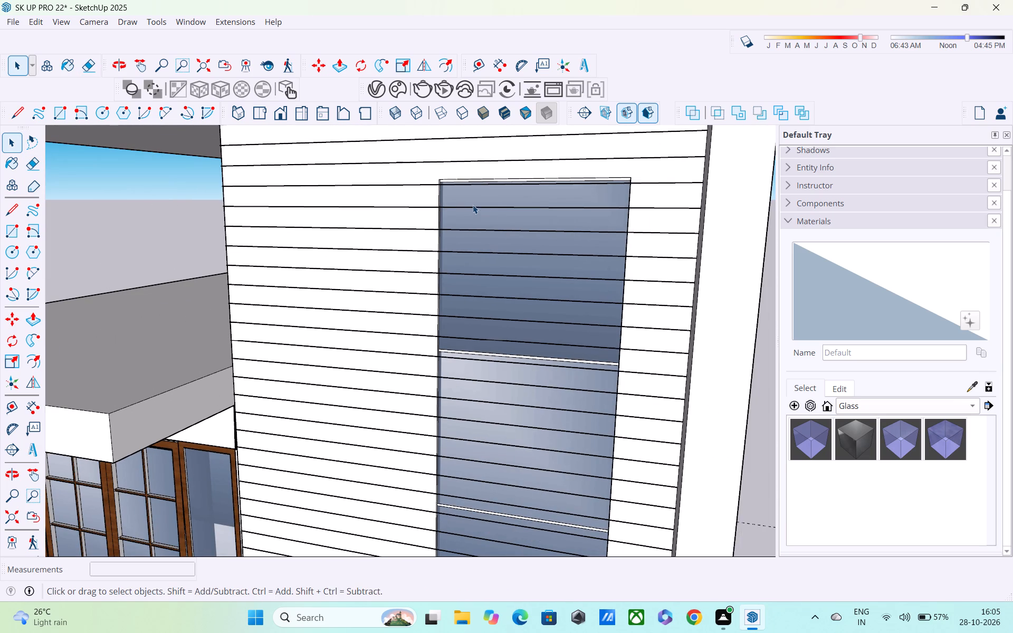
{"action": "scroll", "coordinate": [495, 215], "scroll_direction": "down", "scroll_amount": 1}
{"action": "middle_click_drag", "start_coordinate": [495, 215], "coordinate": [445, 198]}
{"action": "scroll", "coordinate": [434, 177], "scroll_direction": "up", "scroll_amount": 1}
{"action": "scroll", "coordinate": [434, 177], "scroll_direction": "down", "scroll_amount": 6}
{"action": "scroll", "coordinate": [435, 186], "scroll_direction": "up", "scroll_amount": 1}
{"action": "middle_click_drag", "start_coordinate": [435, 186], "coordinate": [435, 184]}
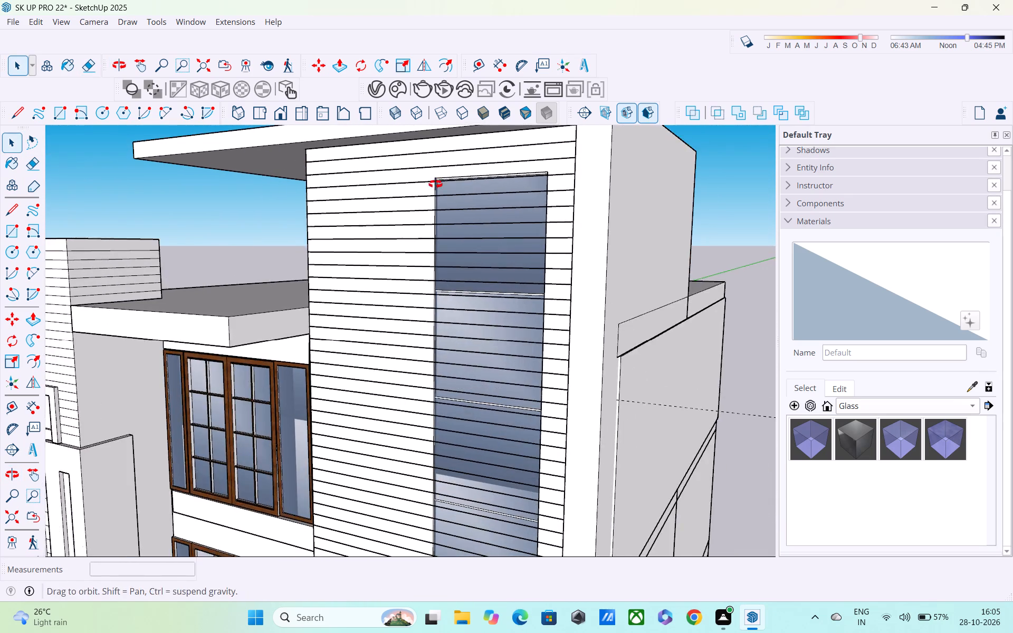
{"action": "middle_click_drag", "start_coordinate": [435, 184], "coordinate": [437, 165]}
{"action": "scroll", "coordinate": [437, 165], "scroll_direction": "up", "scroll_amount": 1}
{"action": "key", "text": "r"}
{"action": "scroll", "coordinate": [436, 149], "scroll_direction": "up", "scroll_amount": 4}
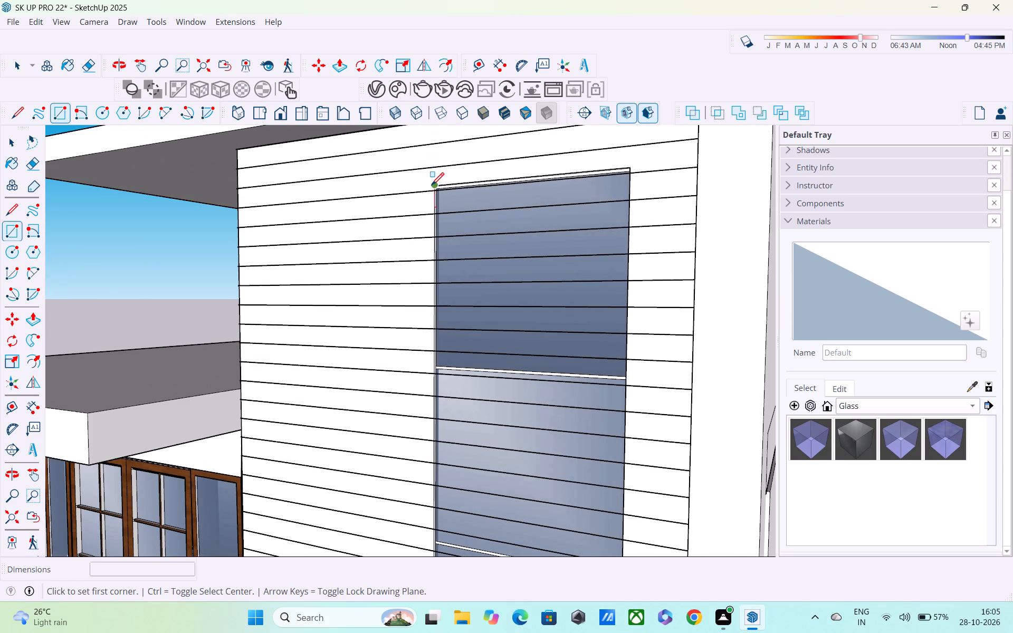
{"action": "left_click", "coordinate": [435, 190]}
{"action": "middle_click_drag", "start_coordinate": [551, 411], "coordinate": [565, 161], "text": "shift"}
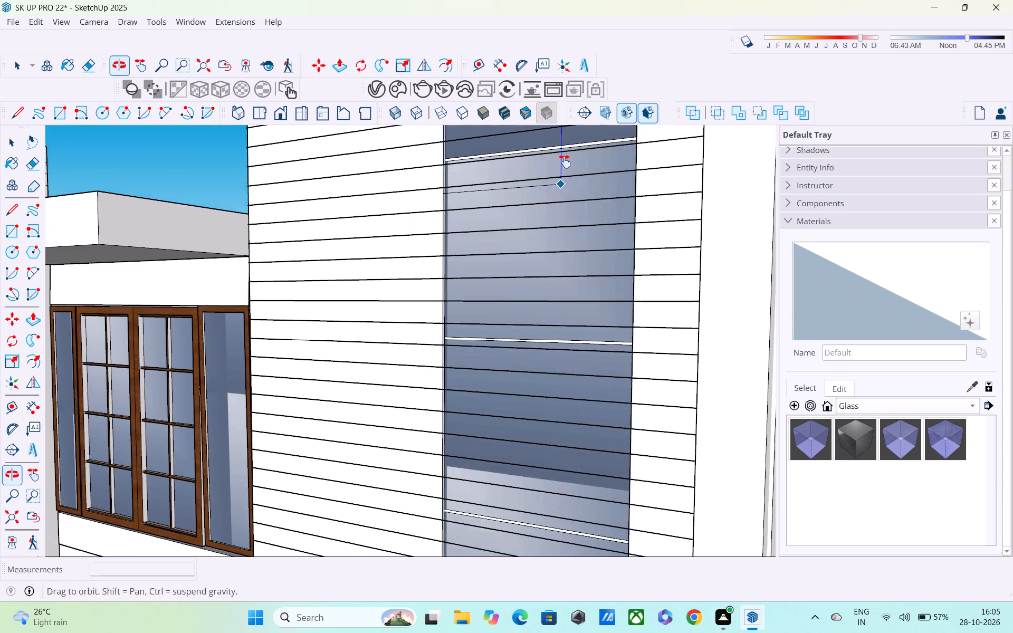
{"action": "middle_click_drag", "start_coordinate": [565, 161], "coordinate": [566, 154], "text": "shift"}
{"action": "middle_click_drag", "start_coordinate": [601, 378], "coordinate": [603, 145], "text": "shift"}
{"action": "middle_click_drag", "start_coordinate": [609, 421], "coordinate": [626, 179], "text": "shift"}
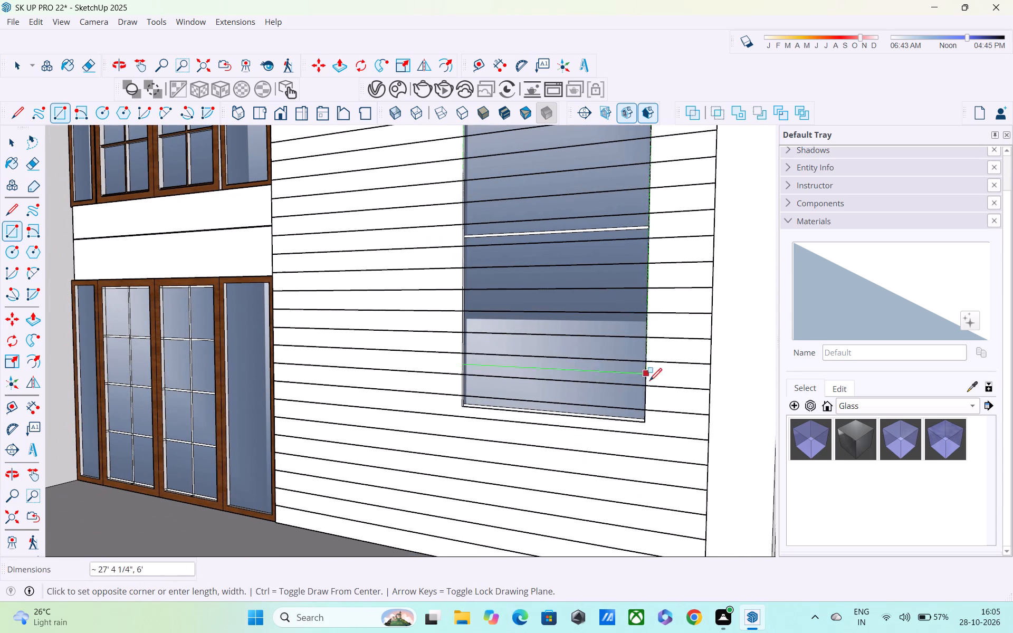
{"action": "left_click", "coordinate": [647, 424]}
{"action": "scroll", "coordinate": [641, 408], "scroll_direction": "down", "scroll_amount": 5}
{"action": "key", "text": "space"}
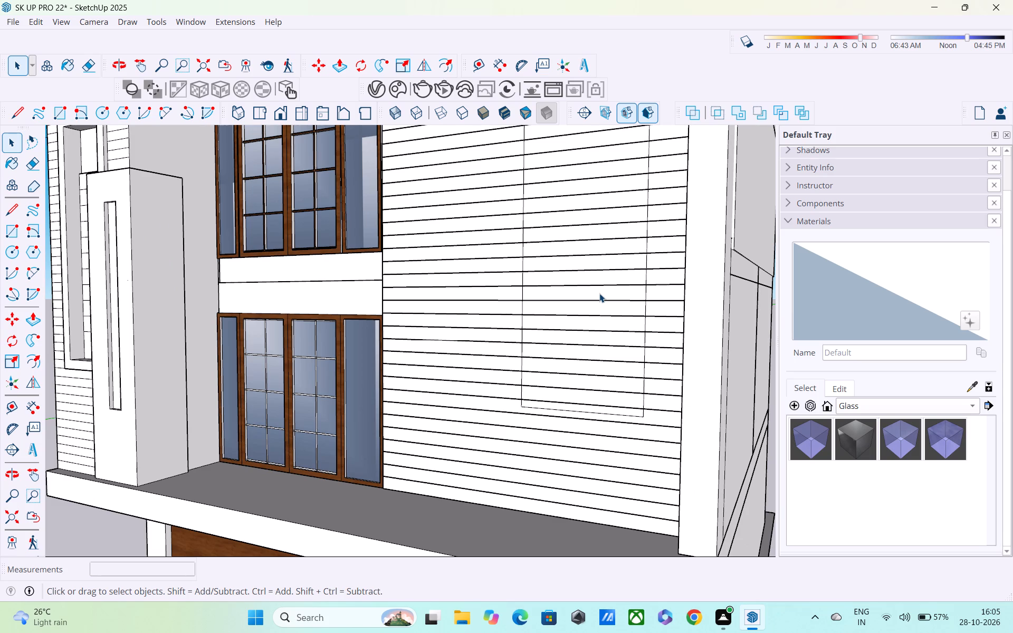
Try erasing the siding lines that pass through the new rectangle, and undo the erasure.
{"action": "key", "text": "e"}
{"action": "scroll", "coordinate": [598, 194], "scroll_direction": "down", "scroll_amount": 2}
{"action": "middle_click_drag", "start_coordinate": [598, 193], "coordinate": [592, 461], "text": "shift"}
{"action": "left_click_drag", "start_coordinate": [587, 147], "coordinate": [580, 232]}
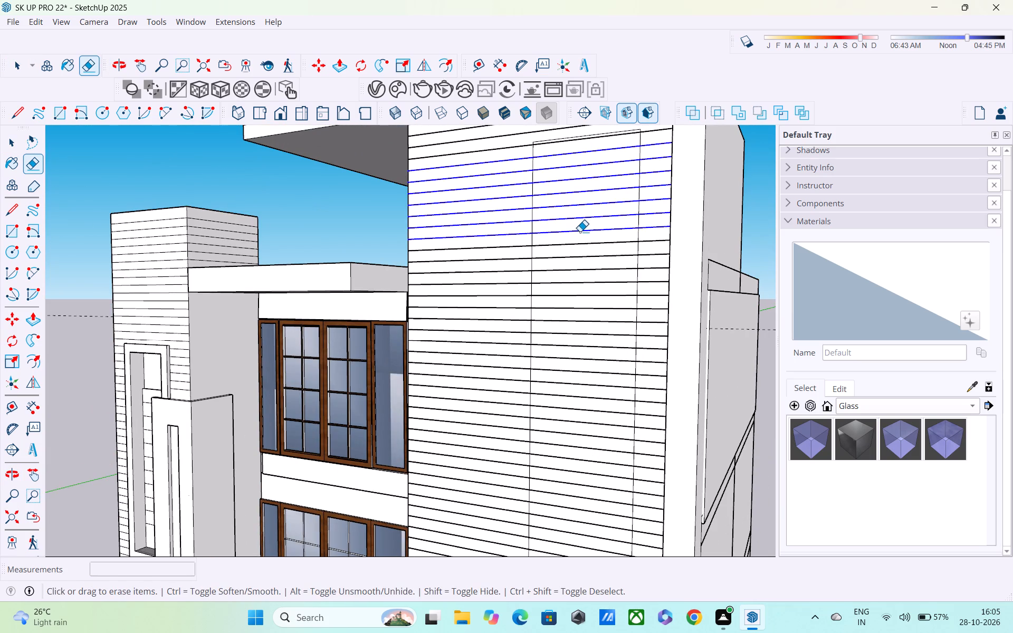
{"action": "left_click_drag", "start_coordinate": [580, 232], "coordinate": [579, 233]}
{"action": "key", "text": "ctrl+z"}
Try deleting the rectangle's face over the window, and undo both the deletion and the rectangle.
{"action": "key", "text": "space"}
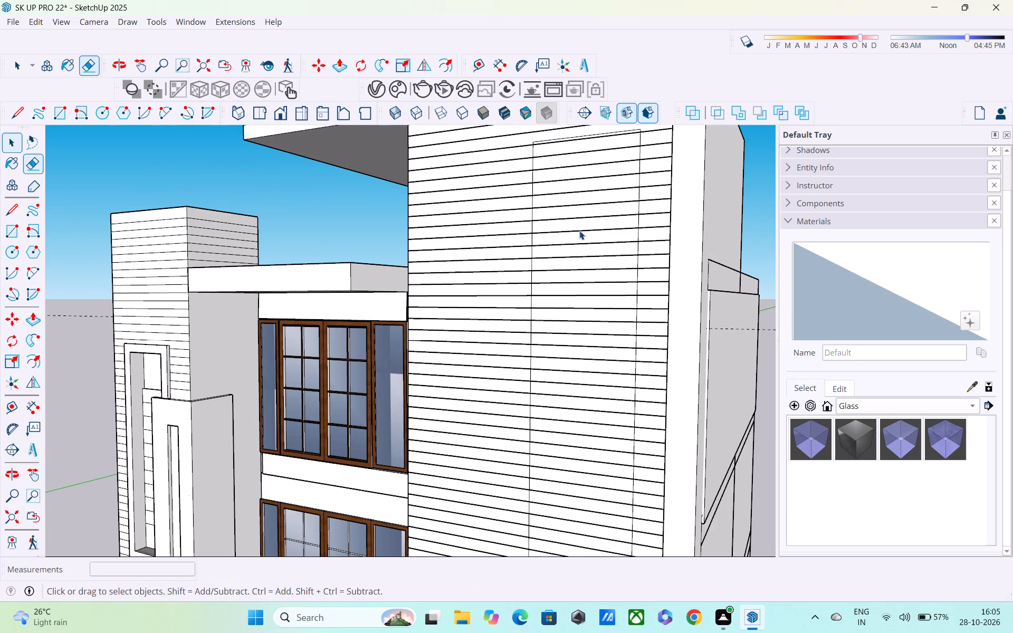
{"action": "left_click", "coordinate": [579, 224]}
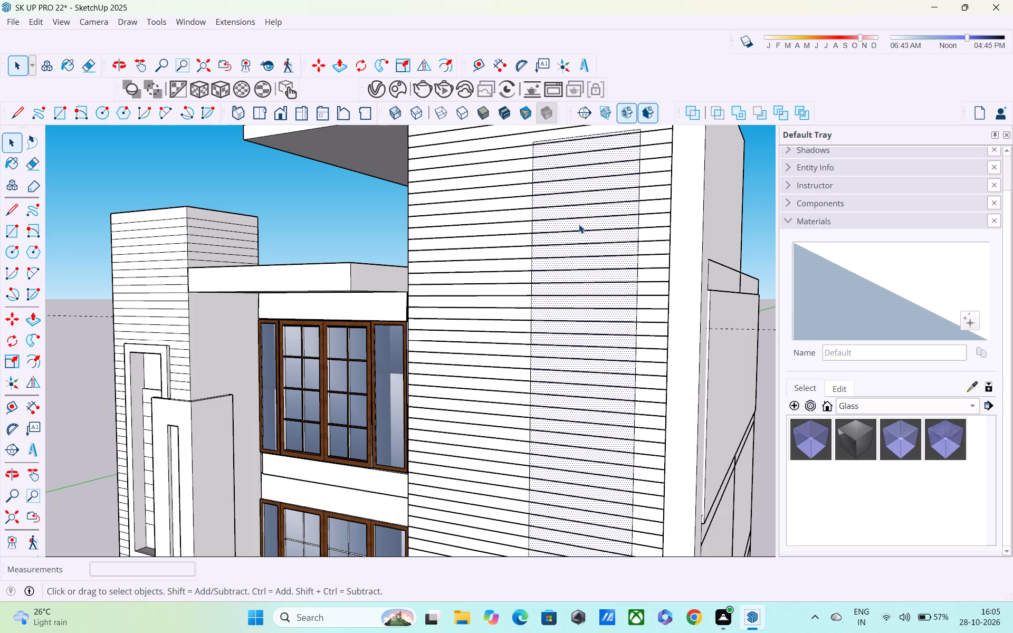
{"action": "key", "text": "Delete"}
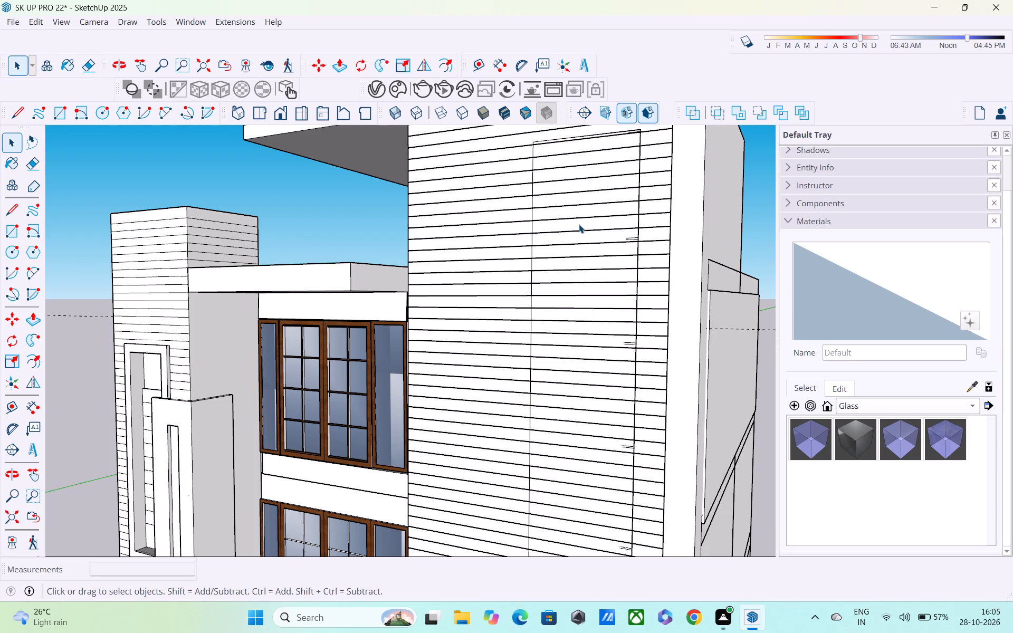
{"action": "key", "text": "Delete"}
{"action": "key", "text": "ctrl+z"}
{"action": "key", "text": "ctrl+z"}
Examine from several angles where the siding lines end at the front wall's vertical edge beside the tall window.
{"action": "scroll", "coordinate": [591, 264], "scroll_direction": "down", "scroll_amount": 6}
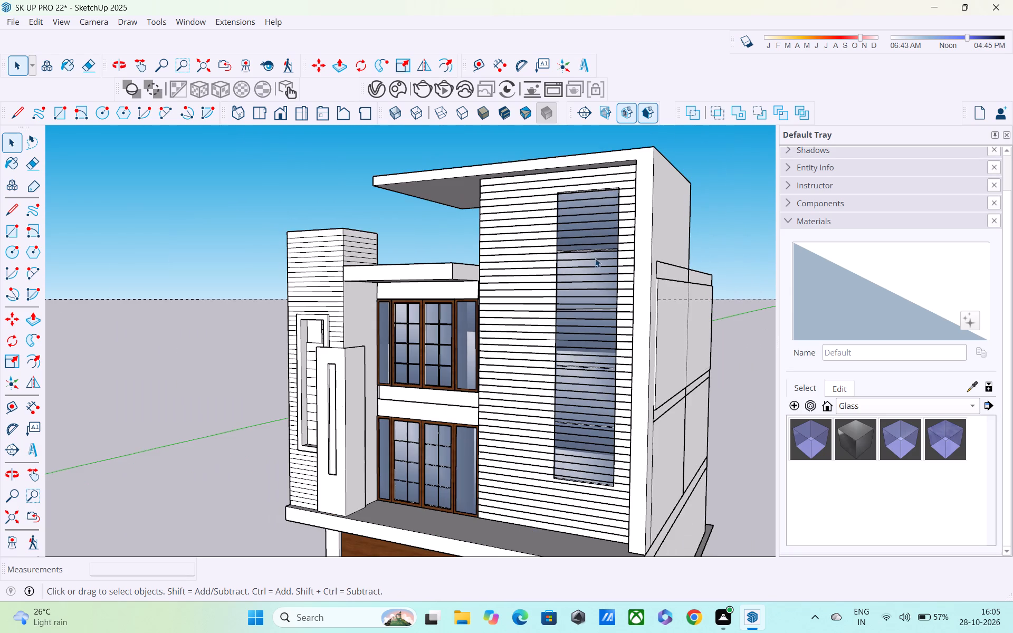
{"action": "middle_click_drag", "start_coordinate": [590, 270], "coordinate": [917, 237]}
{"action": "scroll", "coordinate": [415, 318], "scroll_direction": "up", "scroll_amount": 5}
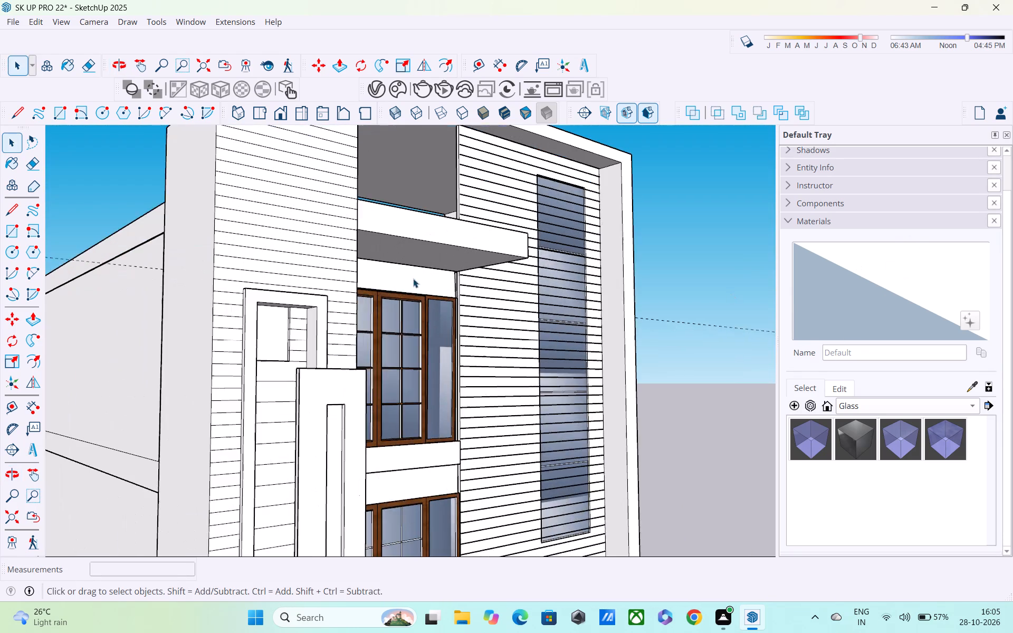
{"action": "scroll", "coordinate": [456, 169], "scroll_direction": "up", "scroll_amount": 8}
{"action": "middle_click_drag", "start_coordinate": [493, 201], "coordinate": [496, 265]}
{"action": "scroll", "coordinate": [444, 258], "scroll_direction": "up", "scroll_amount": 6}
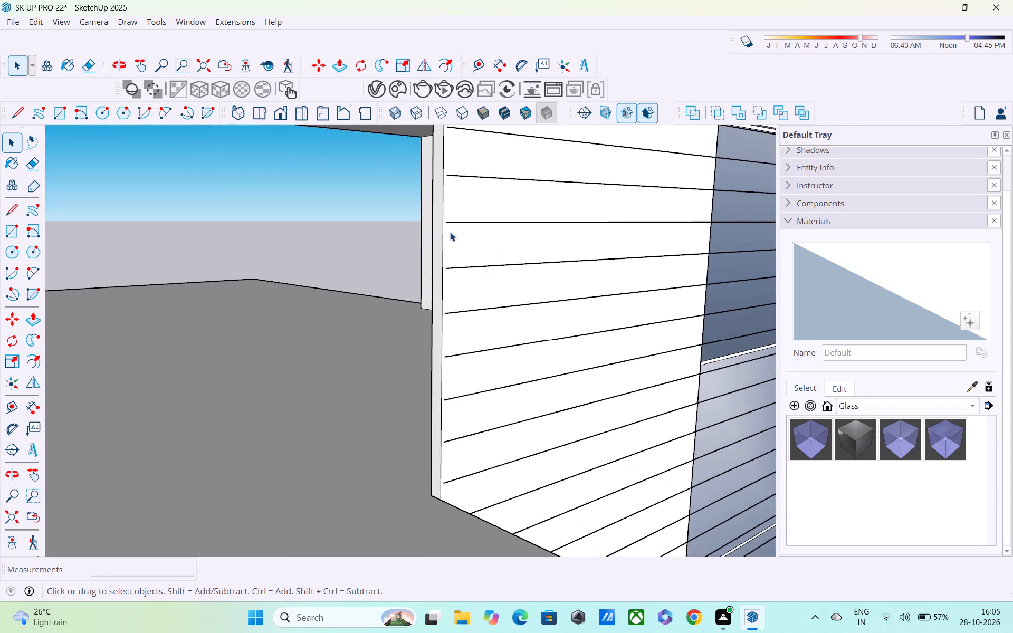
{"action": "scroll", "coordinate": [455, 226], "scroll_direction": "up", "scroll_amount": 11}
{"action": "middle_click_drag", "start_coordinate": [453, 225], "coordinate": [361, 224]}
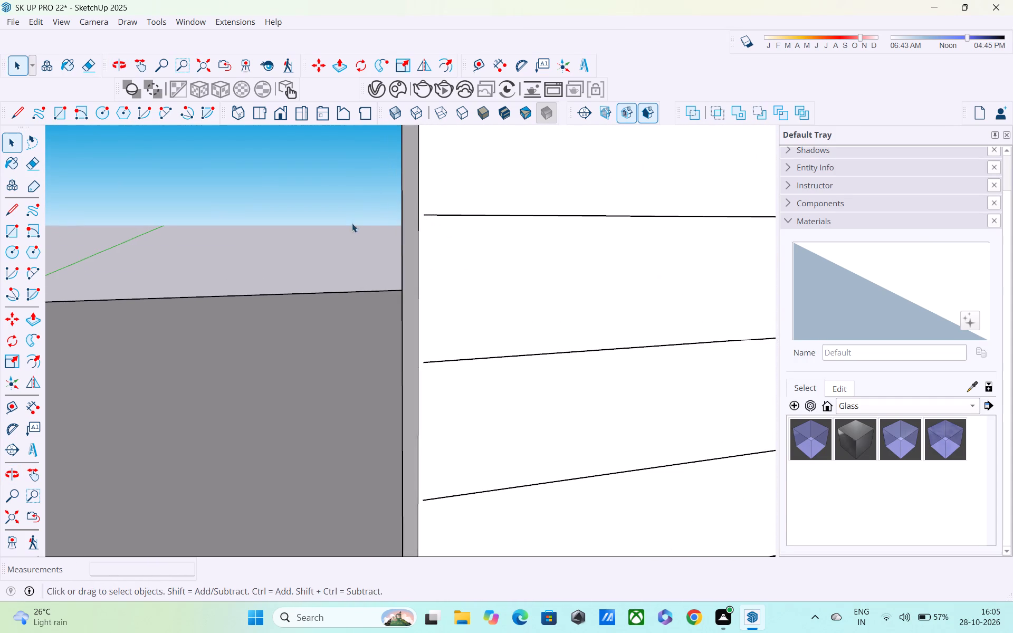
{"action": "key", "text": "l"}
{"action": "middle_click_drag", "start_coordinate": [429, 244], "coordinate": [658, 299]}
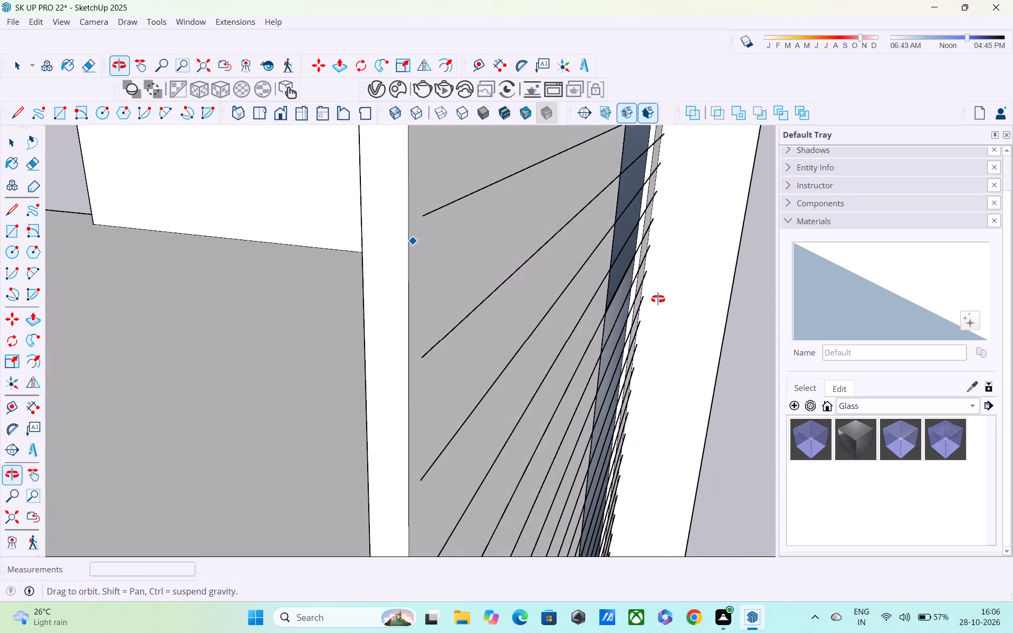
{"action": "middle_click_drag", "start_coordinate": [658, 299], "coordinate": [729, 230]}
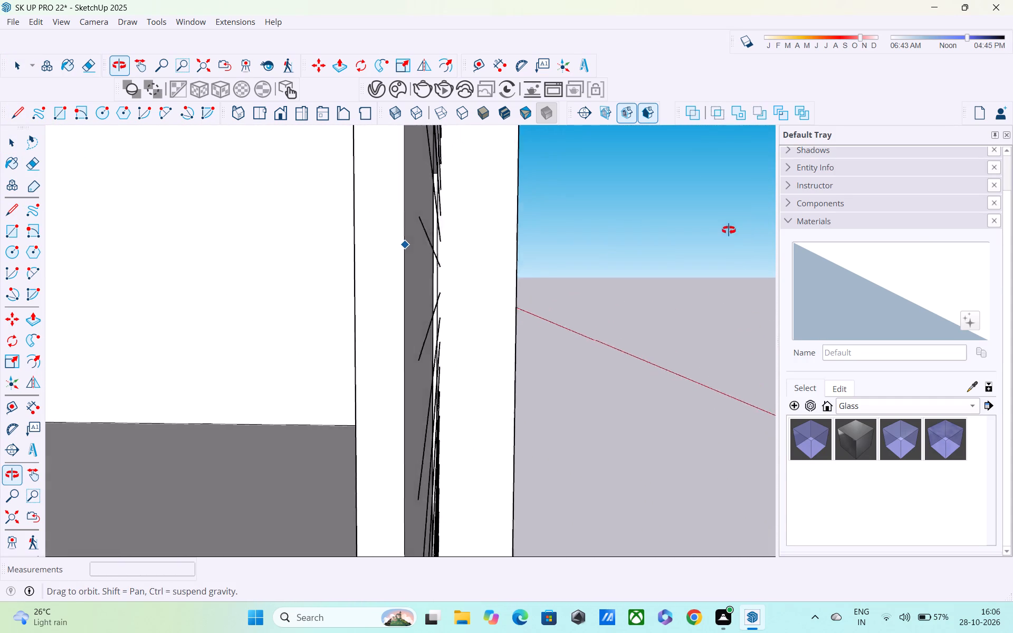
{"action": "middle_click_drag", "start_coordinate": [729, 230], "coordinate": [516, 239]}
Undo the existing siding lines on the tall-window wall.
{"action": "key", "text": "ctrl+z"}
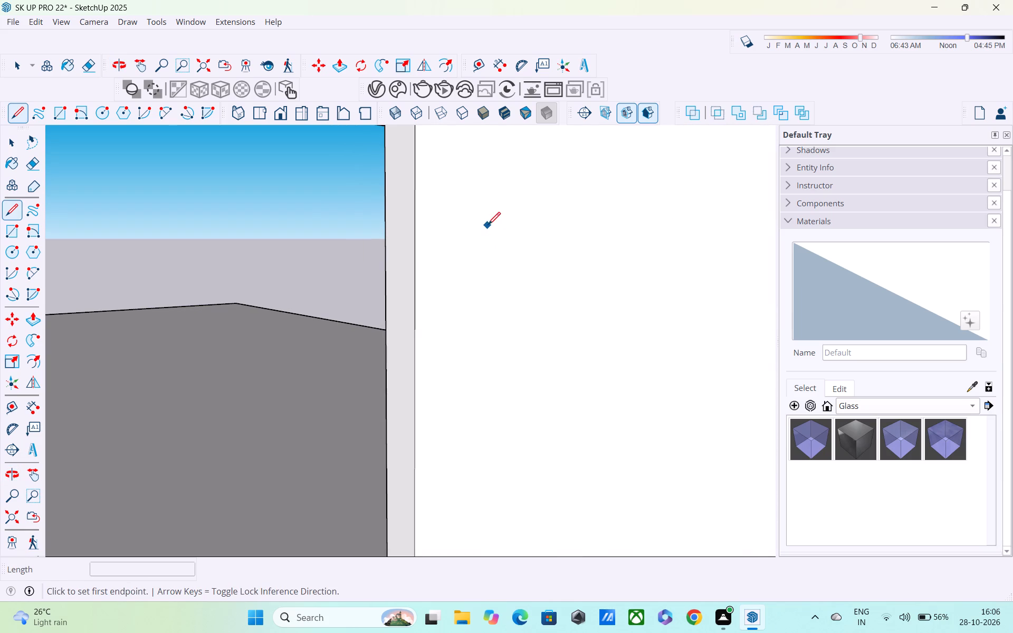
Copy the tall-window wall's top edge straight down 36' 2" to the wall's bottom corner beside the wooden window.
{"action": "scroll", "coordinate": [488, 220], "scroll_direction": "down", "scroll_amount": 8}
{"action": "middle_click_drag", "start_coordinate": [489, 248], "coordinate": [403, 289]}
{"action": "scroll", "coordinate": [405, 266], "scroll_direction": "down", "scroll_amount": 8}
{"action": "middle_click_drag", "start_coordinate": [416, 246], "coordinate": [417, 247]}
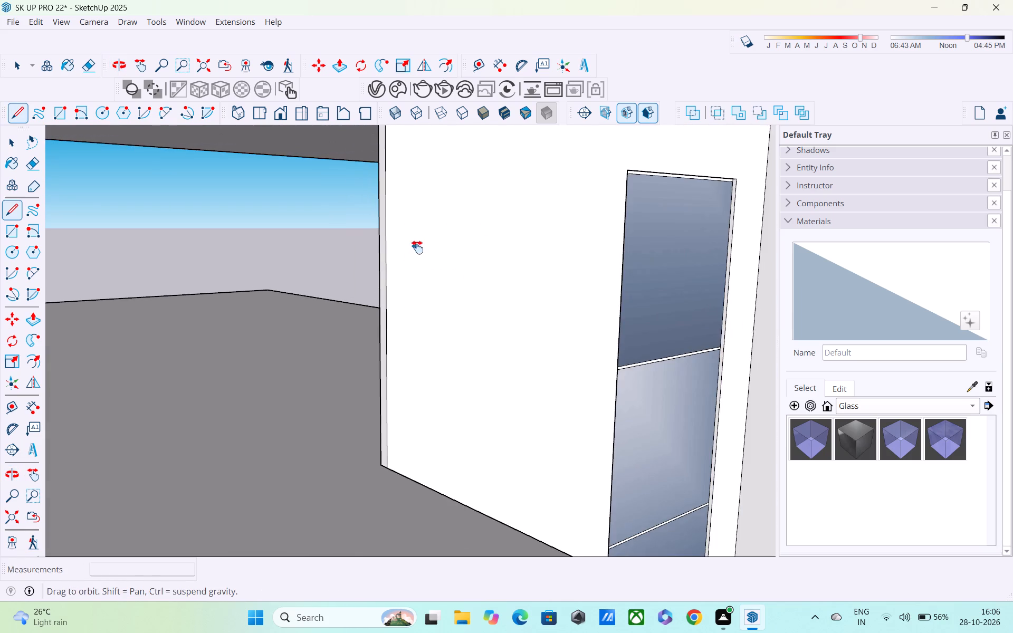
{"action": "middle_click_drag", "start_coordinate": [417, 247], "coordinate": [397, 350]}
{"action": "scroll", "coordinate": [399, 296], "scroll_direction": "down", "scroll_amount": 5}
{"action": "middle_click_drag", "start_coordinate": [403, 272], "coordinate": [418, 208]}
{"action": "key", "text": "space"}
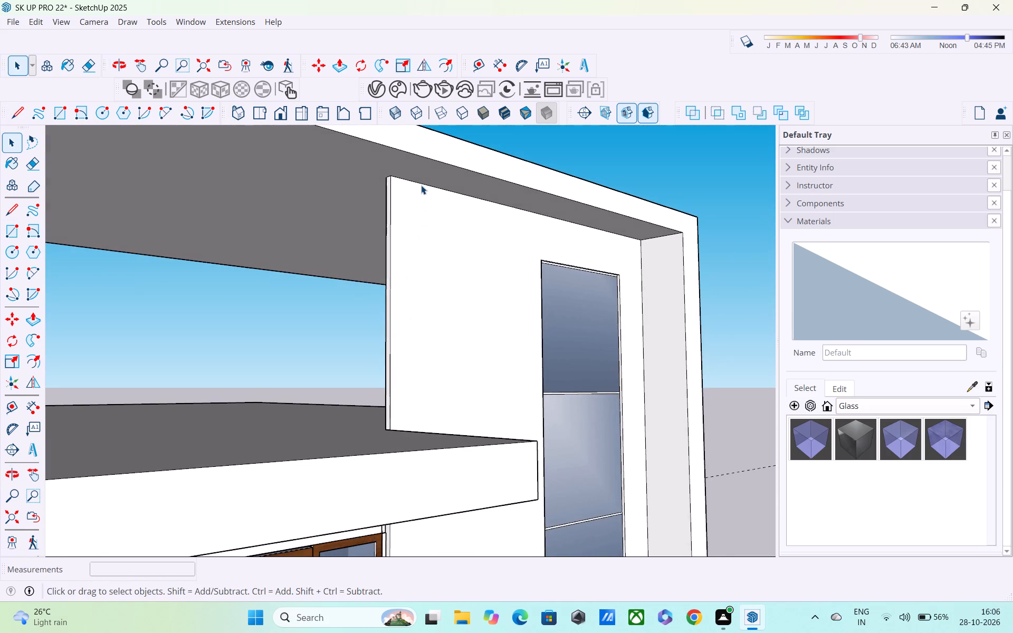
{"action": "scroll", "coordinate": [421, 185], "scroll_direction": "up", "scroll_amount": 5}
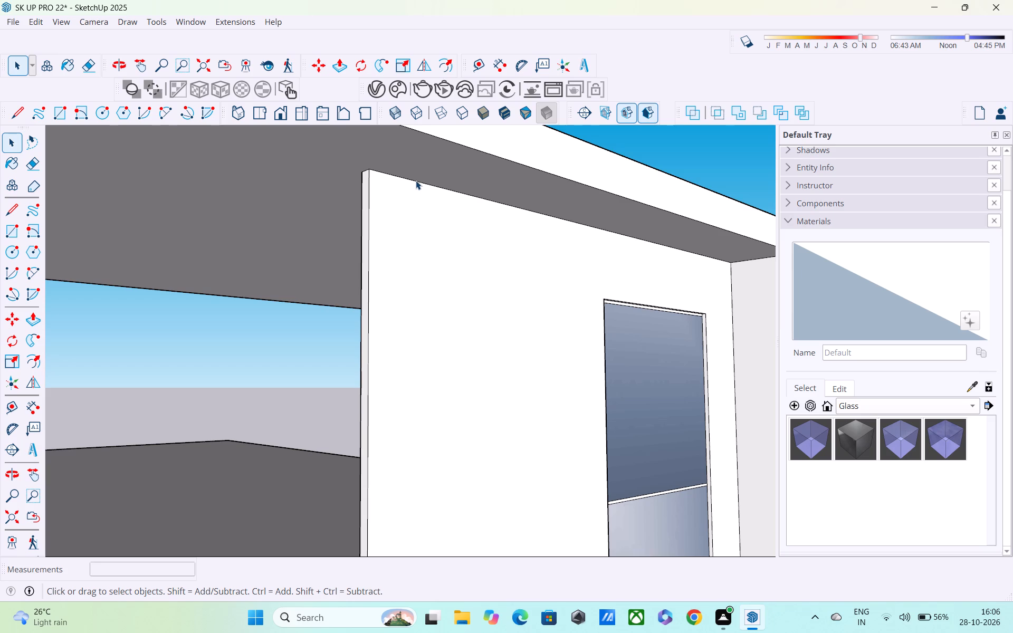
{"action": "left_click", "coordinate": [416, 180]}
{"action": "key", "text": "m"}
{"action": "scroll", "coordinate": [415, 204], "scroll_direction": "up", "scroll_amount": 5}
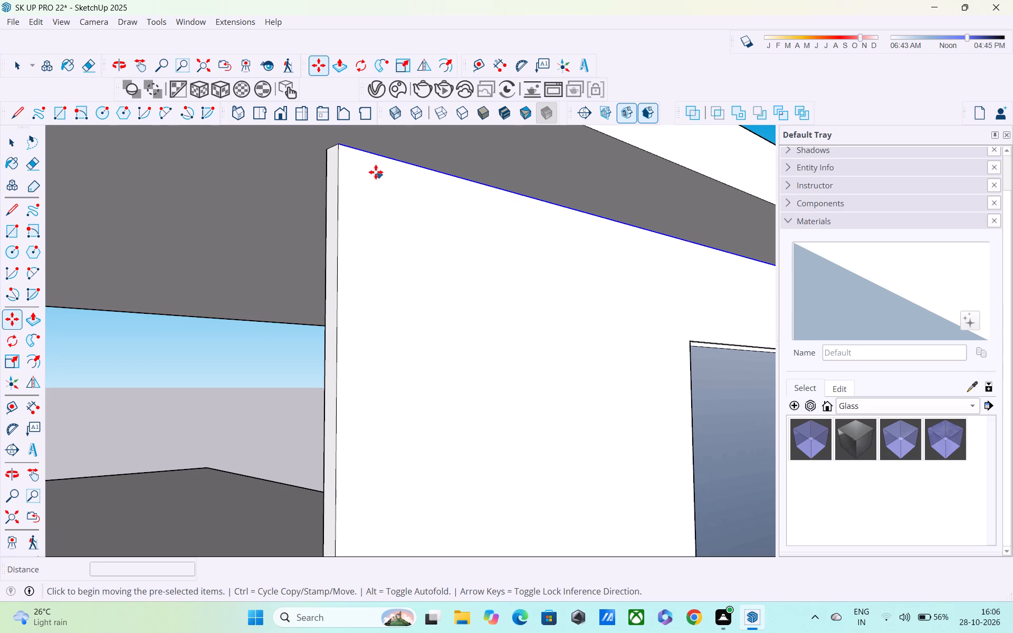
{"action": "left_click", "coordinate": [339, 149]}
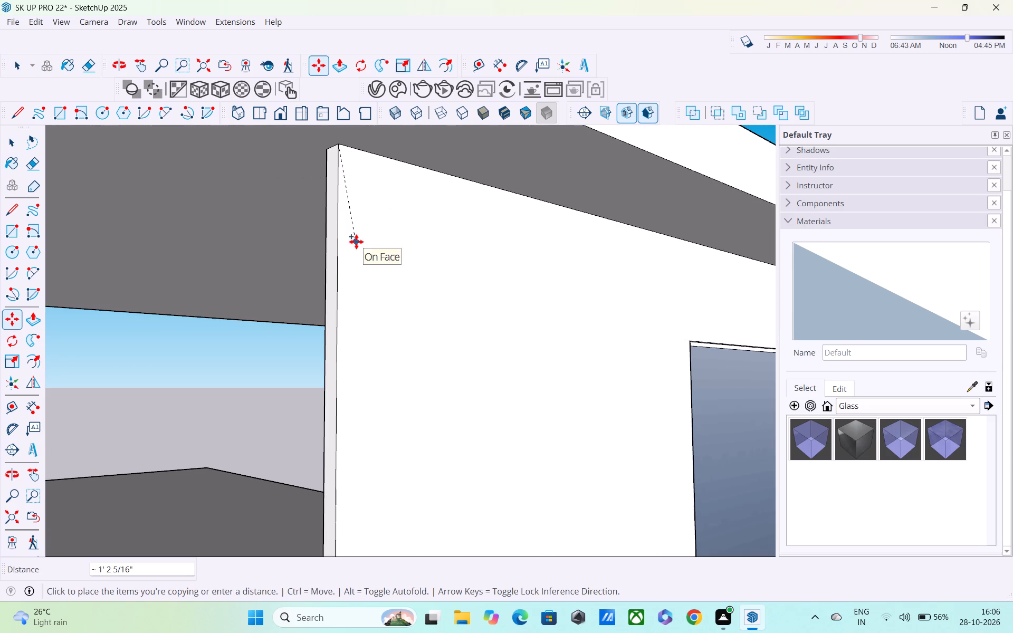
{"action": "scroll", "coordinate": [356, 243], "scroll_direction": "down", "scroll_amount": 5}
{"action": "middle_click_drag", "start_coordinate": [357, 296], "coordinate": [333, 141], "text": "shift"}
{"action": "scroll", "coordinate": [332, 143], "scroll_direction": "down", "scroll_amount": 7}
{"action": "middle_click_drag", "start_coordinate": [341, 257], "coordinate": [316, 94], "text": "shift"}
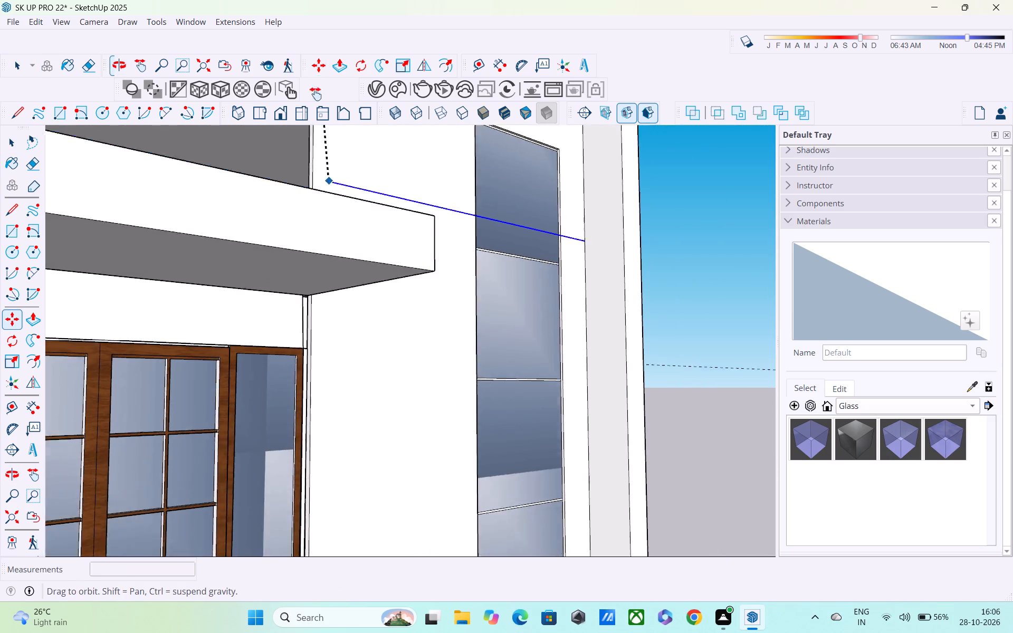
{"action": "middle_click_drag", "start_coordinate": [316, 94], "coordinate": [313, 71], "text": "shift"}
{"action": "middle_click_drag", "start_coordinate": [304, 376], "coordinate": [262, 110], "text": "shift"}
{"action": "scroll", "coordinate": [263, 325], "scroll_direction": "down", "scroll_amount": 1}
{"action": "middle_click_drag", "start_coordinate": [256, 212], "coordinate": [254, 54], "text": "shift"}
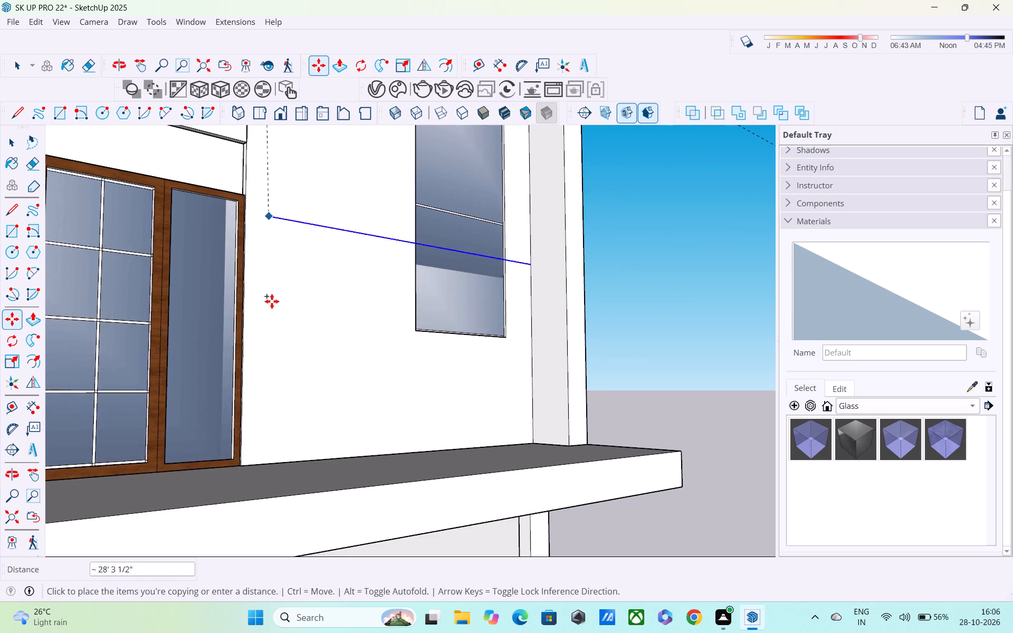
{"action": "middle_click_drag", "start_coordinate": [272, 303], "coordinate": [266, 101], "text": "shift"}
{"action": "middle_click_drag", "start_coordinate": [247, 182], "coordinate": [246, 324]}
{"action": "scroll", "coordinate": [241, 347], "scroll_direction": "up", "scroll_amount": 5}
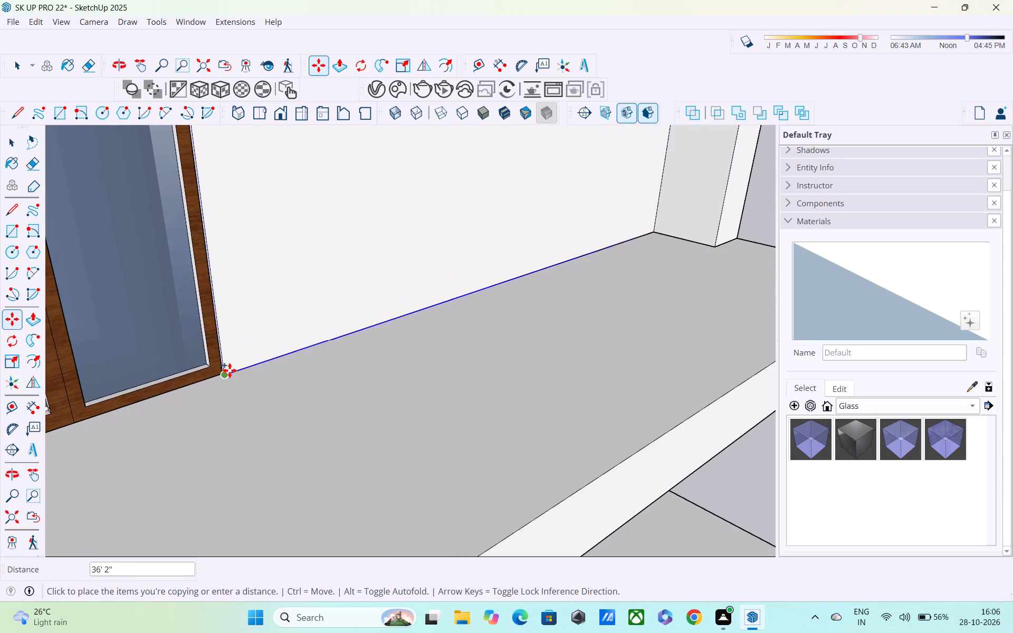
{"action": "left_click", "coordinate": [229, 372]}
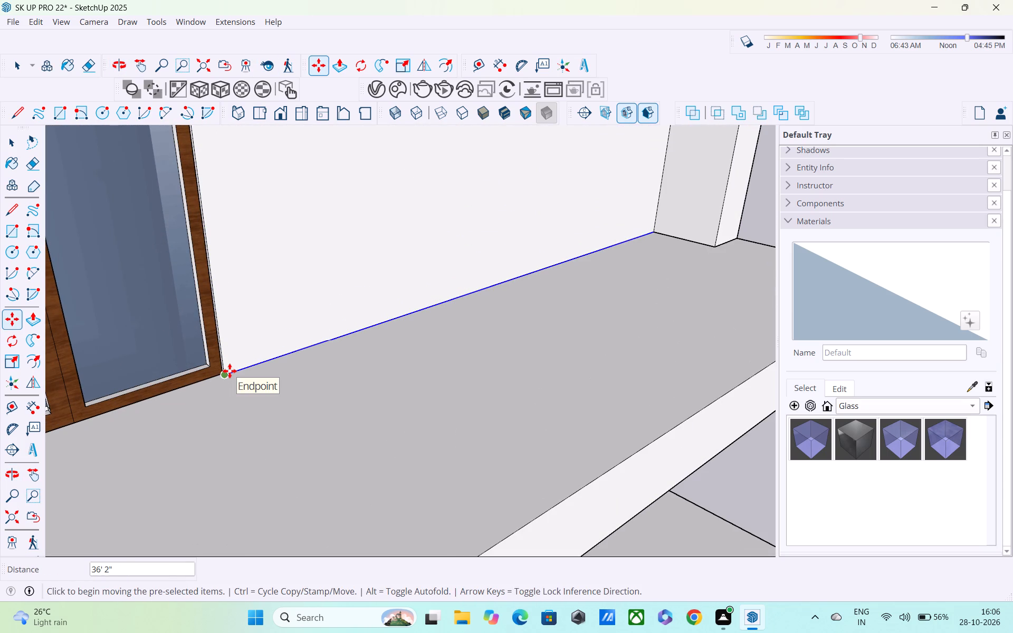
Divide the copied edge's distance into 50 equal spaces to fill the wall with siding lines.
{"action": "type", "text": "/50"}
{"action": "key", "text": "Return"}
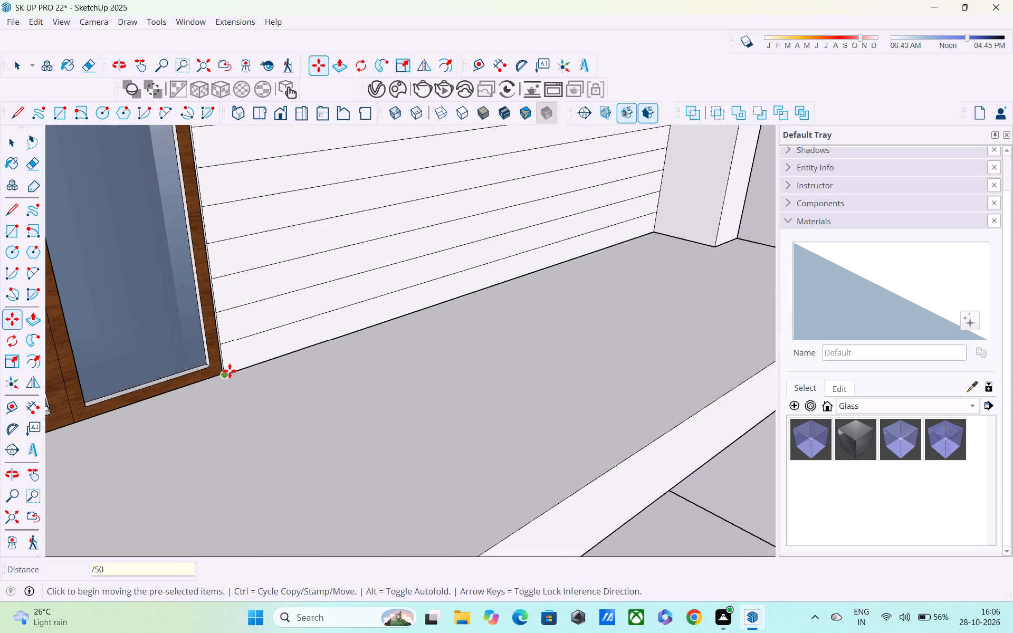
Erase the four siding lines crossing the lower part of the tall window's middle pane.
{"action": "scroll", "coordinate": [230, 371], "scroll_direction": "up", "scroll_amount": 1}
{"action": "scroll", "coordinate": [240, 314], "scroll_direction": "down", "scroll_amount": 11}
{"action": "middle_click_drag", "start_coordinate": [296, 255], "coordinate": [317, 458], "text": "shift"}
{"action": "scroll", "coordinate": [320, 402], "scroll_direction": "down", "scroll_amount": 5}
{"action": "middle_click_drag", "start_coordinate": [321, 401], "coordinate": [322, 400]}
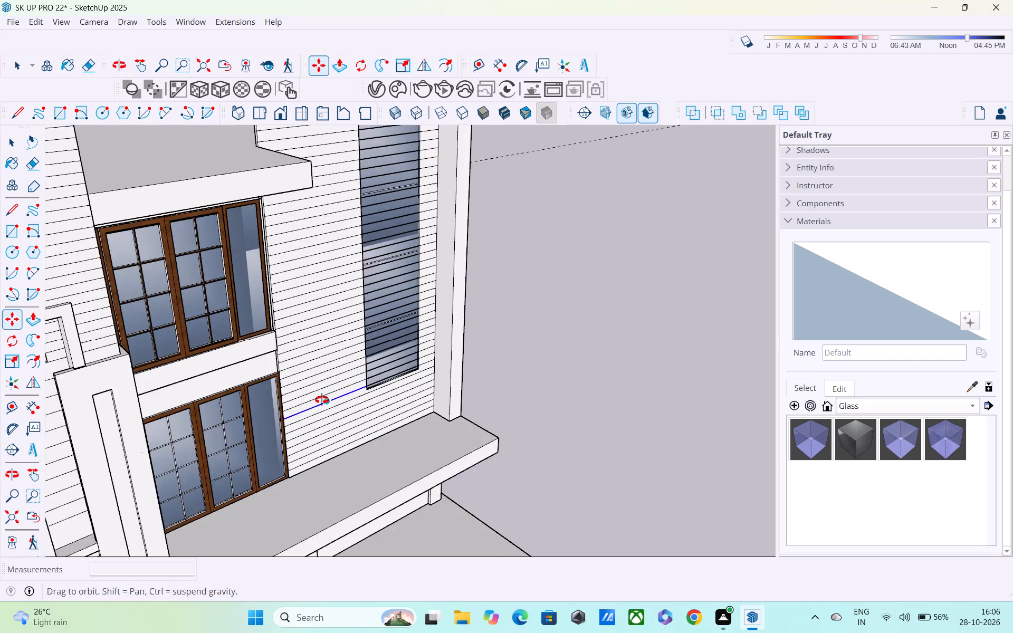
{"action": "middle_click_drag", "start_coordinate": [322, 400], "coordinate": [267, 344]}
{"action": "scroll", "coordinate": [446, 233], "scroll_direction": "up", "scroll_amount": 15}
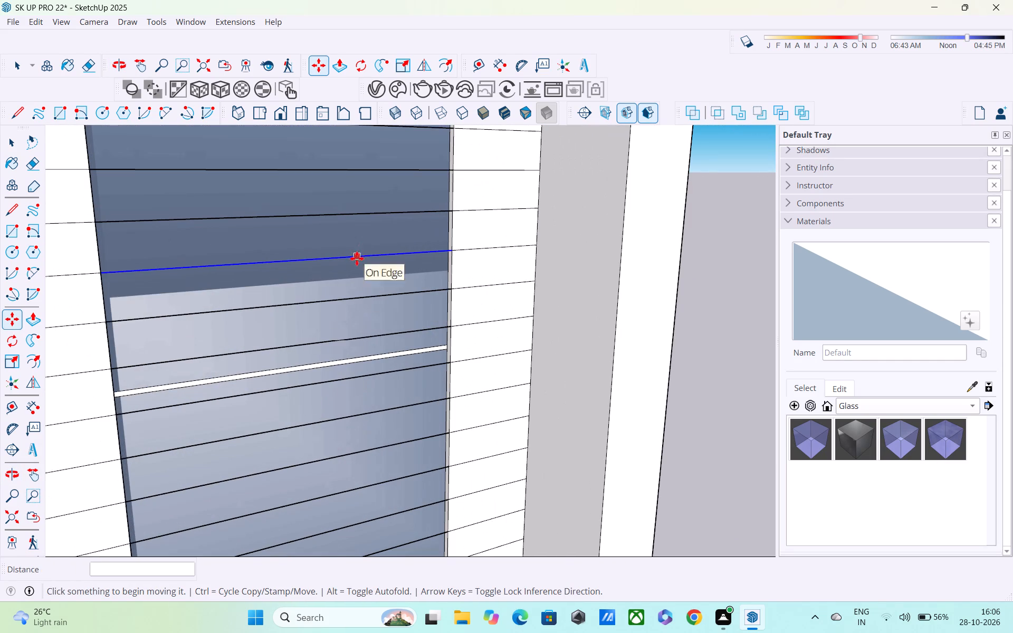
{"action": "key", "text": "e"}
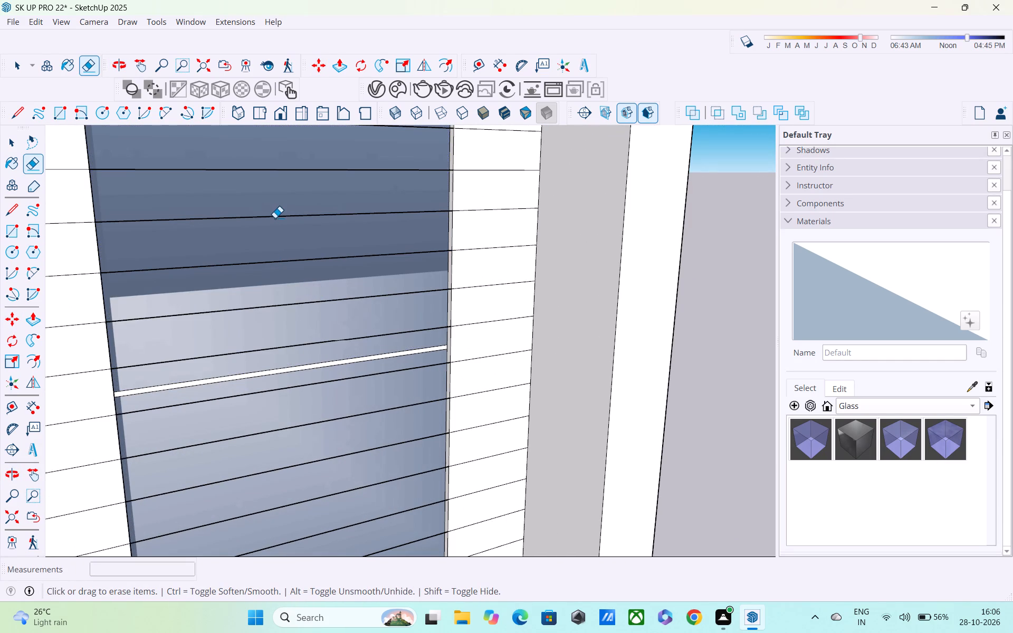
{"action": "left_click", "coordinate": [275, 218]}
{"action": "left_click", "coordinate": [261, 263]}
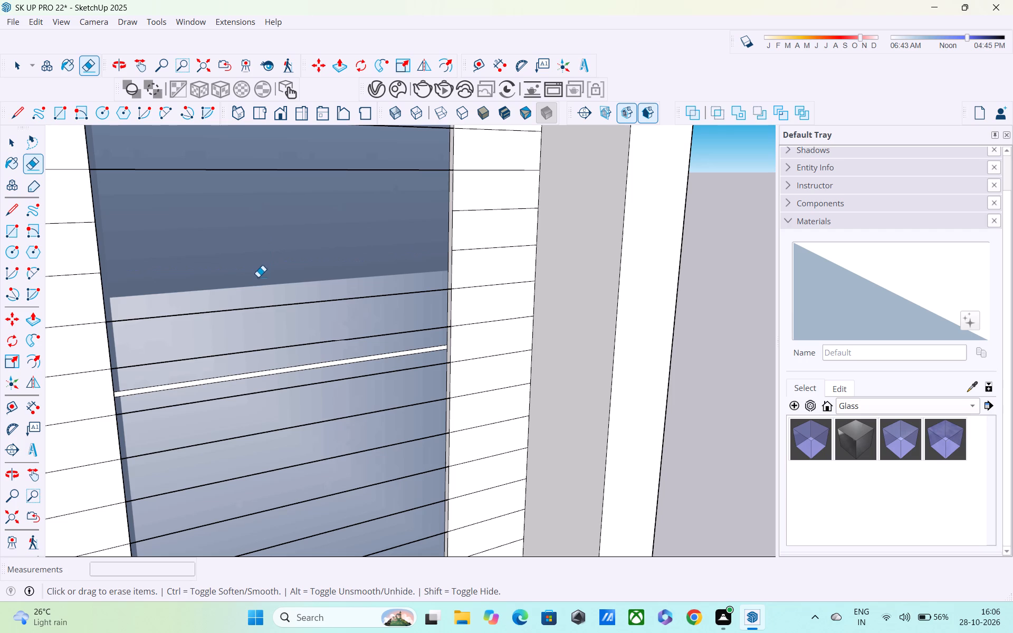
{"action": "left_click_drag", "start_coordinate": [251, 304], "coordinate": [252, 354]}
Erase the siding lines crossing the tall window's second pane from the bottom.
{"action": "scroll", "coordinate": [252, 350], "scroll_direction": "down", "scroll_amount": 4}
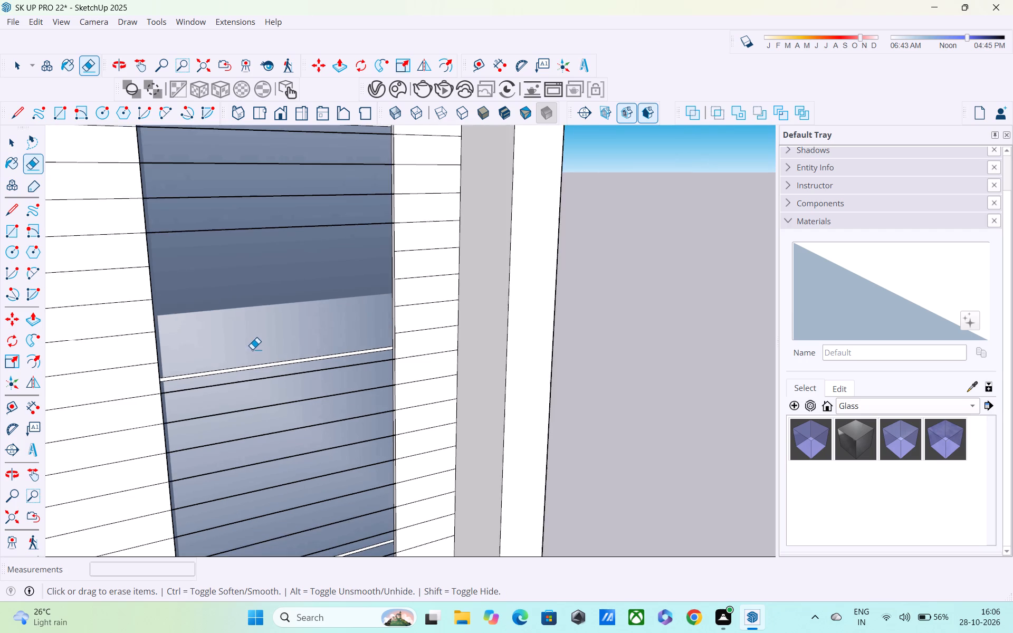
{"action": "middle_click_drag", "start_coordinate": [255, 351], "coordinate": [291, 249], "text": "shift"}
{"action": "left_click_drag", "start_coordinate": [292, 279], "coordinate": [287, 356]}
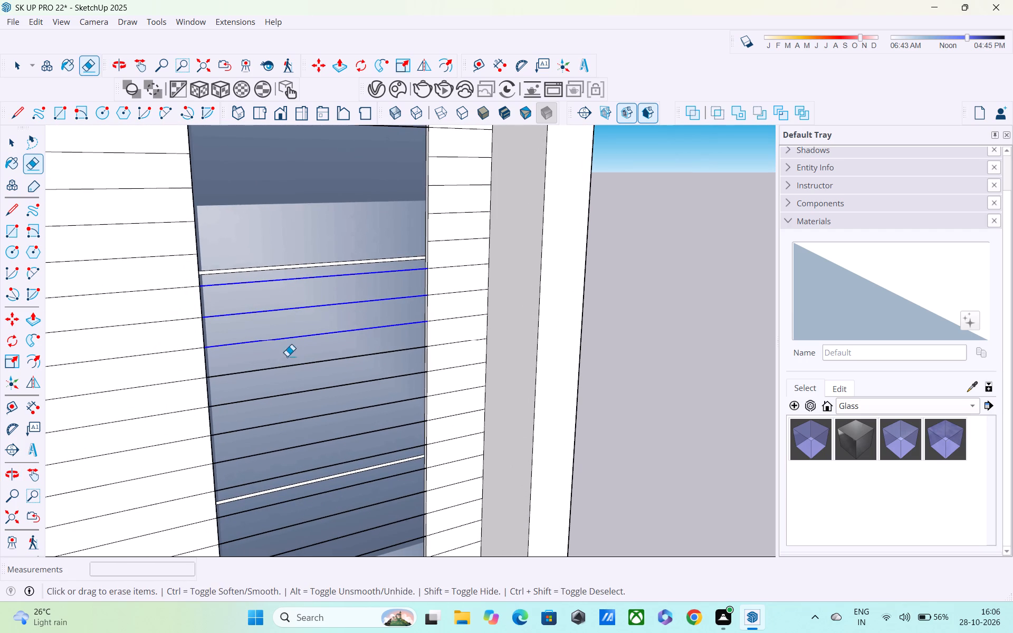
{"action": "left_click_drag", "start_coordinate": [287, 356], "coordinate": [283, 479]}
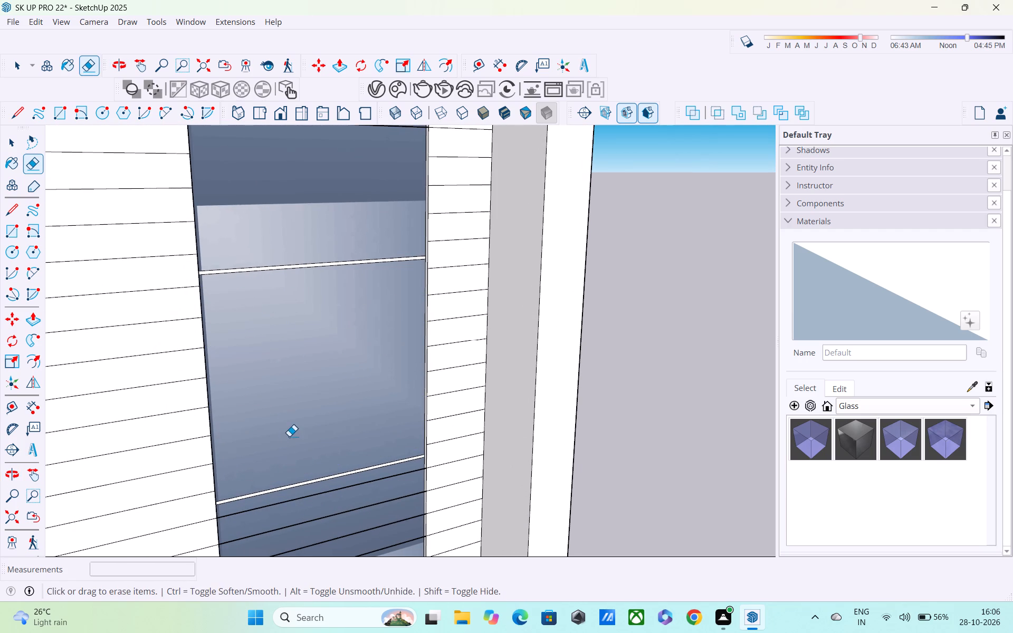
Erase the siding lines crossing the tall window's bottom pane.
{"action": "middle_click_drag", "start_coordinate": [290, 431], "coordinate": [300, 239], "text": "shift"}
{"action": "left_click_drag", "start_coordinate": [300, 313], "coordinate": [300, 383]}
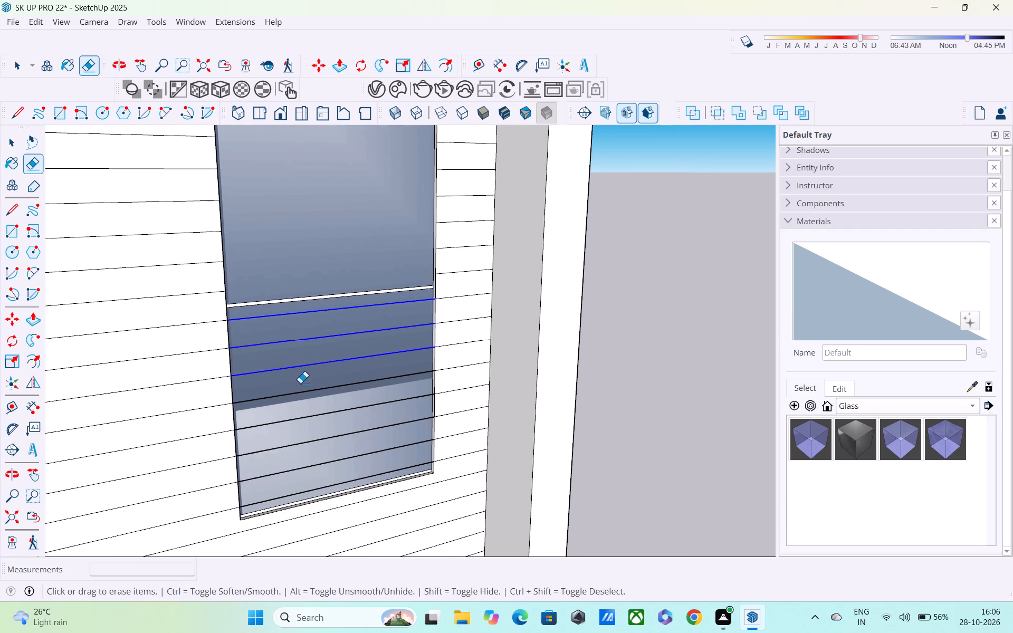
{"action": "left_click_drag", "start_coordinate": [300, 383], "coordinate": [300, 397]}
{"action": "left_click_drag", "start_coordinate": [305, 414], "coordinate": [305, 428]}
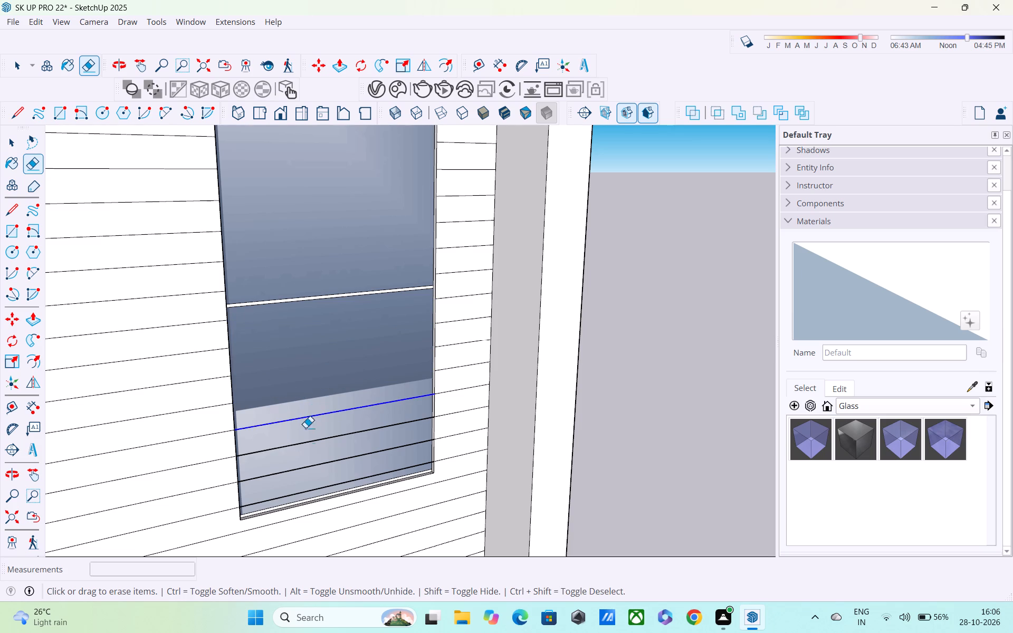
{"action": "left_click_drag", "start_coordinate": [305, 428], "coordinate": [305, 495]}
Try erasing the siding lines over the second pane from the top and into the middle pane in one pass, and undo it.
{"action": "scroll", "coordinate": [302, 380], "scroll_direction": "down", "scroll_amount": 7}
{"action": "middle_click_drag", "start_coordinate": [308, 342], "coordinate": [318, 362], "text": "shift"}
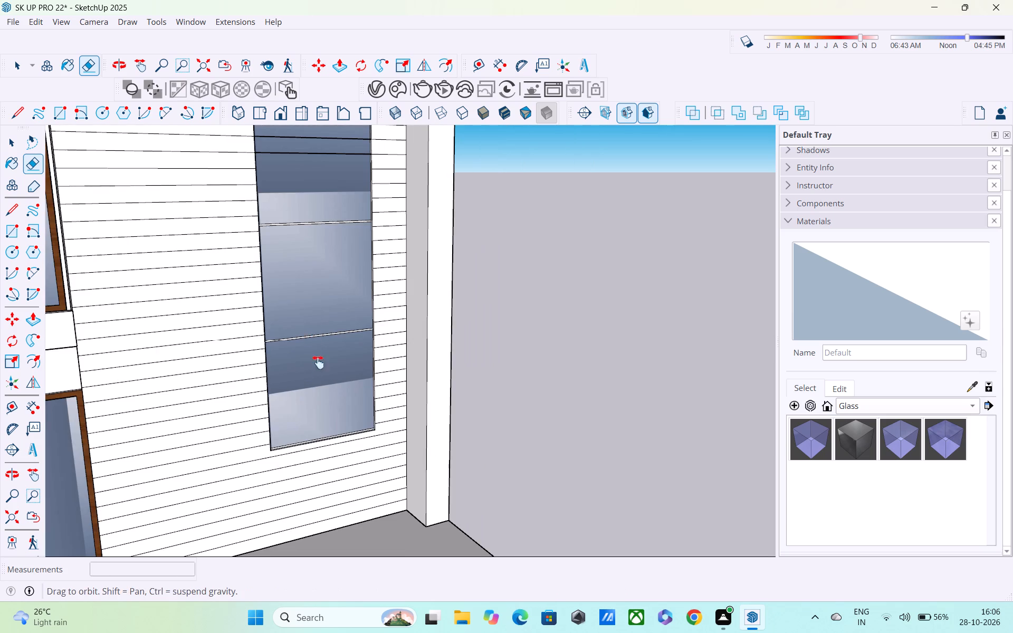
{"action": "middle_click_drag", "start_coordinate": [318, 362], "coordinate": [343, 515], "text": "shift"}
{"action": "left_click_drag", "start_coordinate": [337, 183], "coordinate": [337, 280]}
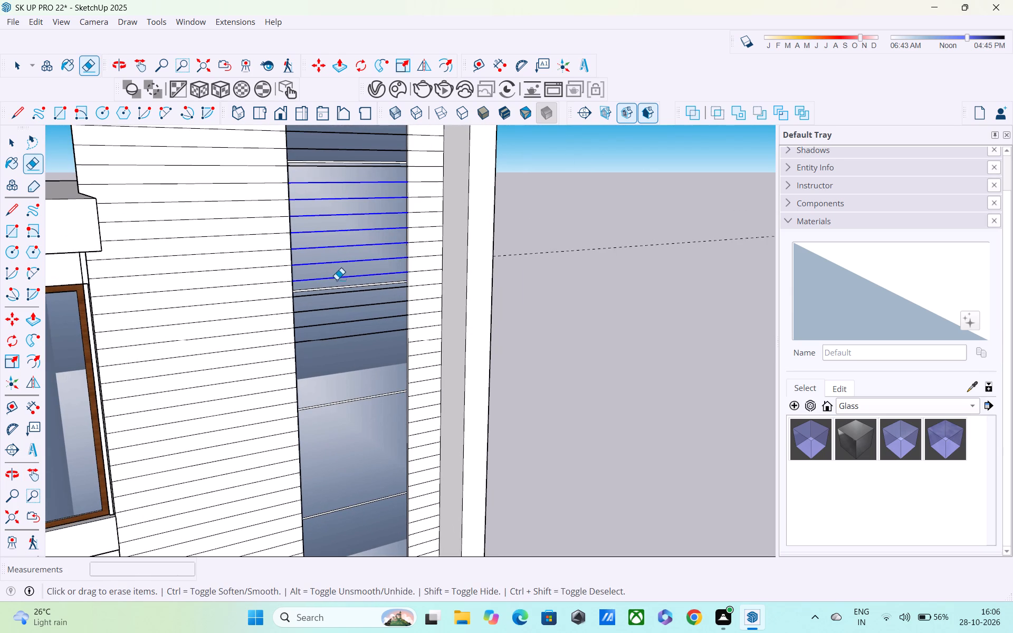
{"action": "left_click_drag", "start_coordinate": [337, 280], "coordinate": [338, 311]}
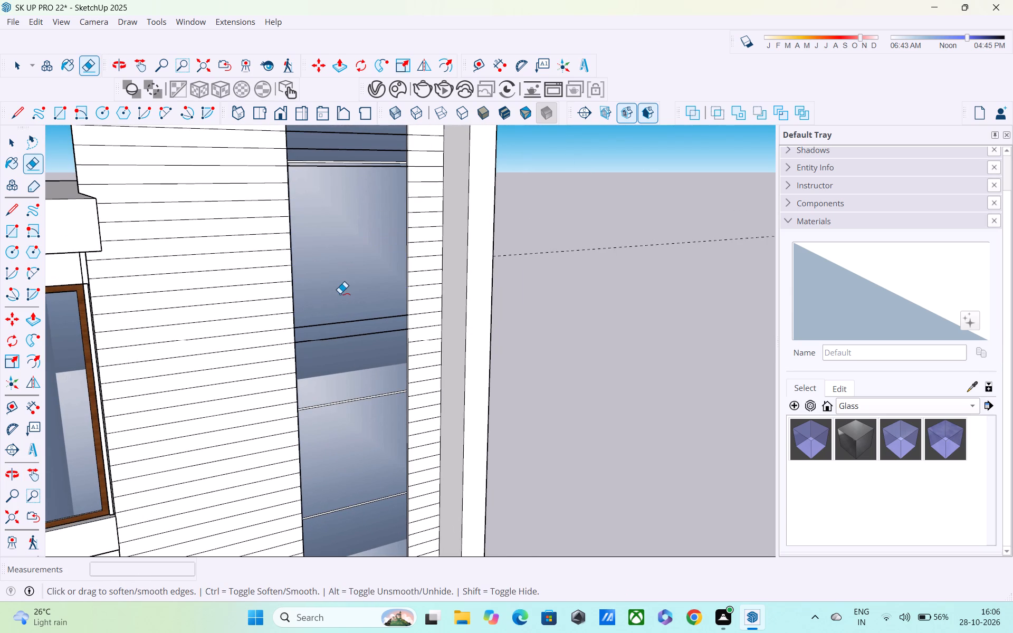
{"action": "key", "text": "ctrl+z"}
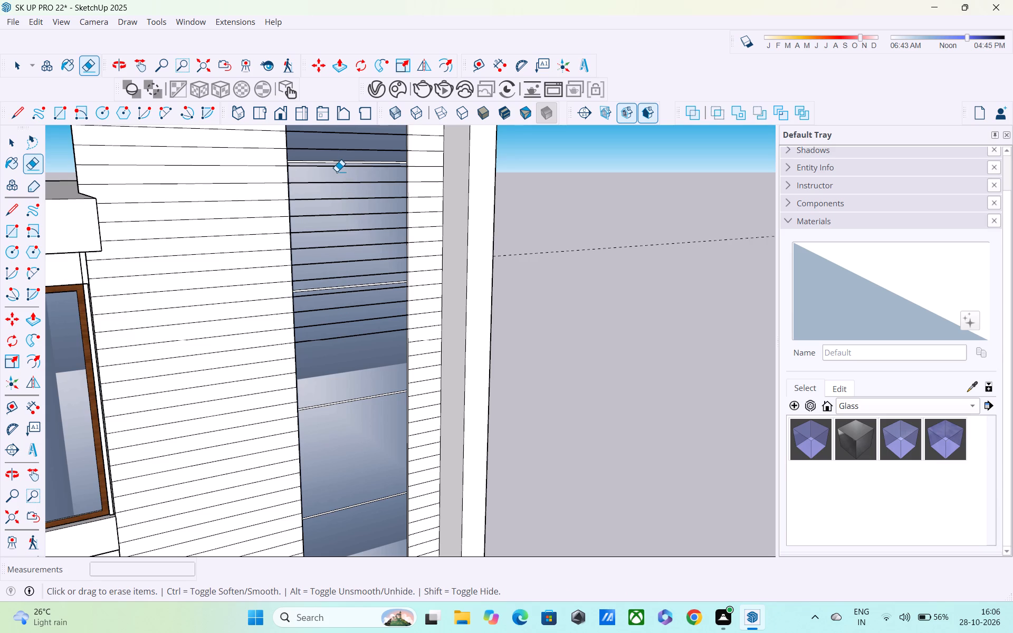
Erase the siding lines across the tall window's second pane from the top, down to the divider beneath it.
{"action": "left_click_drag", "start_coordinate": [337, 169], "coordinate": [331, 254]}
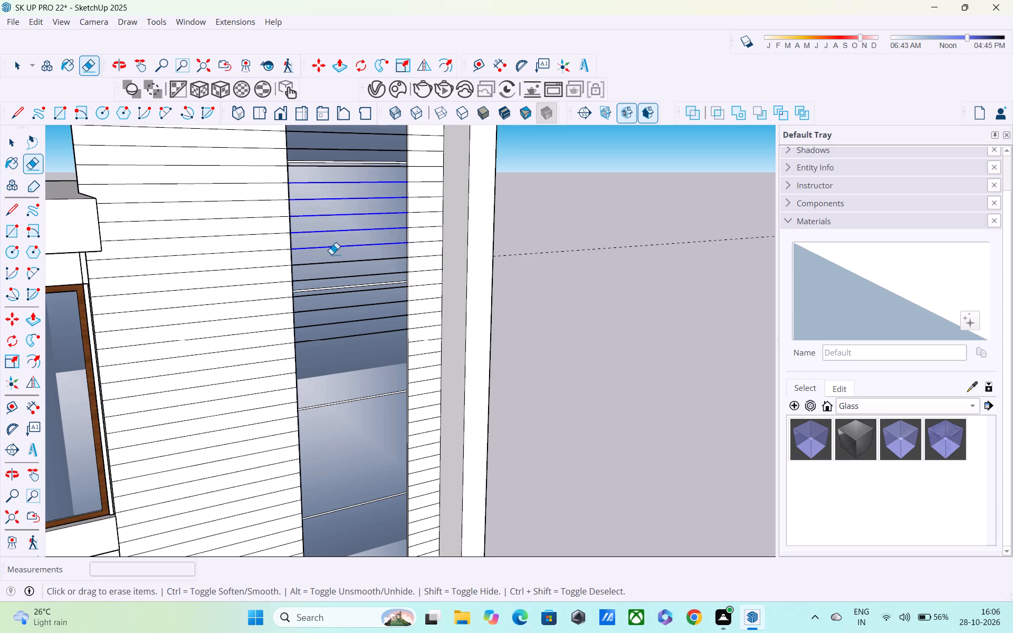
{"action": "left_click_drag", "start_coordinate": [331, 254], "coordinate": [331, 264]}
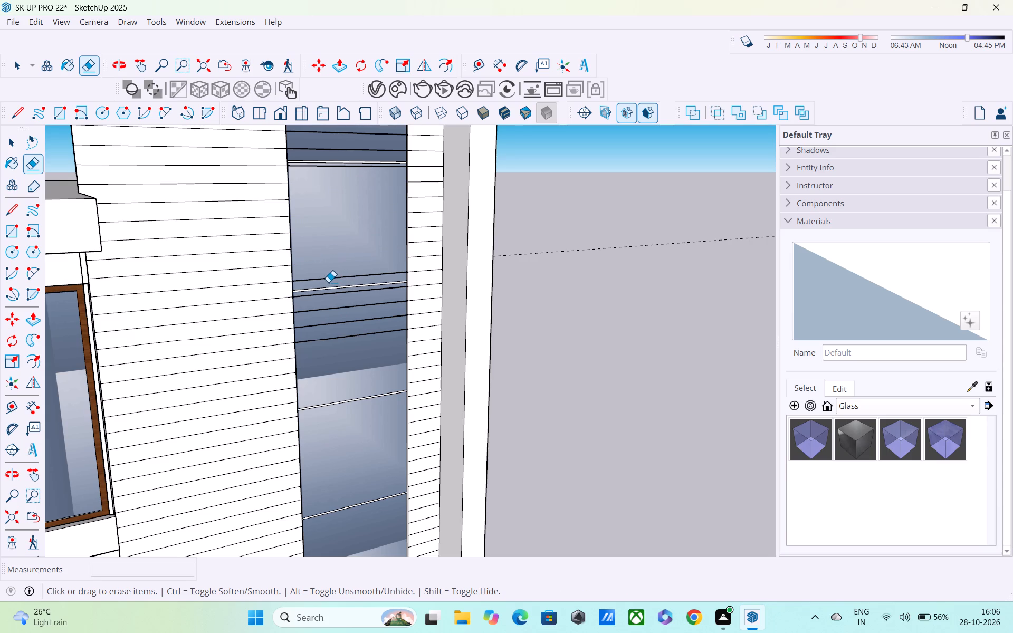
{"action": "left_click", "coordinate": [328, 281]}
{"action": "left_click_drag", "start_coordinate": [328, 275], "coordinate": [327, 283]}
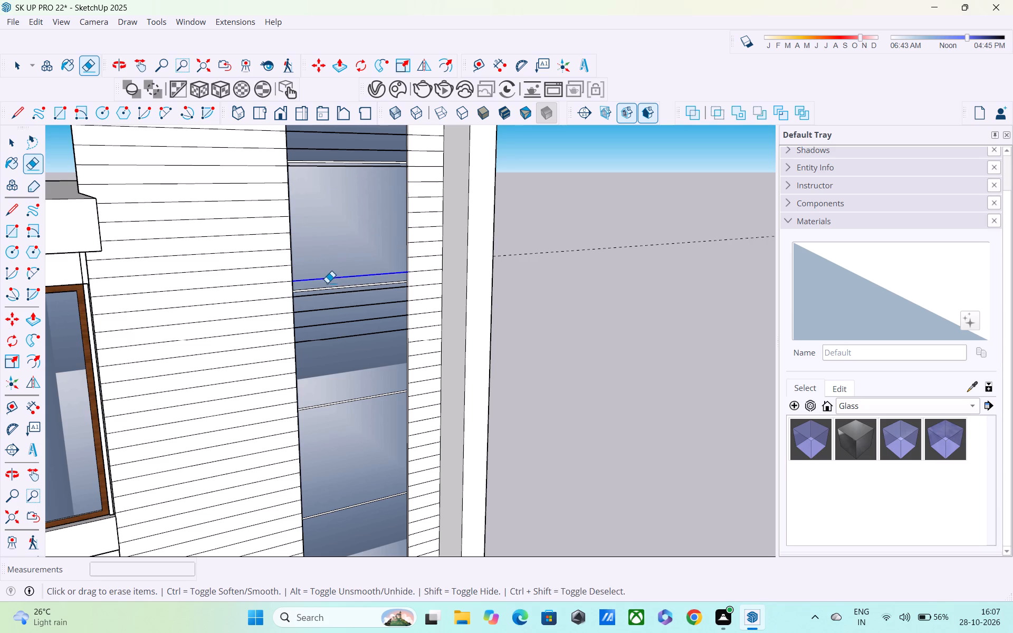
Erase the four remaining siding lines across the upper part of the tall window's middle pane, keeping the white divider.
{"action": "scroll", "coordinate": [331, 306], "scroll_direction": "up", "scroll_amount": 7}
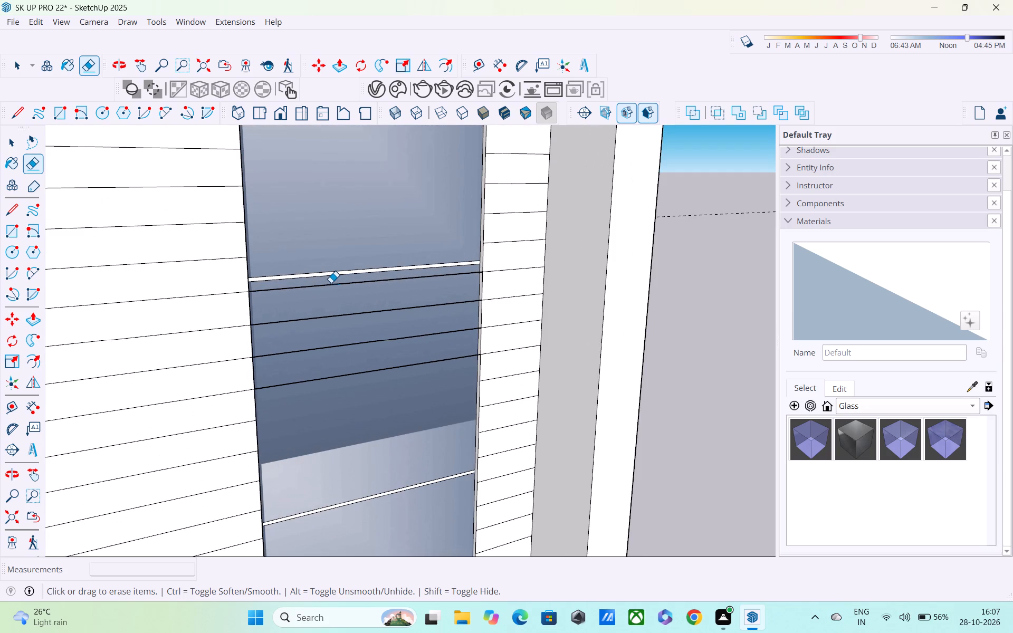
{"action": "left_click_drag", "start_coordinate": [331, 283], "coordinate": [333, 382]}
{"action": "scroll", "coordinate": [333, 361], "scroll_direction": "down", "scroll_amount": 2}
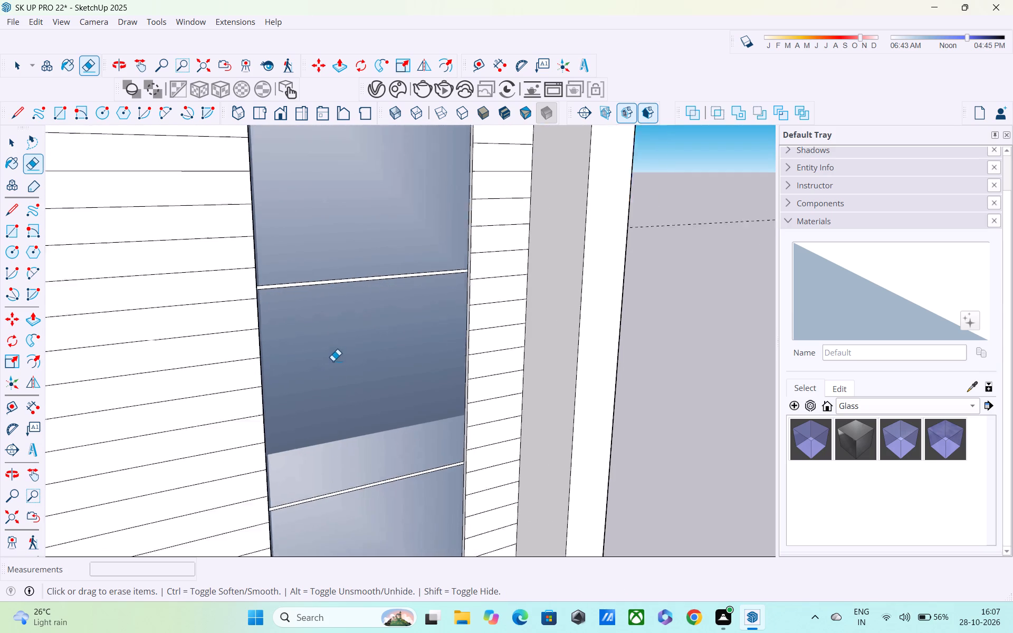
Erase the siding lines crossing the tall window's top pane, including the one just below its upper edge.
{"action": "scroll", "coordinate": [333, 361], "scroll_direction": "down", "scroll_amount": 5}
{"action": "middle_click_drag", "start_coordinate": [338, 332], "coordinate": [351, 457], "text": "shift"}
{"action": "left_click_drag", "start_coordinate": [354, 193], "coordinate": [354, 225]}
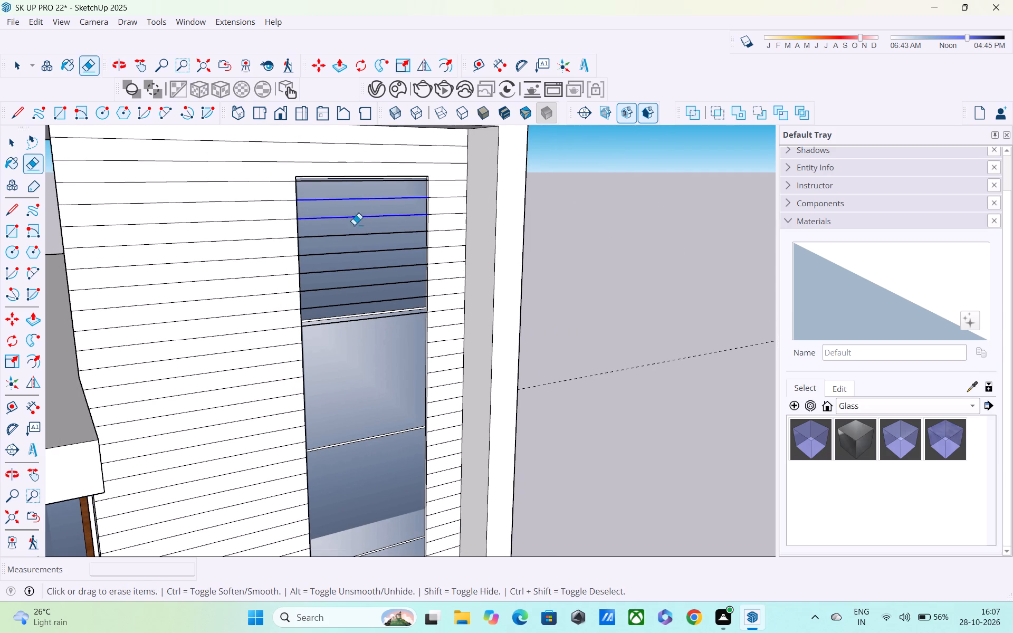
{"action": "left_click_drag", "start_coordinate": [354, 225], "coordinate": [354, 307]}
{"action": "middle_click_drag", "start_coordinate": [365, 212], "coordinate": [370, 305]}
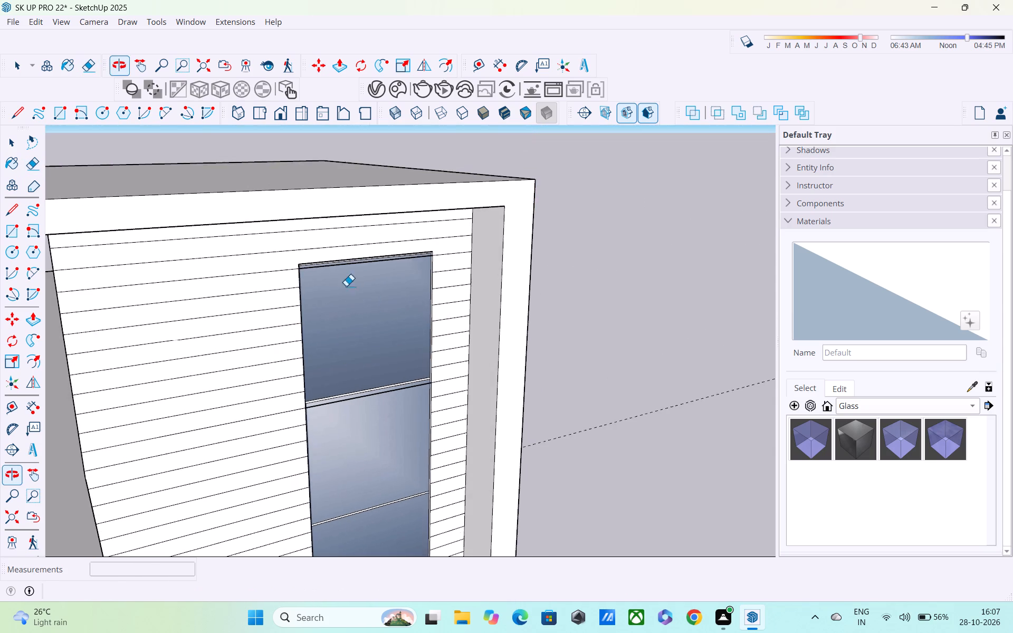
{"action": "scroll", "coordinate": [335, 279], "scroll_direction": "up", "scroll_amount": 11}
{"action": "left_click", "coordinate": [318, 254]}
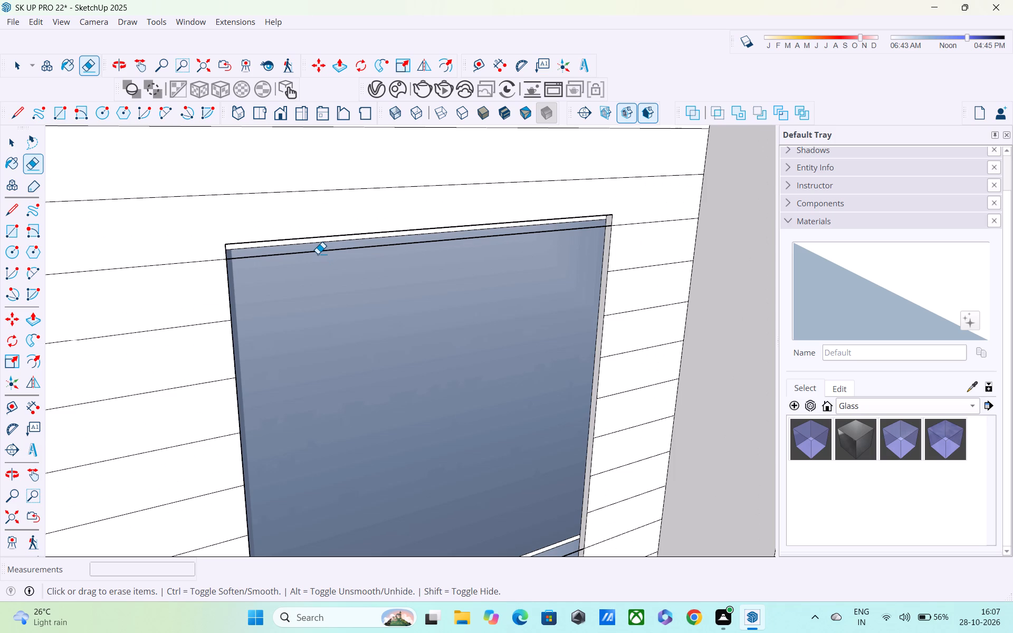
{"action": "left_click_drag", "start_coordinate": [317, 250], "coordinate": [314, 266]}
Inspect the tall window from top to bottom, including its lower edge, for leftover siding lines.
{"action": "scroll", "coordinate": [313, 264], "scroll_direction": "down", "scroll_amount": 7}
{"action": "scroll", "coordinate": [323, 285], "scroll_direction": "up", "scroll_amount": 1}
{"action": "middle_click_drag", "start_coordinate": [323, 282], "coordinate": [322, 219], "text": "shift"}
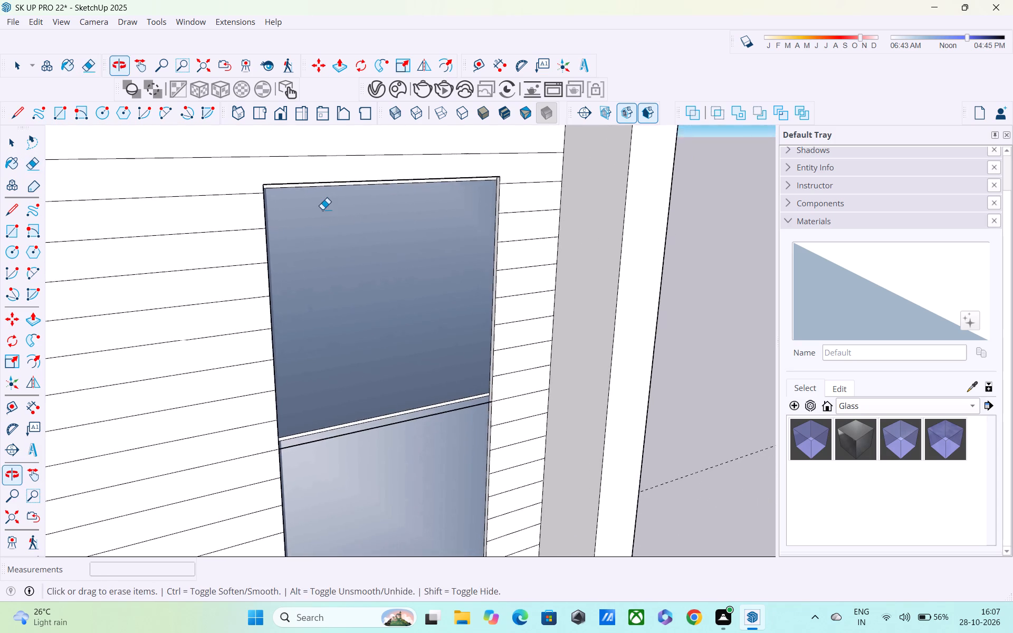
{"action": "scroll", "coordinate": [322, 208], "scroll_direction": "down", "scroll_amount": 6}
{"action": "middle_click_drag", "start_coordinate": [330, 331], "coordinate": [276, 87]}
{"action": "scroll", "coordinate": [276, 87], "scroll_direction": "up", "scroll_amount": 1}
{"action": "scroll", "coordinate": [278, 118], "scroll_direction": "down", "scroll_amount": 6}
{"action": "scroll", "coordinate": [372, 324], "scroll_direction": "up", "scroll_amount": 1}
{"action": "middle_click_drag", "start_coordinate": [371, 315], "coordinate": [368, 196], "text": "shift"}
{"action": "scroll", "coordinate": [368, 196], "scroll_direction": "down", "scroll_amount": 2}
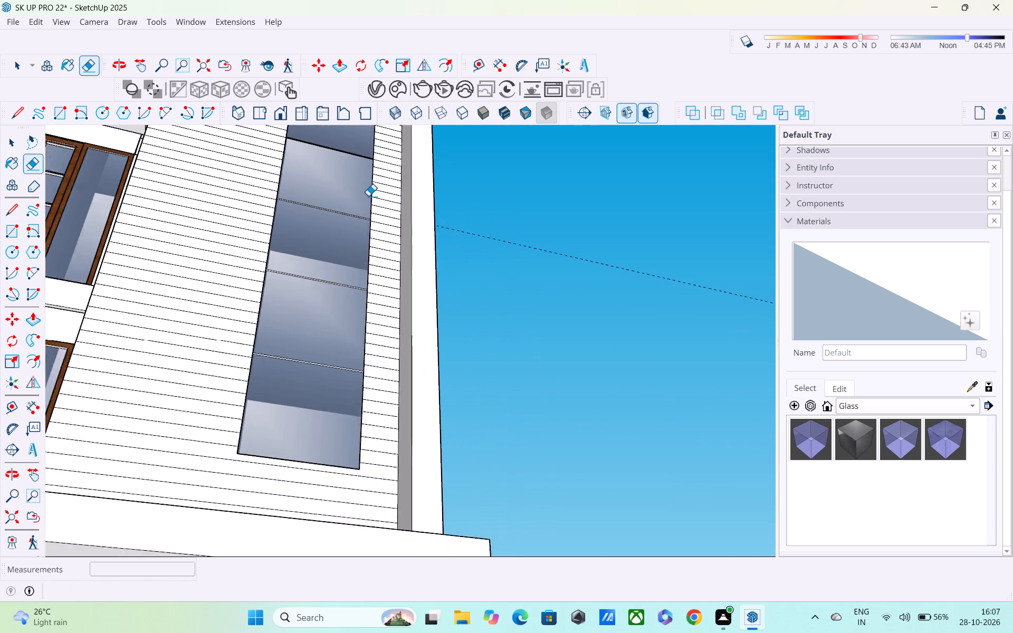
{"action": "scroll", "coordinate": [368, 196], "scroll_direction": "down", "scroll_amount": 6}
{"action": "middle_click_drag", "start_coordinate": [370, 202], "coordinate": [372, 247], "text": "shift"}
{"action": "scroll", "coordinate": [372, 247], "scroll_direction": "up", "scroll_amount": 1}
{"action": "scroll", "coordinate": [372, 242], "scroll_direction": "down", "scroll_amount": 5}
{"action": "scroll", "coordinate": [372, 244], "scroll_direction": "up", "scroll_amount": 1}
{"action": "middle_click_drag", "start_coordinate": [371, 249], "coordinate": [310, 348]}
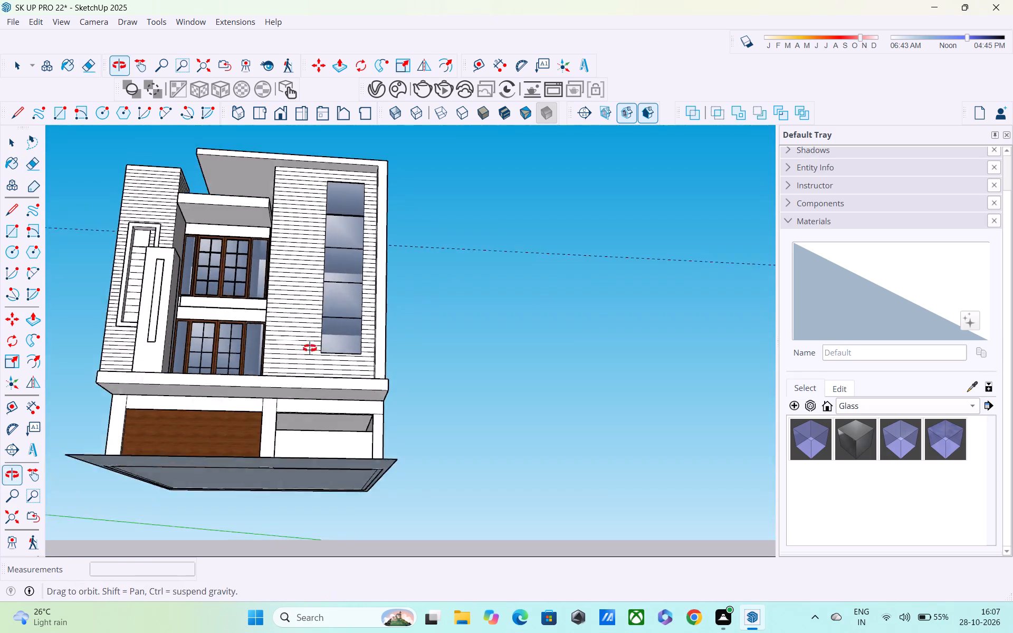
{"action": "middle_click_drag", "start_coordinate": [310, 348], "coordinate": [307, 352]}
{"action": "scroll", "coordinate": [320, 347], "scroll_direction": "up", "scroll_amount": 19}
{"action": "scroll", "coordinate": [328, 369], "scroll_direction": "up", "scroll_amount": 6}
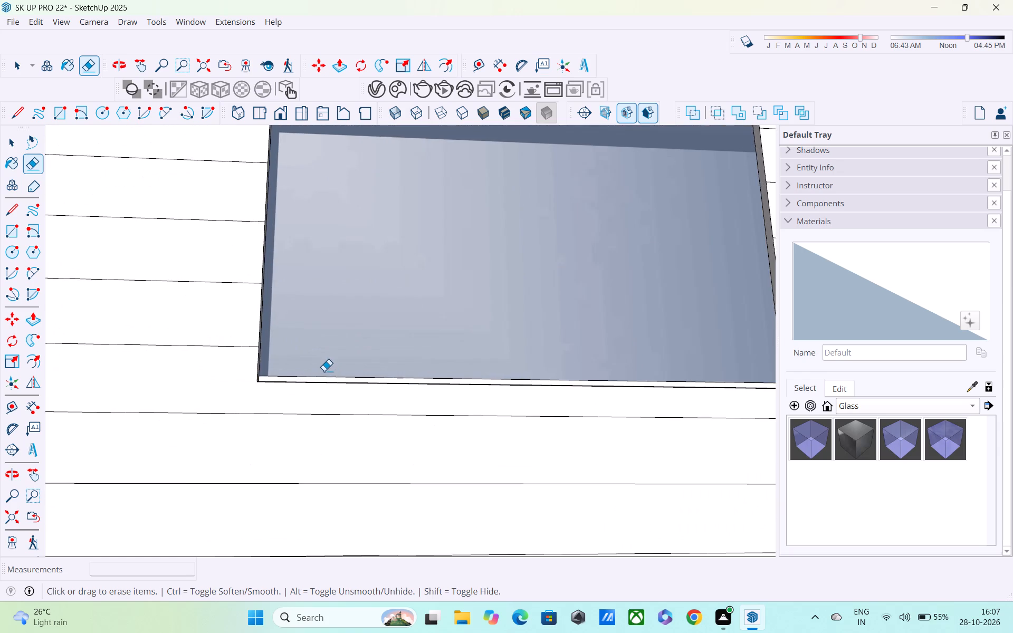
{"action": "middle_click_drag", "start_coordinate": [313, 380], "coordinate": [309, 369]}
{"action": "scroll", "coordinate": [326, 335], "scroll_direction": "down", "scroll_amount": 9}
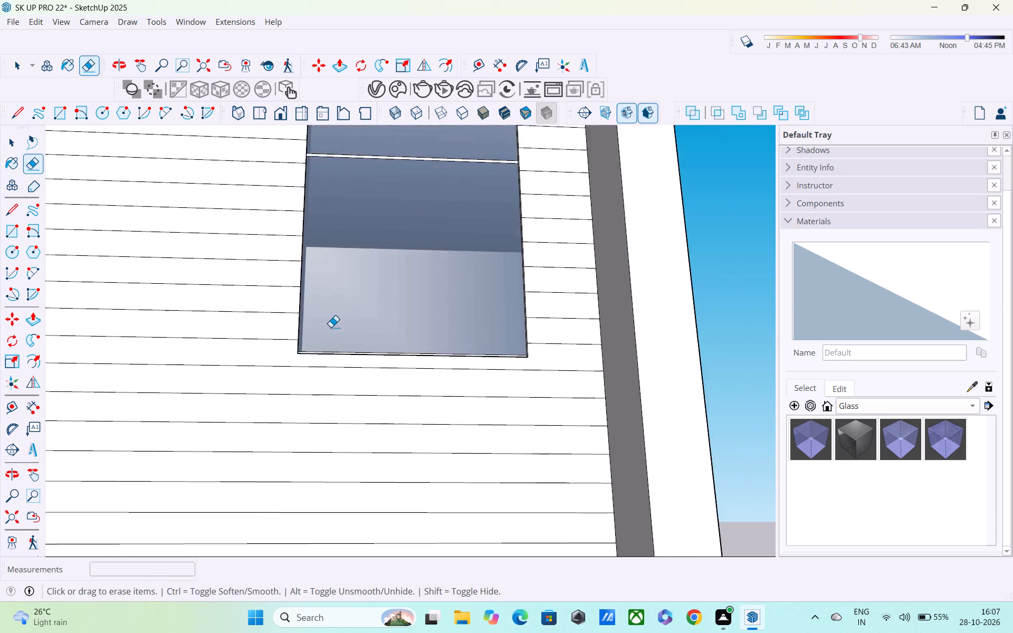
{"action": "scroll", "coordinate": [331, 325], "scroll_direction": "down", "scroll_amount": 8}
{"action": "middle_click_drag", "start_coordinate": [347, 325], "coordinate": [333, 399]}
{"action": "scroll", "coordinate": [333, 399], "scroll_direction": "up", "scroll_amount": 1}
{"action": "key", "text": "space"}
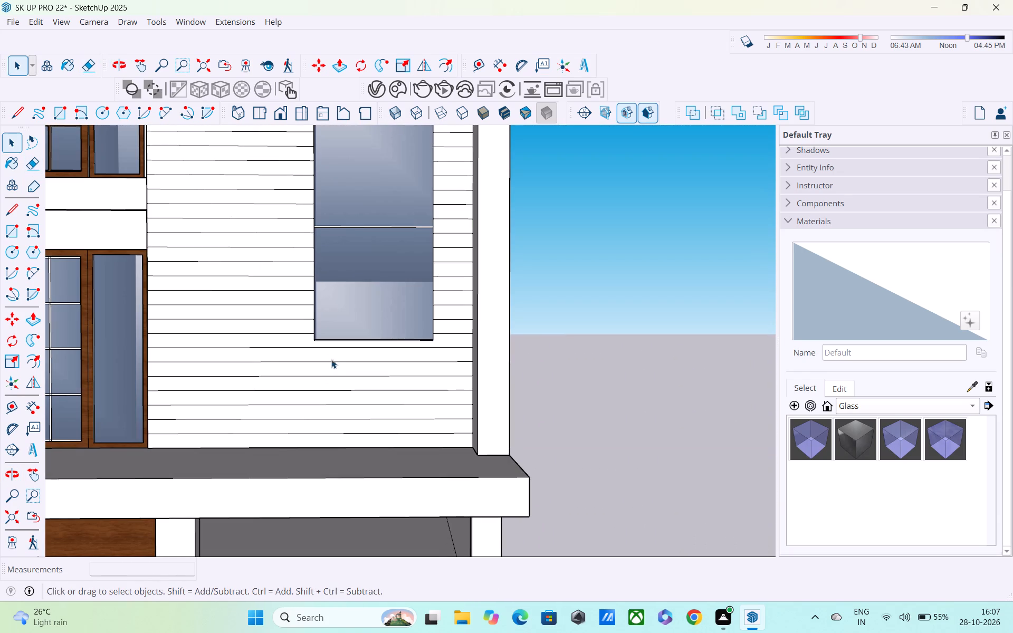
Paint the siding boards beneath the tall window with Wood_Veneer_15_1K from the Wood collection, leaving the lowest strip unpainted.
{"action": "scroll", "coordinate": [330, 349], "scroll_direction": "down", "scroll_amount": 3}
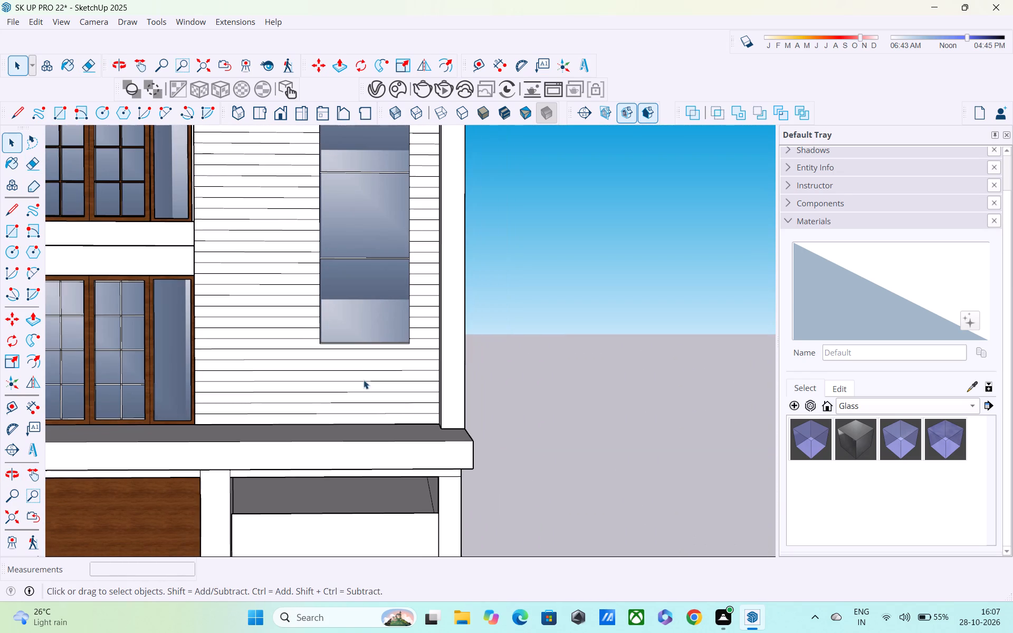
{"action": "left_click", "coordinate": [855, 406]}
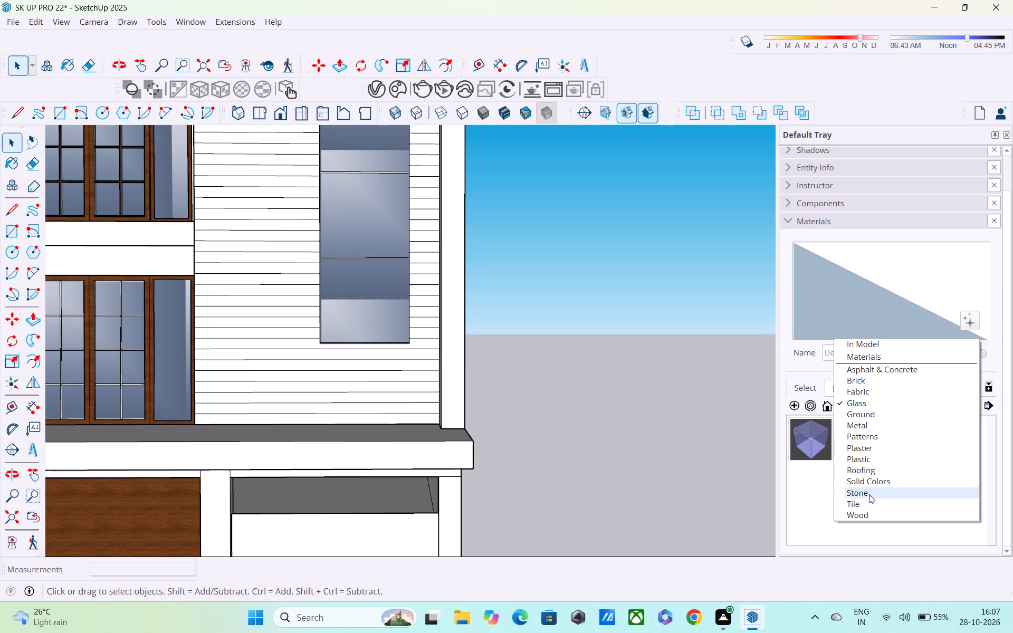
{"action": "left_click", "coordinate": [864, 513]}
{"action": "left_click", "coordinate": [857, 494]}
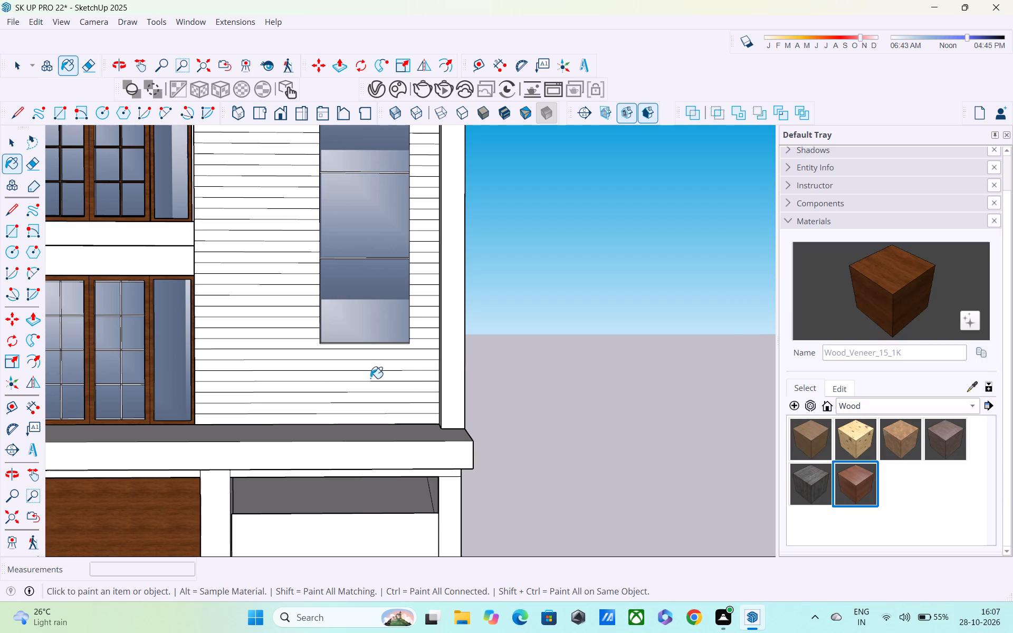
{"action": "left_click", "coordinate": [326, 407]}
{"action": "left_click", "coordinate": [328, 402]}
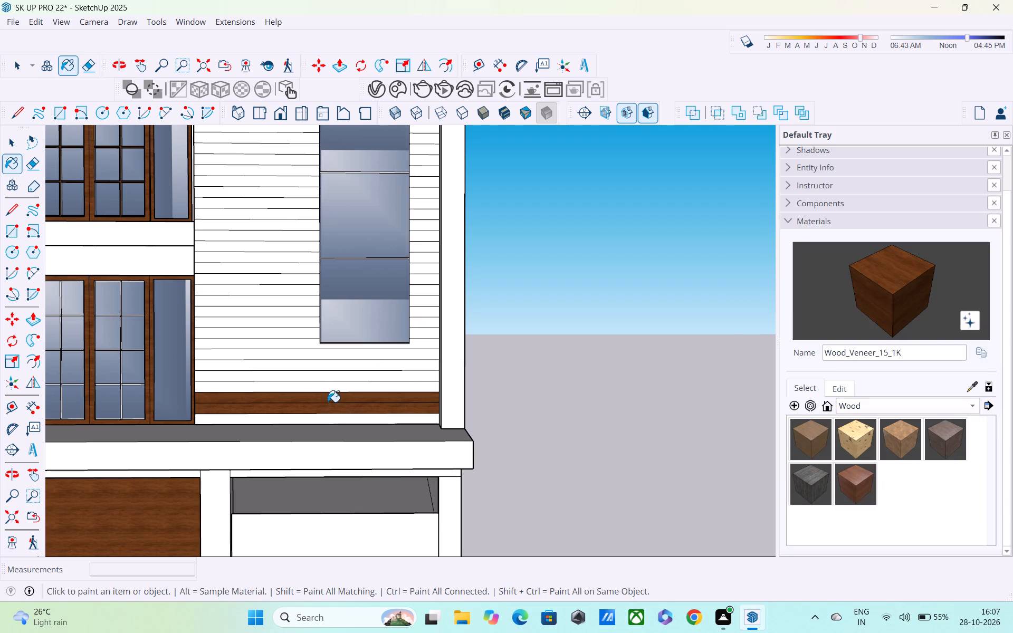
{"action": "left_click", "coordinate": [328, 390]}
{"action": "left_click", "coordinate": [318, 372]}
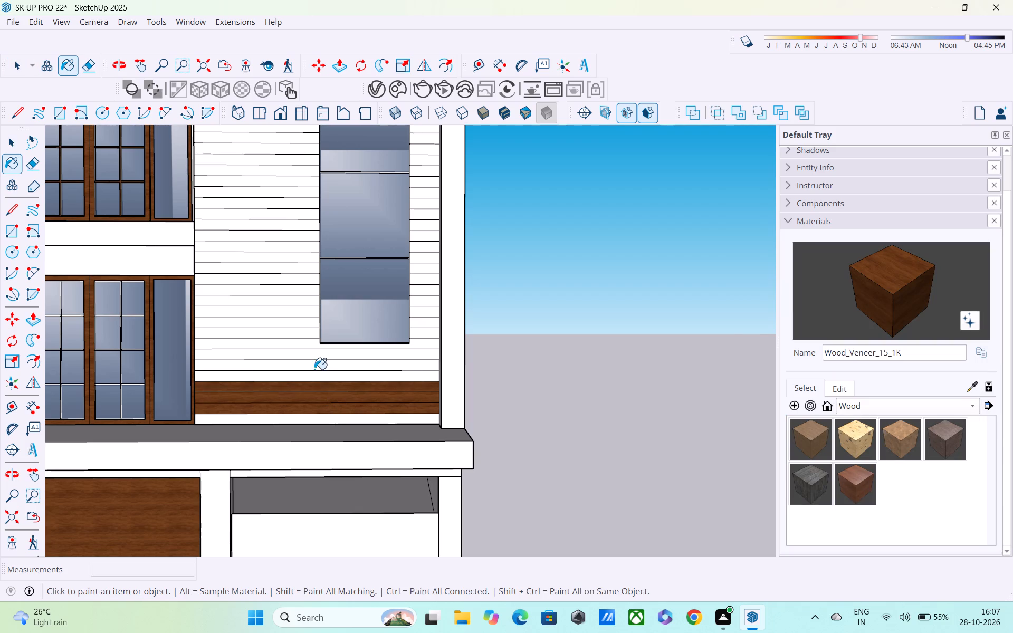
{"action": "left_click", "coordinate": [303, 376]}
{"action": "left_click", "coordinate": [298, 366]}
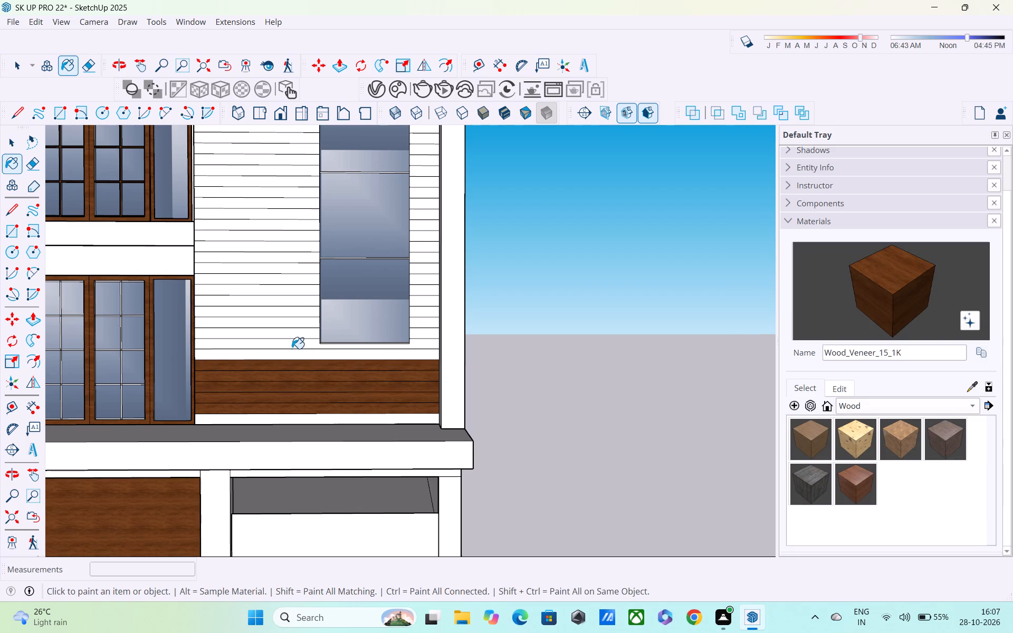
{"action": "left_click_drag", "start_coordinate": [292, 349], "coordinate": [292, 295]}
{"action": "left_click_drag", "start_coordinate": [290, 280], "coordinate": [289, 365]}
{"action": "scroll", "coordinate": [286, 348], "scroll_direction": "up", "scroll_amount": 5}
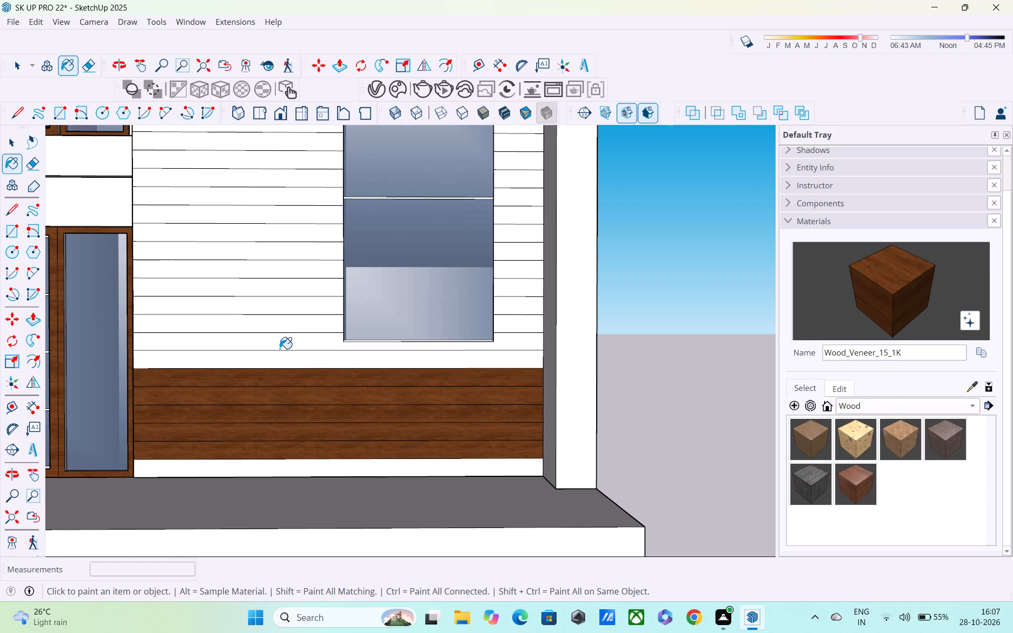
{"action": "left_click", "coordinate": [279, 358]}
{"action": "left_click", "coordinate": [279, 347]}
Paint the boards between the balcony doors and the tall window with Wood_Veneer_15_1K, up past the bottom pane.
{"action": "left_click", "coordinate": [282, 328]}
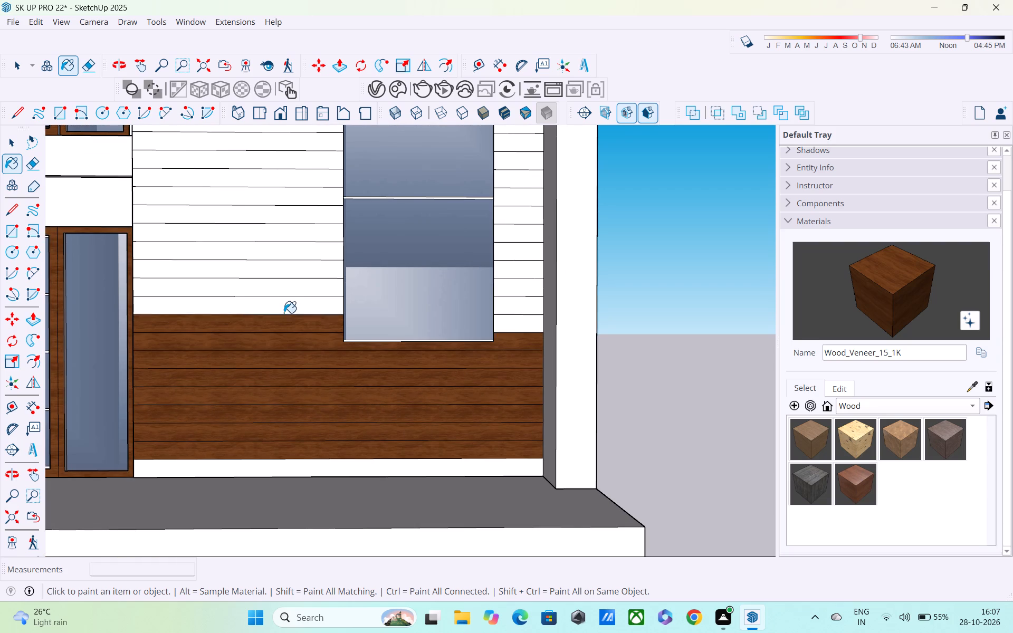
{"action": "left_click", "coordinate": [284, 313]}
{"action": "left_click", "coordinate": [286, 297]}
{"action": "left_click", "coordinate": [289, 285]}
{"action": "left_click", "coordinate": [291, 266]}
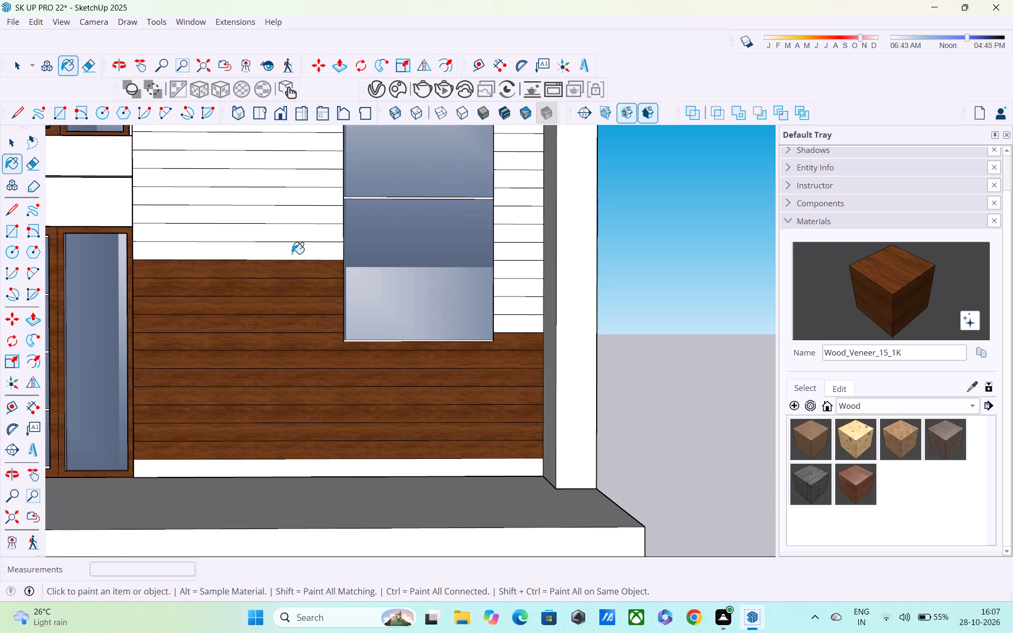
{"action": "left_click", "coordinate": [292, 254]}
{"action": "left_click", "coordinate": [295, 229]}
{"action": "left_click", "coordinate": [295, 213]}
{"action": "left_click", "coordinate": [295, 195]}
{"action": "left_click", "coordinate": [295, 180]}
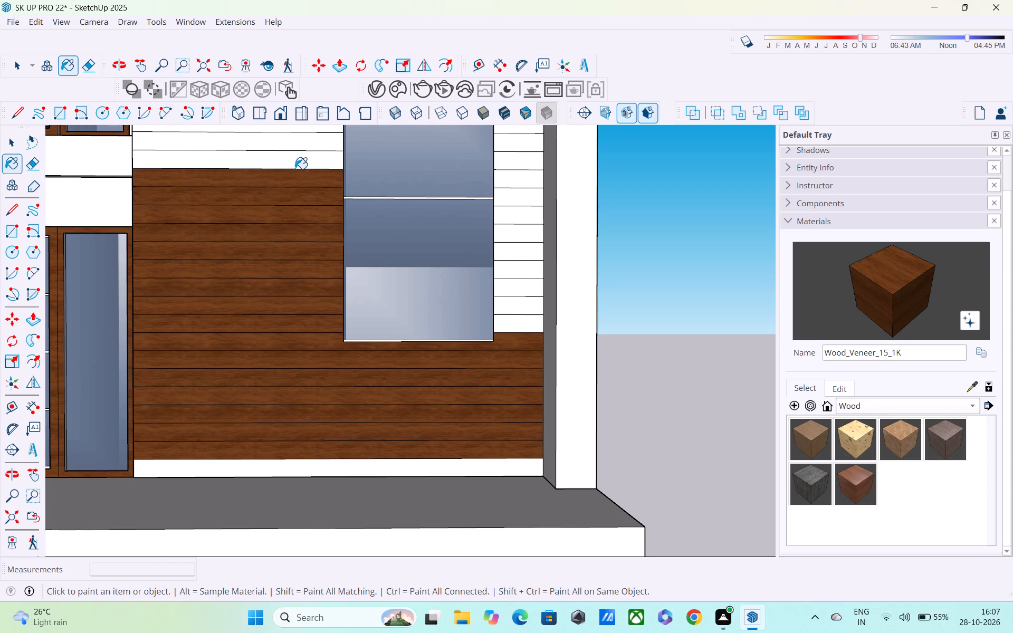
Paint the boards on the balcony side of the window with Wood_Veneer_15_1K, up past the second pane from the bottom.
{"action": "middle_click_drag", "start_coordinate": [295, 168], "coordinate": [309, 308], "text": "shift"}
{"action": "left_click", "coordinate": [308, 299]}
{"action": "left_click", "coordinate": [307, 278]}
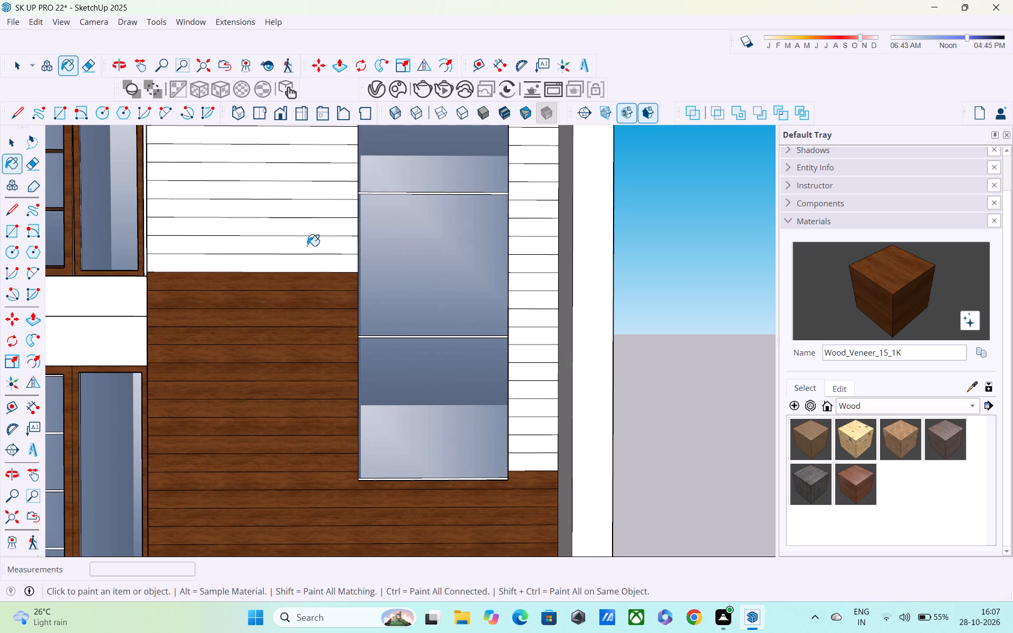
{"action": "left_click", "coordinate": [307, 245]}
{"action": "left_click", "coordinate": [302, 267]}
{"action": "left_click", "coordinate": [303, 234]}
{"action": "left_click", "coordinate": [304, 216]}
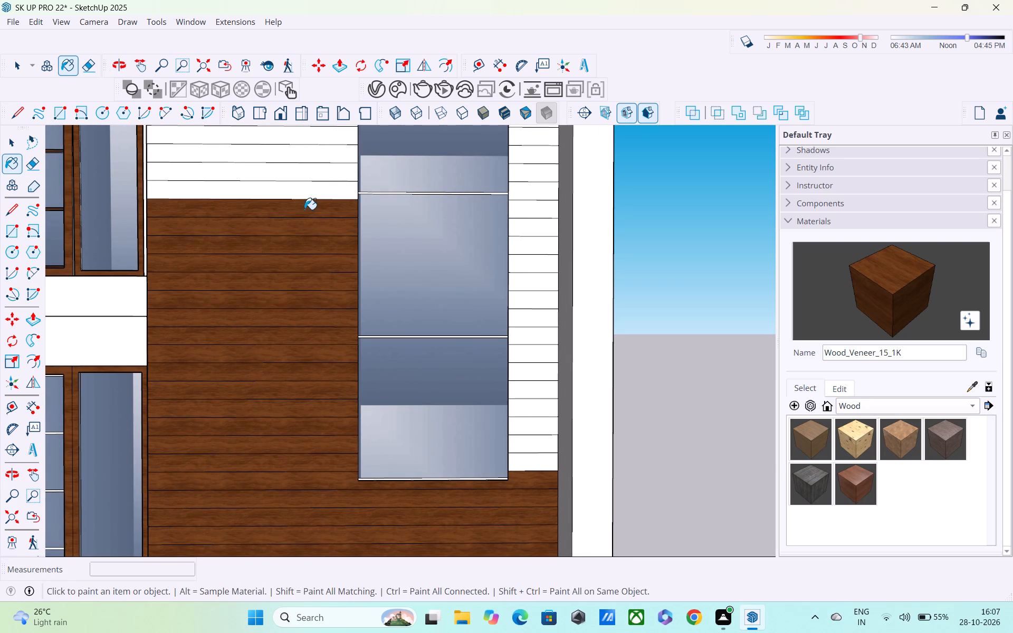
{"action": "left_click", "coordinate": [304, 209]}
{"action": "left_click", "coordinate": [308, 186]}
{"action": "left_click", "coordinate": [309, 172]}
Paint the balcony-side boards with Wood_Veneer_15_1K beside the middle pane and halfway up the second pane from the top.
{"action": "middle_click_drag", "start_coordinate": [311, 188], "coordinate": [313, 354], "text": "shift"}
{"action": "scroll", "coordinate": [313, 354], "scroll_direction": "up", "scroll_amount": 1, "text": "shift"}
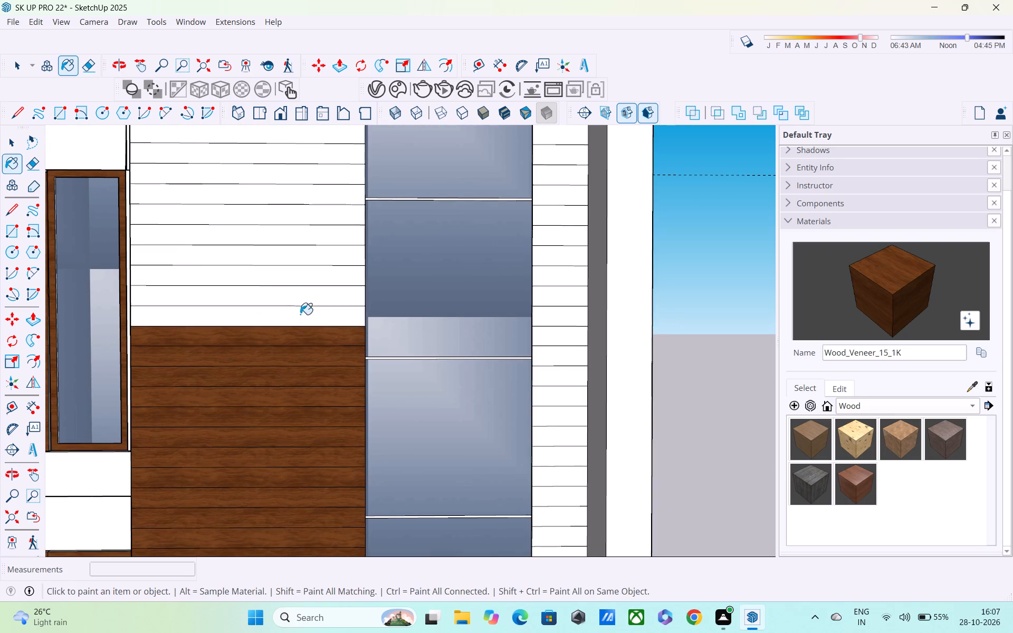
{"action": "left_click", "coordinate": [300, 314]}
{"action": "left_click", "coordinate": [300, 290]}
{"action": "left_click", "coordinate": [301, 259]}
{"action": "left_click", "coordinate": [301, 274]}
{"action": "left_click", "coordinate": [305, 242]}
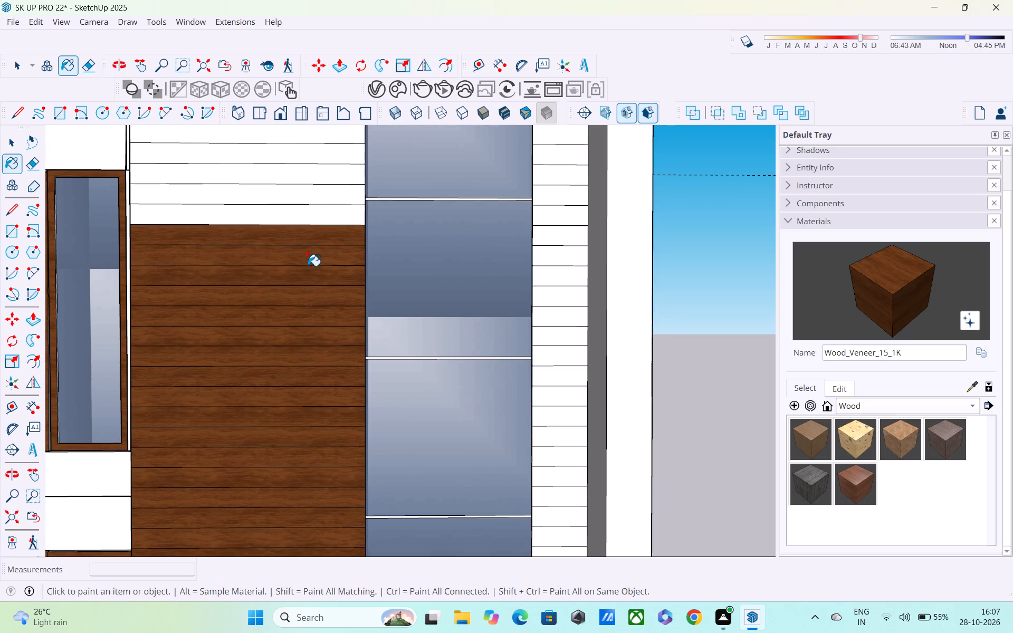
{"action": "middle_click_drag", "start_coordinate": [308, 271], "coordinate": [308, 385], "text": "shift"}
{"action": "left_click", "coordinate": [303, 329]}
{"action": "left_click", "coordinate": [303, 311]}
{"action": "left_click", "coordinate": [304, 289]}
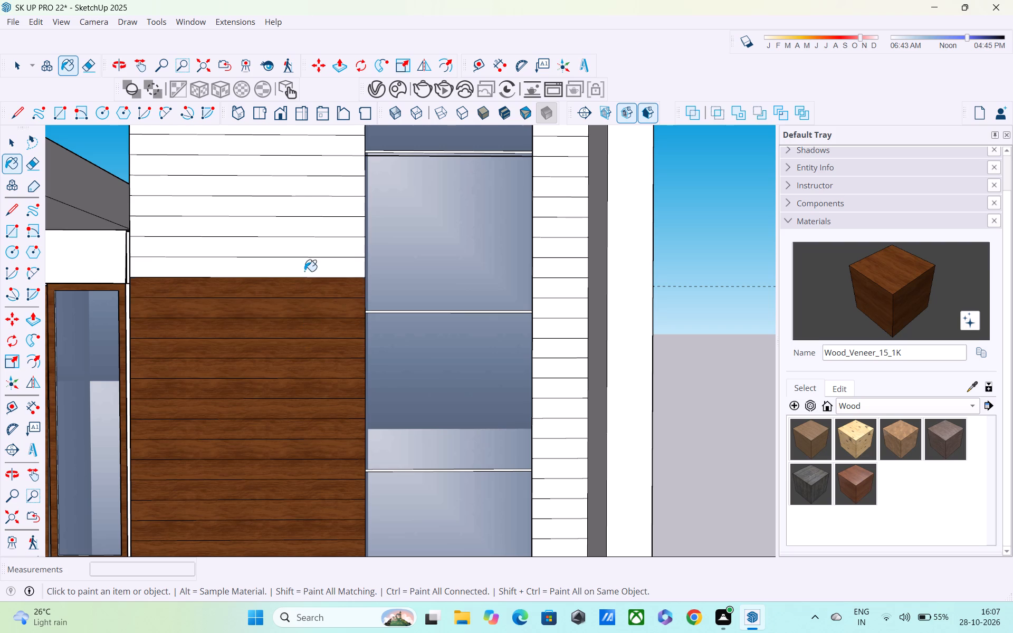
{"action": "left_click", "coordinate": [304, 270]}
{"action": "left_click", "coordinate": [304, 252]}
Paint the balcony-side boards with Wood_Veneer_15_1K beside the rest of the second pane from the top, into the top pane's height.
{"action": "middle_click_drag", "start_coordinate": [321, 279], "coordinate": [322, 411], "text": "shift"}
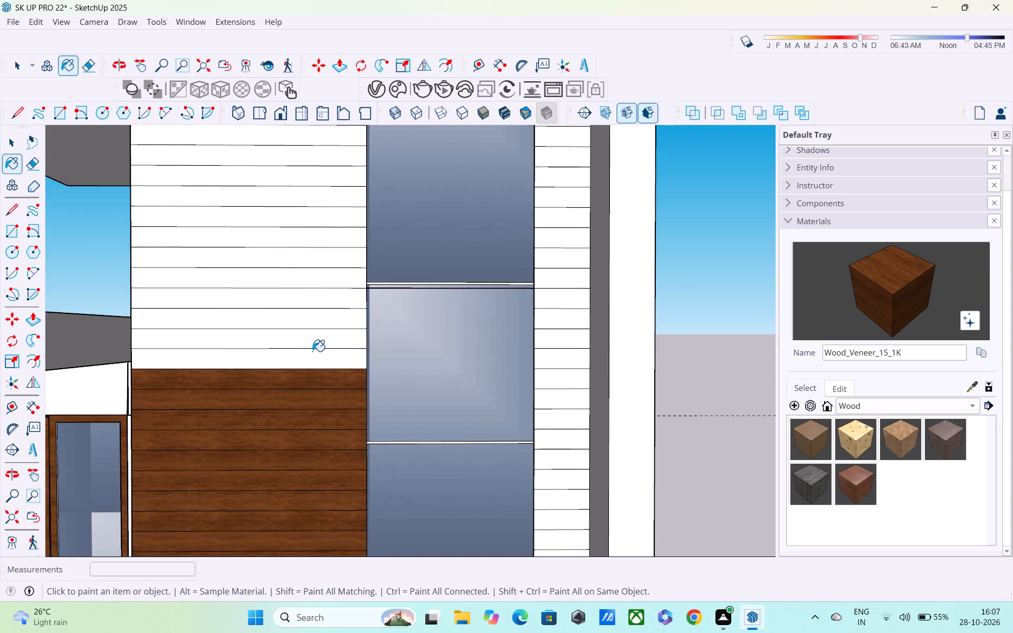
{"action": "left_click", "coordinate": [312, 351]}
{"action": "left_click", "coordinate": [312, 330]}
{"action": "left_click", "coordinate": [312, 306]}
{"action": "left_click", "coordinate": [312, 315]}
{"action": "left_click", "coordinate": [311, 298]}
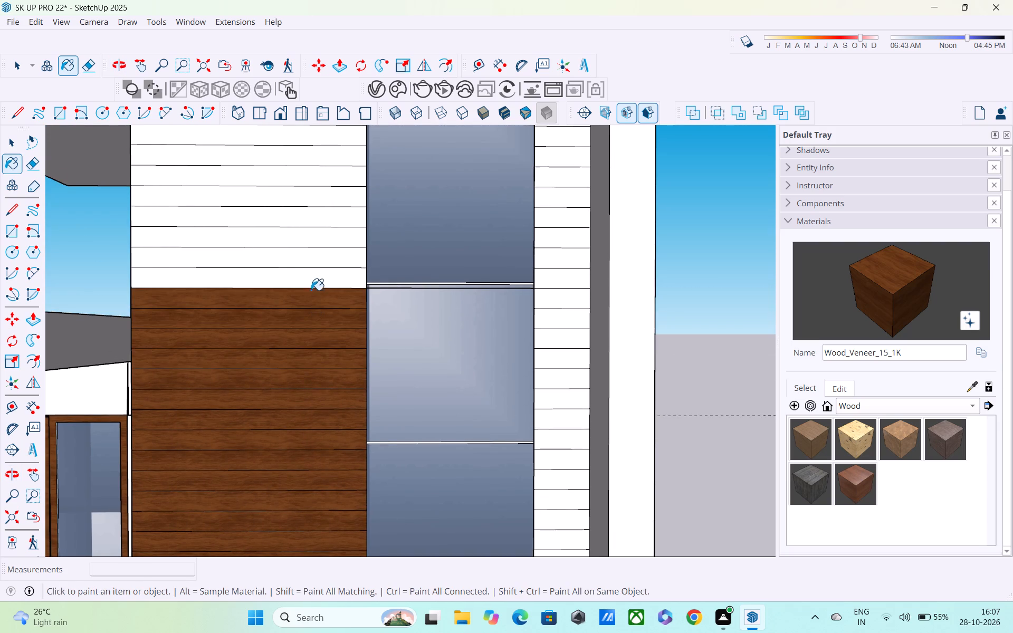
{"action": "left_click", "coordinate": [312, 283]}
{"action": "left_click", "coordinate": [313, 261]}
Paint the remaining balcony-side boards beside the top pane and the full-width boards above the window with Wood_Veneer_15_1K.
{"action": "middle_click_drag", "start_coordinate": [332, 283], "coordinate": [332, 472]}
{"action": "left_click", "coordinate": [322, 430]}
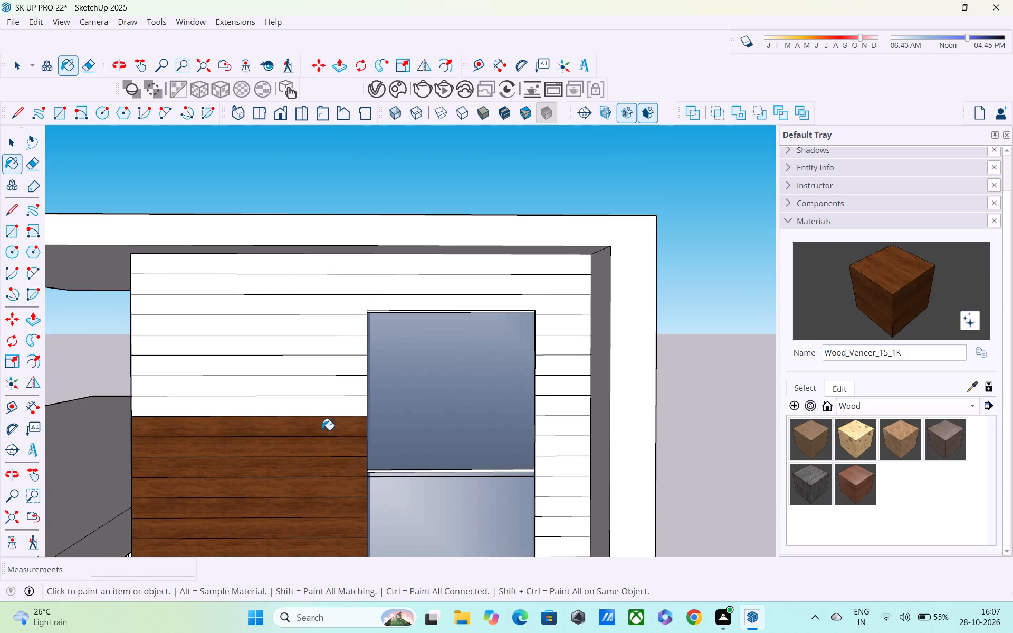
{"action": "left_click", "coordinate": [318, 405]}
{"action": "left_click", "coordinate": [314, 386]}
{"action": "left_click", "coordinate": [312, 363]}
{"action": "left_click", "coordinate": [310, 341]}
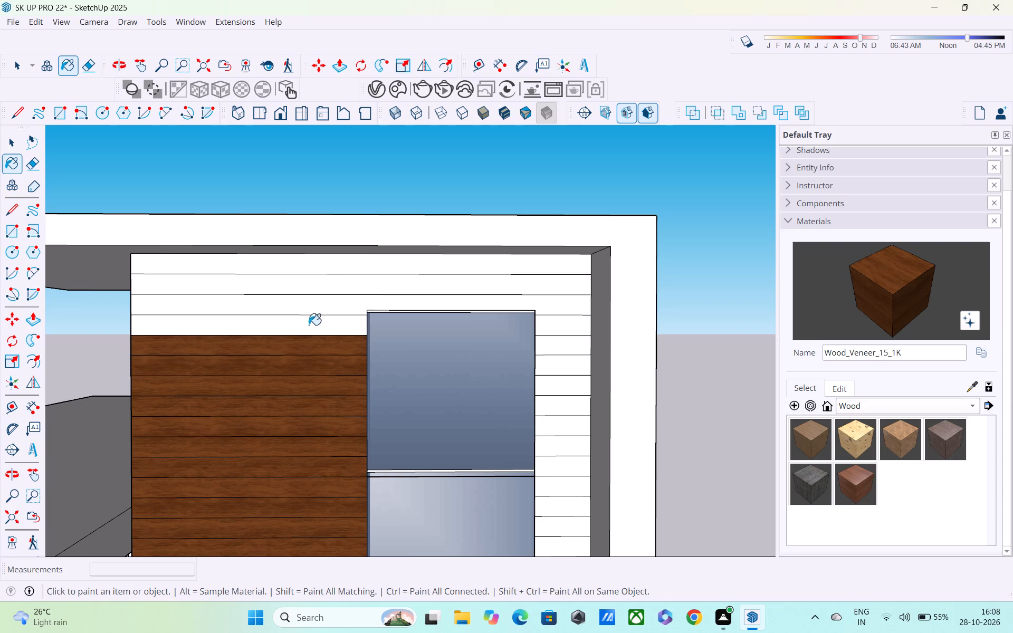
{"action": "left_click", "coordinate": [309, 325]}
{"action": "left_click", "coordinate": [310, 306]}
{"action": "left_click", "coordinate": [310, 285]}
{"action": "left_click", "coordinate": [310, 267]}
Paint the short boards between the window and the wall's outer edge with Wood_Veneer_15_1K, down past the top pane.
{"action": "middle_click_drag", "start_coordinate": [361, 401], "coordinate": [346, 285], "text": "shift"}
{"action": "left_click", "coordinate": [553, 207]}
{"action": "left_click", "coordinate": [551, 229]}
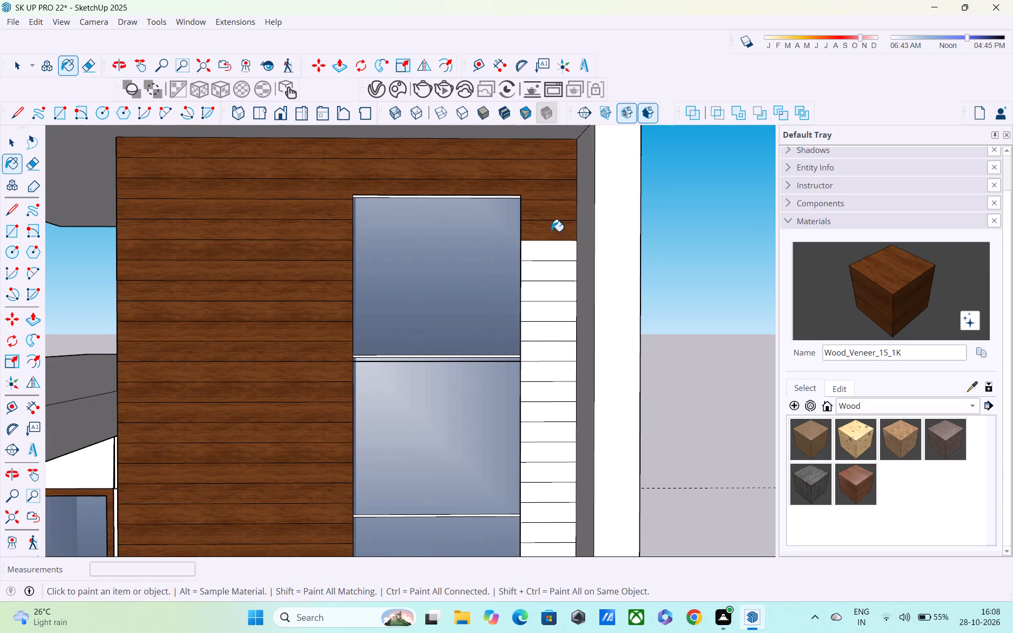
{"action": "left_click", "coordinate": [550, 243]}
{"action": "left_click", "coordinate": [546, 270]}
{"action": "left_click", "coordinate": [543, 287]}
{"action": "left_click", "coordinate": [544, 317]}
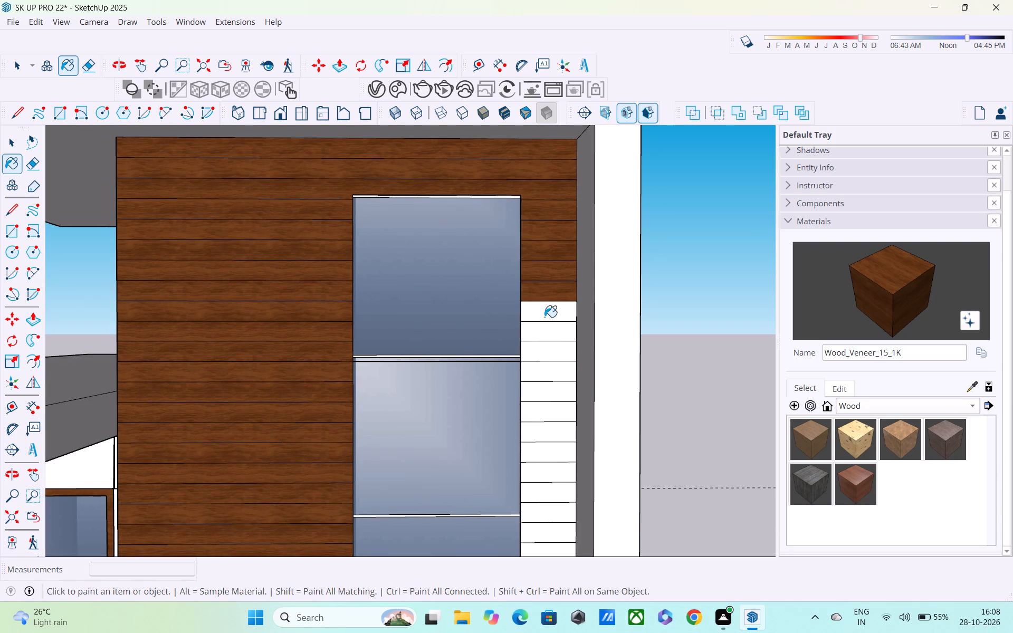
{"action": "left_click", "coordinate": [545, 335]}
{"action": "left_click", "coordinate": [546, 364]}
{"action": "left_click", "coordinate": [547, 372]}
{"action": "left_click", "coordinate": [552, 353]}
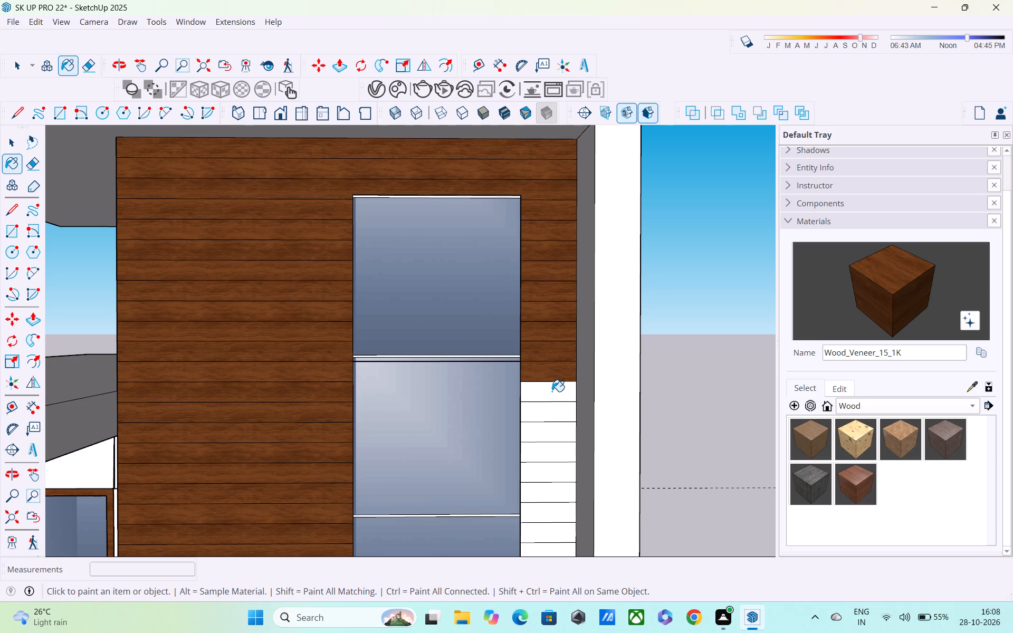
{"action": "left_click", "coordinate": [552, 391]}
Paint the short outer-edge boards with Wood_Veneer_15_1K beside the second pane from the top and the upper half of the middle pane.
{"action": "middle_click_drag", "start_coordinate": [546, 414], "coordinate": [543, 194]}
{"action": "left_click", "coordinate": [543, 198]}
{"action": "left_click", "coordinate": [548, 219]}
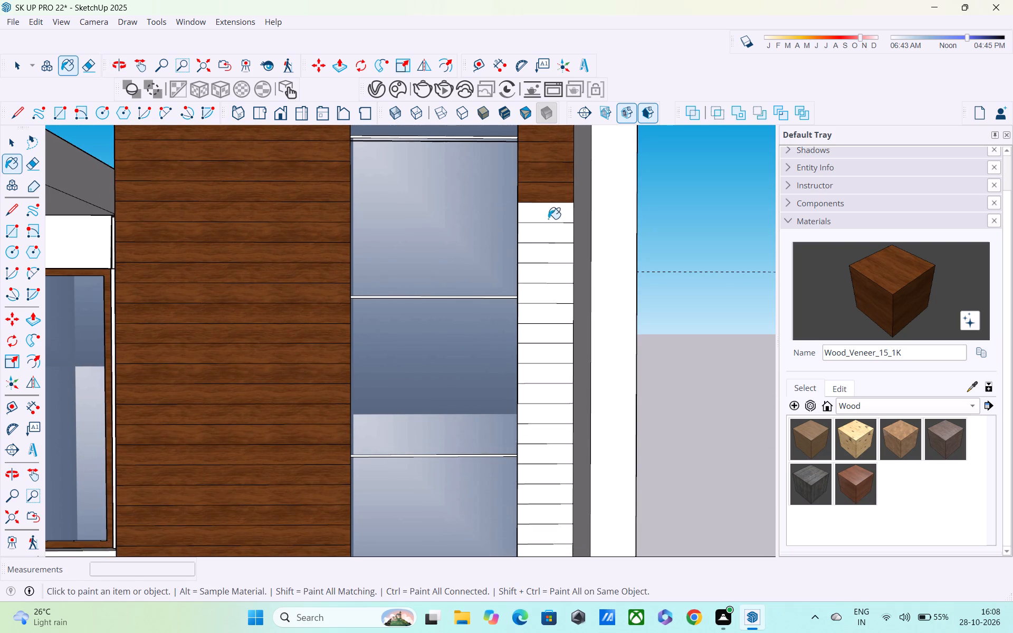
{"action": "left_click", "coordinate": [551, 248]}
{"action": "left_click", "coordinate": [551, 238]}
{"action": "left_click", "coordinate": [552, 265]}
{"action": "left_click", "coordinate": [552, 295]}
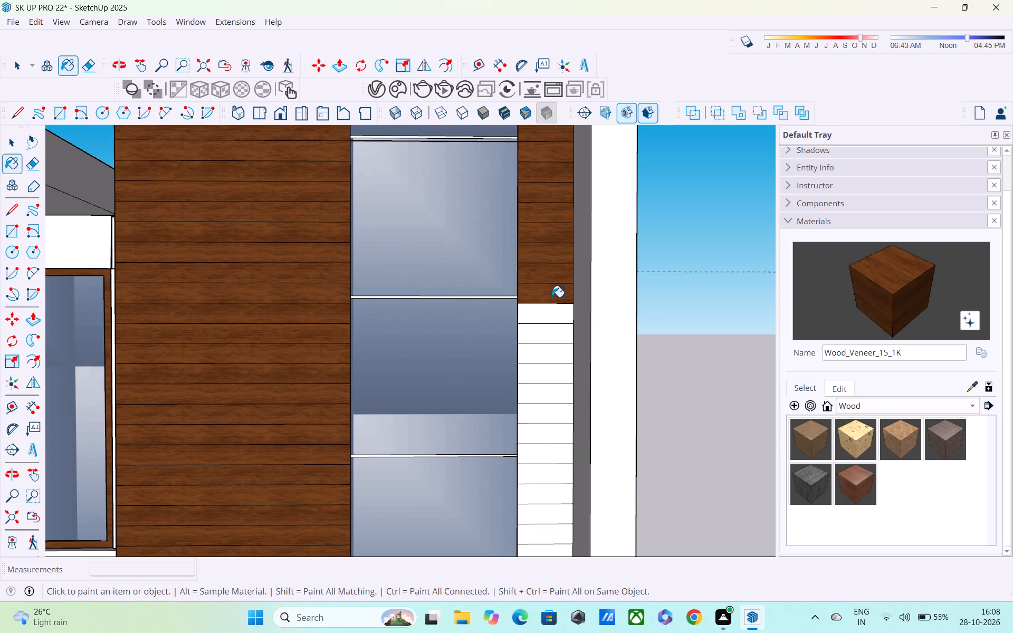
{"action": "left_click", "coordinate": [550, 327]}
{"action": "left_click", "coordinate": [548, 313]}
{"action": "left_click", "coordinate": [548, 353]}
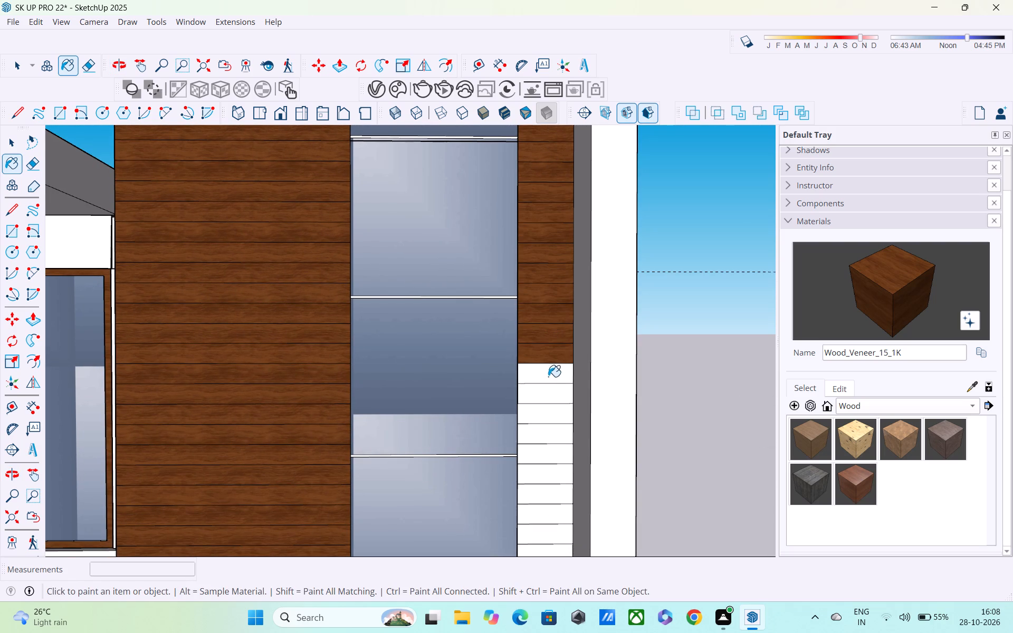
{"action": "left_click", "coordinate": [548, 380]}
Paint the short outer-edge boards with Wood_Veneer_15_1K beside the middle pane's lower half and the upper part of the fourth pane.
{"action": "middle_click_drag", "start_coordinate": [548, 397], "coordinate": [548, 261], "text": "shift"}
{"action": "left_click", "coordinate": [548, 256]}
{"action": "left_click", "coordinate": [549, 280]}
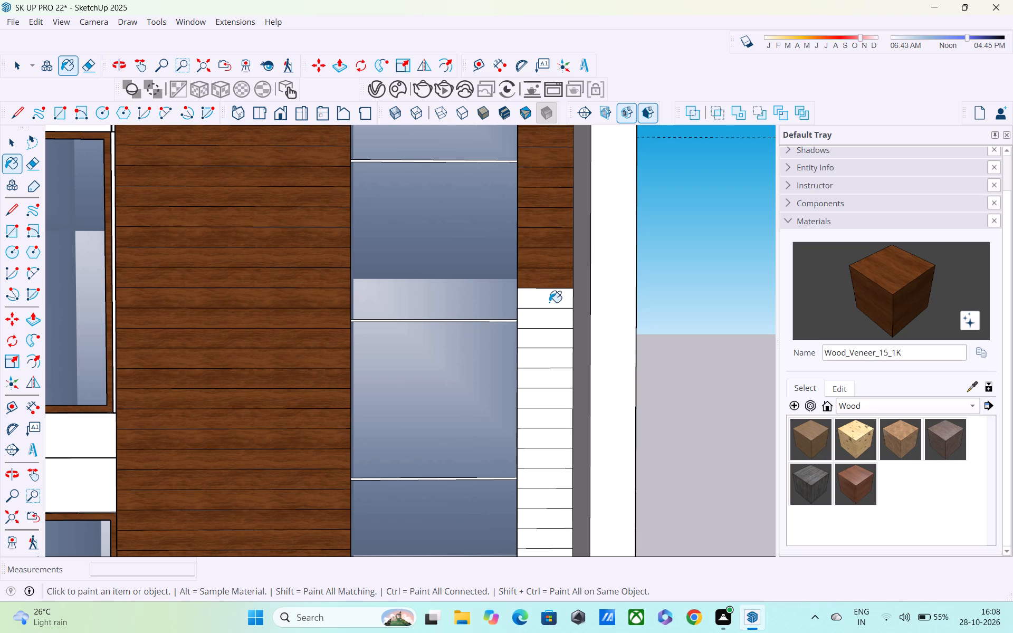
{"action": "left_click", "coordinate": [549, 302]}
{"action": "left_click", "coordinate": [550, 325]}
{"action": "left_click", "coordinate": [550, 343]}
{"action": "left_click", "coordinate": [550, 365]}
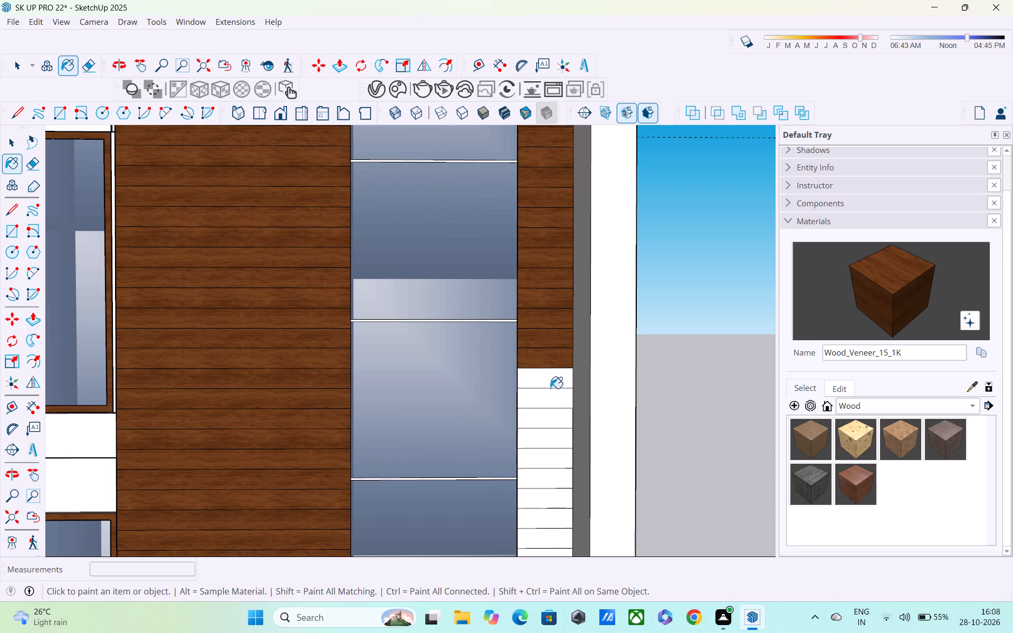
{"action": "left_click", "coordinate": [550, 388]}
{"action": "left_click", "coordinate": [550, 383]}
Paint the short outer-edge boards beside the rest of the fourth pane from the top with Wood_Veneer_15_1K.
{"action": "middle_click_drag", "start_coordinate": [552, 344], "coordinate": [555, 262], "text": "shift"}
{"action": "left_click", "coordinate": [555, 320]}
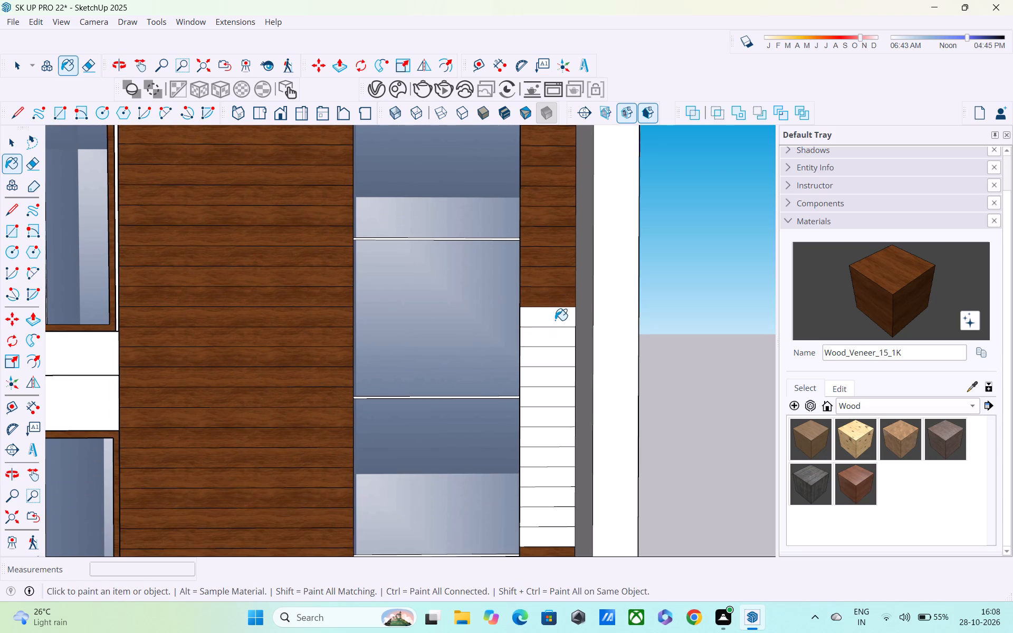
{"action": "left_click", "coordinate": [553, 341]}
{"action": "left_click", "coordinate": [551, 358]}
{"action": "left_click", "coordinate": [549, 373]}
{"action": "left_click", "coordinate": [547, 383]}
{"action": "left_click", "coordinate": [546, 399]}
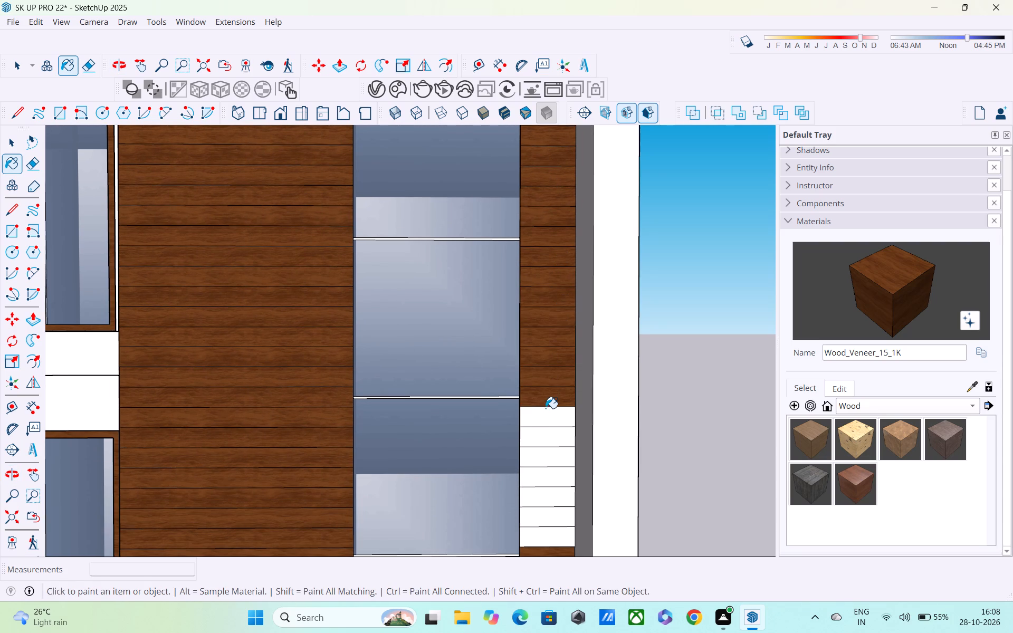
Paint the remaining short outer-edge boards beside the bottom pane with Wood_Veneer_15_1K, down to the already clad boards.
{"action": "left_click", "coordinate": [546, 409]}
{"action": "left_click", "coordinate": [546, 428]}
{"action": "left_click", "coordinate": [546, 433]}
{"action": "left_click", "coordinate": [545, 445]}
{"action": "left_click", "coordinate": [543, 464]}
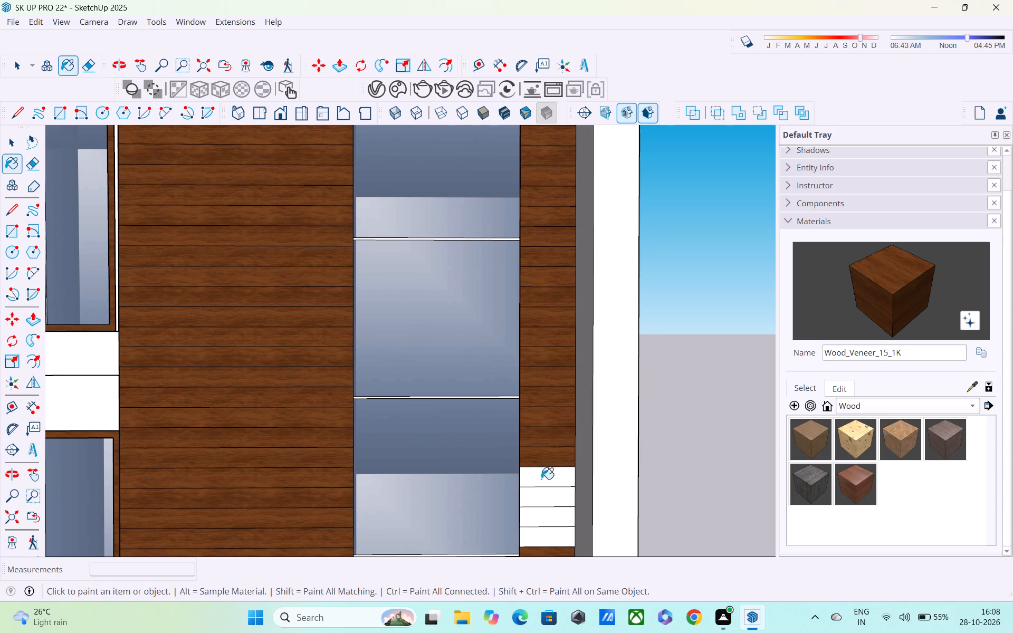
{"action": "left_click", "coordinate": [541, 482]}
{"action": "left_click", "coordinate": [540, 497]}
{"action": "left_click", "coordinate": [538, 512]}
{"action": "left_click", "coordinate": [538, 529]}
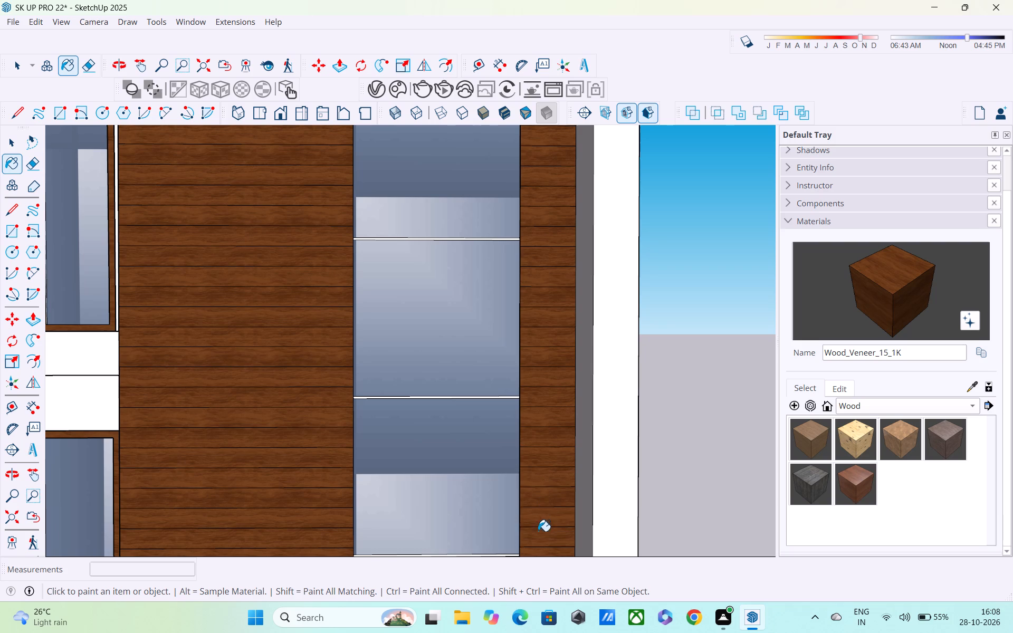
{"action": "middle_click_drag", "start_coordinate": [538, 531], "coordinate": [541, 271], "text": "shift"}
{"action": "scroll", "coordinate": [546, 280], "scroll_direction": "down", "scroll_amount": 2}
{"action": "left_click", "coordinate": [537, 418]}
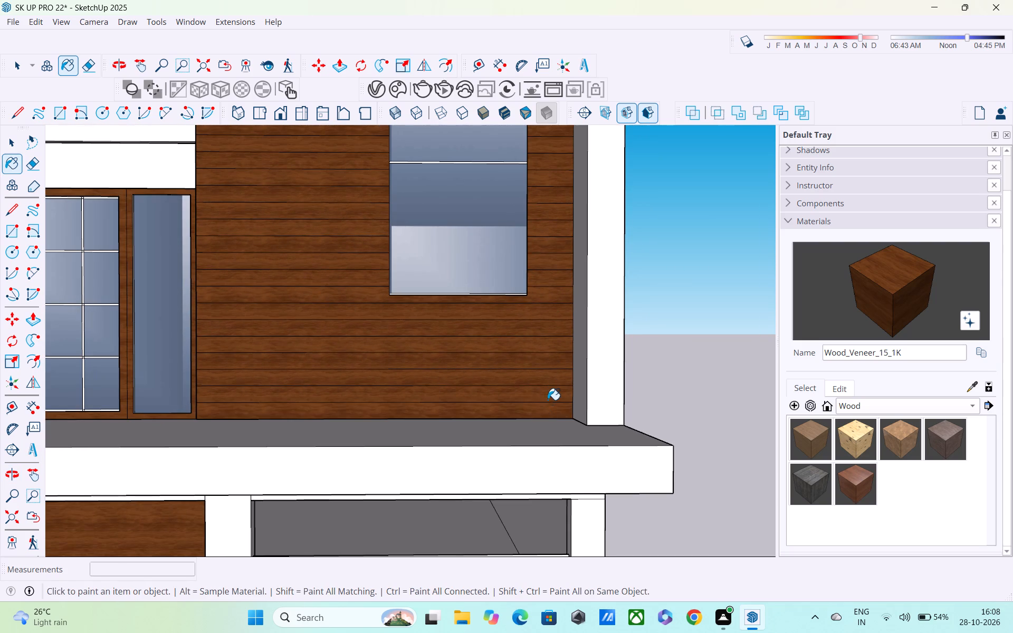
Examine the clad front wall and the whole facade from several angles and distances.
{"action": "scroll", "coordinate": [548, 400], "scroll_direction": "down", "scroll_amount": 5}
{"action": "middle_click_drag", "start_coordinate": [548, 399], "coordinate": [492, 401]}
{"action": "scroll", "coordinate": [492, 399], "scroll_direction": "up", "scroll_amount": 1}
{"action": "key", "text": "space"}
{"action": "scroll", "coordinate": [486, 379], "scroll_direction": "down", "scroll_amount": 3}
{"action": "left_click", "coordinate": [641, 342]}
{"action": "middle_click_drag", "start_coordinate": [576, 292], "coordinate": [570, 292]}
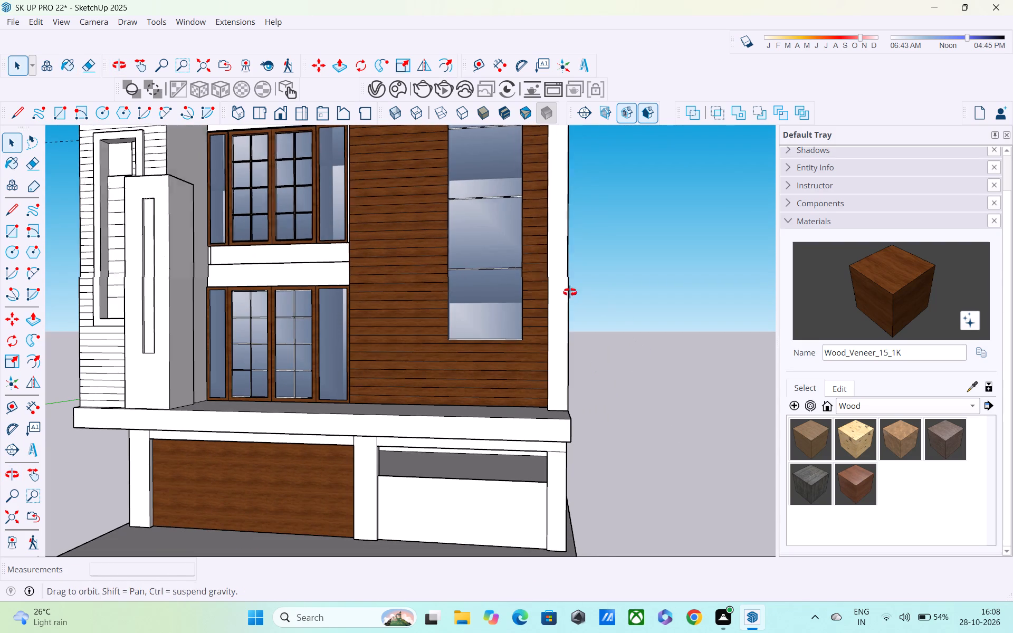
{"action": "middle_click_drag", "start_coordinate": [570, 292], "coordinate": [398, 315]}
{"action": "scroll", "coordinate": [332, 311], "scroll_direction": "up", "scroll_amount": 5}
{"action": "scroll", "coordinate": [445, 320], "scroll_direction": "down", "scroll_amount": 1}
{"action": "scroll", "coordinate": [455, 279], "scroll_direction": "down", "scroll_amount": 4}
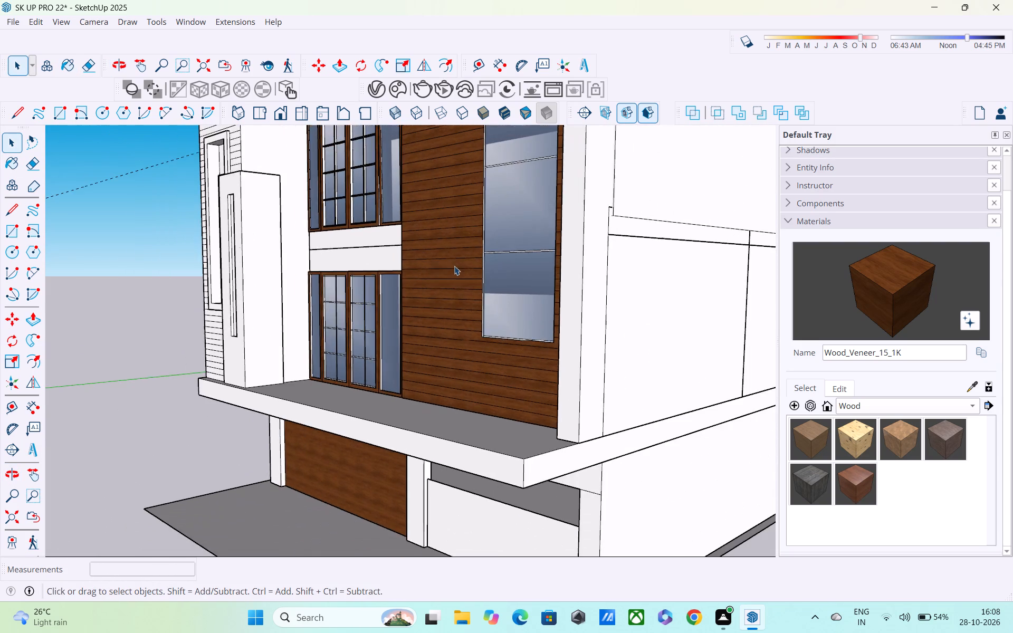
{"action": "scroll", "coordinate": [454, 261], "scroll_direction": "down", "scroll_amount": 6}
{"action": "middle_click_drag", "start_coordinate": [460, 253], "coordinate": [584, 260]}
{"action": "scroll", "coordinate": [567, 260], "scroll_direction": "up", "scroll_amount": 1}
{"action": "scroll", "coordinate": [552, 261], "scroll_direction": "down", "scroll_amount": 5}
{"action": "middle_click_drag", "start_coordinate": [532, 261], "coordinate": [536, 260]}
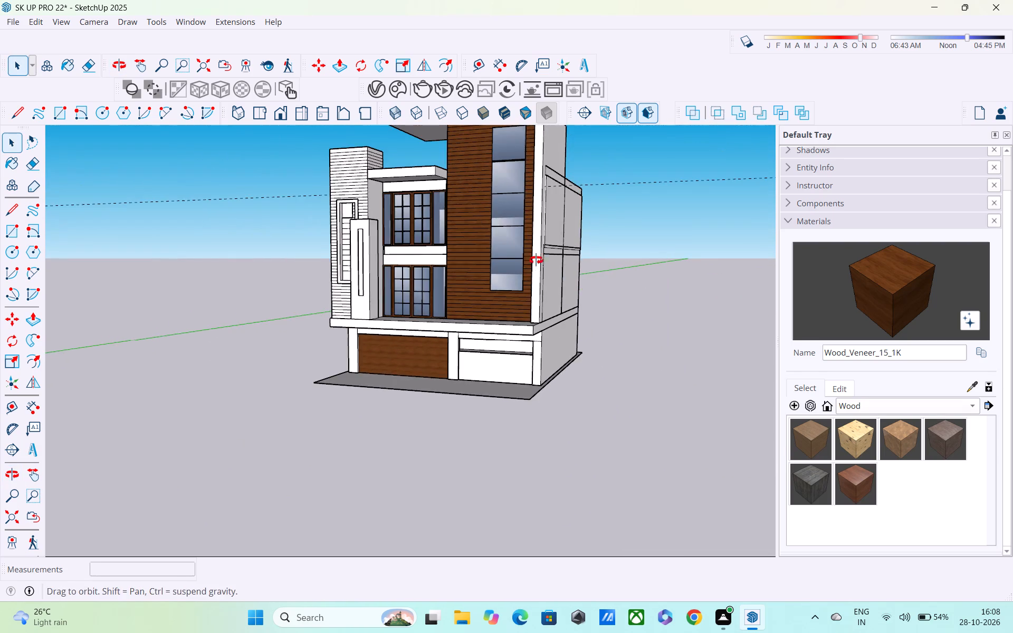
{"action": "middle_click_drag", "start_coordinate": [536, 260], "coordinate": [626, 233]}
{"action": "scroll", "coordinate": [626, 233], "scroll_direction": "up", "scroll_amount": 1}
{"action": "scroll", "coordinate": [625, 232], "scroll_direction": "down", "scroll_amount": 6}
{"action": "middle_click_drag", "start_coordinate": [545, 290], "coordinate": [484, 330]}
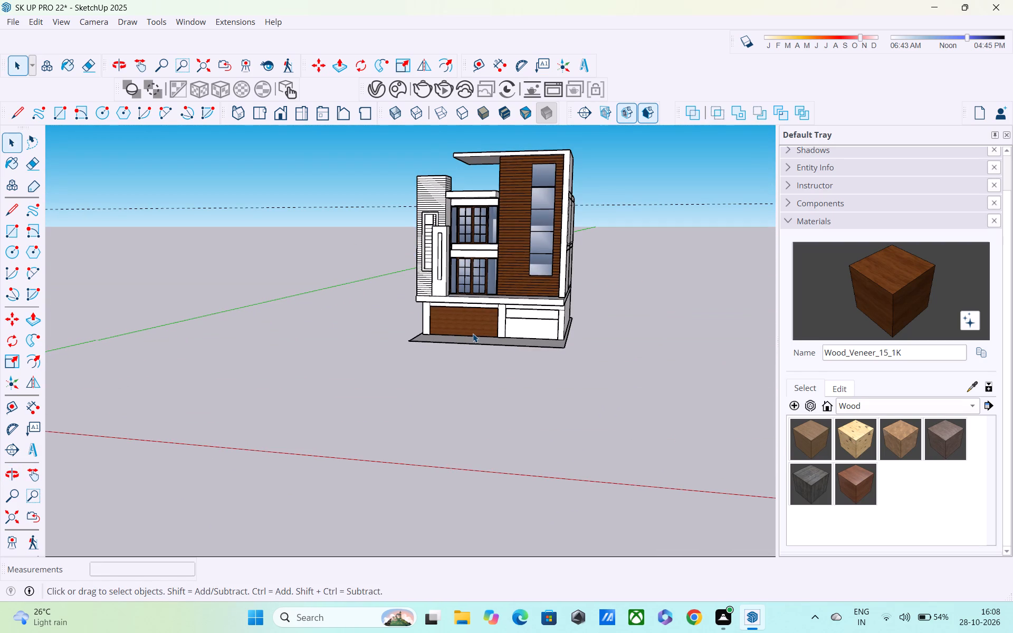
{"action": "scroll", "coordinate": [476, 313], "scroll_direction": "up", "scroll_amount": 4}
{"action": "middle_click_drag", "start_coordinate": [661, 274], "coordinate": [613, 246]}
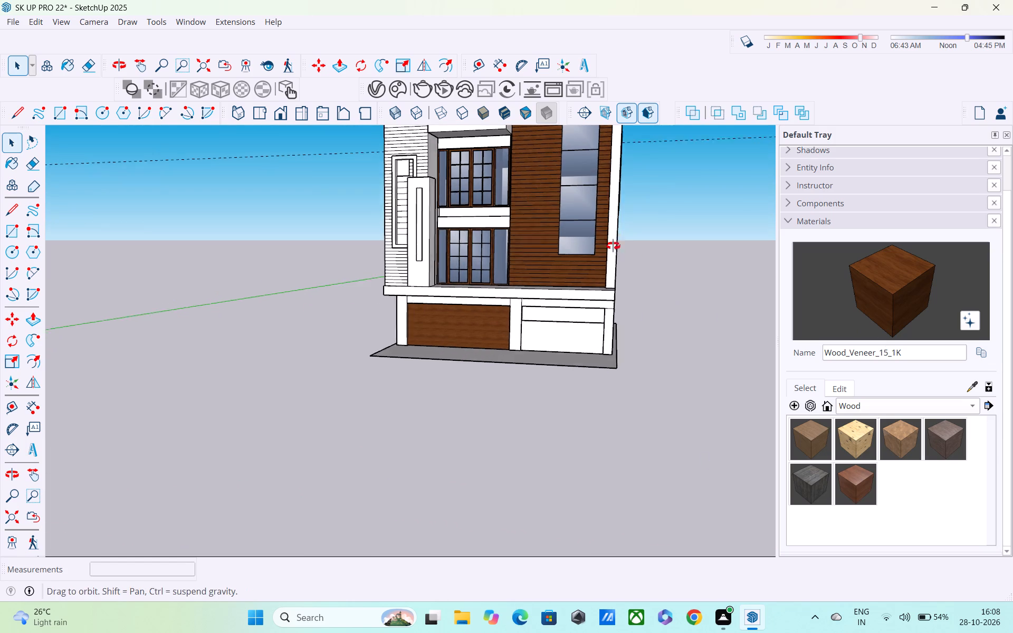
{"action": "middle_click_drag", "start_coordinate": [613, 246], "coordinate": [531, 214]}
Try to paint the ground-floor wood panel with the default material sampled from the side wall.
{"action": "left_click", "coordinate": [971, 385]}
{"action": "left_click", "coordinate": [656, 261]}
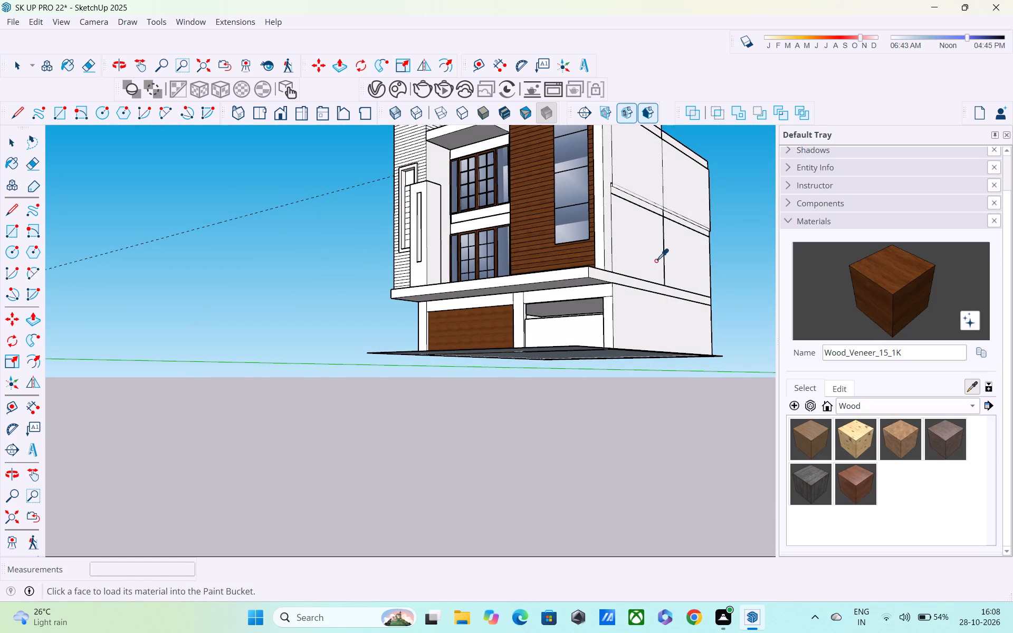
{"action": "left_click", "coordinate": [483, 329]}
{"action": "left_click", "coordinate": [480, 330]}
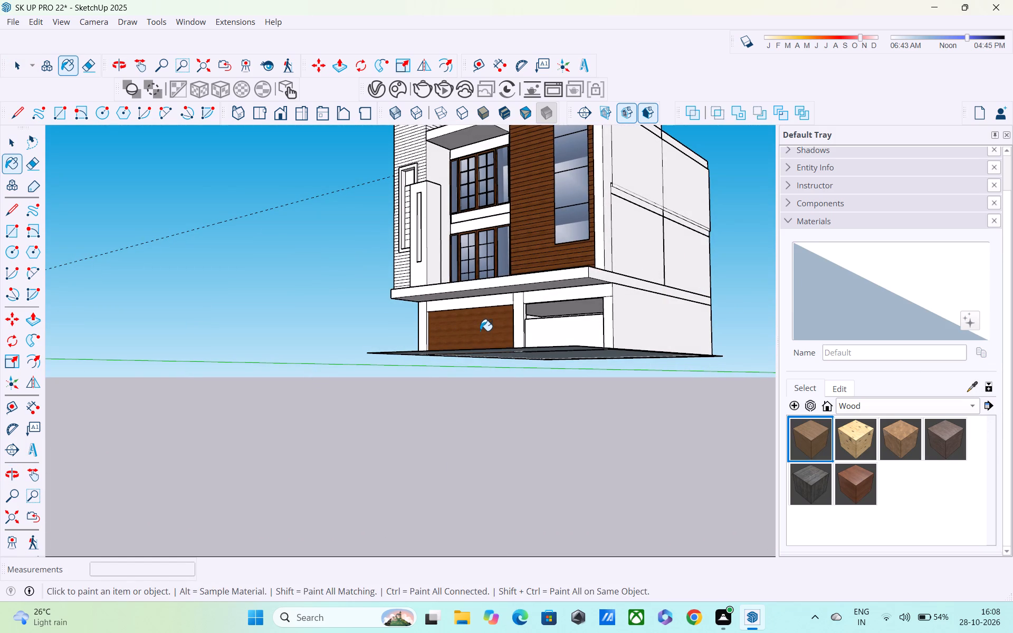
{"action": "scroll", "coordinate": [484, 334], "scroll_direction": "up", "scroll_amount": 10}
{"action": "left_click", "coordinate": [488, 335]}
Open the ground-floor wall group for editing and repaint its wood panel with the default material sampled from the beam above.
{"action": "key", "text": "space"}
{"action": "left_click", "coordinate": [486, 331]}
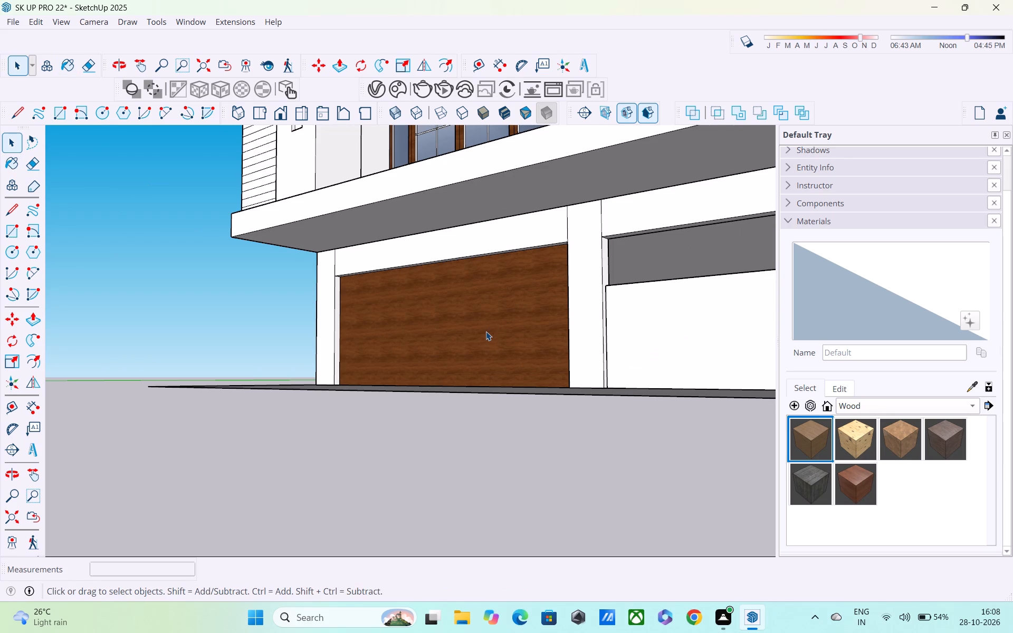
{"action": "double_click", "coordinate": [486, 331]}
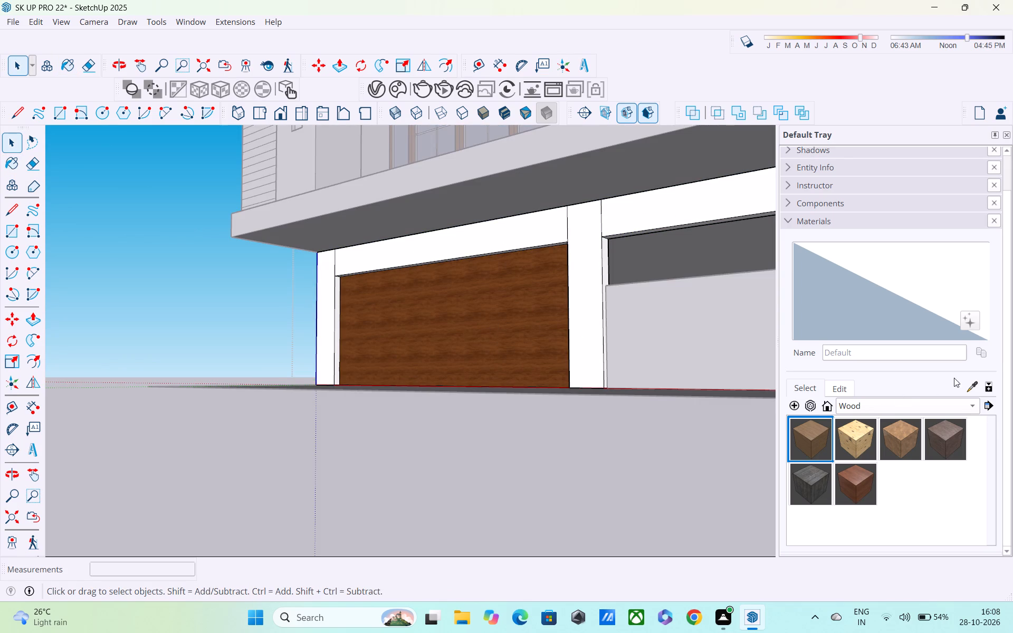
{"action": "left_click", "coordinate": [972, 385]}
{"action": "left_click", "coordinate": [748, 195]}
{"action": "left_click", "coordinate": [525, 303]}
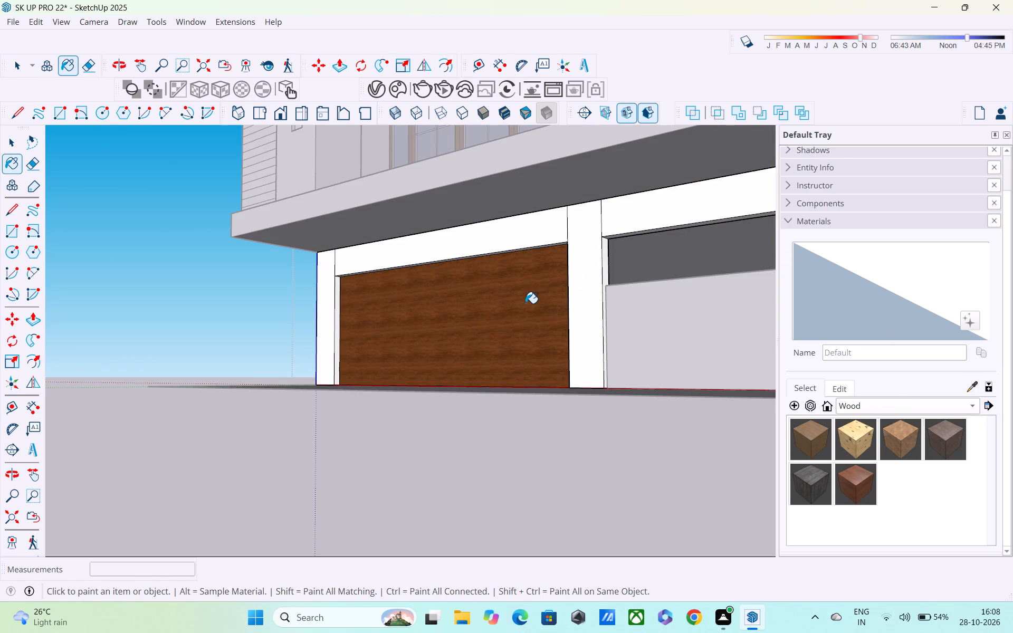
Examine the blank ground-floor panel and its recess from several angles.
{"action": "middle_click_drag", "start_coordinate": [543, 327], "coordinate": [478, 391]}
{"action": "key", "text": "space"}
{"action": "scroll", "coordinate": [463, 366], "scroll_direction": "up", "scroll_amount": 7}
{"action": "middle_click_drag", "start_coordinate": [463, 359], "coordinate": [473, 327]}
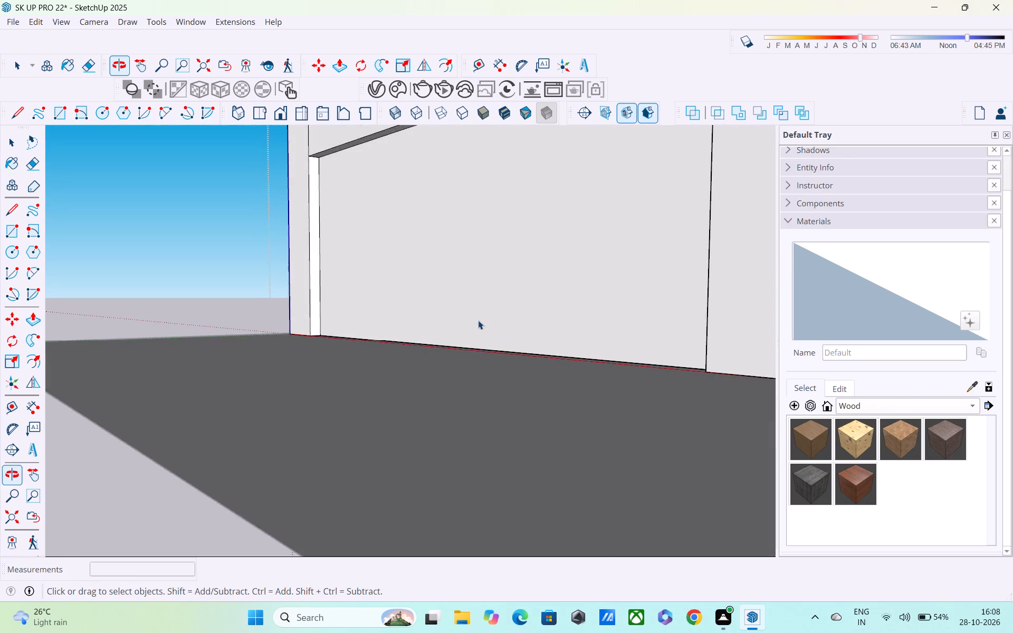
{"action": "scroll", "coordinate": [474, 332], "scroll_direction": "down", "scroll_amount": 4}
{"action": "middle_click_drag", "start_coordinate": [473, 332], "coordinate": [382, 379]}
{"action": "scroll", "coordinate": [382, 379], "scroll_direction": "down", "scroll_amount": 5}
{"action": "middle_click_drag", "start_coordinate": [381, 381], "coordinate": [612, 299]}
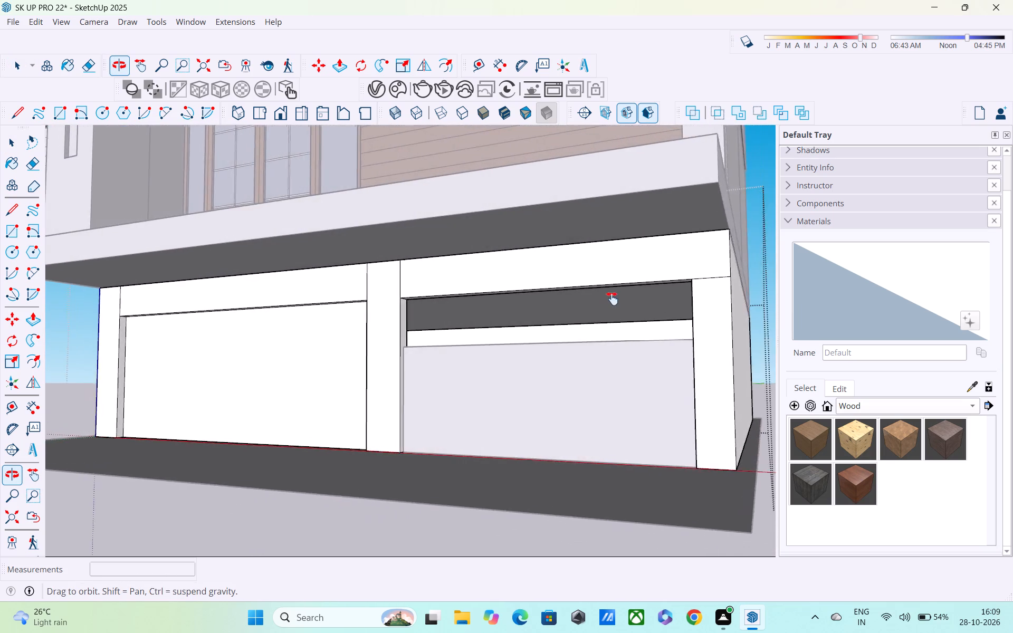
{"action": "middle_click_drag", "start_coordinate": [612, 299], "coordinate": [747, 281]}
{"action": "middle_click_drag", "start_coordinate": [570, 328], "coordinate": [409, 351]}
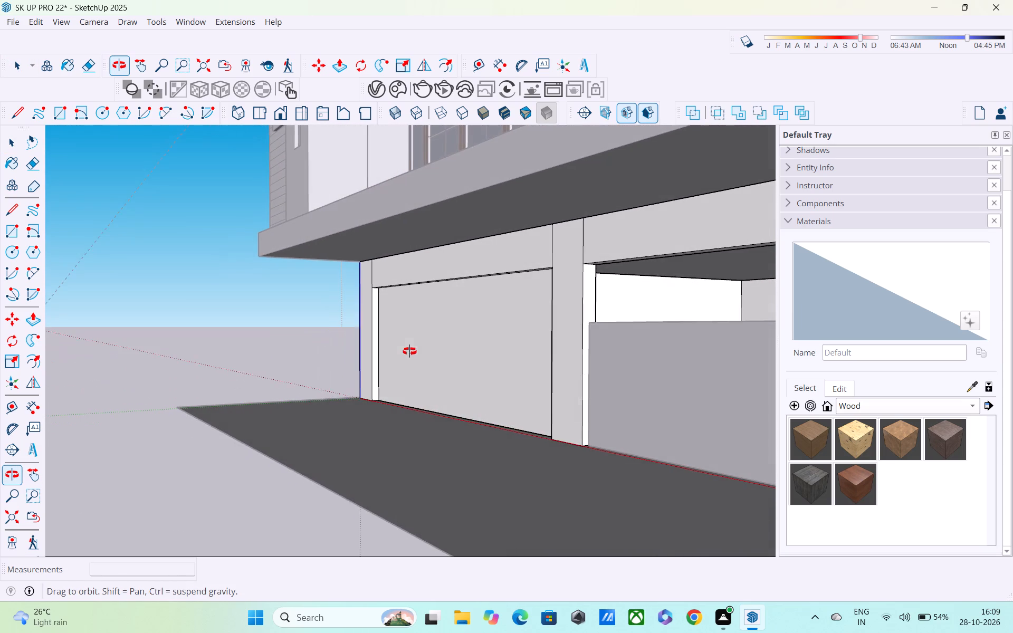
{"action": "middle_click_drag", "start_coordinate": [409, 351], "coordinate": [409, 352]}
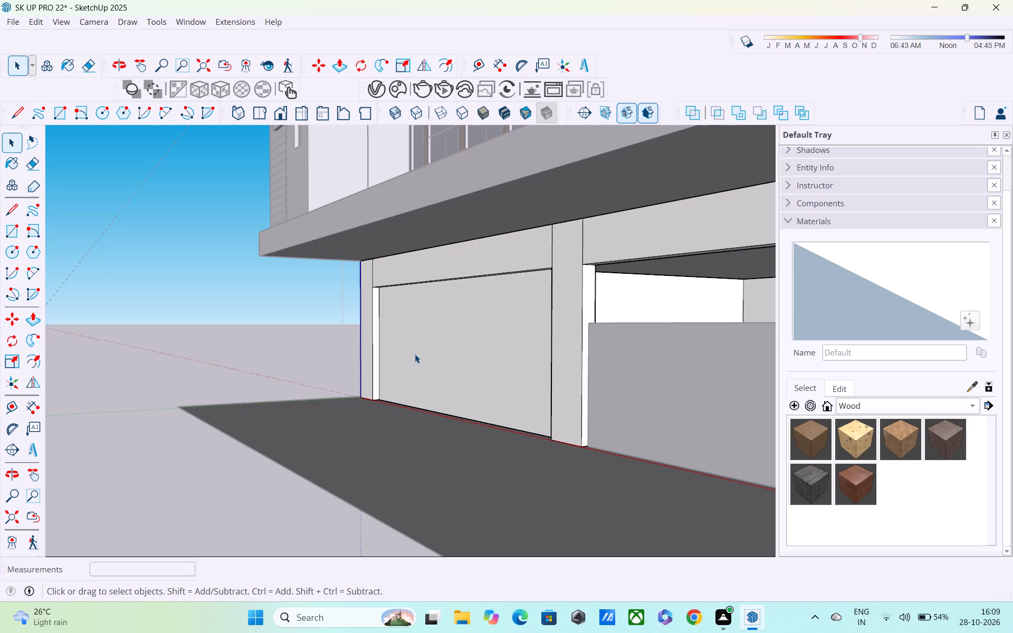
Copy the ground-floor panel's bottom edge 8' up to its top edge and divide the span into 20 equal boards.
{"action": "scroll", "coordinate": [410, 241], "scroll_direction": "up", "scroll_amount": 1}
{"action": "middle_click_drag", "start_coordinate": [529, 332], "coordinate": [528, 333]}
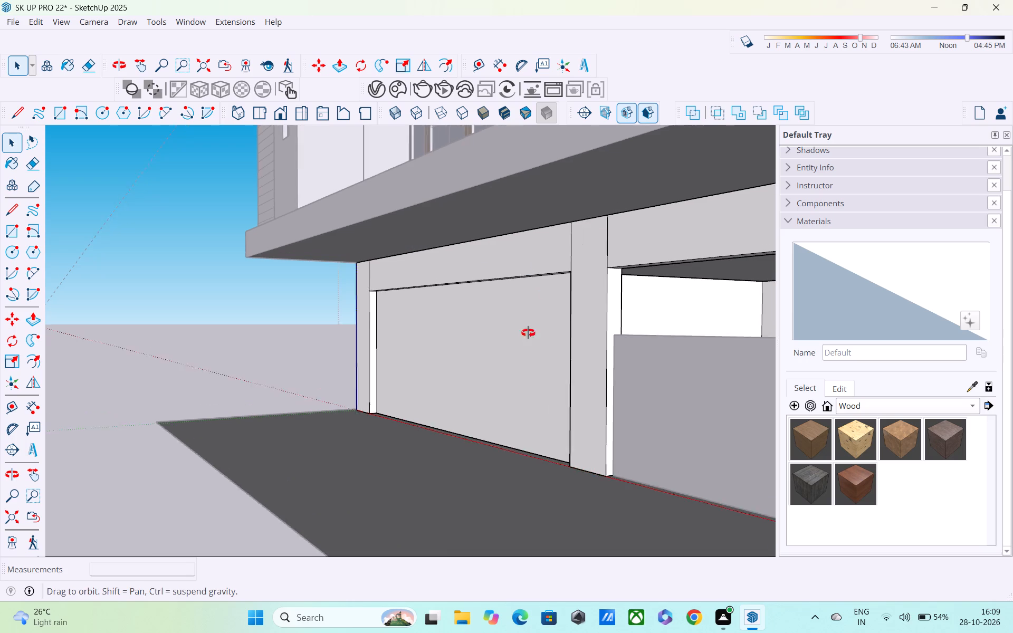
{"action": "middle_click_drag", "start_coordinate": [528, 333], "coordinate": [499, 371]}
{"action": "scroll", "coordinate": [493, 441], "scroll_direction": "up", "scroll_amount": 10}
{"action": "left_click", "coordinate": [500, 440]}
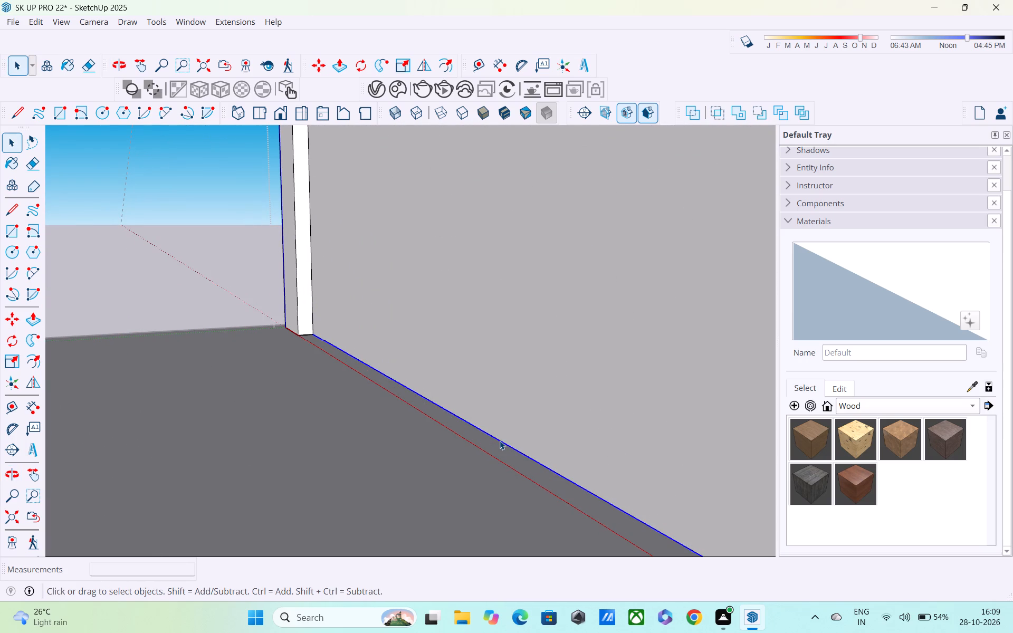
{"action": "key", "text": "m"}
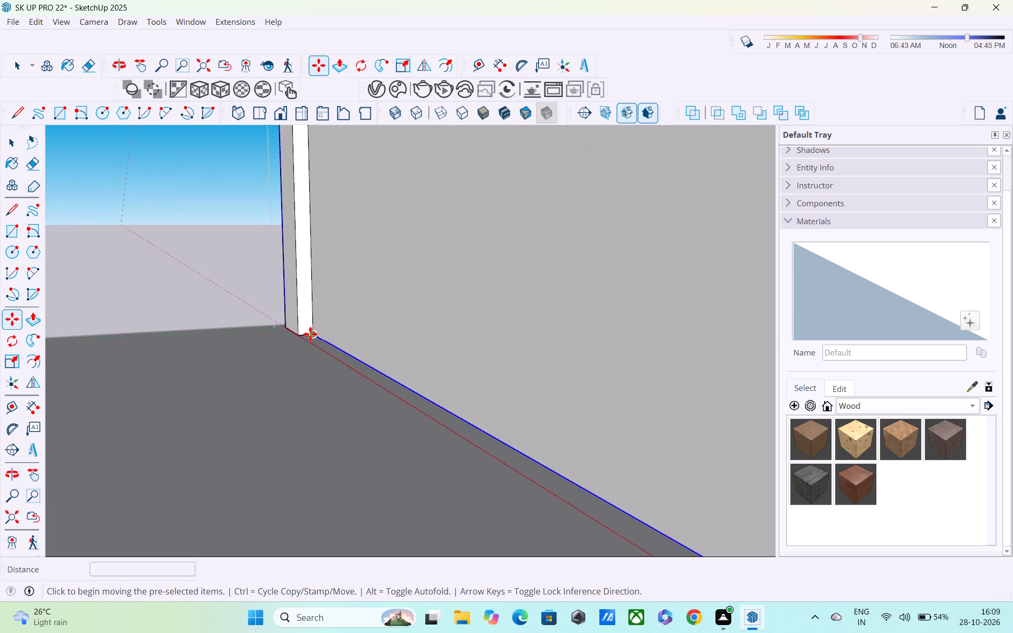
{"action": "left_click", "coordinate": [310, 334]}
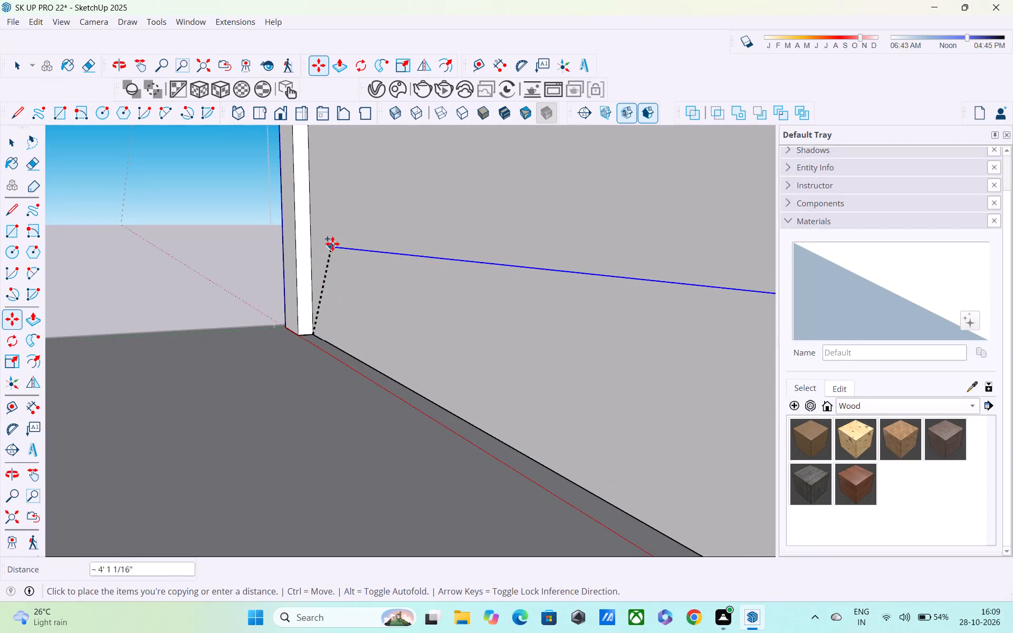
{"action": "middle_click_drag", "start_coordinate": [332, 244], "coordinate": [330, 384], "text": "shift"}
{"action": "middle_click_drag", "start_coordinate": [321, 258], "coordinate": [369, 189]}
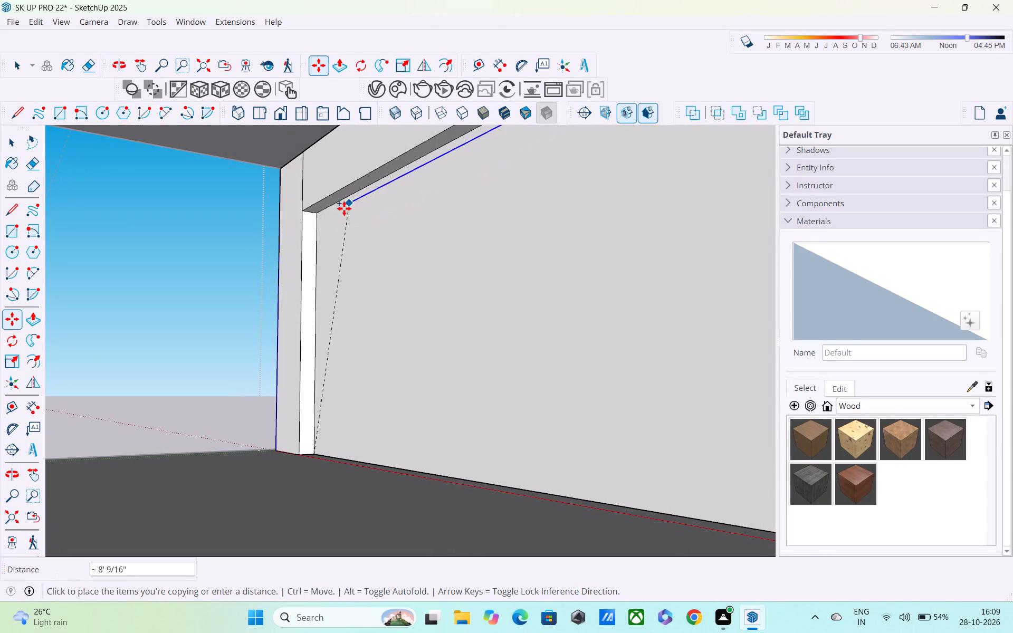
{"action": "left_click", "coordinate": [321, 214]}
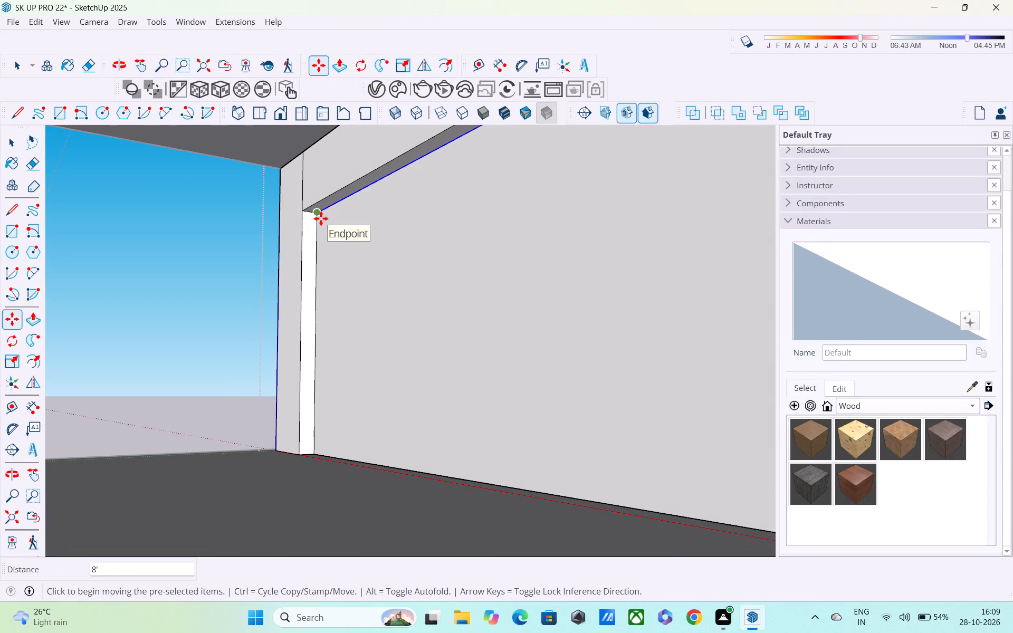
{"action": "type", "text": "/20"}
{"action": "key", "text": "Return"}
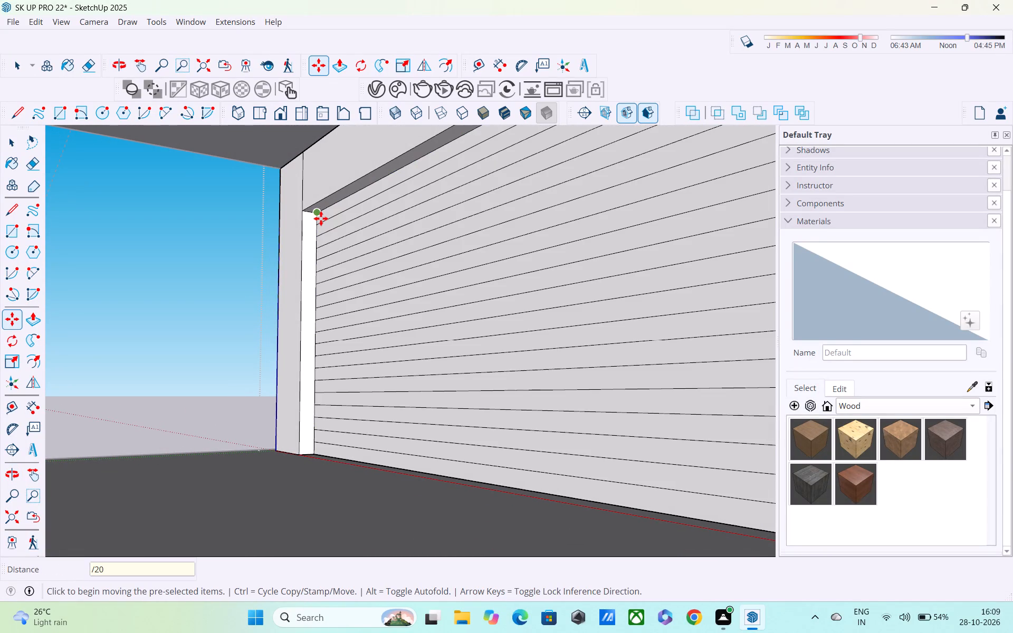
Paint the lowest five boards of the ground-floor panel with Wood_Veneer_15_1K.
{"action": "scroll", "coordinate": [351, 234], "scroll_direction": "down", "scroll_amount": 6}
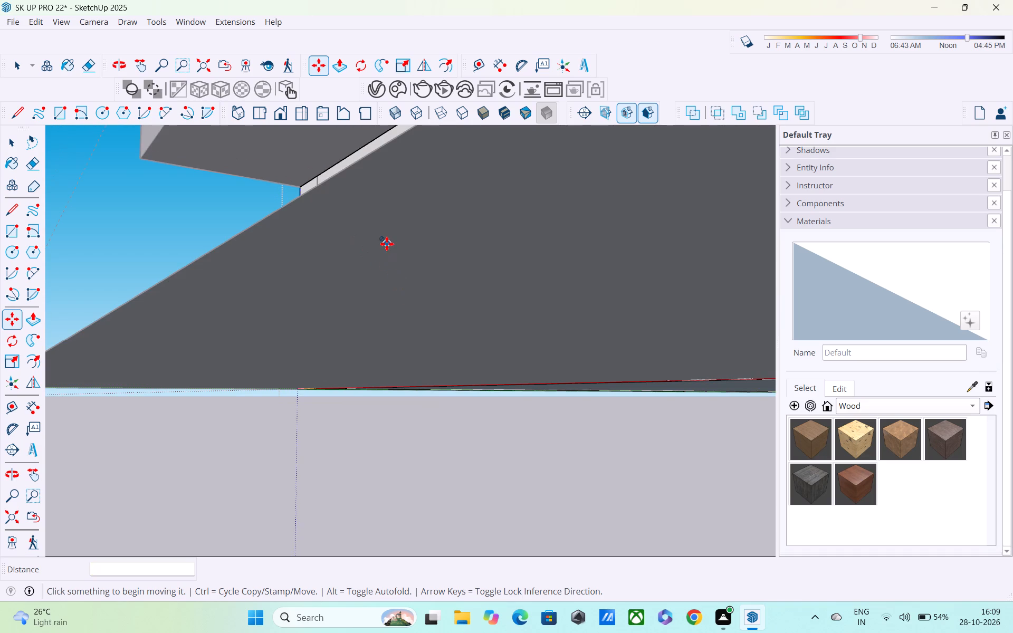
{"action": "middle_click_drag", "start_coordinate": [387, 244], "coordinate": [479, 507], "text": "shift"}
{"action": "scroll", "coordinate": [479, 507], "scroll_direction": "down", "scroll_amount": 1}
{"action": "middle_click_drag", "start_coordinate": [479, 386], "coordinate": [682, 632], "text": "shift"}
{"action": "scroll", "coordinate": [466, 145], "scroll_direction": "down", "scroll_amount": 6}
{"action": "middle_click_drag", "start_coordinate": [466, 156], "coordinate": [564, 438], "text": "shift"}
{"action": "middle_click_drag", "start_coordinate": [555, 422], "coordinate": [550, 374]}
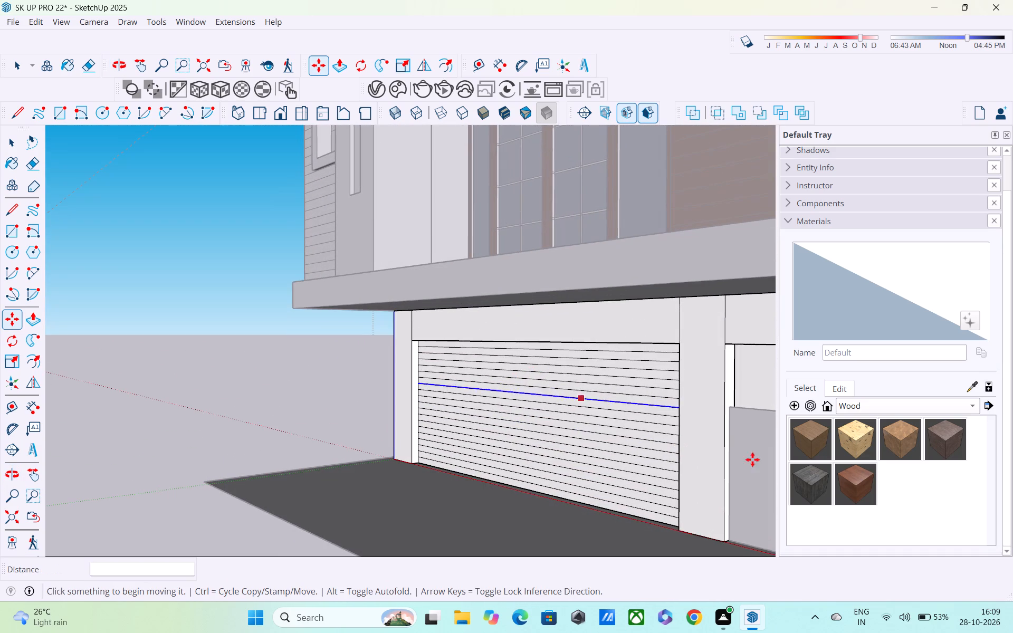
{"action": "left_click", "coordinate": [852, 473]}
{"action": "scroll", "coordinate": [665, 506], "scroll_direction": "up", "scroll_amount": 6}
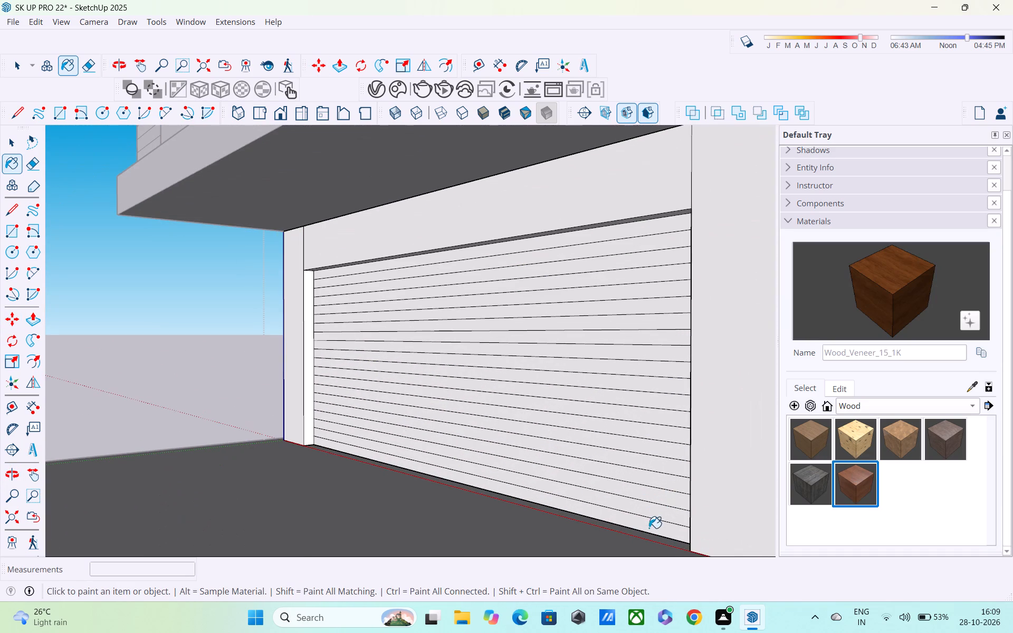
{"action": "left_click", "coordinate": [649, 528]}
{"action": "left_click", "coordinate": [650, 510]}
{"action": "left_click", "coordinate": [651, 495]}
{"action": "left_click", "coordinate": [651, 481]}
{"action": "left_click", "coordinate": [651, 458]}
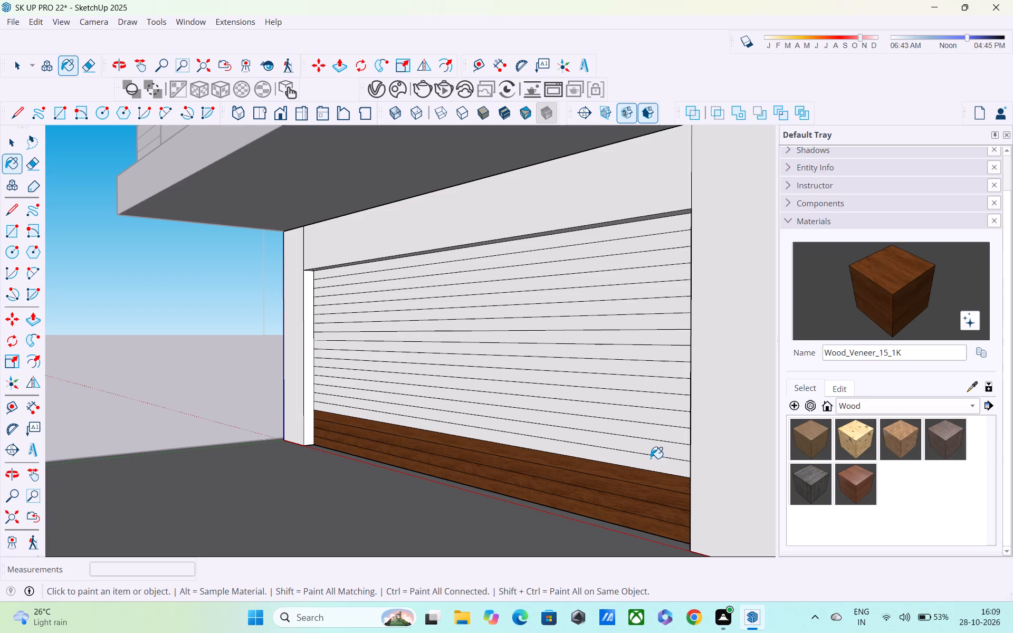
Paint the remaining fifteen boards of the ground-floor panel with Wood_Veneer_15_1K, working up to the top edge.
{"action": "left_click", "coordinate": [651, 442]}
{"action": "left_click", "coordinate": [653, 426]}
{"action": "left_click", "coordinate": [656, 412]}
{"action": "left_click", "coordinate": [657, 399]}
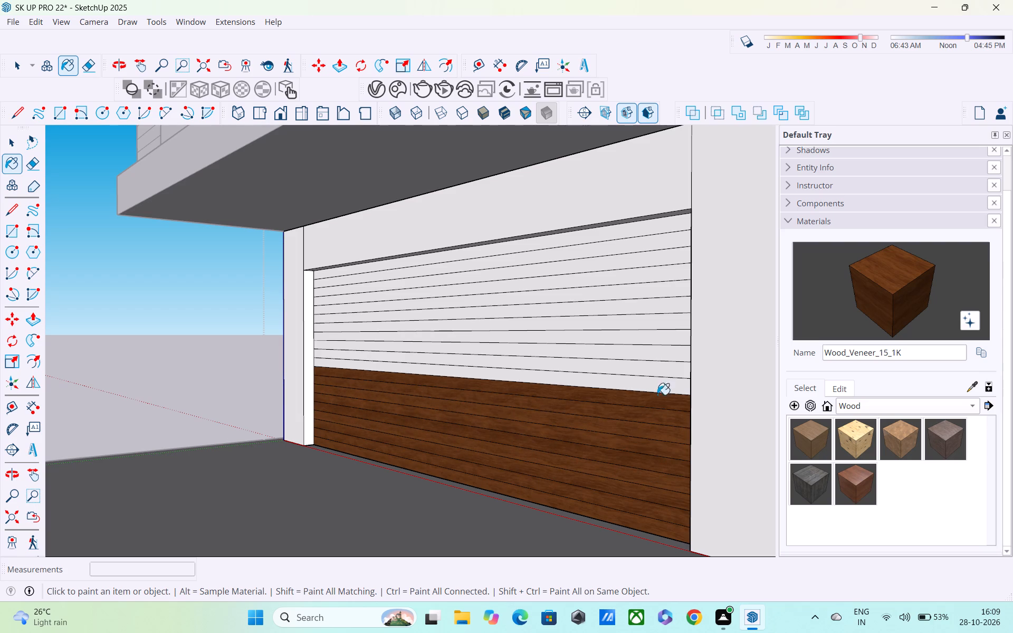
{"action": "left_click", "coordinate": [658, 381]}
{"action": "left_click", "coordinate": [658, 366]}
{"action": "left_click", "coordinate": [661, 349]}
{"action": "left_click", "coordinate": [661, 338]}
{"action": "left_click", "coordinate": [662, 323]}
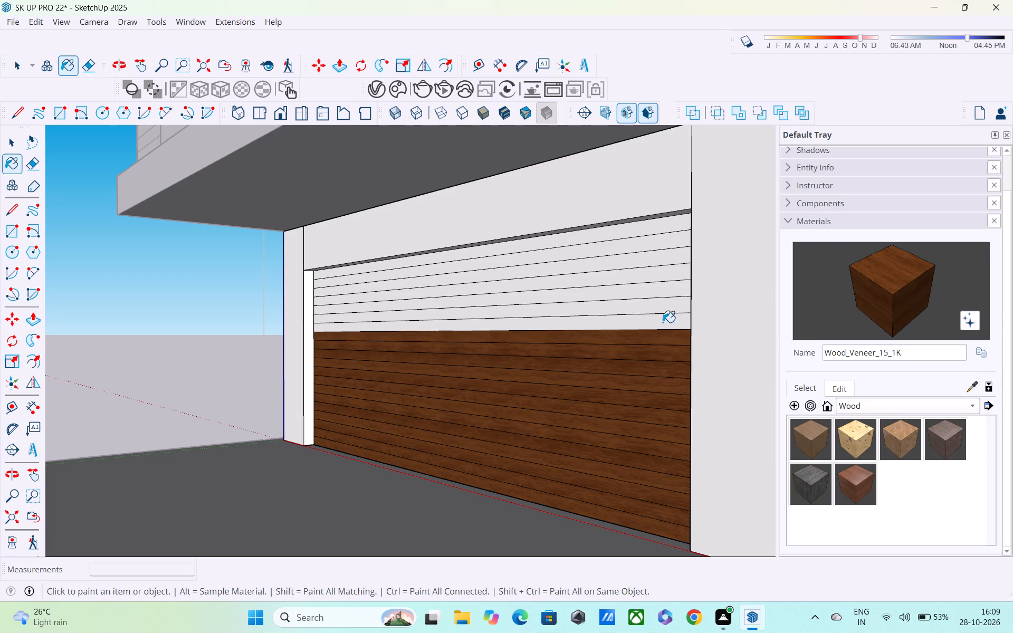
{"action": "left_click", "coordinate": [664, 308]}
{"action": "left_click", "coordinate": [667, 290]}
{"action": "left_click", "coordinate": [668, 266]}
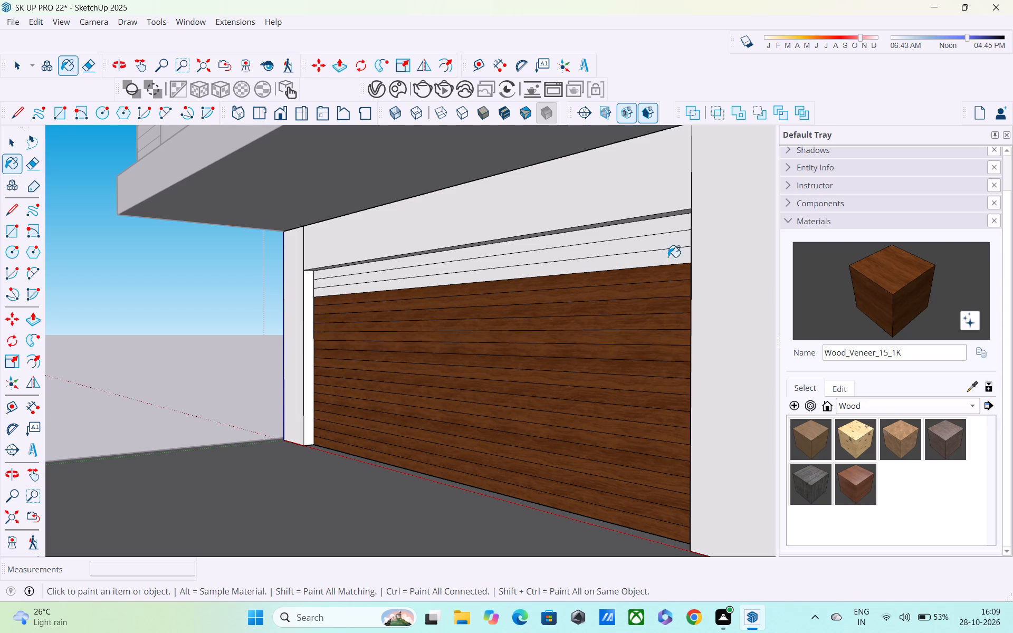
{"action": "left_click", "coordinate": [668, 251]}
{"action": "left_click", "coordinate": [670, 238]}
{"action": "left_click", "coordinate": [669, 220]}
Examine the clad ground-floor panel and the adjoining open bay from several angles.
{"action": "scroll", "coordinate": [672, 260], "scroll_direction": "down", "scroll_amount": 4}
{"action": "middle_click_drag", "start_coordinate": [670, 284], "coordinate": [626, 313]}
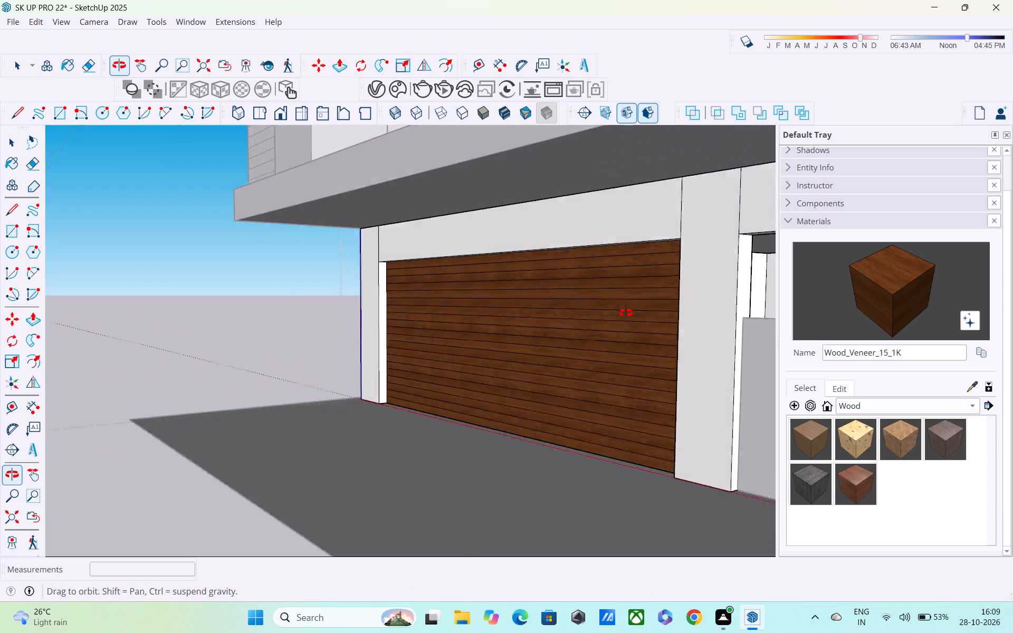
{"action": "middle_click_drag", "start_coordinate": [626, 313], "coordinate": [577, 318]}
{"action": "scroll", "coordinate": [577, 318], "scroll_direction": "up", "scroll_amount": 1}
{"action": "scroll", "coordinate": [575, 313], "scroll_direction": "down", "scroll_amount": 7}
{"action": "middle_click_drag", "start_coordinate": [578, 335], "coordinate": [699, 274]}
{"action": "scroll", "coordinate": [693, 286], "scroll_direction": "up", "scroll_amount": 1}
{"action": "scroll", "coordinate": [691, 287], "scroll_direction": "down", "scroll_amount": 6}
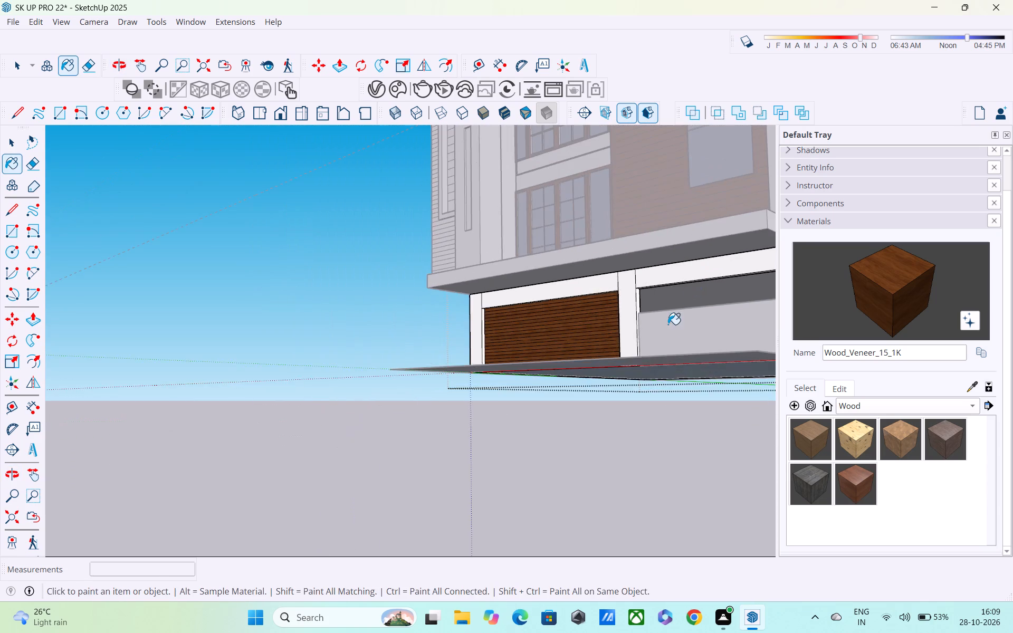
{"action": "middle_click_drag", "start_coordinate": [665, 328], "coordinate": [708, 359]}
{"action": "scroll", "coordinate": [675, 361], "scroll_direction": "up", "scroll_amount": 2}
{"action": "middle_click_drag", "start_coordinate": [668, 360], "coordinate": [576, 361], "text": "shift"}
{"action": "scroll", "coordinate": [576, 361], "scroll_direction": "down", "scroll_amount": 1, "text": "shift"}
{"action": "scroll", "coordinate": [575, 361], "scroll_direction": "up", "scroll_amount": 1}
{"action": "scroll", "coordinate": [572, 359], "scroll_direction": "down", "scroll_amount": 3}
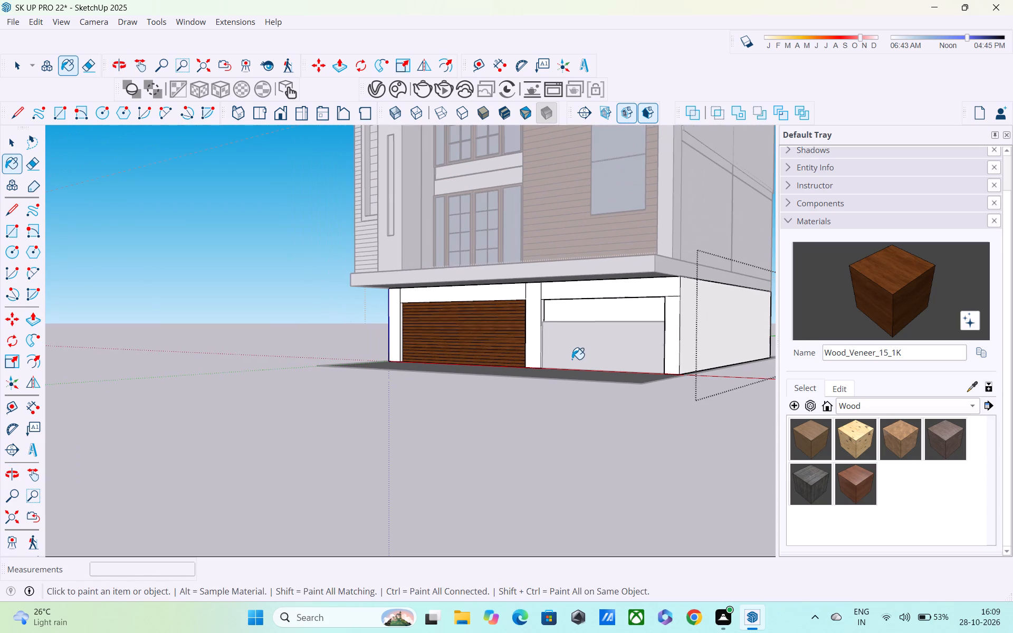
Exit the ground-floor wall group and check that the low wall's face in the adjoining bay can be selected.
{"action": "key", "text": "space"}
{"action": "scroll", "coordinate": [567, 354], "scroll_direction": "up", "scroll_amount": 3}
{"action": "middle_click_drag", "start_coordinate": [561, 349], "coordinate": [570, 406]}
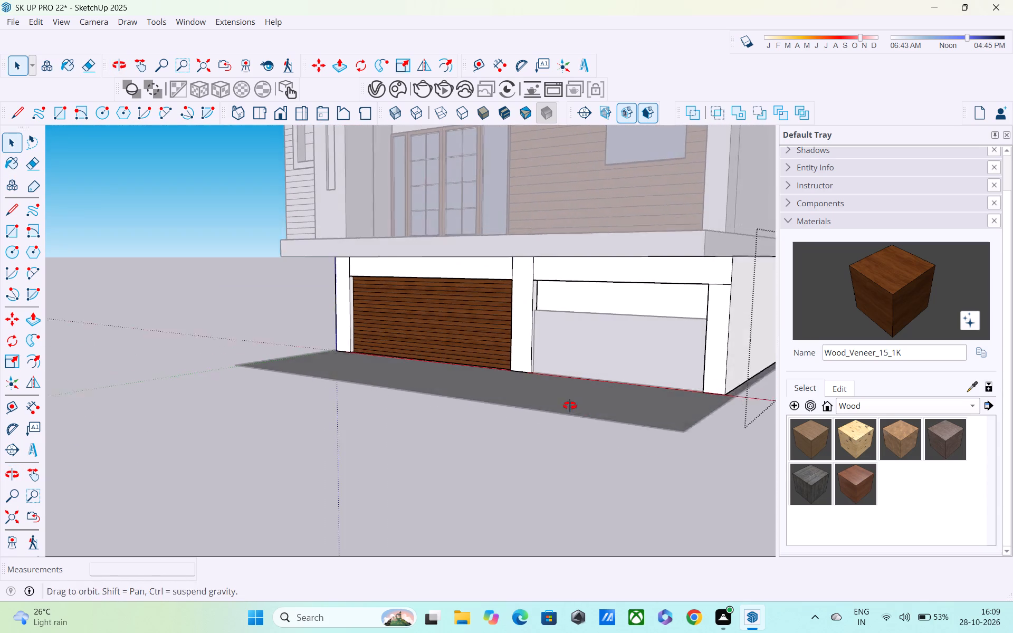
{"action": "middle_click_drag", "start_coordinate": [570, 406], "coordinate": [570, 406]}
{"action": "scroll", "coordinate": [588, 321], "scroll_direction": "up", "scroll_amount": 2}
{"action": "double_click", "coordinate": [588, 322]}
{"action": "left_click", "coordinate": [183, 444]}
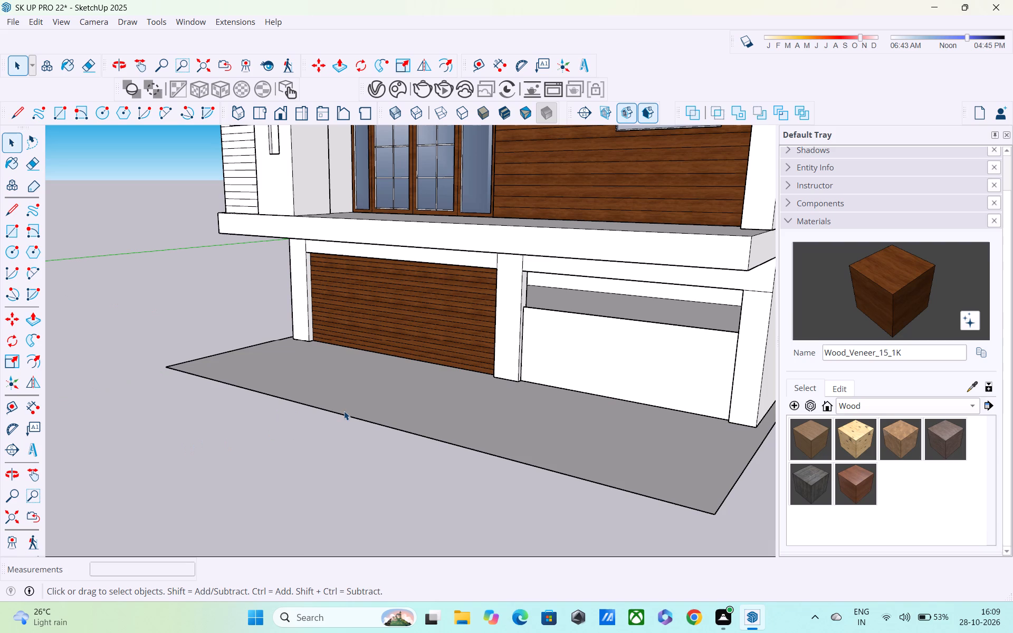
{"action": "double_click", "coordinate": [560, 324]}
{"action": "scroll", "coordinate": [572, 338], "scroll_direction": "up", "scroll_amount": 4}
{"action": "middle_click_drag", "start_coordinate": [571, 333], "coordinate": [550, 296]}
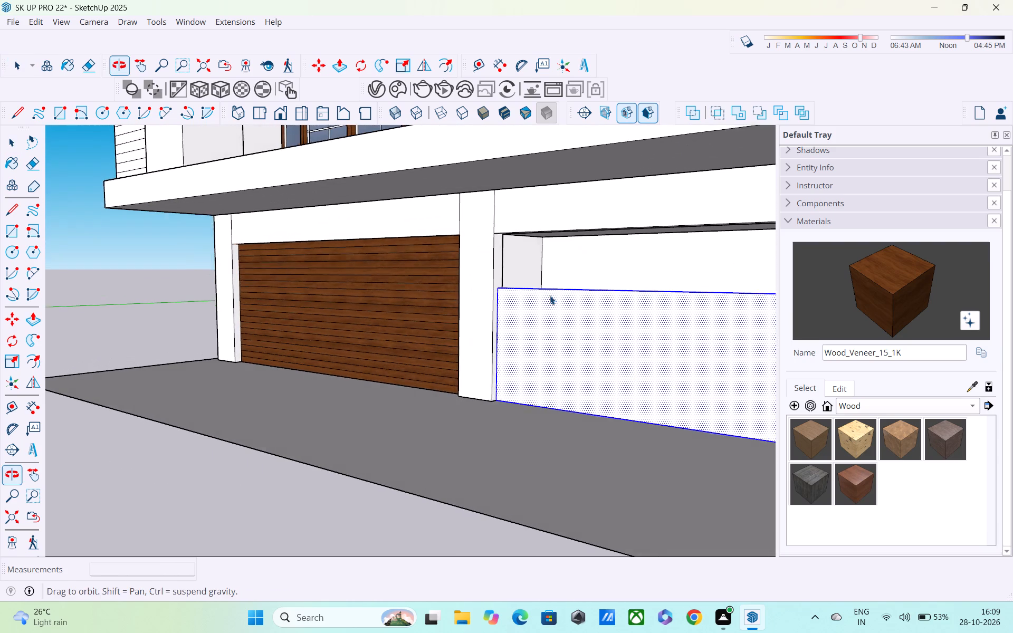
{"action": "key", "text": "space"}
{"action": "left_click", "coordinate": [144, 279]}
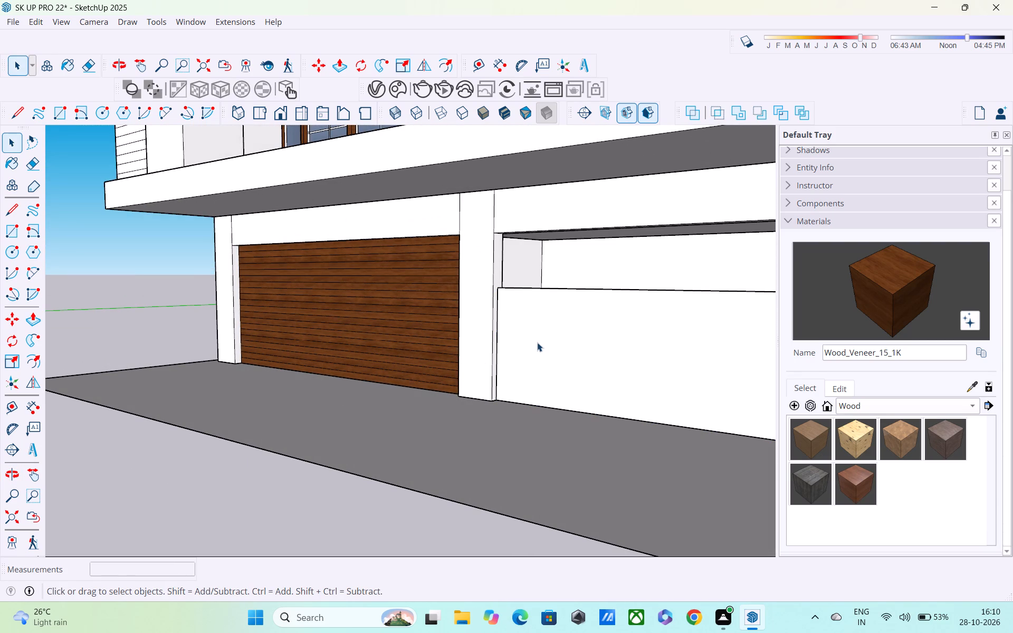
Copy the low wall's top edge down to its base and divide the span into 10 equal boards.
{"action": "middle_click_drag", "start_coordinate": [537, 336], "coordinate": [475, 324]}
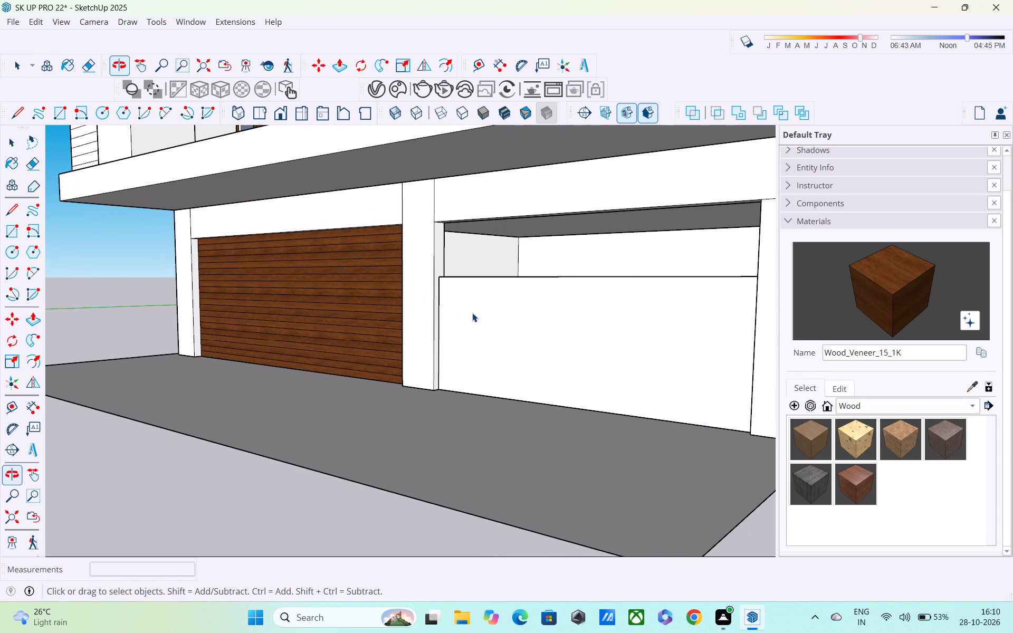
{"action": "left_click", "coordinate": [492, 275]}
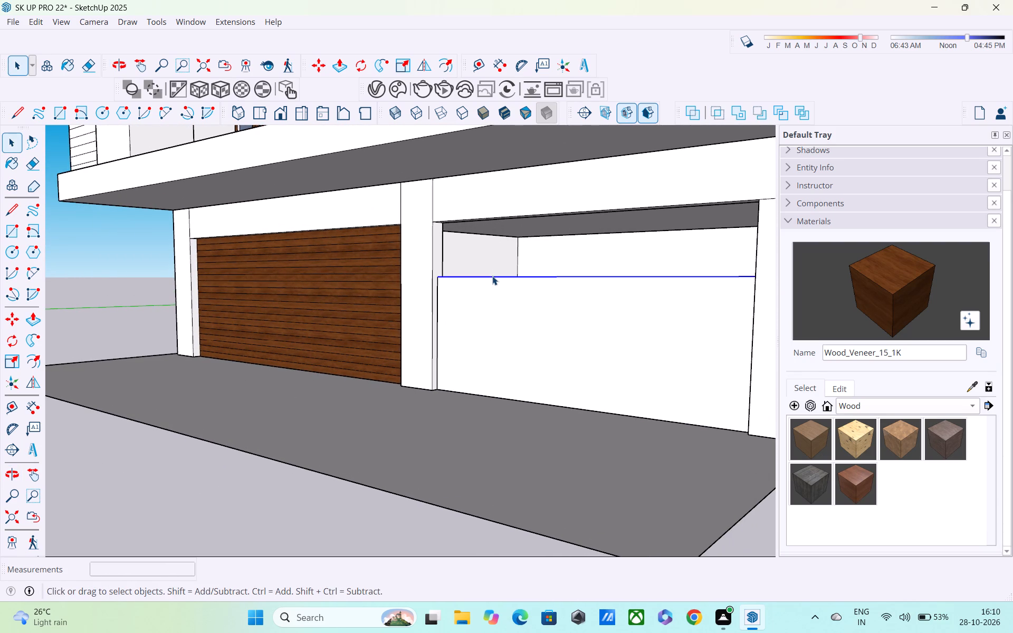
{"action": "key", "text": "m"}
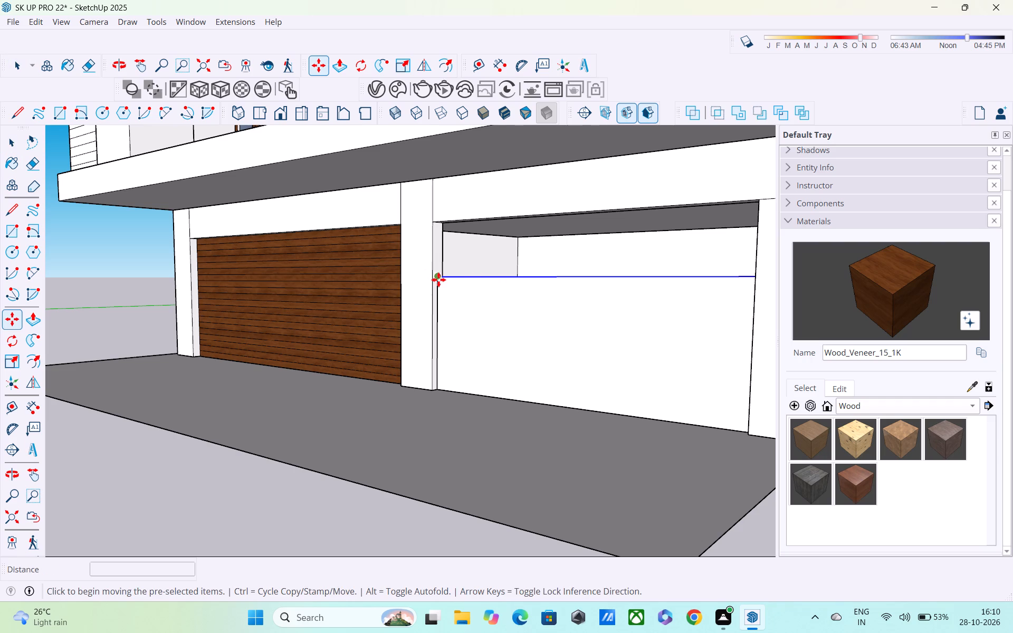
{"action": "left_click", "coordinate": [438, 280]}
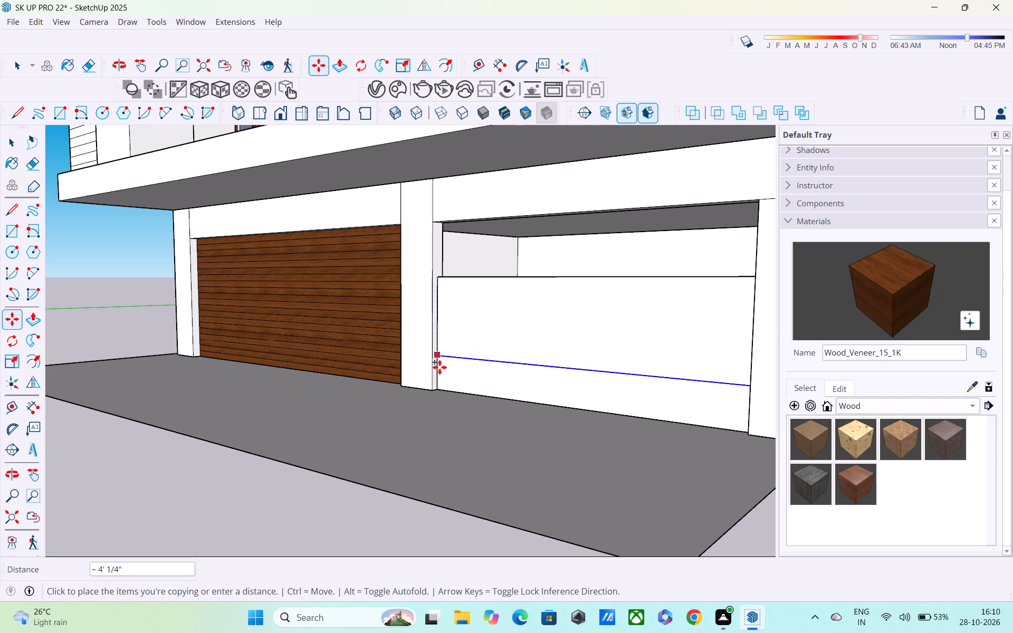
{"action": "left_click", "coordinate": [439, 392]}
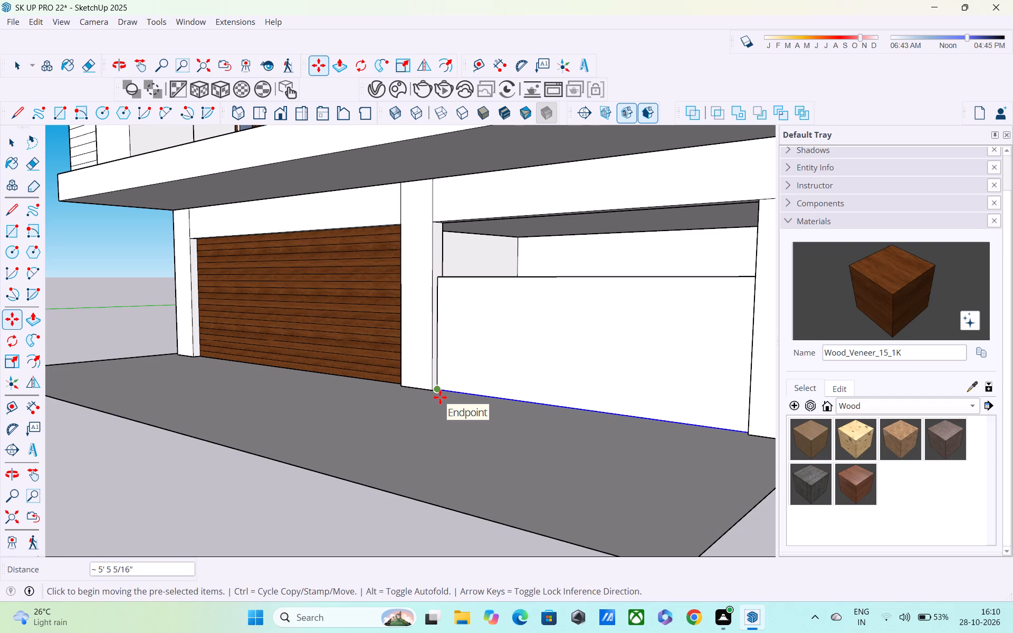
{"action": "type", "text": "/10"}
{"action": "key", "text": "Return"}
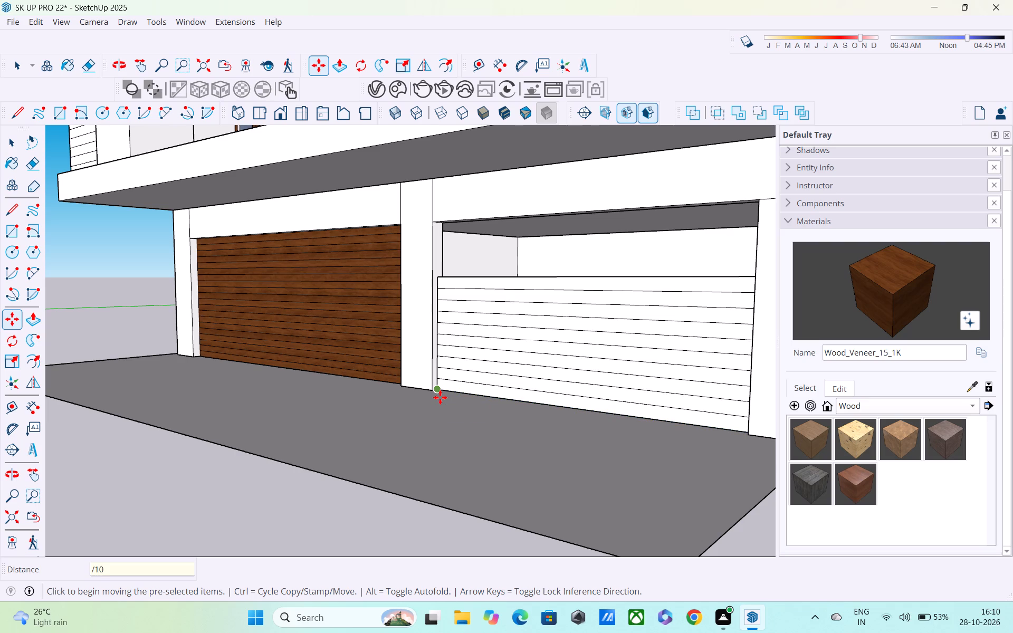
Change the division of the low wall to 8 equal boards.
{"action": "key", "text": "slash"}
{"action": "key", "text": "8"}
{"action": "key", "text": "Return"}
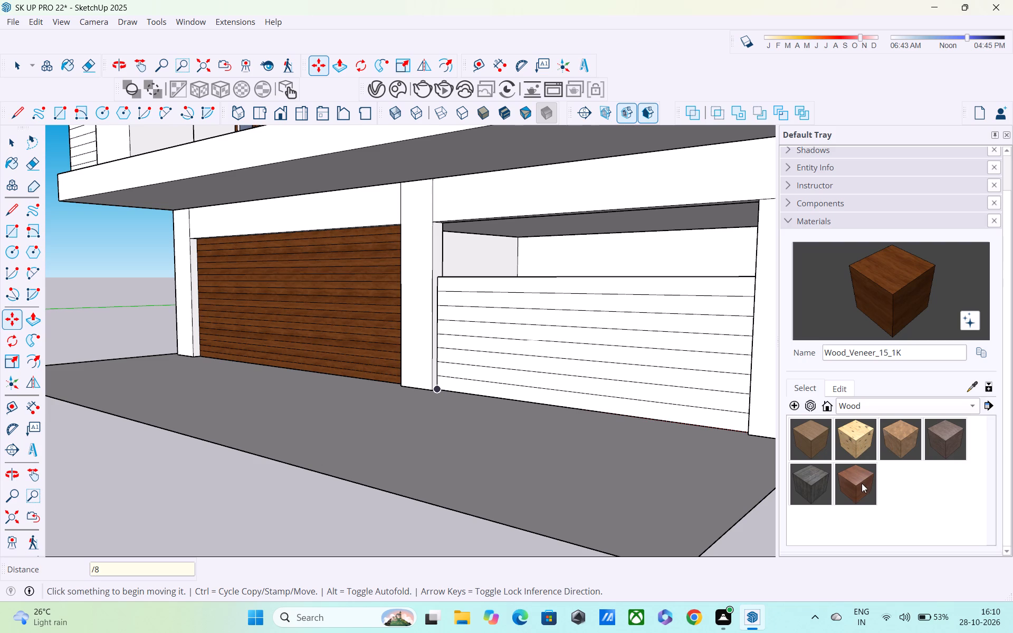
Paint all eight boards of the low wall with Wood_Floor_01_1K from top to bottom.
{"action": "left_click", "coordinate": [901, 430]}
{"action": "left_click", "coordinate": [656, 290]}
{"action": "left_click", "coordinate": [655, 297]}
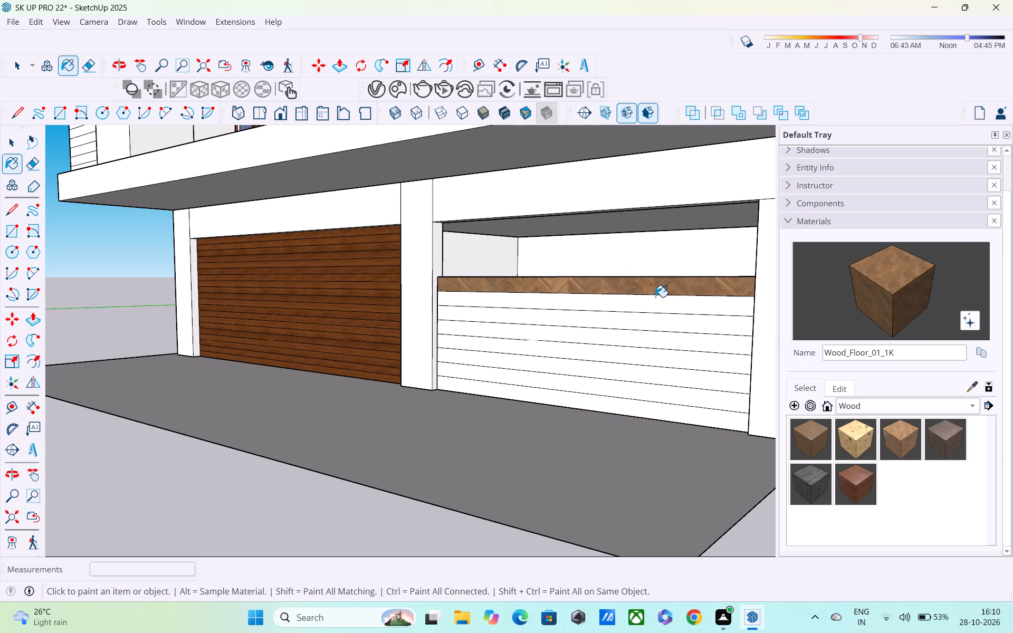
{"action": "left_click", "coordinate": [655, 304]}
{"action": "left_click", "coordinate": [656, 325]}
{"action": "left_click", "coordinate": [657, 338]}
{"action": "left_click", "coordinate": [658, 344]}
{"action": "left_click", "coordinate": [660, 362]}
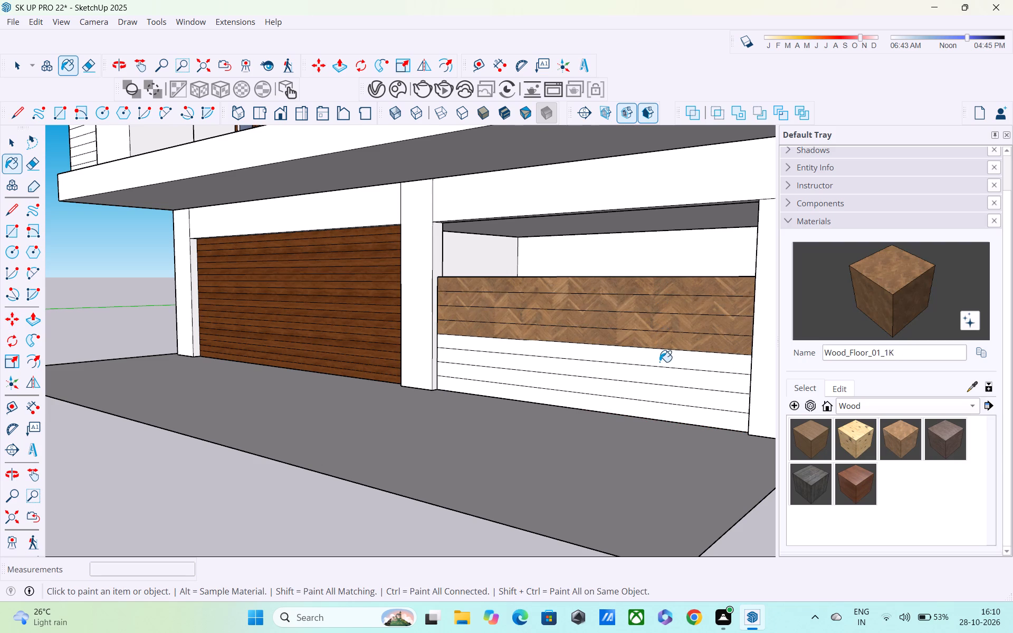
{"action": "left_click", "coordinate": [660, 367]}
{"action": "left_click", "coordinate": [661, 378]}
{"action": "left_click", "coordinate": [661, 393]}
{"action": "left_click", "coordinate": [662, 408]}
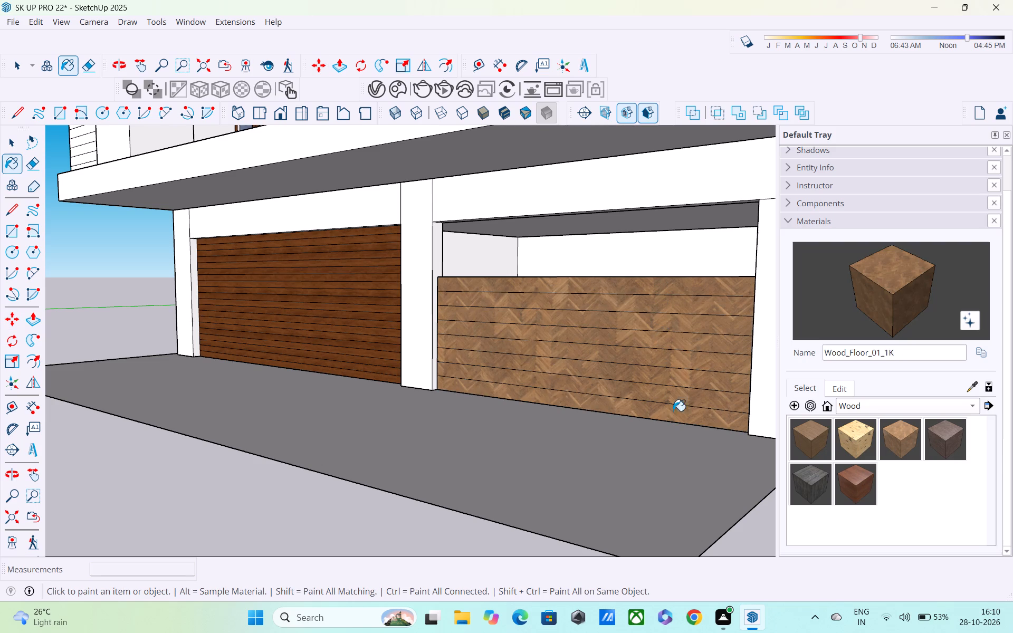
Recolour the Wood_Floor_01_1K material to a darker, redder brown.
{"action": "left_click", "coordinate": [830, 393]}
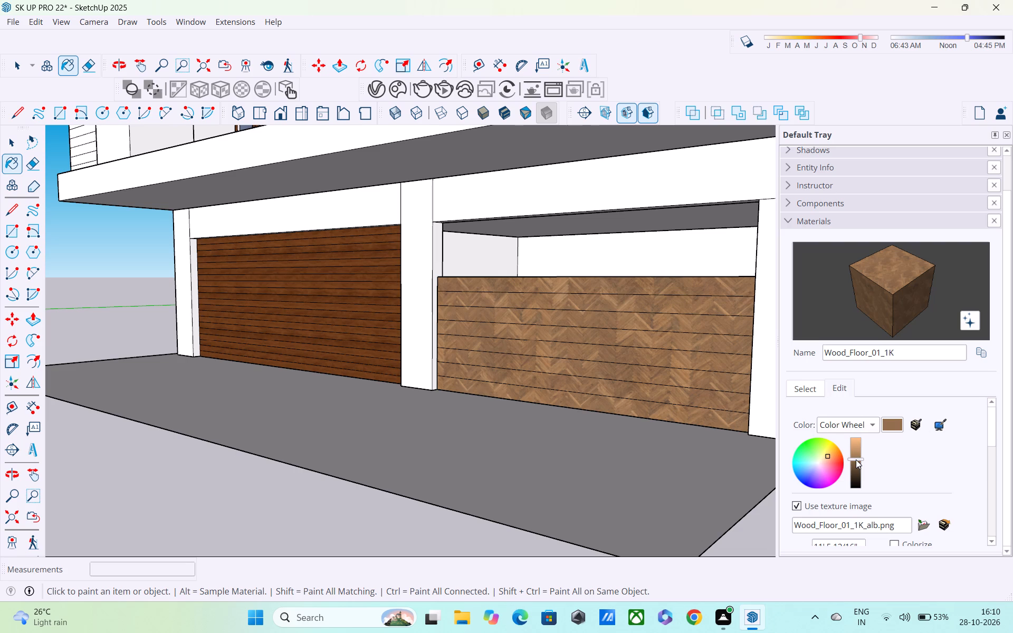
{"action": "left_click", "coordinate": [856, 460]}
{"action": "left_click", "coordinate": [828, 457]}
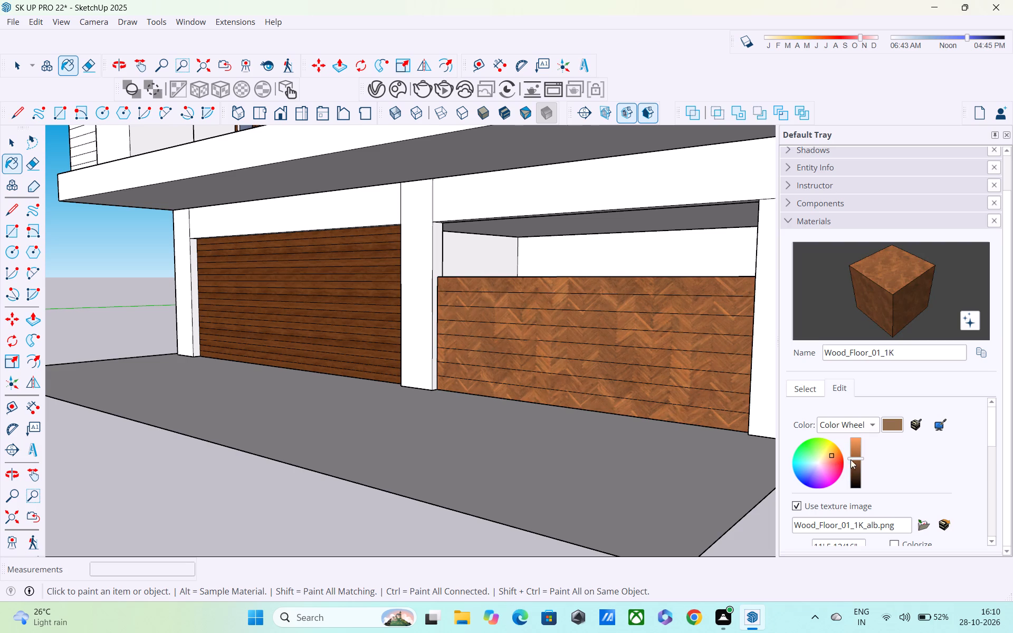
{"action": "left_click_drag", "start_coordinate": [865, 459], "coordinate": [865, 448]}
{"action": "left_click_drag", "start_coordinate": [861, 458], "coordinate": [861, 471]}
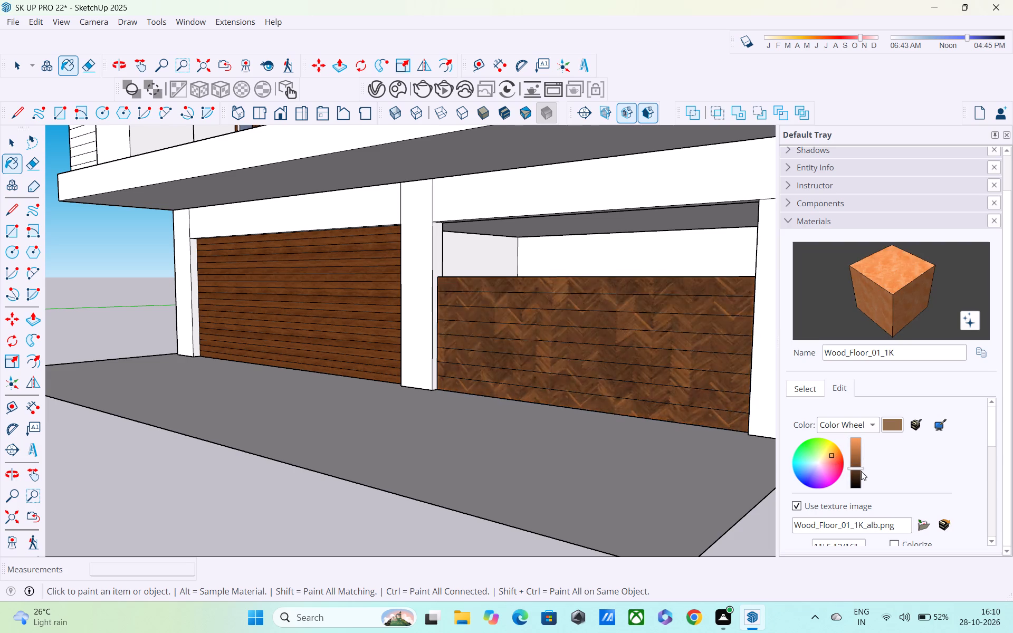
{"action": "left_click_drag", "start_coordinate": [861, 471], "coordinate": [861, 474]}
Paint the third and fourth boards from the top of the low wall with Plywood_01_1K.
{"action": "scroll", "coordinate": [614, 420], "scroll_direction": "down", "scroll_amount": 2}
{"action": "middle_click_drag", "start_coordinate": [614, 420], "coordinate": [653, 379]}
{"action": "scroll", "coordinate": [654, 371], "scroll_direction": "down", "scroll_amount": 7}
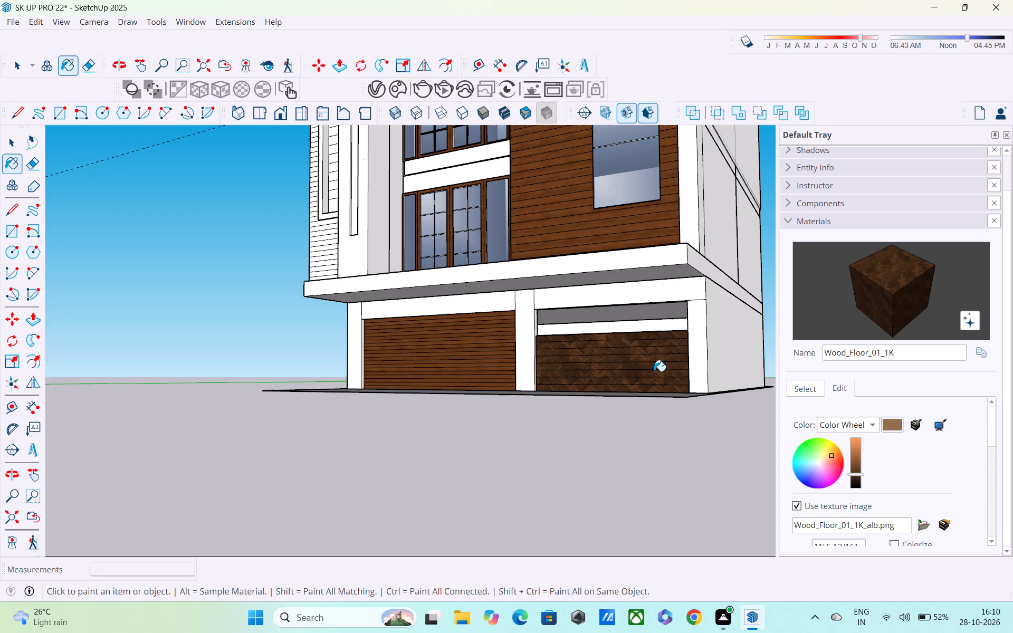
{"action": "middle_click_drag", "start_coordinate": [636, 446], "coordinate": [615, 481]}
{"action": "scroll", "coordinate": [601, 464], "scroll_direction": "down", "scroll_amount": 3}
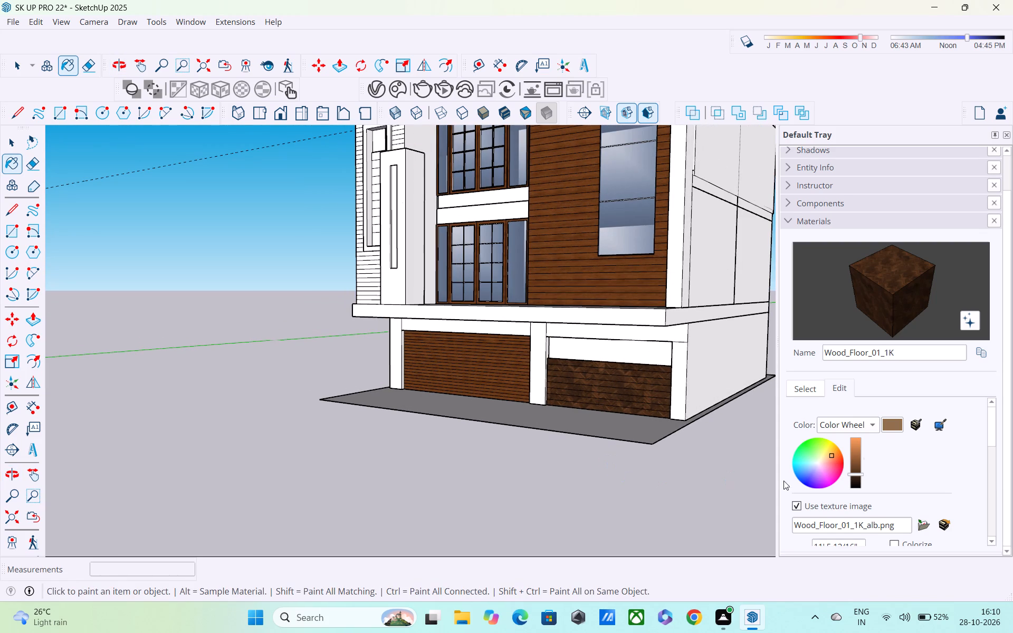
{"action": "left_click", "coordinate": [820, 392]}
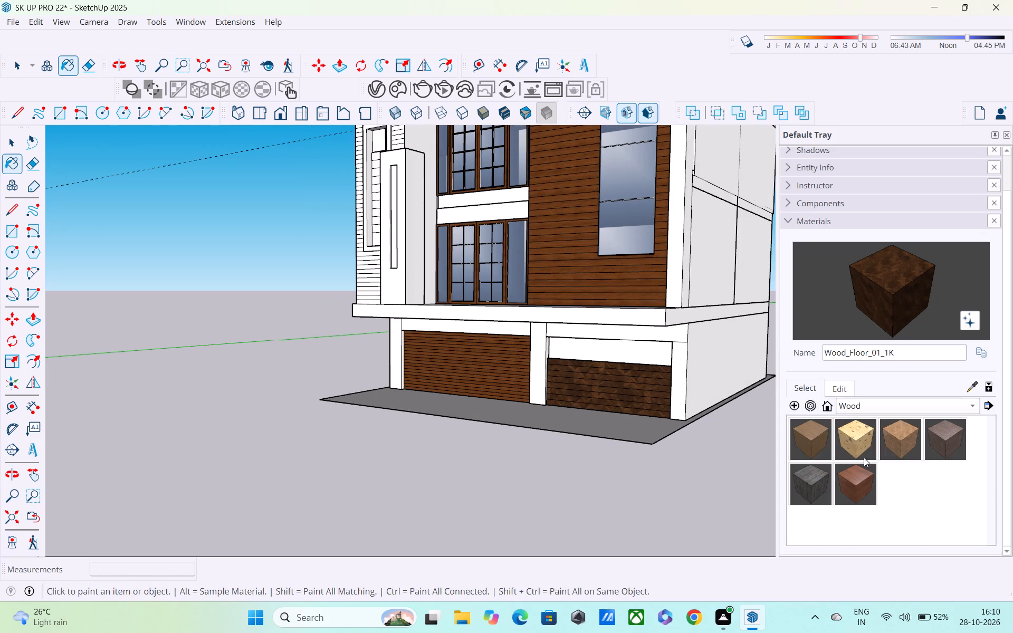
{"action": "left_click", "coordinate": [821, 430]}
{"action": "left_click", "coordinate": [605, 375]}
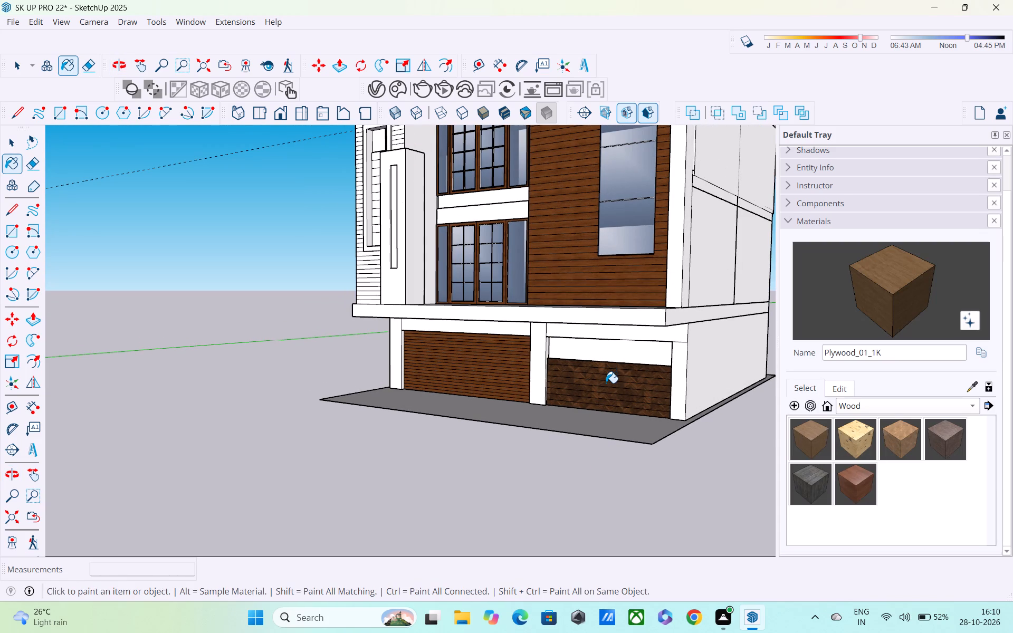
{"action": "left_click", "coordinate": [606, 383]}
{"action": "scroll", "coordinate": [615, 384], "scroll_direction": "up", "scroll_amount": 10}
{"action": "left_click", "coordinate": [617, 379]}
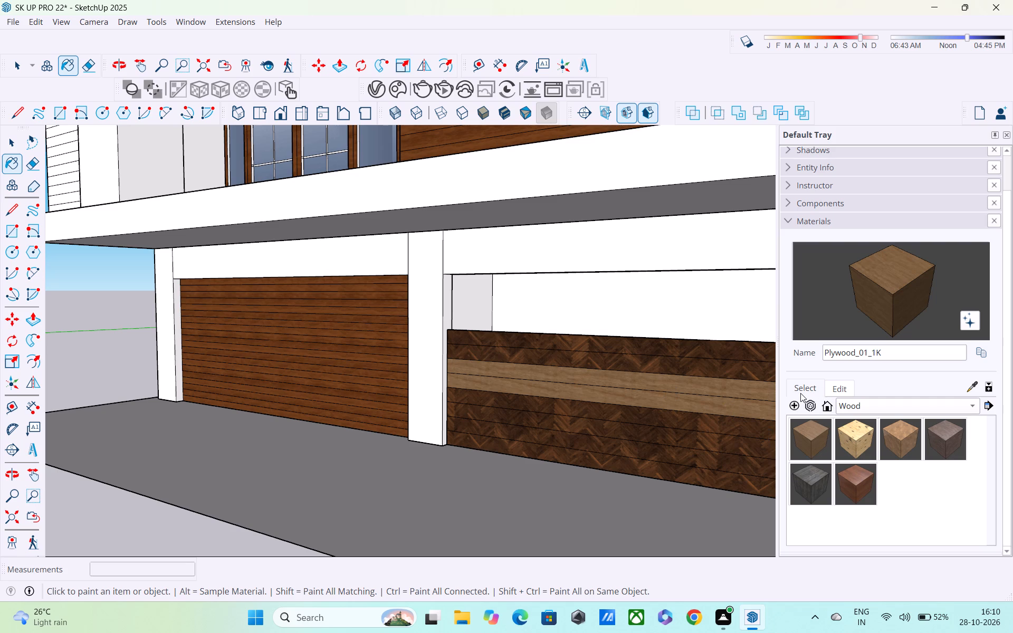
Recolour the Plywood_01_1K material to a dark reddish brown close to the neighbouring veneer panel.
{"action": "left_click", "coordinate": [842, 385]}
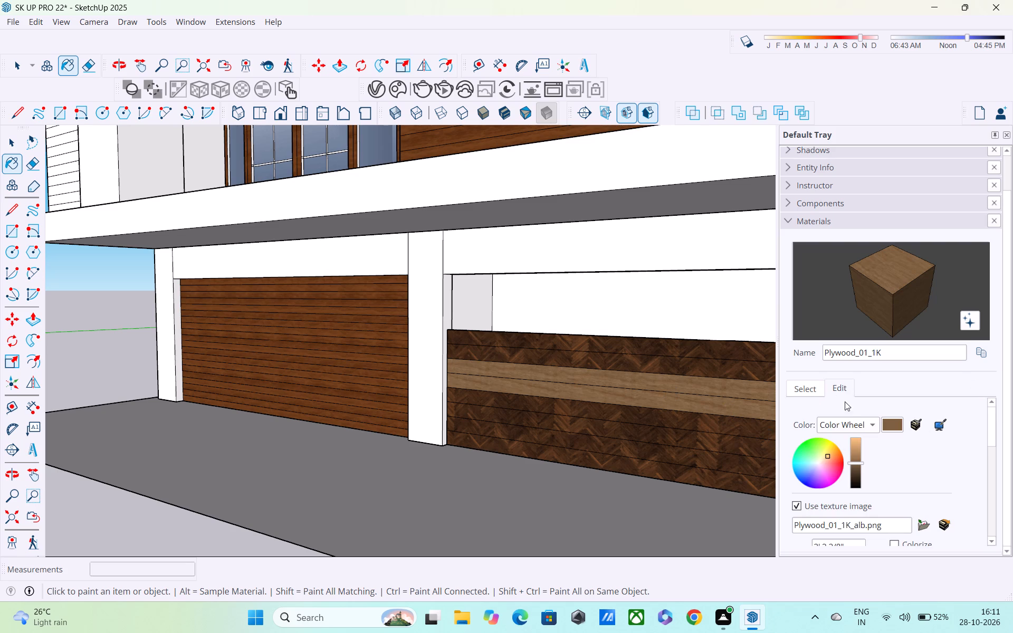
{"action": "left_click", "coordinate": [855, 463]}
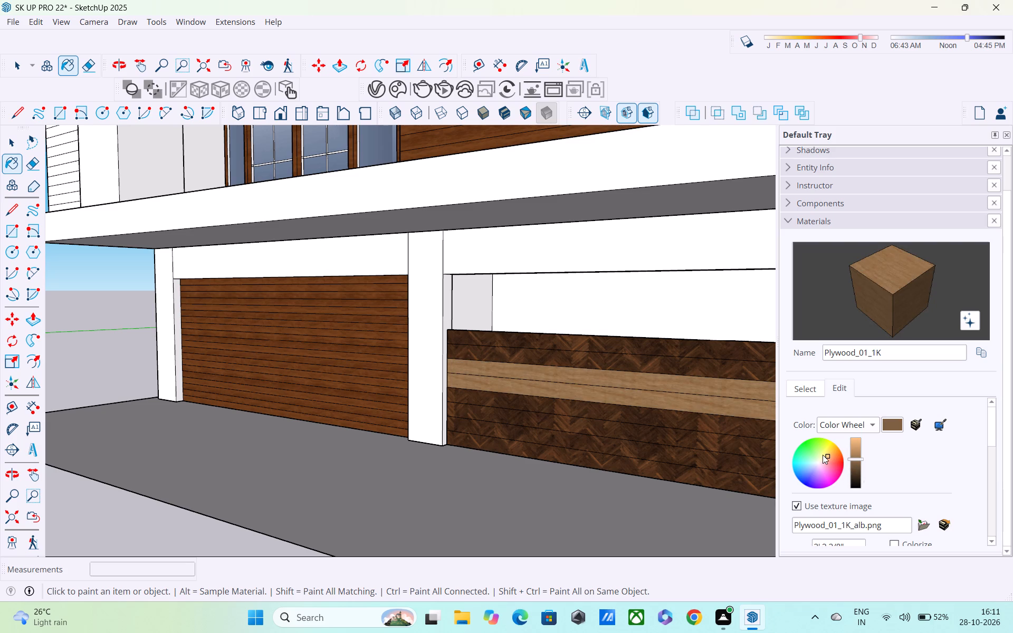
{"action": "left_click_drag", "start_coordinate": [823, 455], "coordinate": [828, 455]}
{"action": "left_click_drag", "start_coordinate": [828, 455], "coordinate": [837, 454]}
{"action": "left_click_drag", "start_coordinate": [857, 459], "coordinate": [859, 454]}
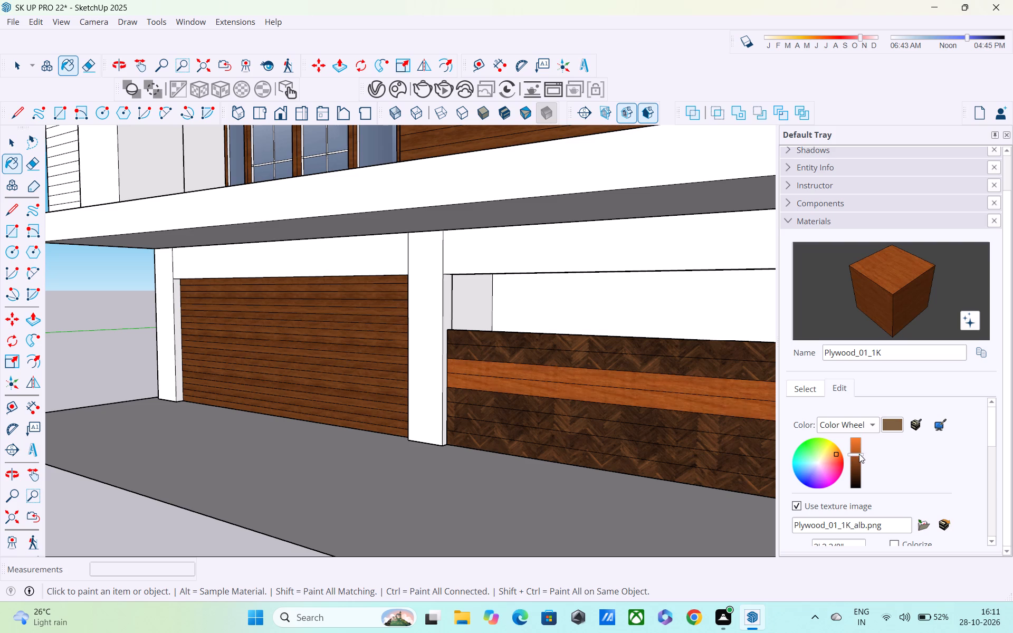
{"action": "left_click_drag", "start_coordinate": [859, 454], "coordinate": [860, 467]}
Paint the remaining six boards of the low wall, two upper and four lower, with the recoloured Plywood_01_1K.
{"action": "left_click", "coordinate": [722, 371]}
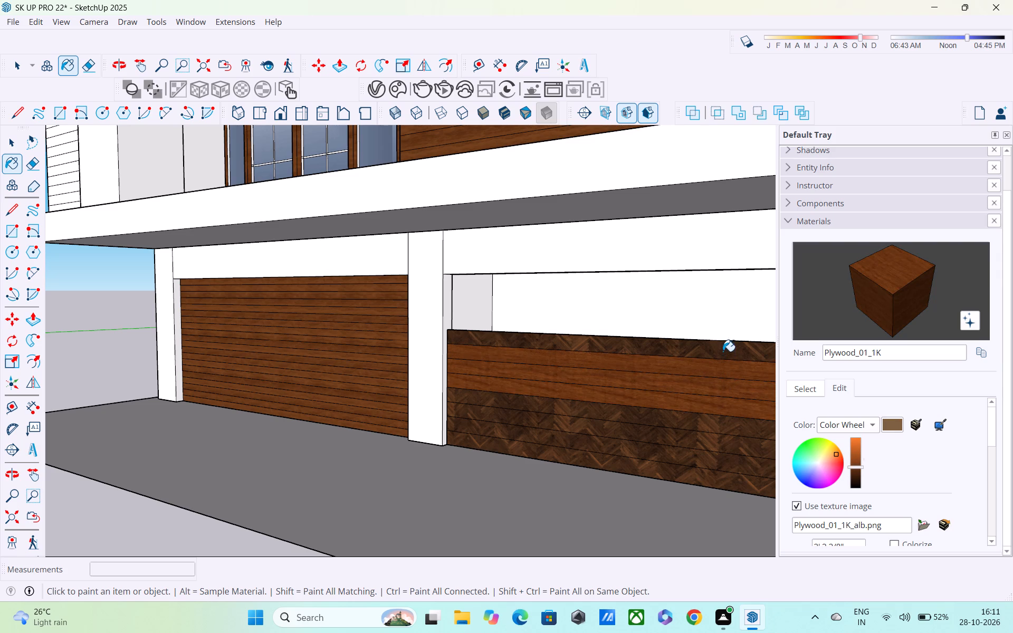
{"action": "left_click", "coordinate": [723, 351]}
{"action": "left_click", "coordinate": [716, 425]}
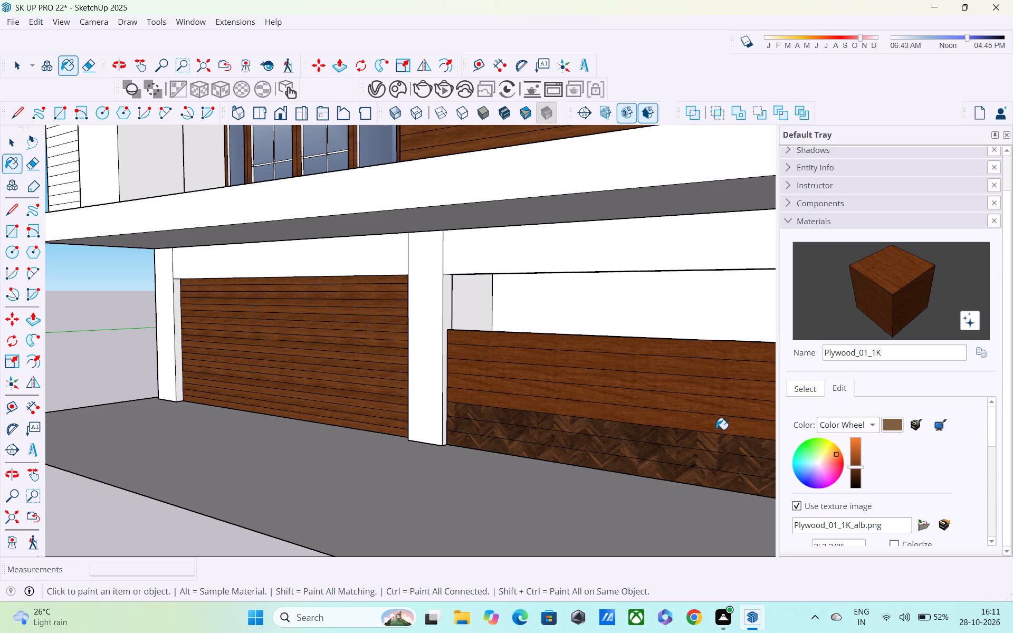
{"action": "left_click", "coordinate": [715, 439]}
{"action": "left_click", "coordinate": [714, 455]}
{"action": "left_click", "coordinate": [713, 477]}
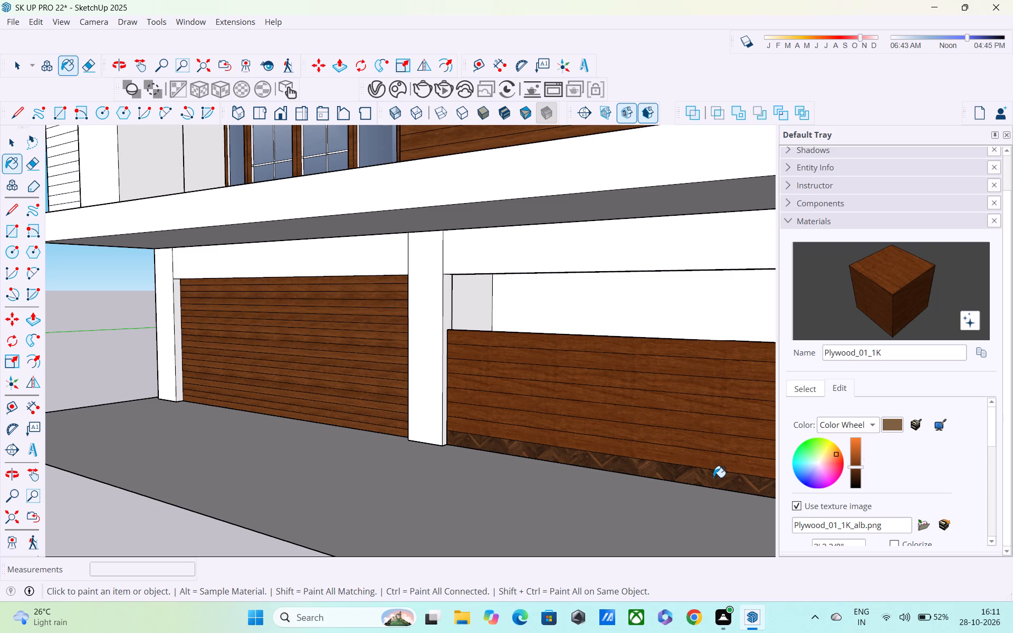
{"action": "scroll", "coordinate": [710, 450], "scroll_direction": "down", "scroll_amount": 5}
{"action": "scroll", "coordinate": [710, 448], "scroll_direction": "up", "scroll_amount": 1}
{"action": "key", "text": "space"}
Examine the low wall's new wood finish against the neighbouring slatted panel and the upper facade cladding.
{"action": "scroll", "coordinate": [720, 416], "scroll_direction": "down", "scroll_amount": 6}
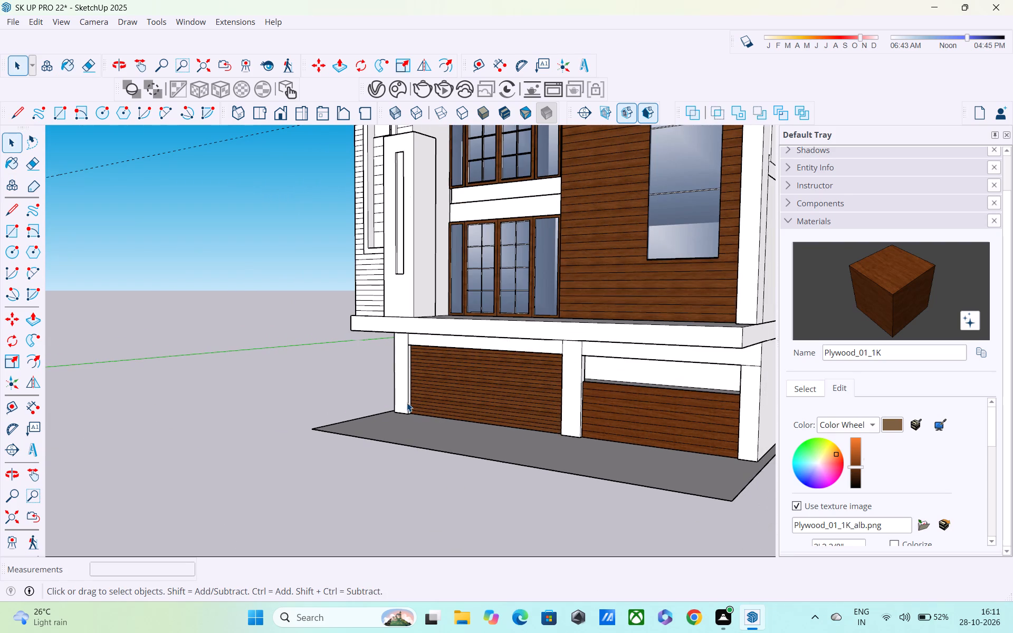
{"action": "middle_click_drag", "start_coordinate": [406, 388], "coordinate": [556, 360]}
{"action": "scroll", "coordinate": [586, 405], "scroll_direction": "up", "scroll_amount": 10}
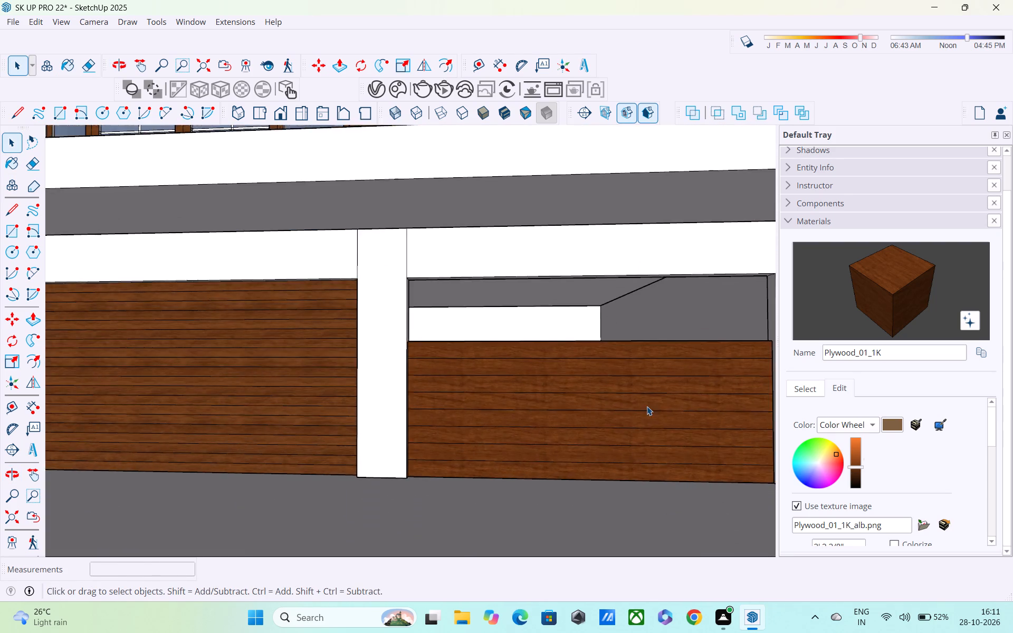
{"action": "middle_click_drag", "start_coordinate": [648, 402], "coordinate": [619, 363]}
{"action": "scroll", "coordinate": [617, 368], "scroll_direction": "down", "scroll_amount": 4}
{"action": "middle_click_drag", "start_coordinate": [629, 420], "coordinate": [501, 421], "text": "shift"}
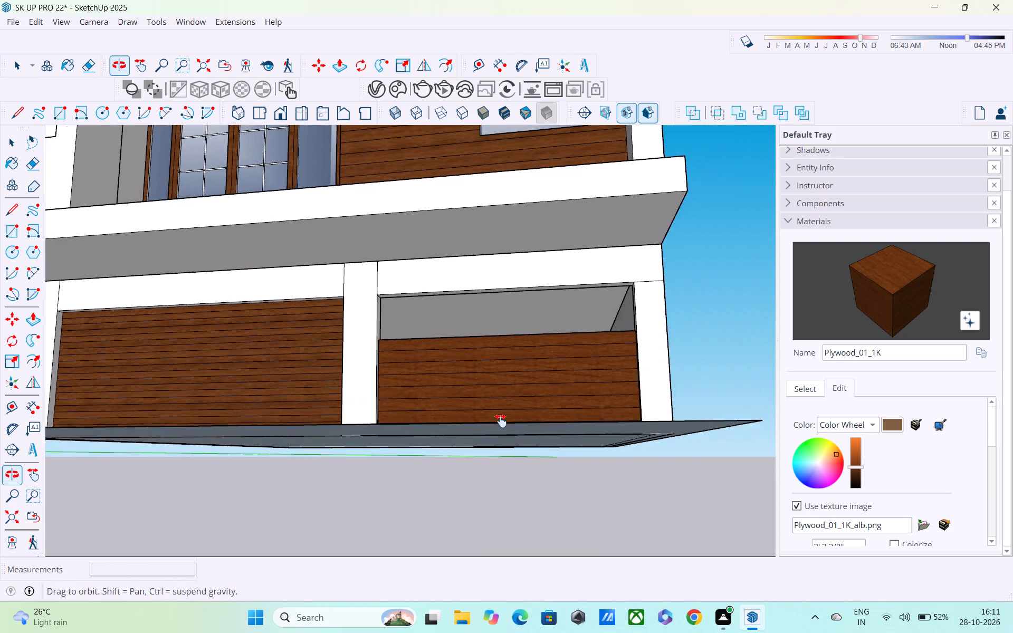
{"action": "middle_click_drag", "start_coordinate": [501, 421], "coordinate": [462, 443], "text": "shift"}
{"action": "middle_click_drag", "start_coordinate": [473, 420], "coordinate": [524, 456]}
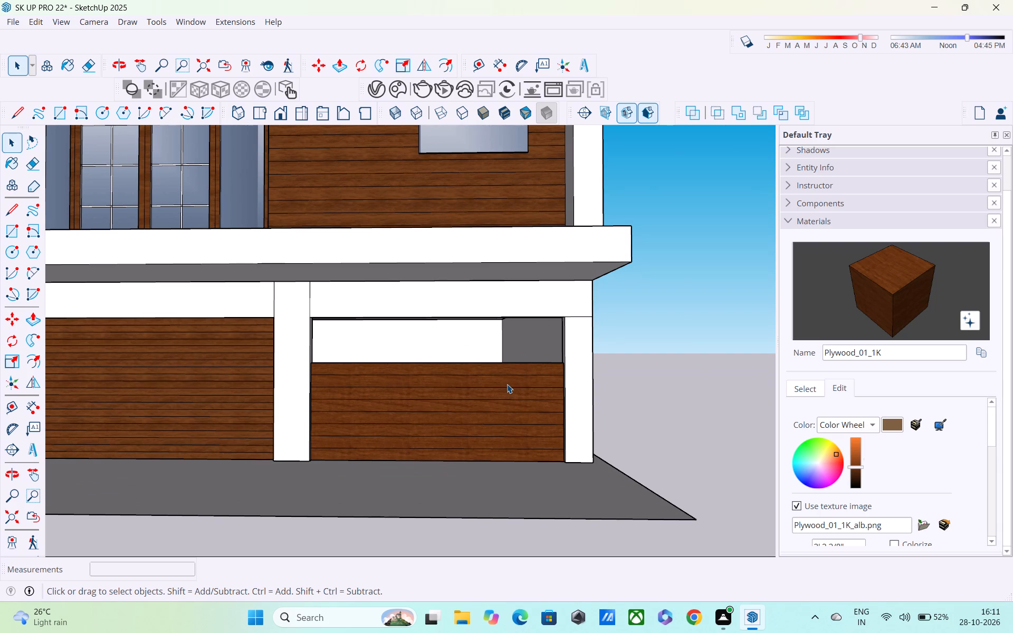
Draw a vertical line about 5' 5" long from the bottom to the top edge of the low wall, near the end pillar.
{"action": "key", "text": "k"}
{"action": "key", "text": "l"}
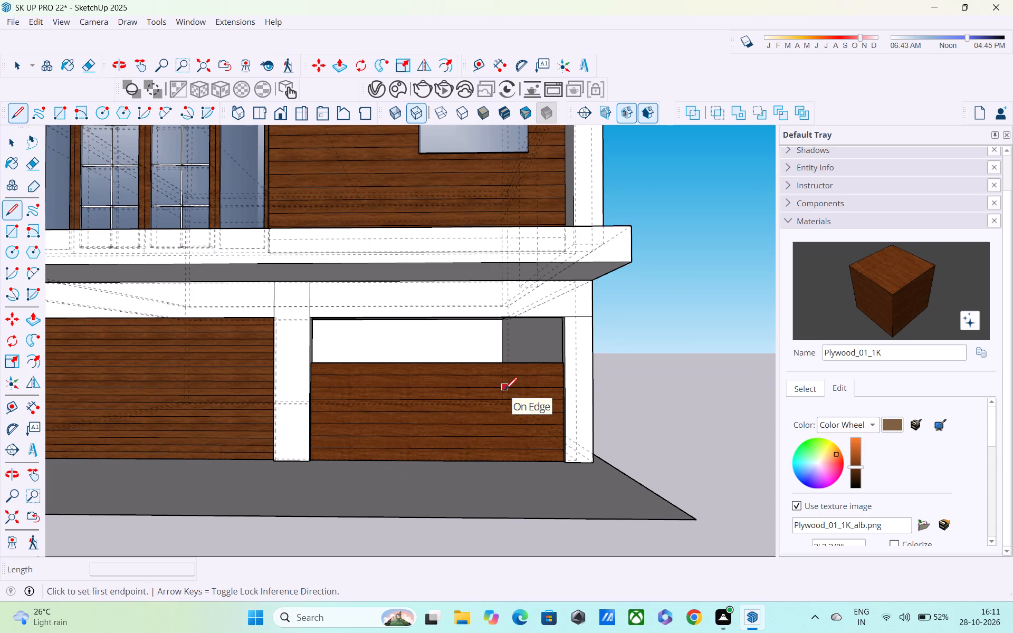
{"action": "key", "text": "k"}
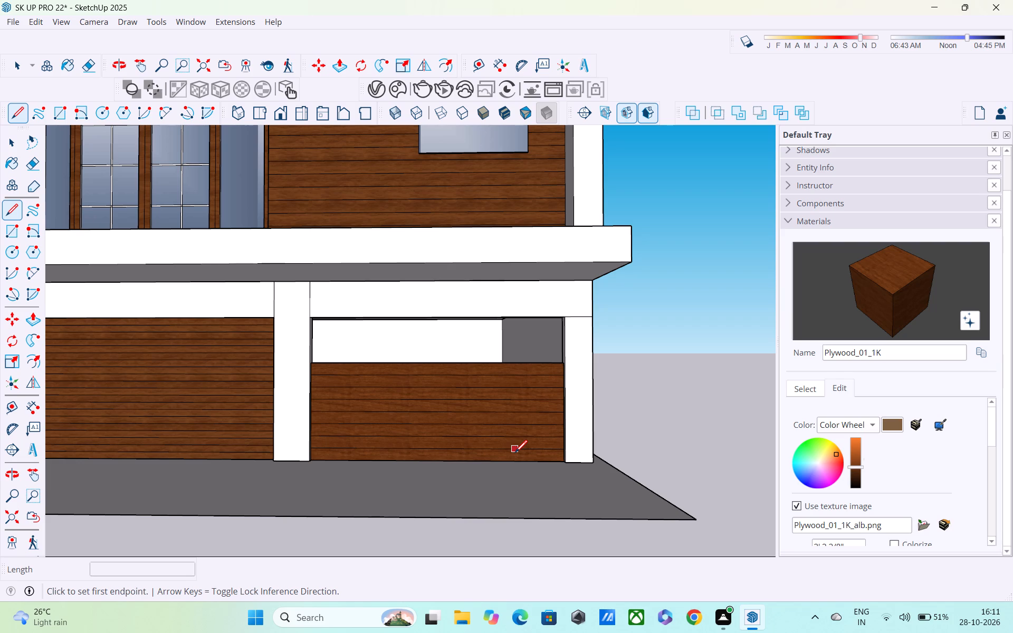
{"action": "scroll", "coordinate": [515, 454], "scroll_direction": "up", "scroll_amount": 1}
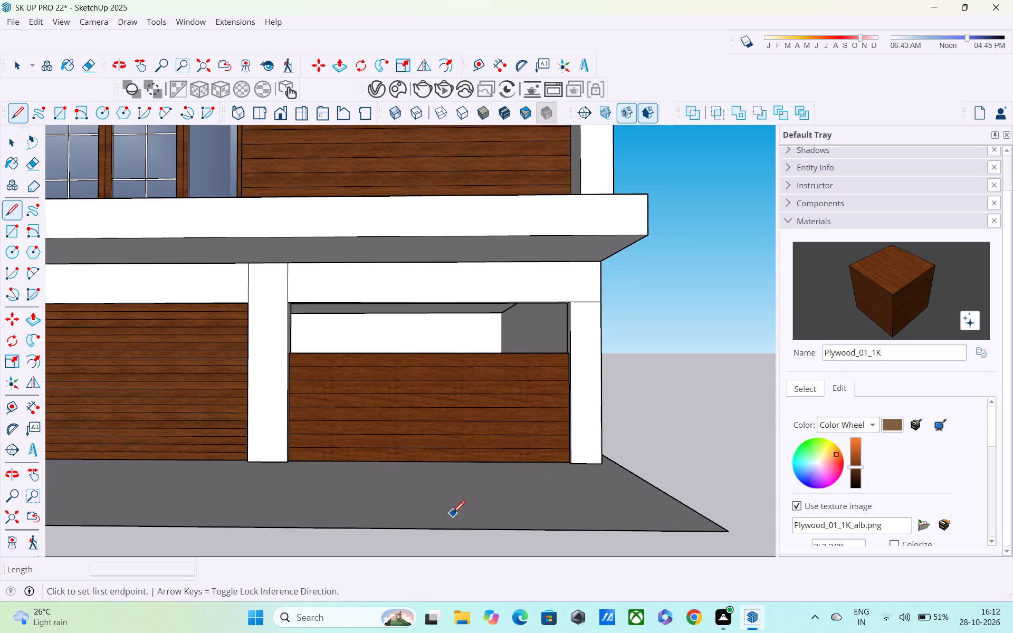
{"action": "middle_click_drag", "start_coordinate": [453, 514], "coordinate": [313, 504], "text": "shift"}
{"action": "scroll", "coordinate": [396, 440], "scroll_direction": "up", "scroll_amount": 3}
{"action": "middle_click_drag", "start_coordinate": [435, 449], "coordinate": [437, 465]}
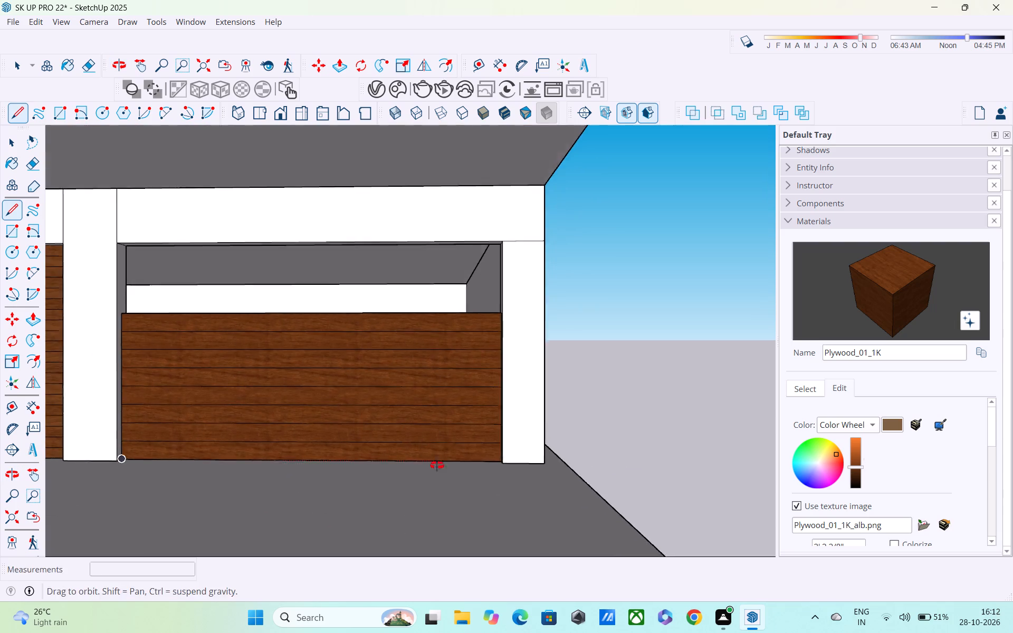
{"action": "middle_click_drag", "start_coordinate": [437, 465], "coordinate": [440, 474]}
{"action": "scroll", "coordinate": [439, 474], "scroll_direction": "up", "scroll_amount": 5}
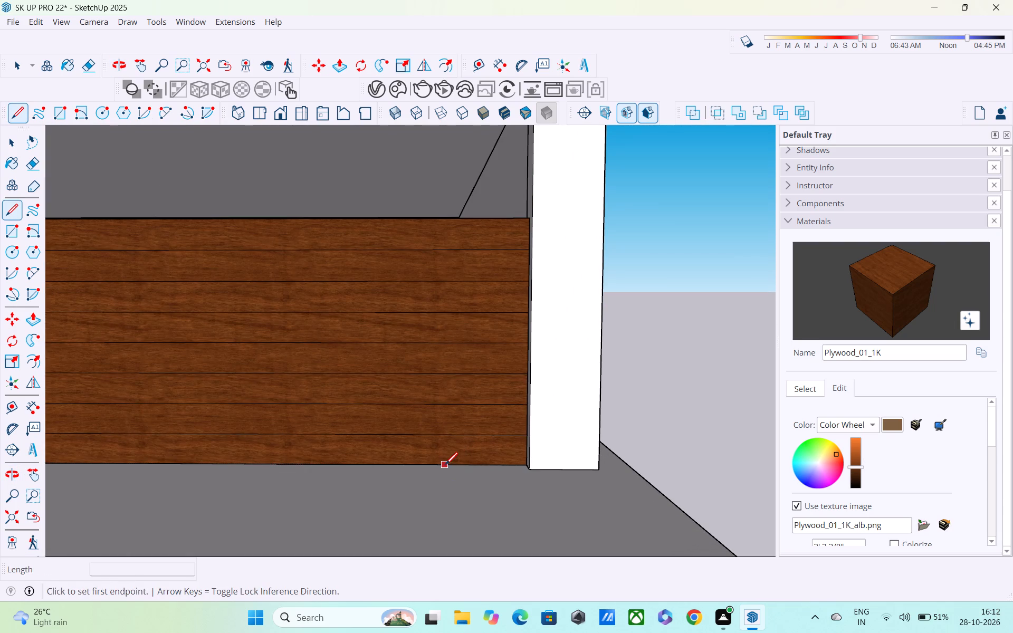
{"action": "key", "text": "Escape"}
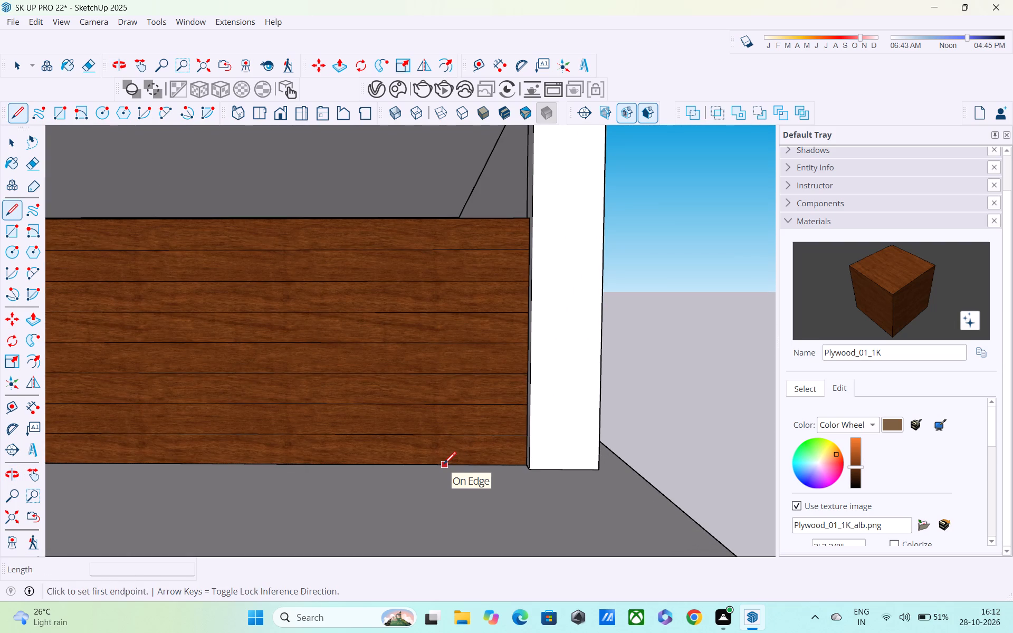
{"action": "left_click", "coordinate": [443, 465]}
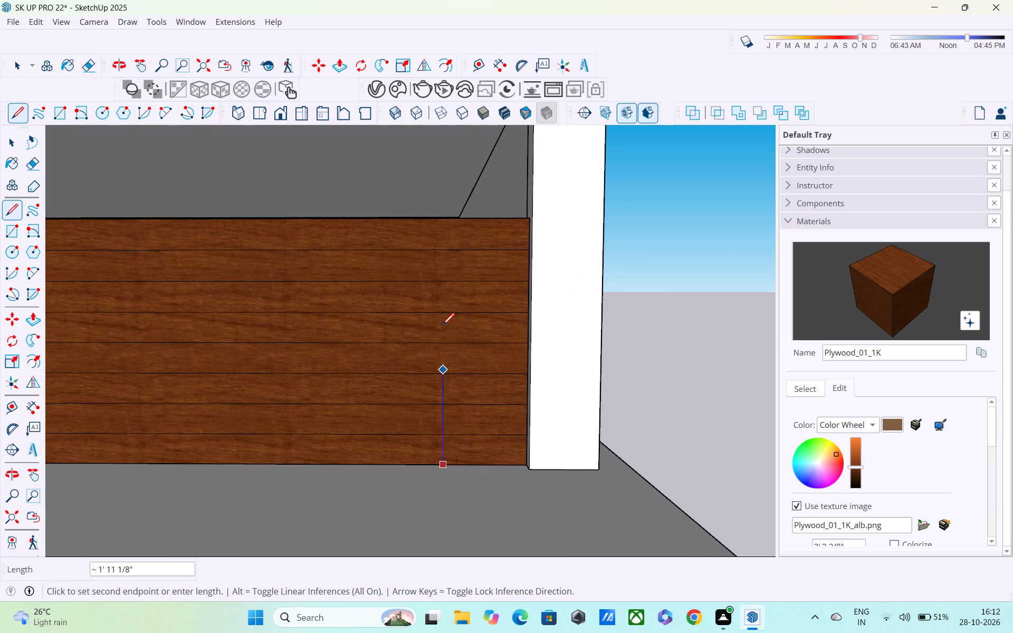
{"action": "left_click", "coordinate": [438, 218]}
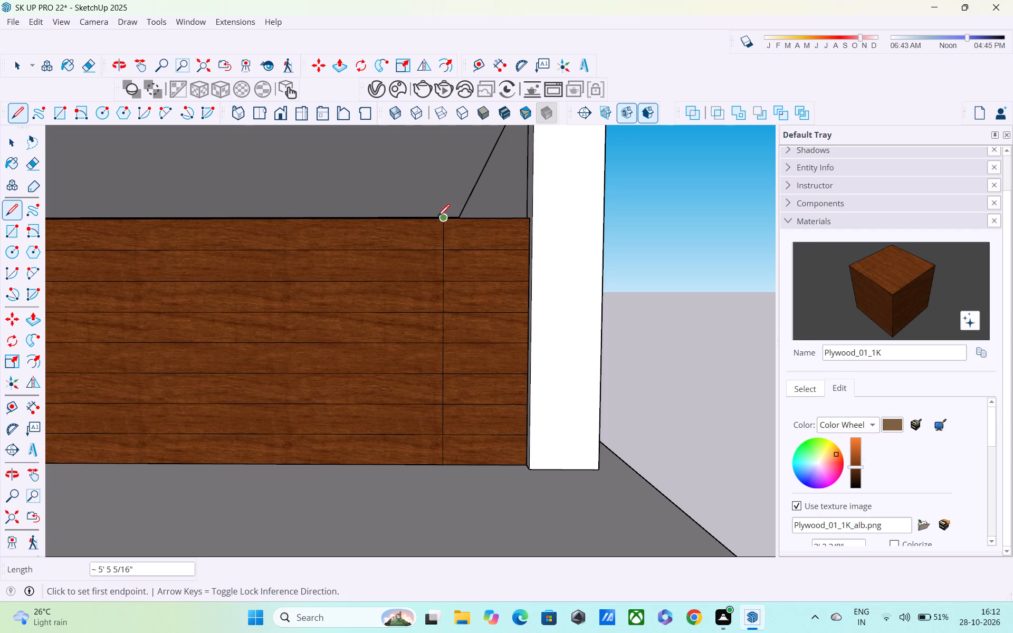
Copy all segments of the low wall's vertical line 3" along the wall, away from the end pillar.
{"action": "key", "text": "space"}
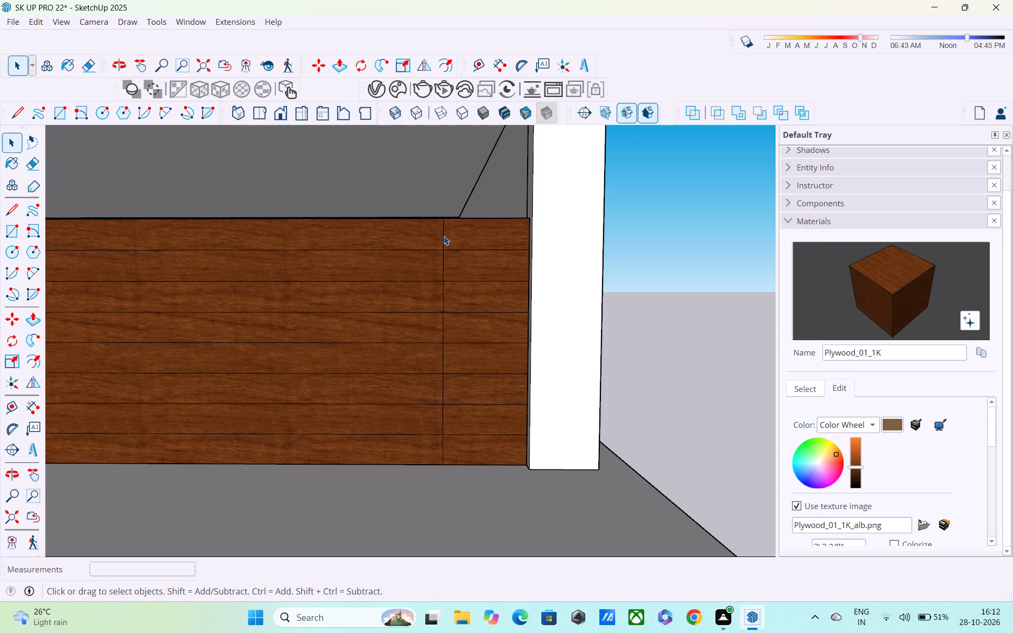
{"action": "left_click", "coordinate": [444, 236]}
{"action": "scroll", "coordinate": [441, 273], "scroll_direction": "up", "scroll_amount": 5}
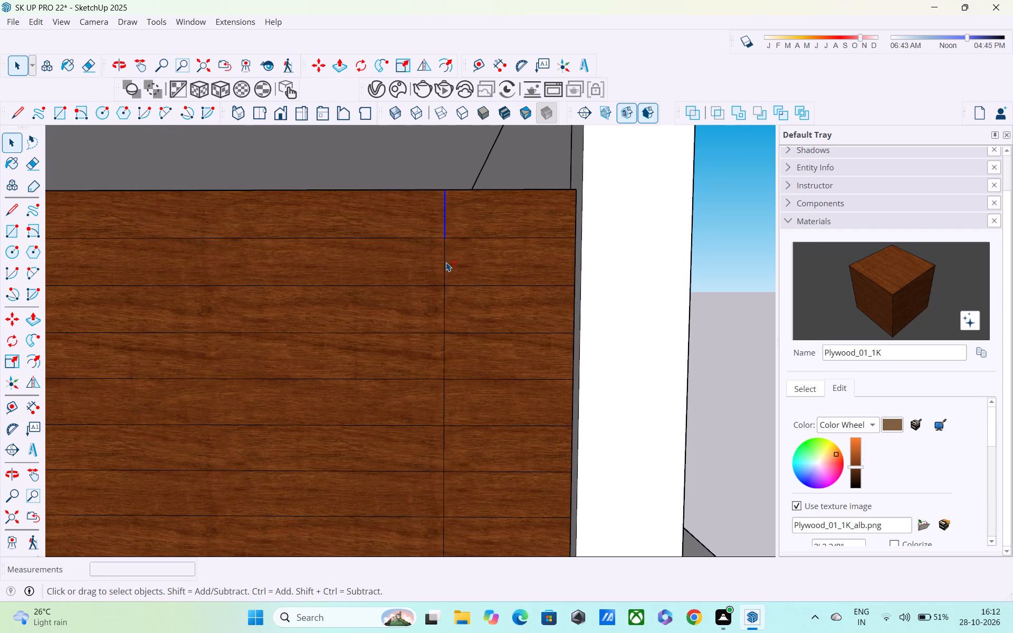
{"action": "left_click", "coordinate": [446, 262], "text": "shift"}
{"action": "left_click", "coordinate": [444, 310], "text": "shift"}
{"action": "left_click", "coordinate": [444, 356], "text": "shift"}
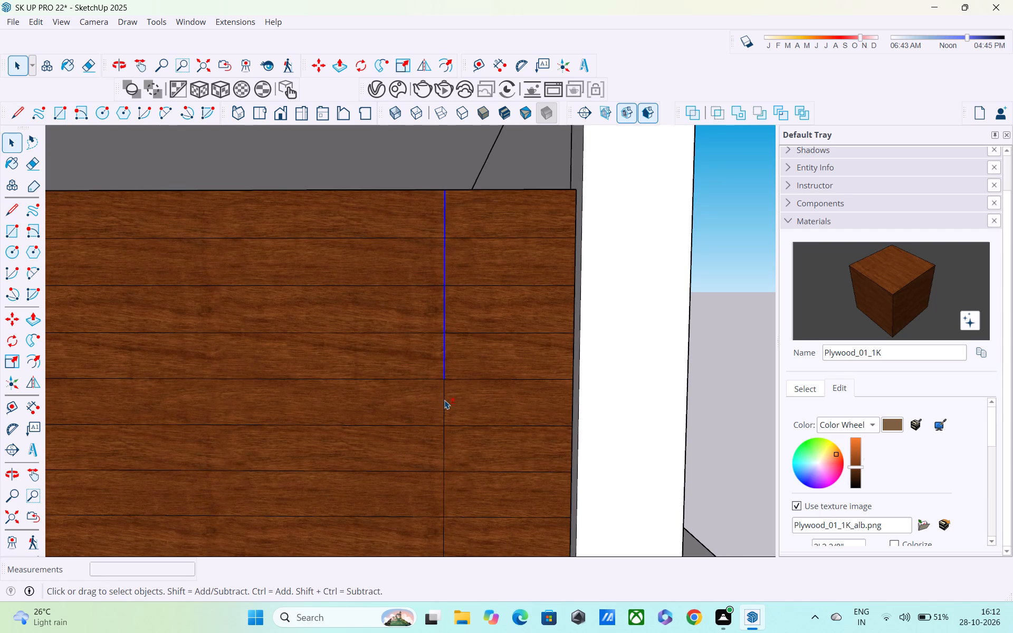
{"action": "left_click", "coordinate": [444, 404], "text": "shift"}
{"action": "left_click", "coordinate": [443, 445], "text": "shift"}
{"action": "middle_click_drag", "start_coordinate": [443, 436], "coordinate": [436, 328], "text": "shift"}
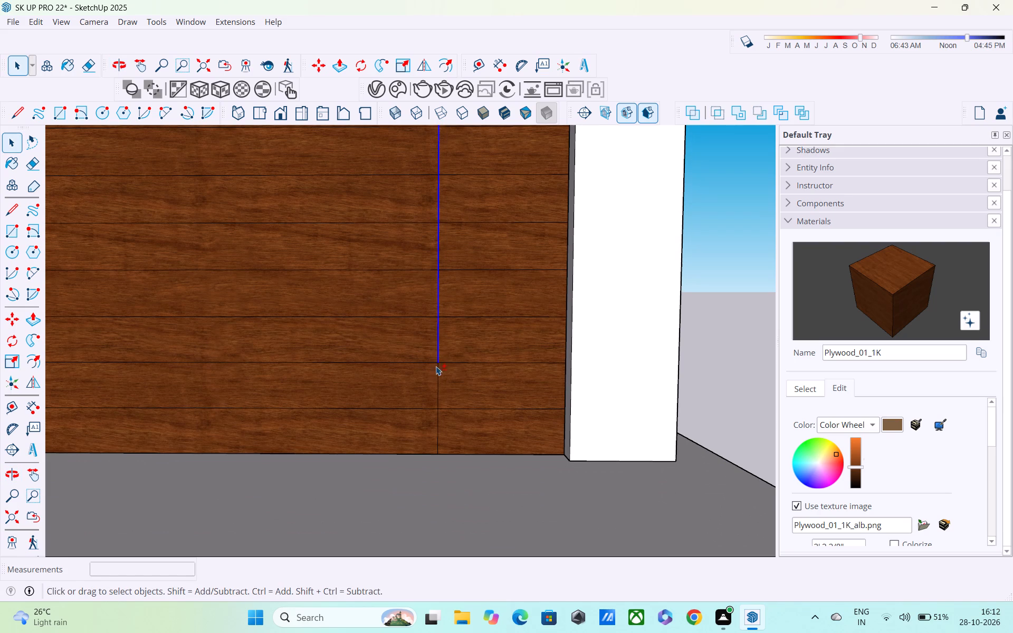
{"action": "left_click", "coordinate": [436, 380], "text": "shift"}
{"action": "left_click", "coordinate": [438, 433], "text": "shift"}
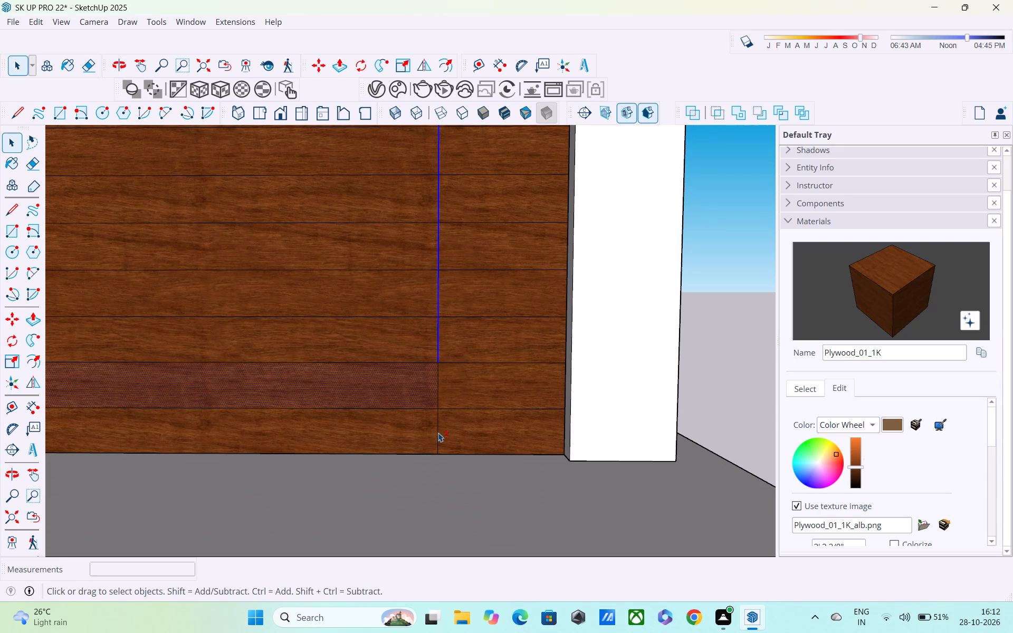
{"action": "left_click", "coordinate": [438, 390], "text": "shift"}
{"action": "left_click", "coordinate": [418, 386], "text": "shift"}
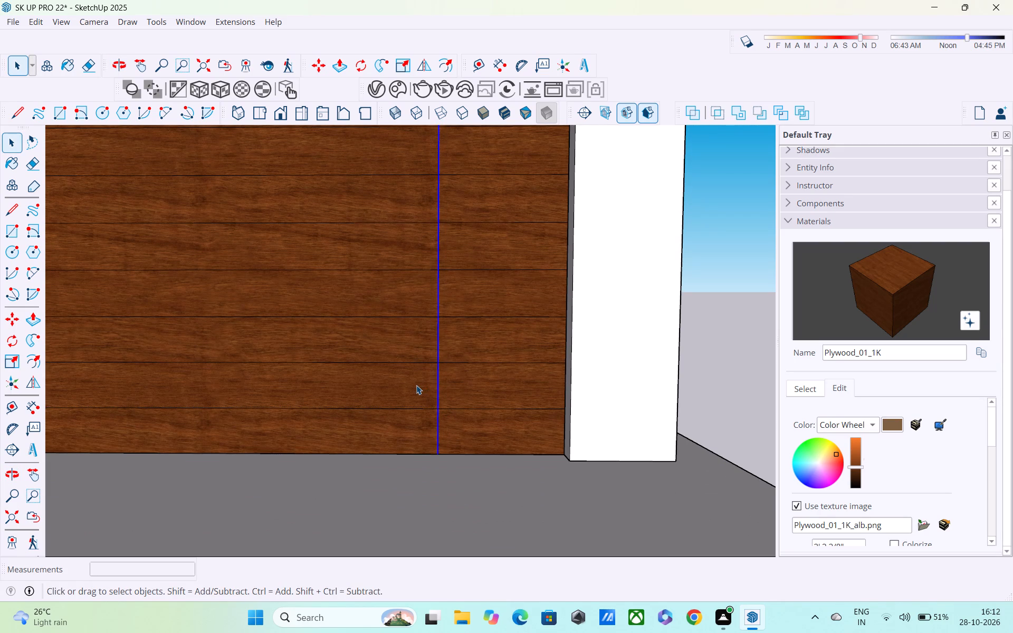
{"action": "key", "text": "m"}
{"action": "left_click", "coordinate": [437, 455]}
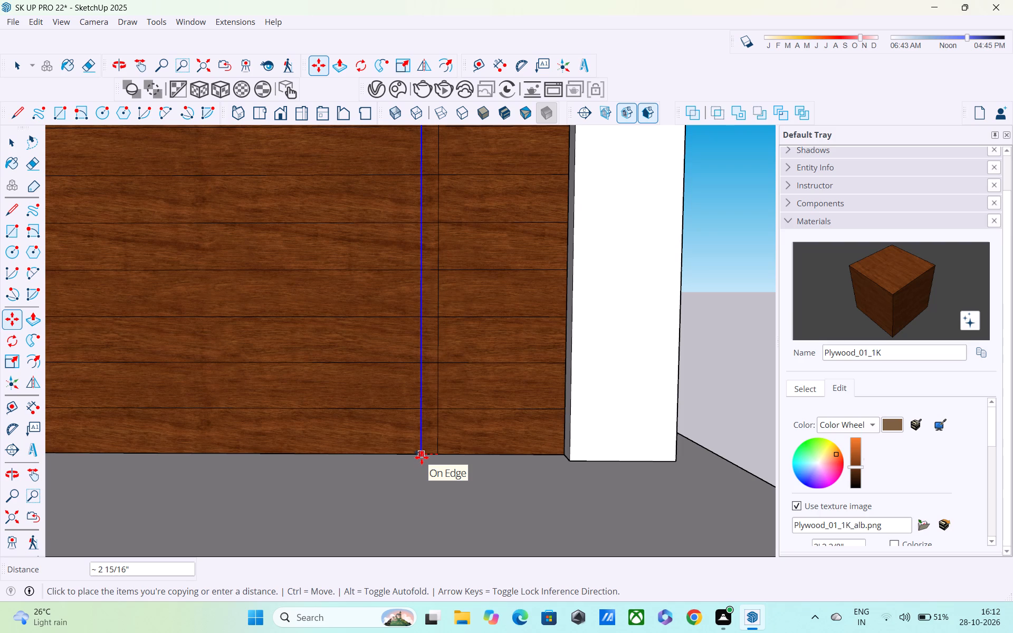
{"action": "type", "text": "3\""}
{"action": "key", "text": "Return"}
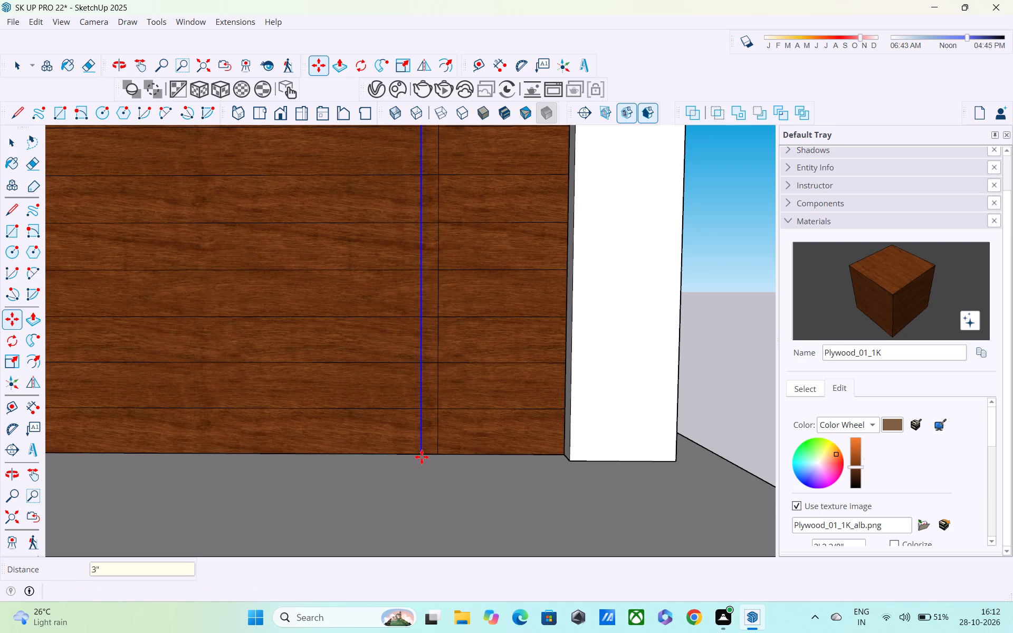
{"action": "scroll", "coordinate": [423, 450], "scroll_direction": "down", "scroll_amount": 4}
{"action": "scroll", "coordinate": [423, 379], "scroll_direction": "down", "scroll_amount": 7}
{"action": "key", "text": "space"}
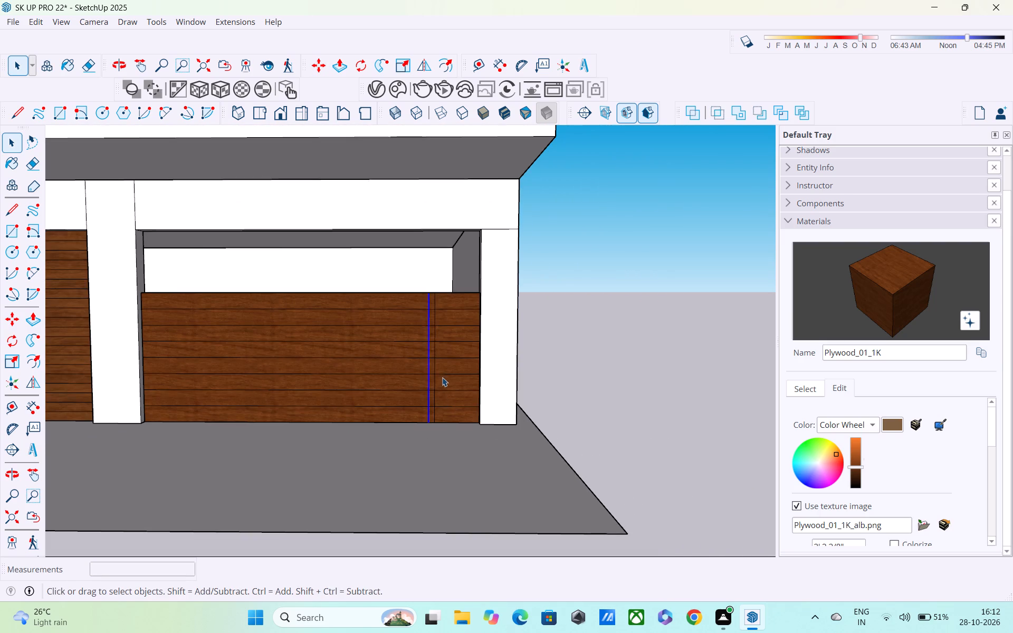
Copy the pair of vertical lines about 5 3/8" along the low wall, away from the end pillar.
{"action": "scroll", "coordinate": [442, 377], "scroll_direction": "up", "scroll_amount": 5}
{"action": "scroll", "coordinate": [434, 466], "scroll_direction": "up", "scroll_amount": 4}
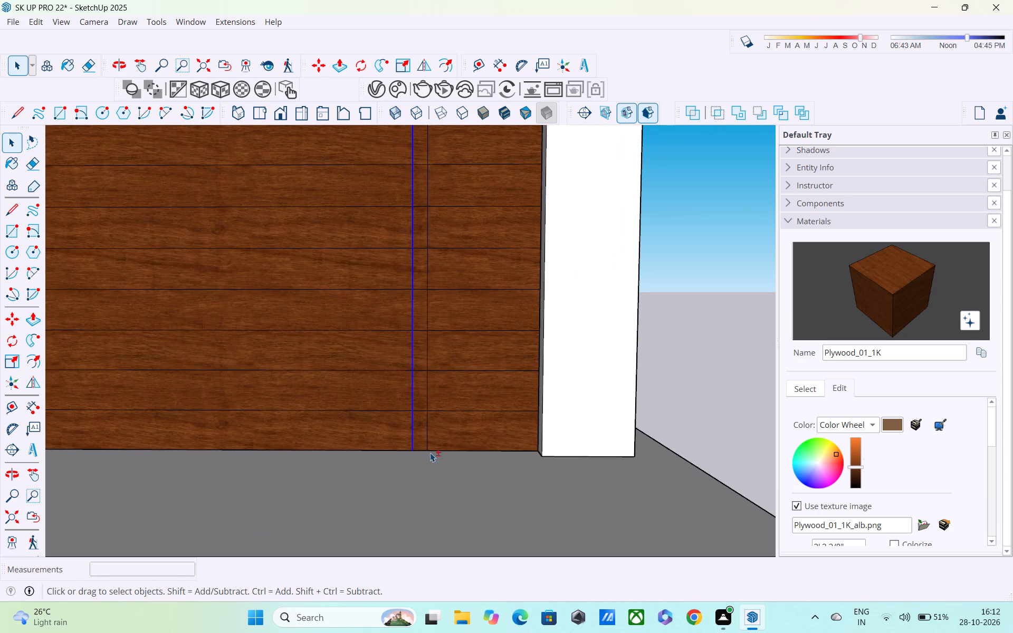
{"action": "left_click", "coordinate": [427, 429], "text": "shift"}
{"action": "left_click", "coordinate": [428, 397], "text": "shift"}
{"action": "left_click", "coordinate": [429, 347], "text": "shift"}
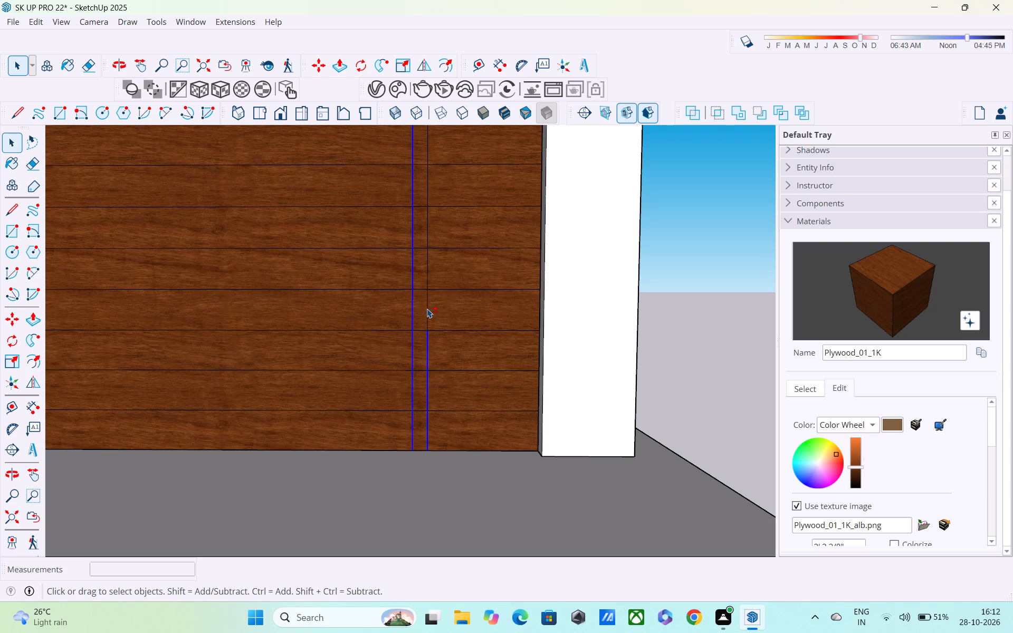
{"action": "left_click", "coordinate": [427, 309], "text": "shift"}
{"action": "middle_click_drag", "start_coordinate": [429, 308], "coordinate": [436, 364], "text": "shift"}
{"action": "left_click", "coordinate": [438, 321], "text": "shift"}
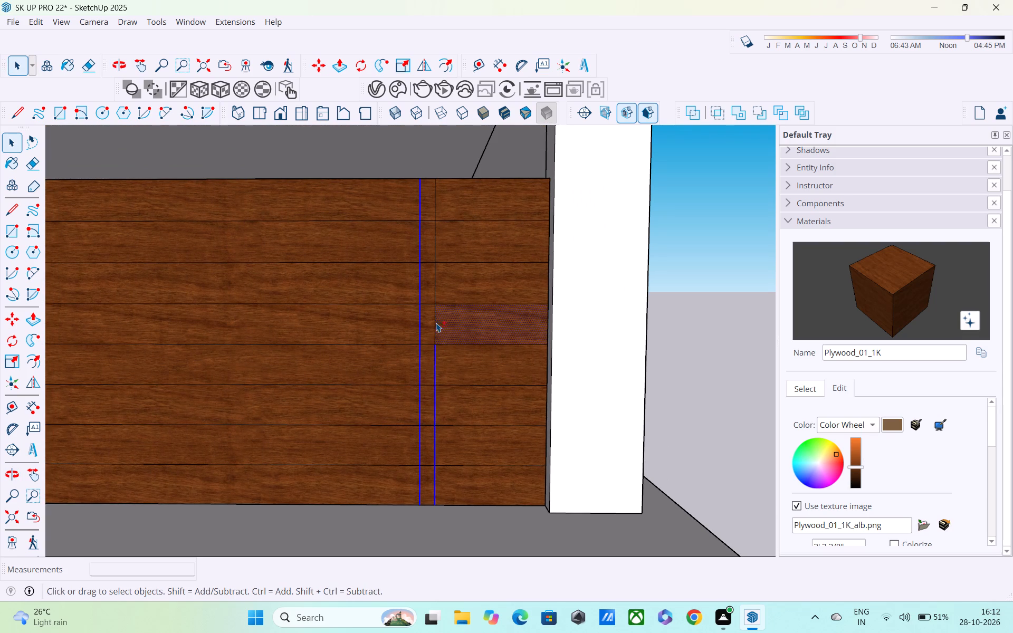
{"action": "left_click", "coordinate": [434, 318], "text": "shift"}
{"action": "left_click", "coordinate": [448, 323], "text": "shift"}
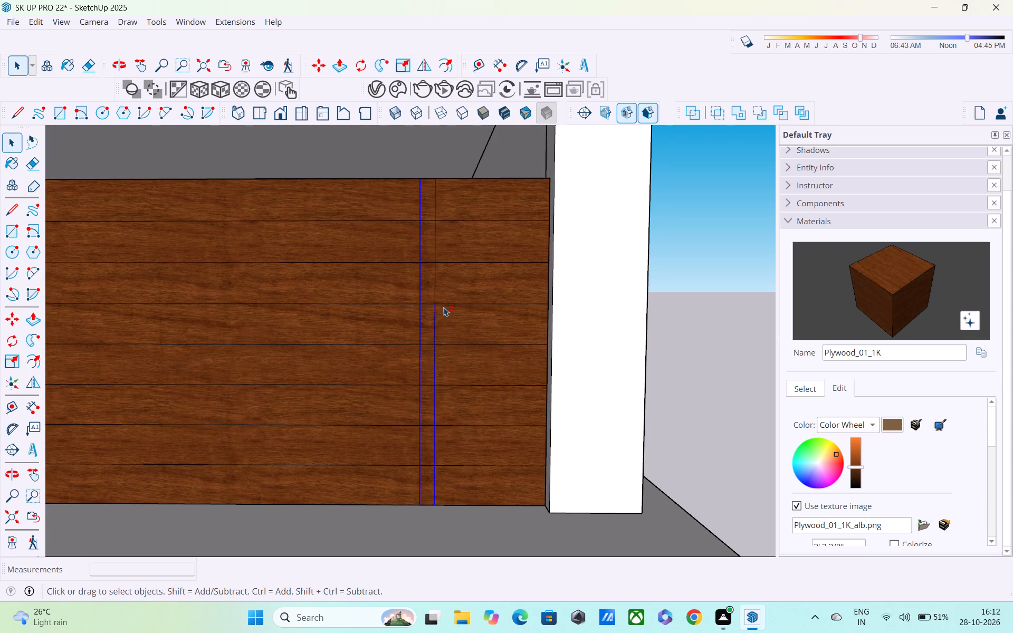
{"action": "left_click", "coordinate": [438, 291], "text": "shift"}
{"action": "left_click", "coordinate": [438, 287], "text": "shift"}
{"action": "left_click", "coordinate": [436, 281], "text": "shift"}
{"action": "left_click", "coordinate": [437, 236], "text": "shift"}
{"action": "left_click", "coordinate": [437, 207], "text": "shift"}
{"action": "key", "text": "m"}
{"action": "middle_click_drag", "start_coordinate": [464, 507], "coordinate": [483, 417], "text": "shift"}
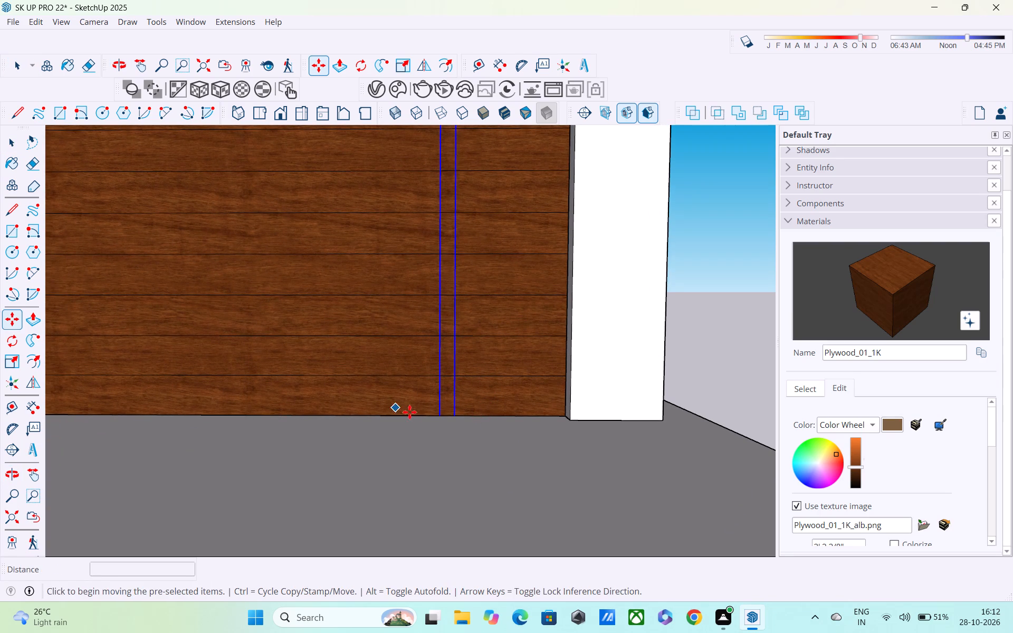
{"action": "left_click", "coordinate": [442, 415]}
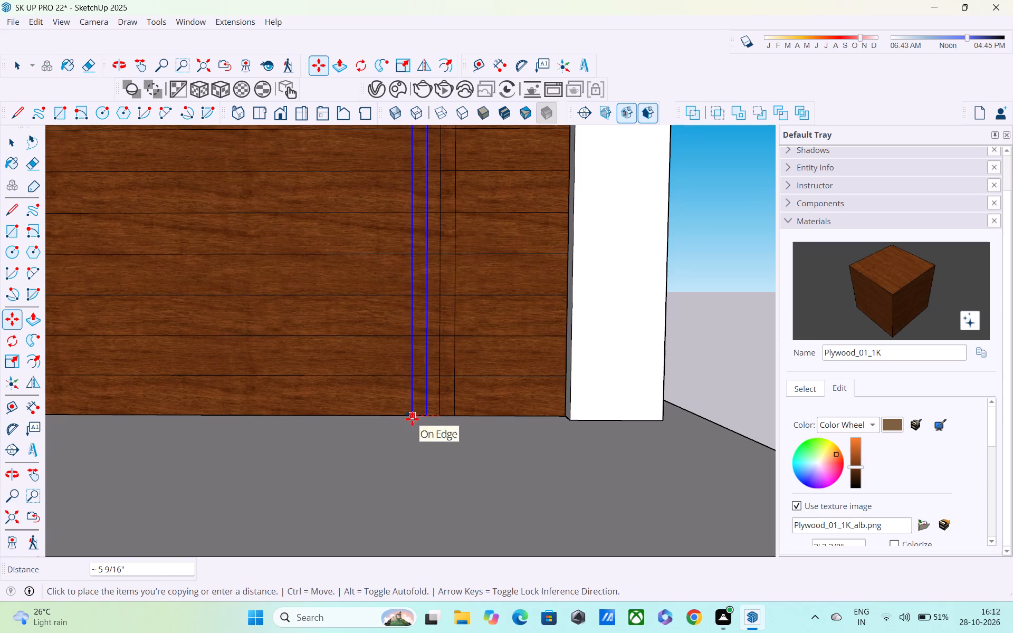
{"action": "left_click", "coordinate": [413, 417]}
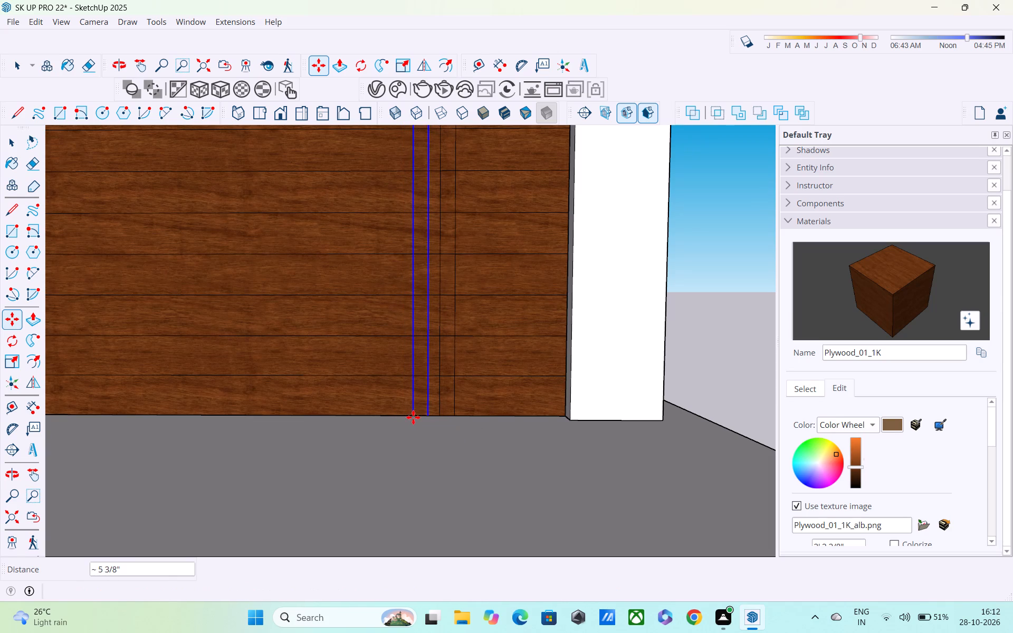
Copy the newest pair of vertical lines about 6" farther along the low wall, away from the end pillar.
{"action": "left_click", "coordinate": [413, 417]}
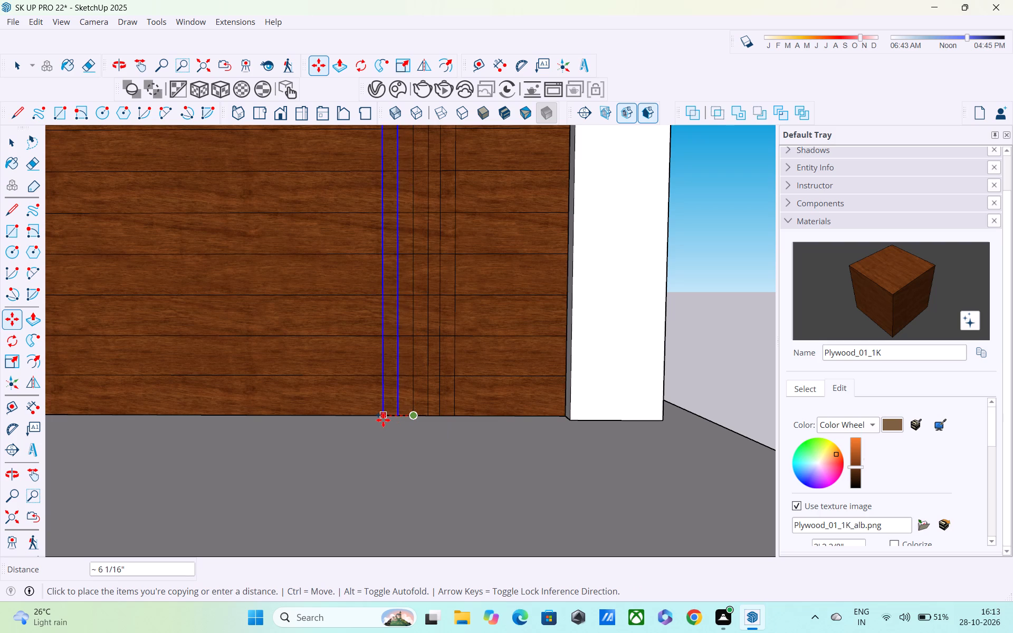
{"action": "left_click", "coordinate": [386, 420]}
{"action": "scroll", "coordinate": [396, 420], "scroll_direction": "down", "scroll_amount": 4}
{"action": "key", "text": "space"}
{"action": "key", "text": "space"}
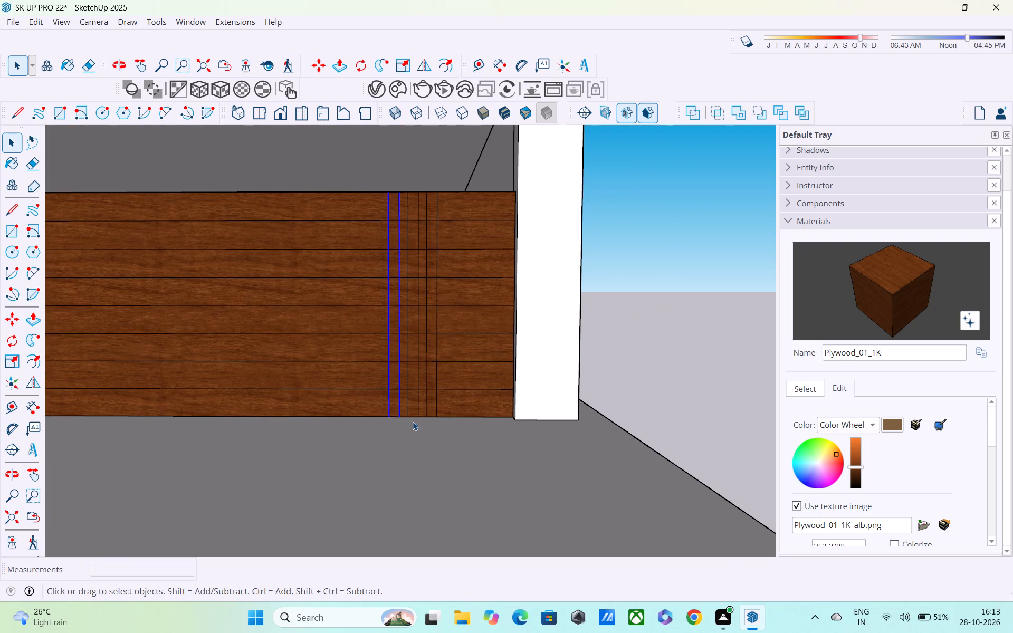
{"action": "scroll", "coordinate": [422, 390], "scroll_direction": "down", "scroll_amount": 7}
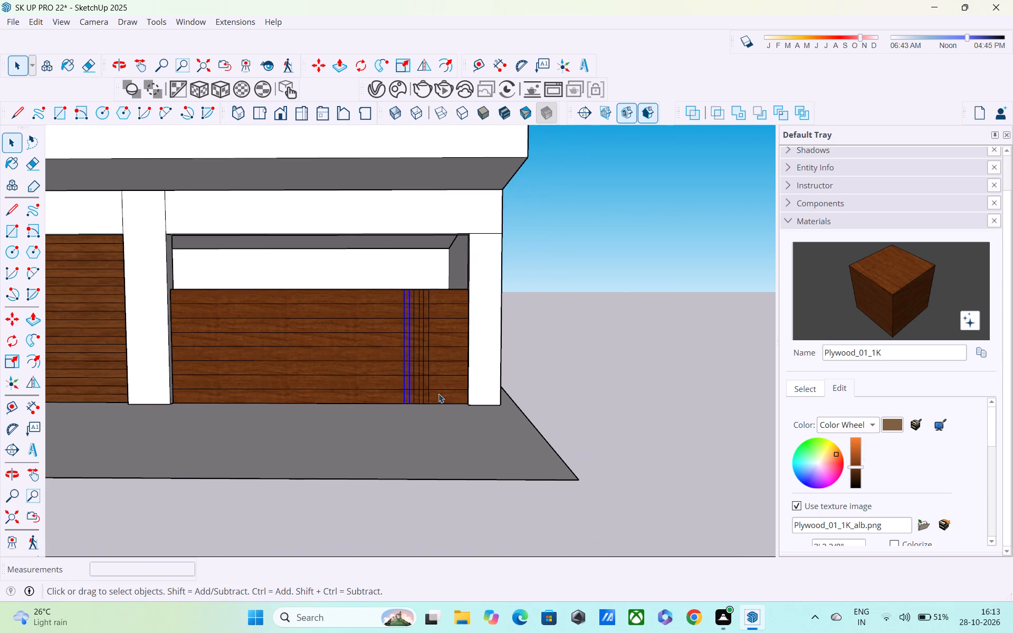
{"action": "key", "text": "space"}
{"action": "left_click", "coordinate": [533, 347]}
{"action": "scroll", "coordinate": [474, 355], "scroll_direction": "up", "scroll_amount": 5}
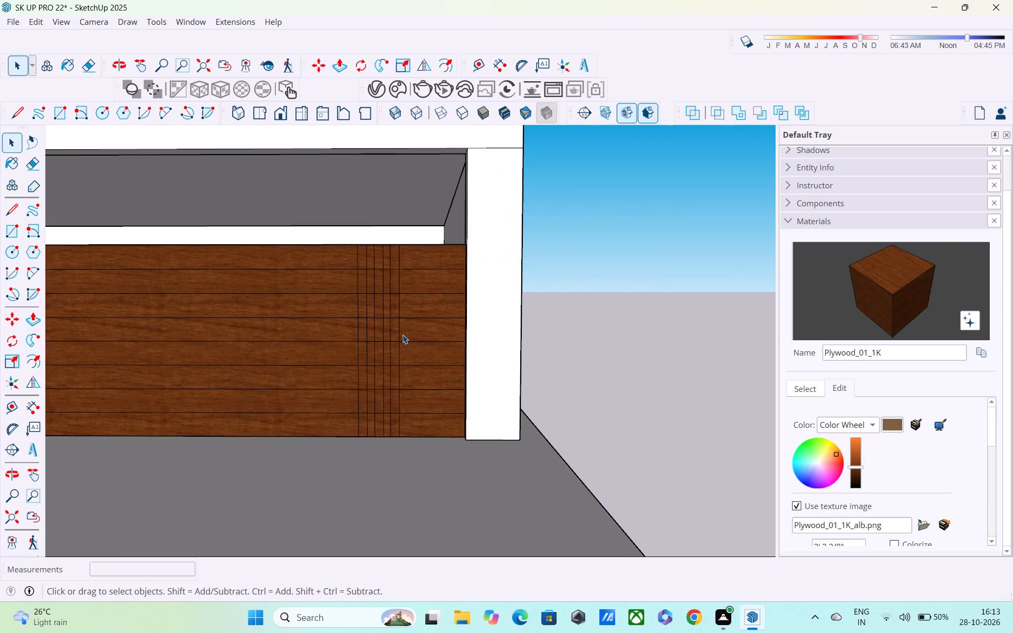
Erase the upper horizontal board lines inside the low wall's vertical strip farthest from the end pillar.
{"action": "key", "text": "e"}
{"action": "scroll", "coordinate": [390, 296], "scroll_direction": "up", "scroll_amount": 6}
{"action": "left_click_drag", "start_coordinate": [342, 237], "coordinate": [342, 241]}
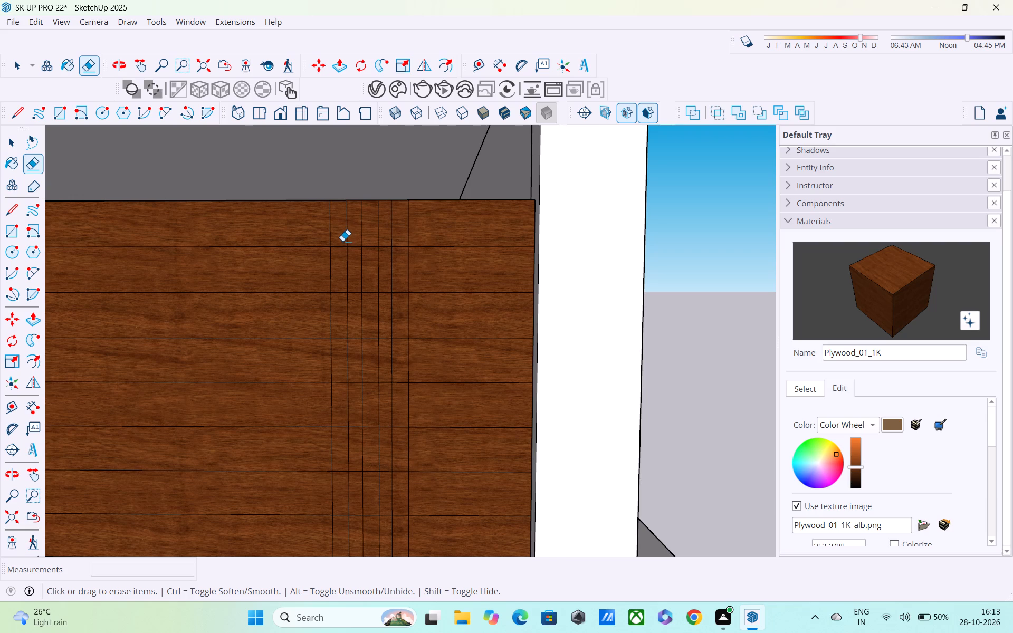
{"action": "left_click_drag", "start_coordinate": [342, 241], "coordinate": [337, 375]}
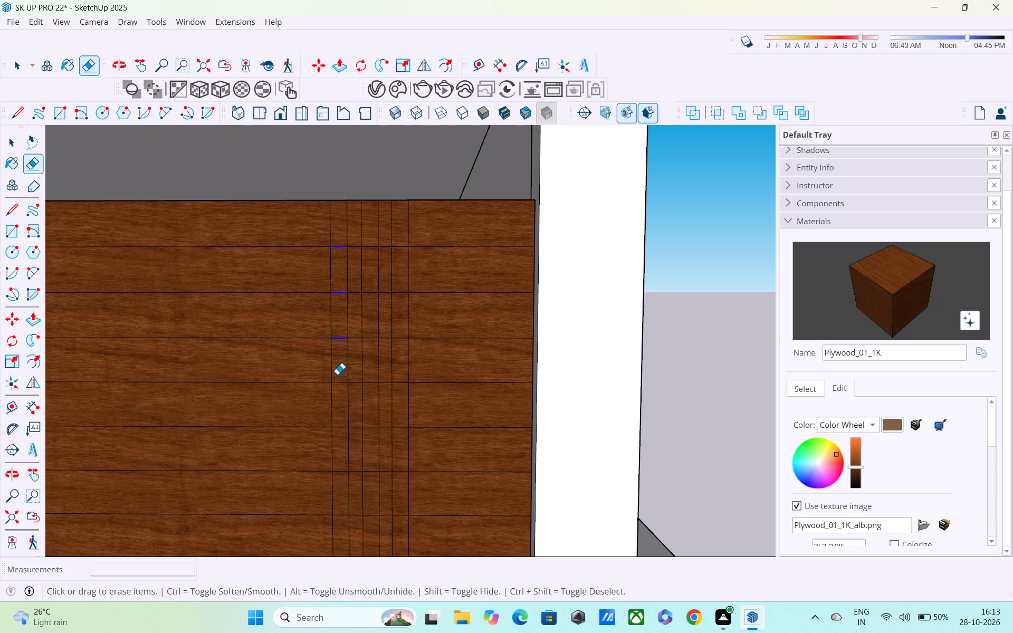
{"action": "left_click_drag", "start_coordinate": [337, 375], "coordinate": [341, 467]}
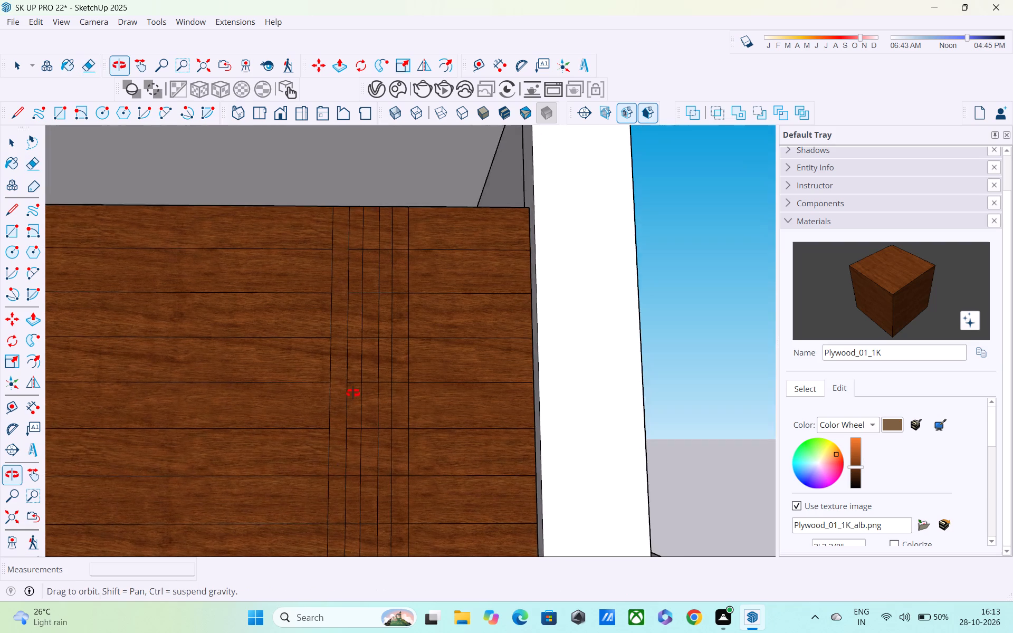
Erase the remaining lower horizontal board lines inside the vertical strip farthest from the end pillar.
{"action": "middle_click_drag", "start_coordinate": [370, 491], "coordinate": [384, 378], "text": "shift"}
{"action": "scroll", "coordinate": [384, 378], "scroll_direction": "down", "scroll_amount": 7}
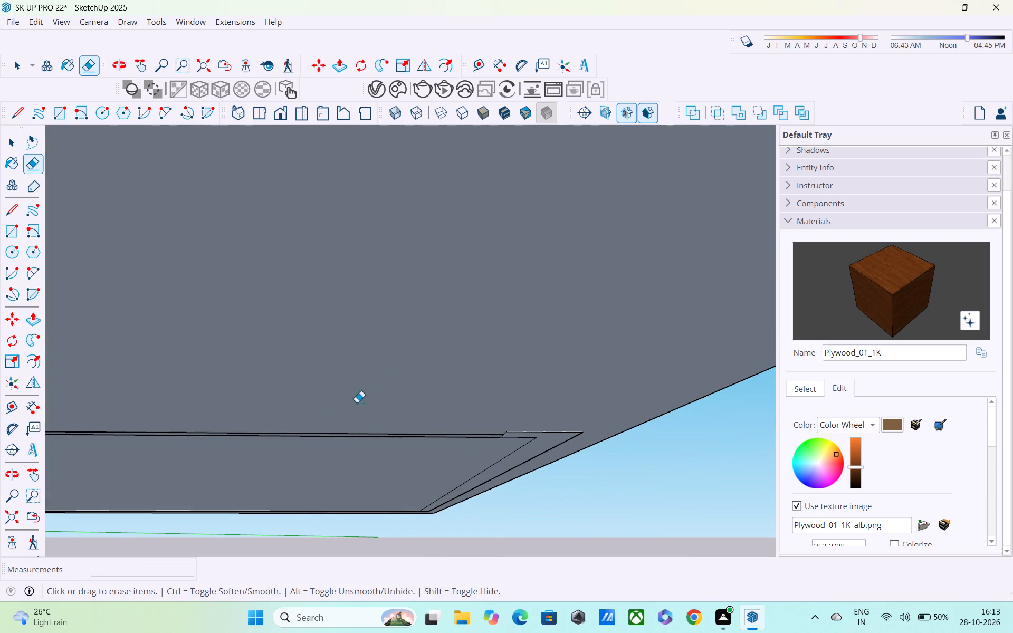
{"action": "left_click", "coordinate": [20, 521]}
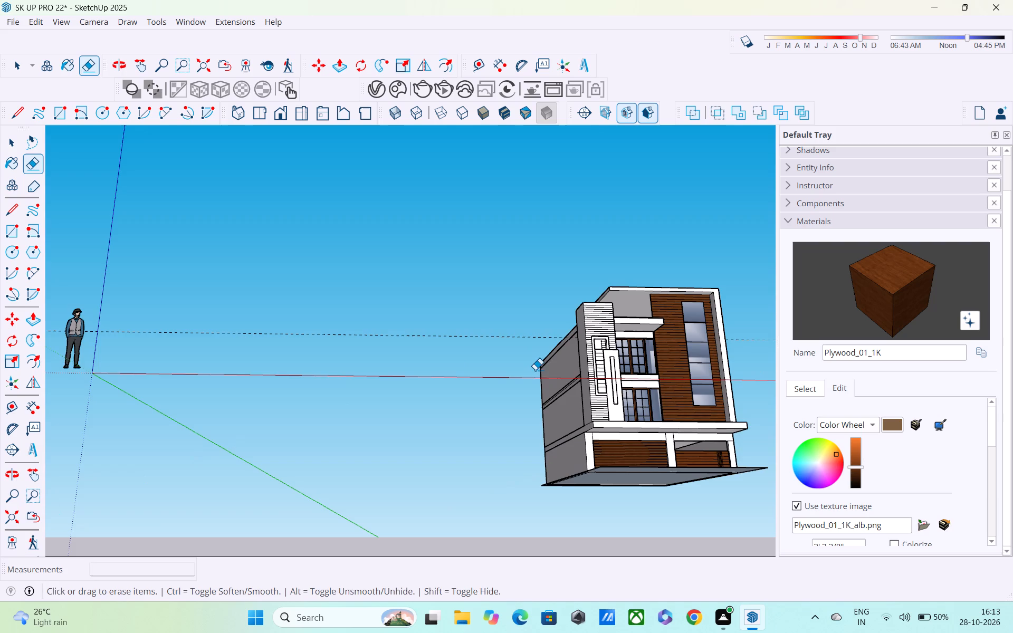
{"action": "middle_click_drag", "start_coordinate": [646, 434], "coordinate": [419, 457], "text": "shift"}
{"action": "scroll", "coordinate": [465, 502], "scroll_direction": "up", "scroll_amount": 5}
{"action": "scroll", "coordinate": [508, 468], "scroll_direction": "up", "scroll_amount": 7}
{"action": "middle_click_drag", "start_coordinate": [514, 479], "coordinate": [513, 496]}
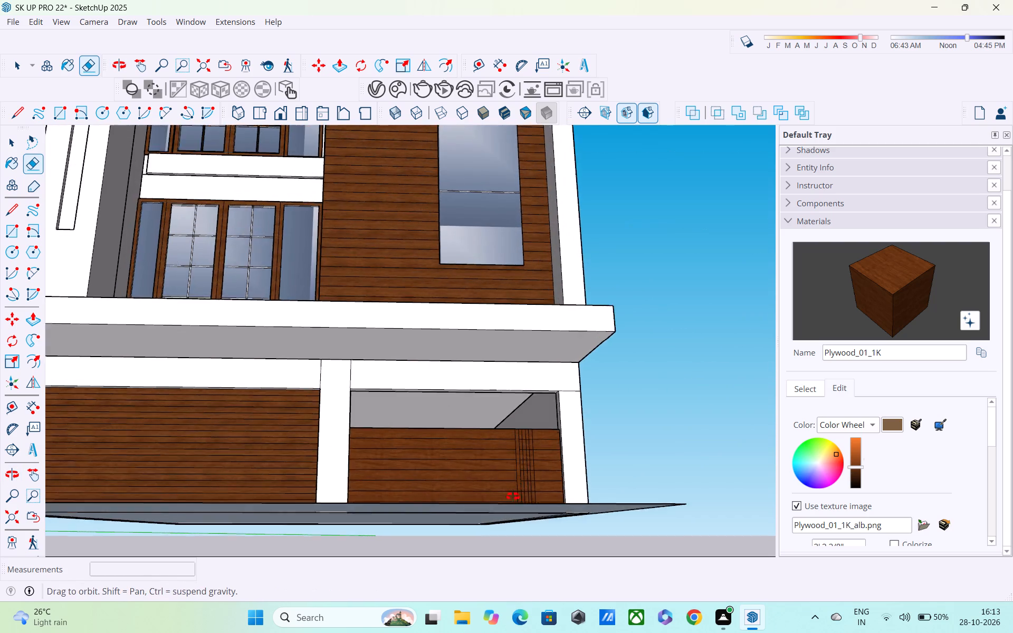
{"action": "middle_click_drag", "start_coordinate": [513, 496], "coordinate": [496, 529]}
{"action": "scroll", "coordinate": [565, 453], "scroll_direction": "up", "scroll_amount": 12}
{"action": "middle_click_drag", "start_coordinate": [454, 544], "coordinate": [458, 374], "text": "shift"}
{"action": "scroll", "coordinate": [462, 368], "scroll_direction": "up", "scroll_amount": 4}
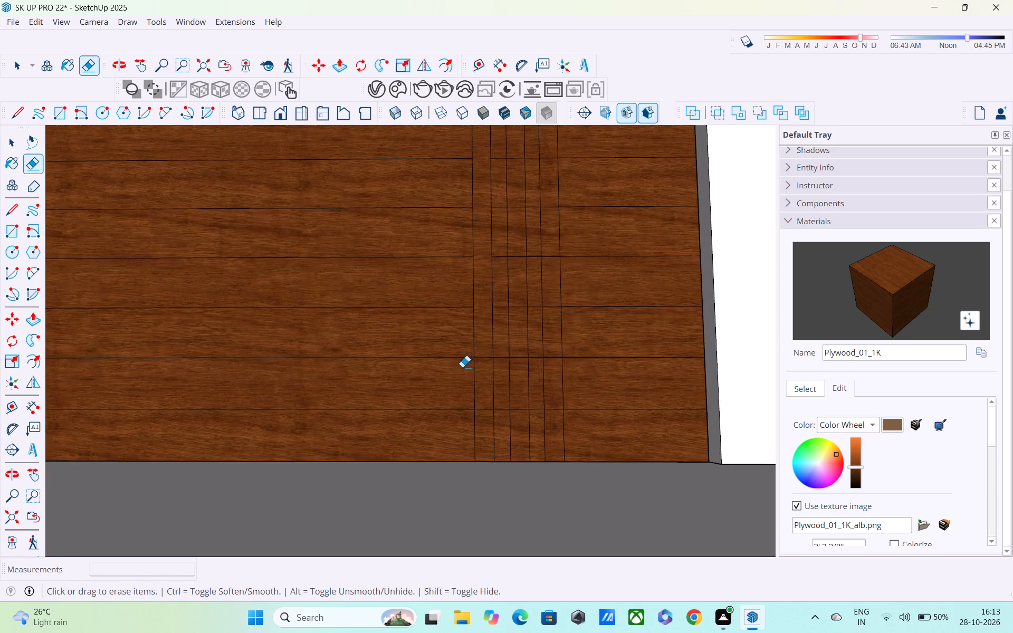
{"action": "scroll", "coordinate": [471, 361], "scroll_direction": "up", "scroll_amount": 5}
{"action": "left_click_drag", "start_coordinate": [490, 343], "coordinate": [485, 454]}
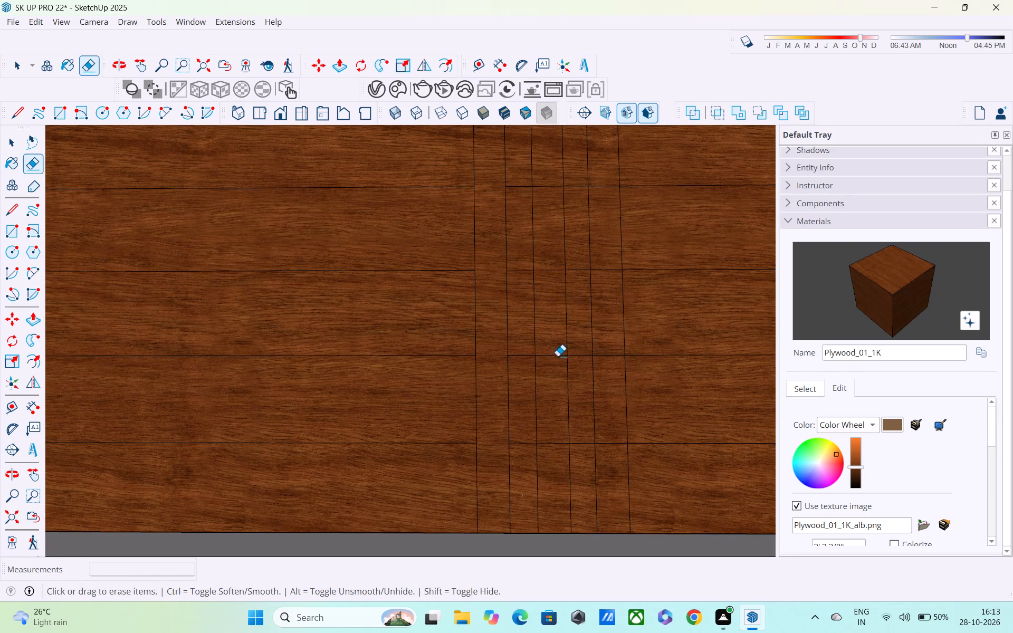
Erase the horizontal board lines inside the middle of the low wall's three paired-line strips, over its full height.
{"action": "left_click_drag", "start_coordinate": [555, 323], "coordinate": [555, 477]}
{"action": "middle_click_drag", "start_coordinate": [550, 329], "coordinate": [551, 355], "text": "shift"}
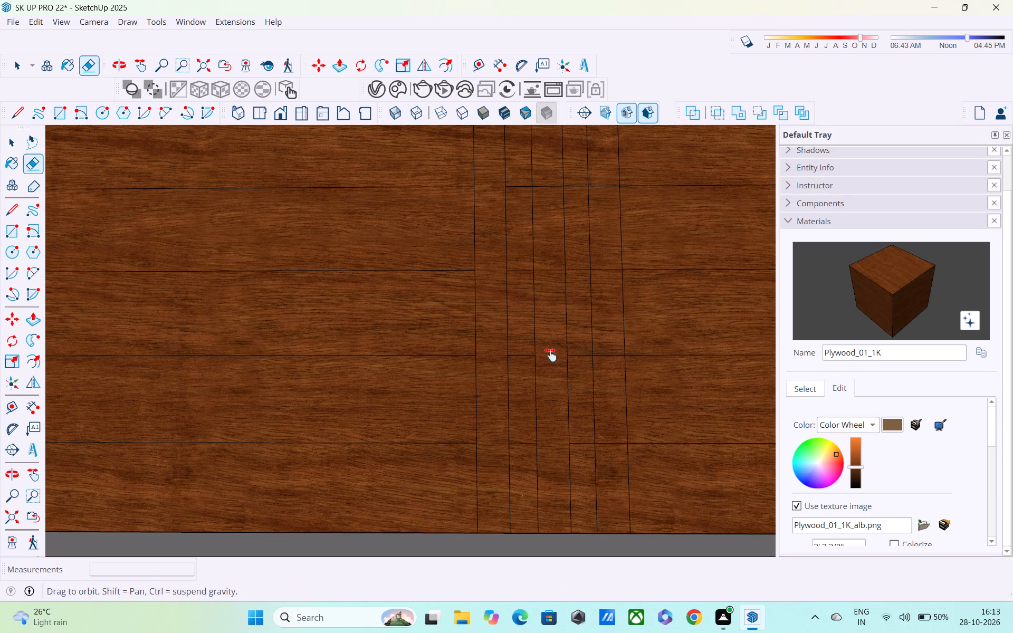
{"action": "middle_click_drag", "start_coordinate": [551, 355], "coordinate": [552, 567], "text": "shift"}
{"action": "scroll", "coordinate": [559, 360], "scroll_direction": "down", "scroll_amount": 6}
{"action": "scroll", "coordinate": [555, 308], "scroll_direction": "down", "scroll_amount": 2}
{"action": "scroll", "coordinate": [552, 277], "scroll_direction": "up", "scroll_amount": 4}
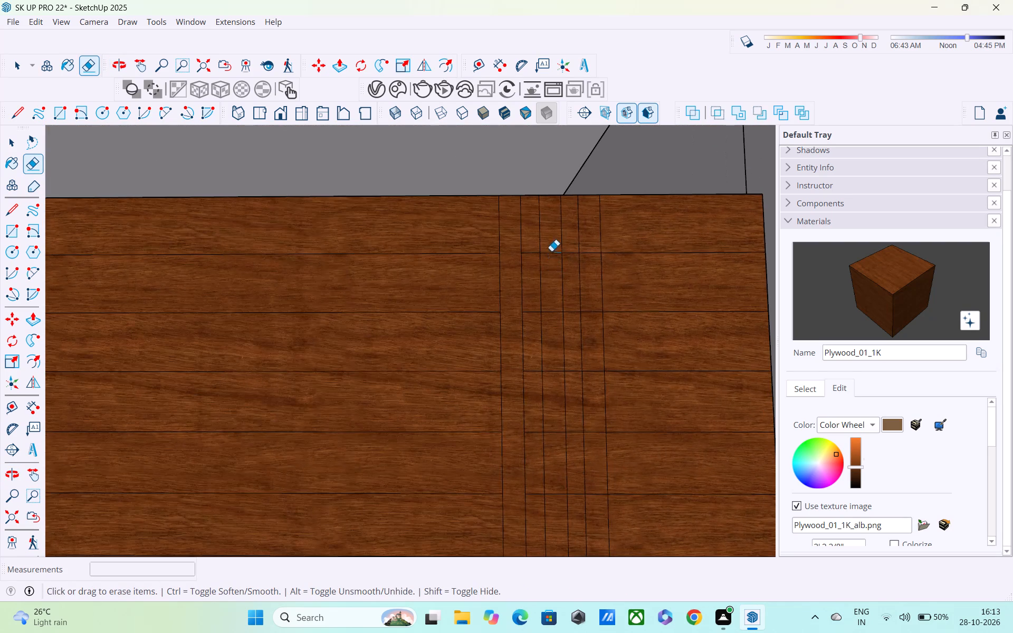
{"action": "left_click_drag", "start_coordinate": [551, 242], "coordinate": [563, 540]}
Erase the horizontal board lines in the gap between the middle strip and the strip farthest from the end pillar.
{"action": "middle_click_drag", "start_coordinate": [557, 496], "coordinate": [556, 257], "text": "shift"}
{"action": "left_click_drag", "start_coordinate": [532, 250], "coordinate": [533, 314]}
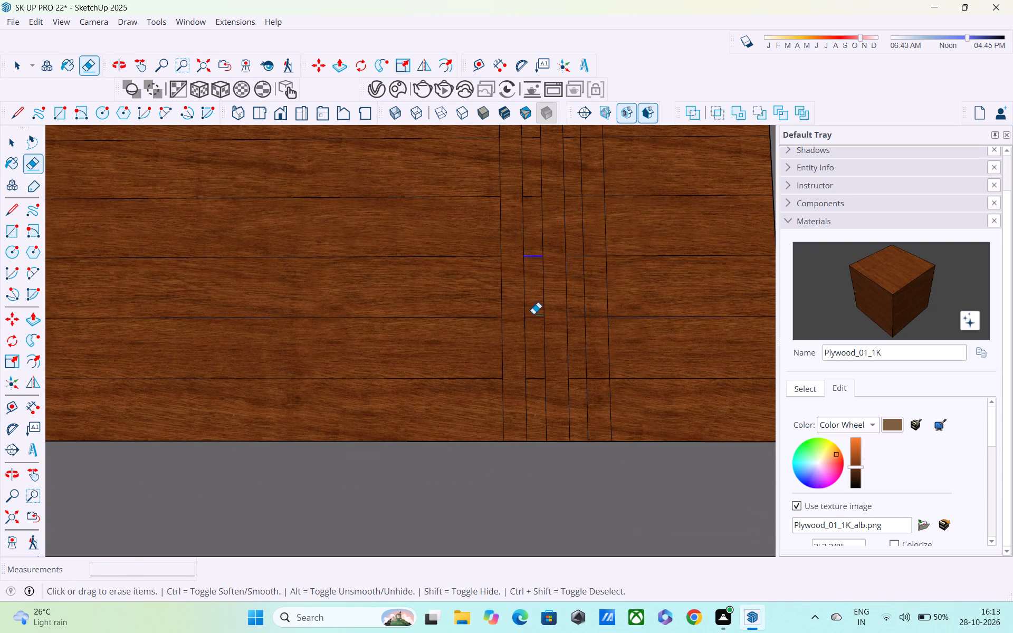
{"action": "left_click_drag", "start_coordinate": [533, 314], "coordinate": [533, 411]}
{"action": "scroll", "coordinate": [534, 320], "scroll_direction": "down", "scroll_amount": 3}
{"action": "middle_click_drag", "start_coordinate": [530, 334], "coordinate": [511, 484], "text": "shift"}
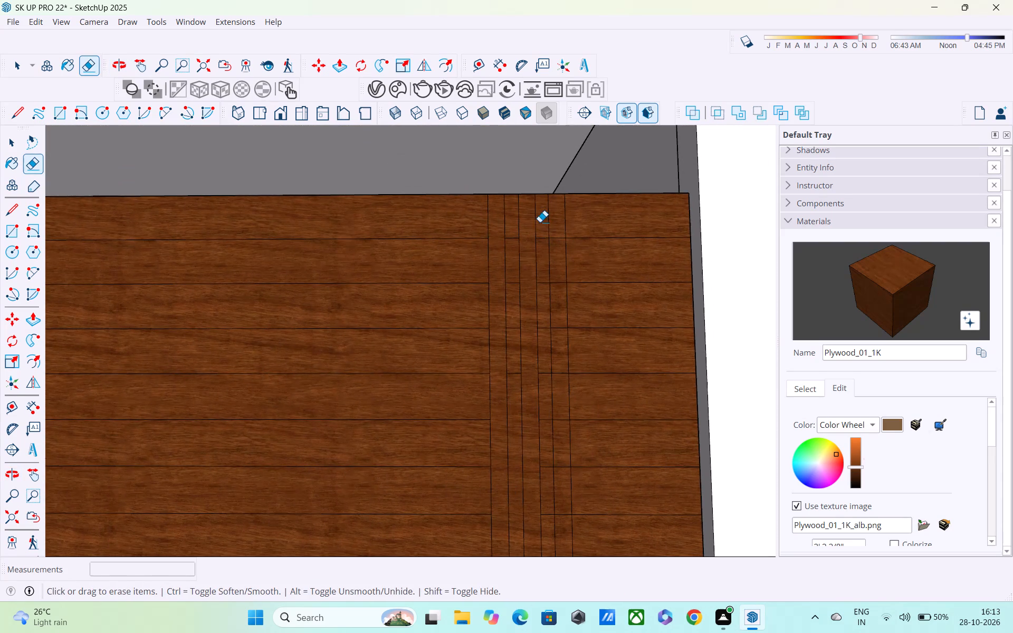
{"action": "scroll", "coordinate": [515, 240], "scroll_direction": "up", "scroll_amount": 4}
{"action": "left_click_drag", "start_coordinate": [515, 222], "coordinate": [510, 429]}
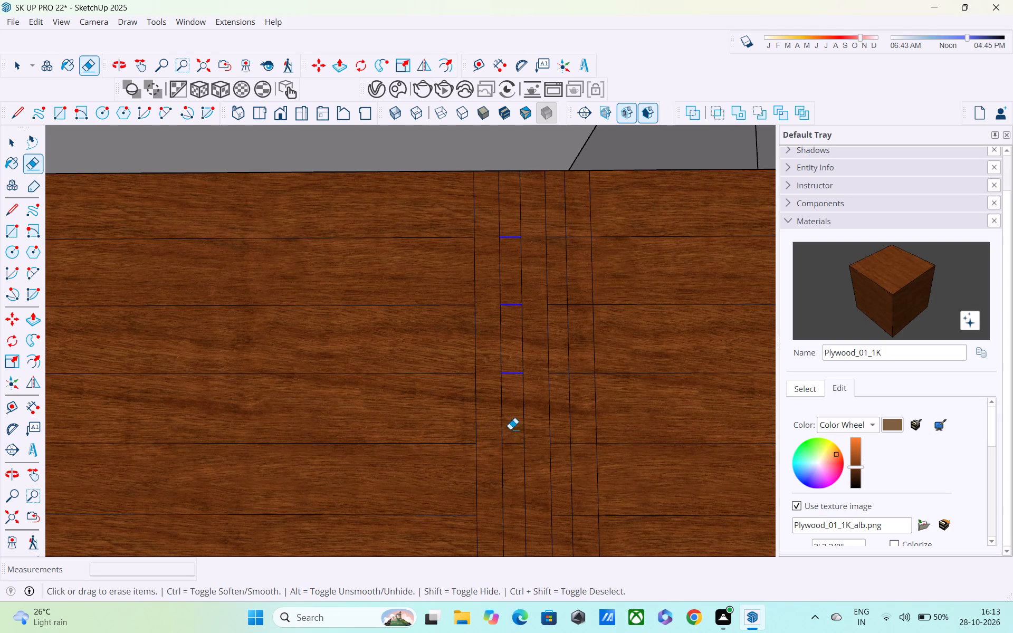
{"action": "left_click_drag", "start_coordinate": [510, 429], "coordinate": [510, 505]}
Erase the lower horizontal board lines in the gap between the middle strip and the strip nearest the end pillar.
{"action": "scroll", "coordinate": [510, 481], "scroll_direction": "down", "scroll_amount": 3}
{"action": "middle_click_drag", "start_coordinate": [506, 461], "coordinate": [504, 181], "text": "shift"}
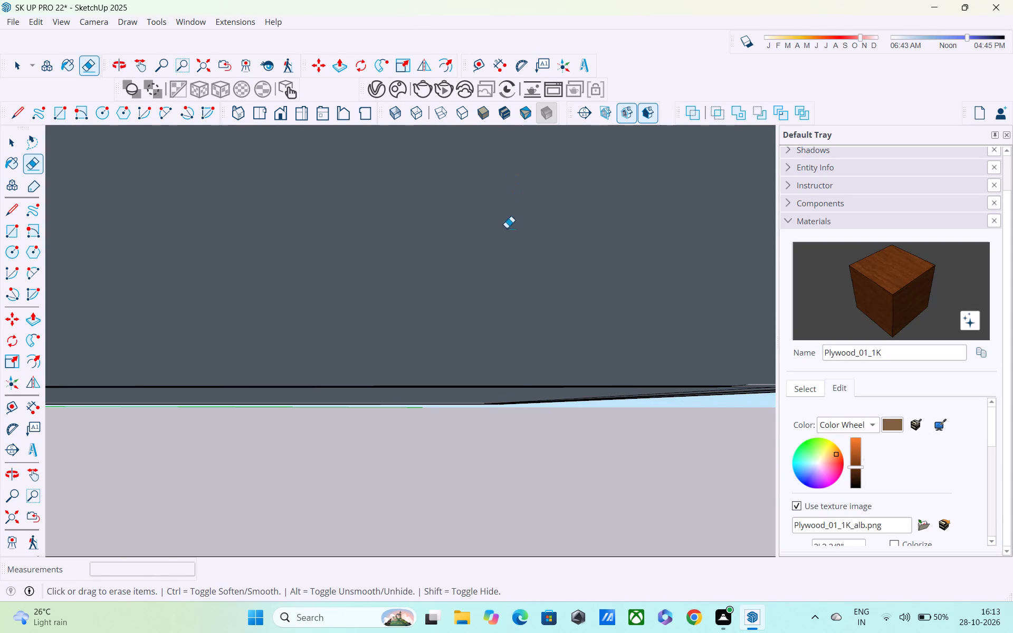
{"action": "scroll", "coordinate": [501, 232], "scroll_direction": "down", "scroll_amount": 1}
{"action": "left_click", "coordinate": [17, 519]}
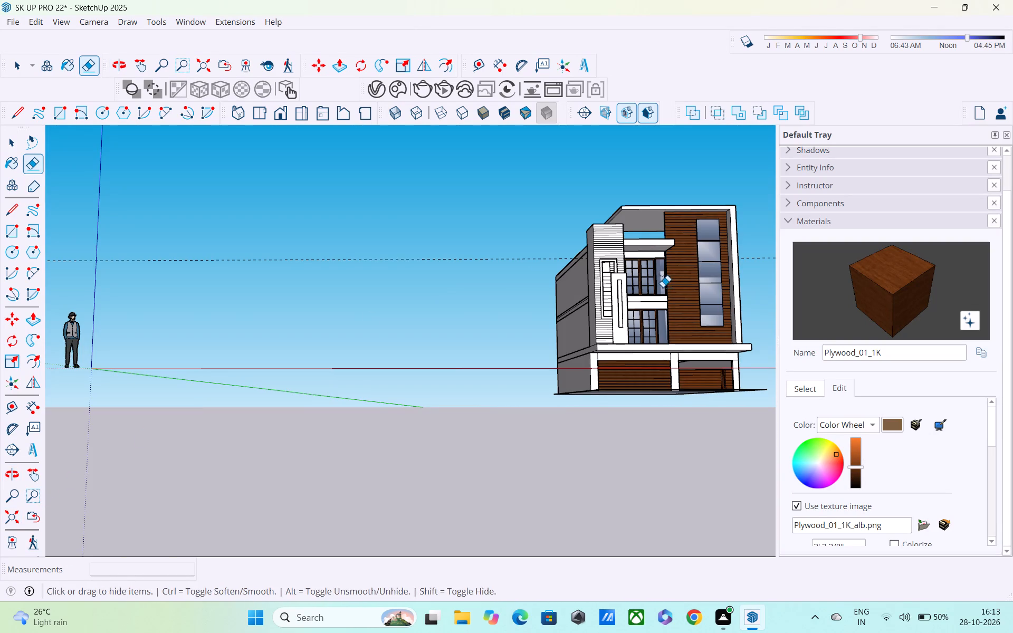
{"action": "middle_click_drag", "start_coordinate": [663, 287], "coordinate": [470, 287], "text": "shift"}
{"action": "scroll", "coordinate": [504, 377], "scroll_direction": "up", "scroll_amount": 20}
{"action": "scroll", "coordinate": [504, 377], "scroll_direction": "up", "scroll_amount": 4}
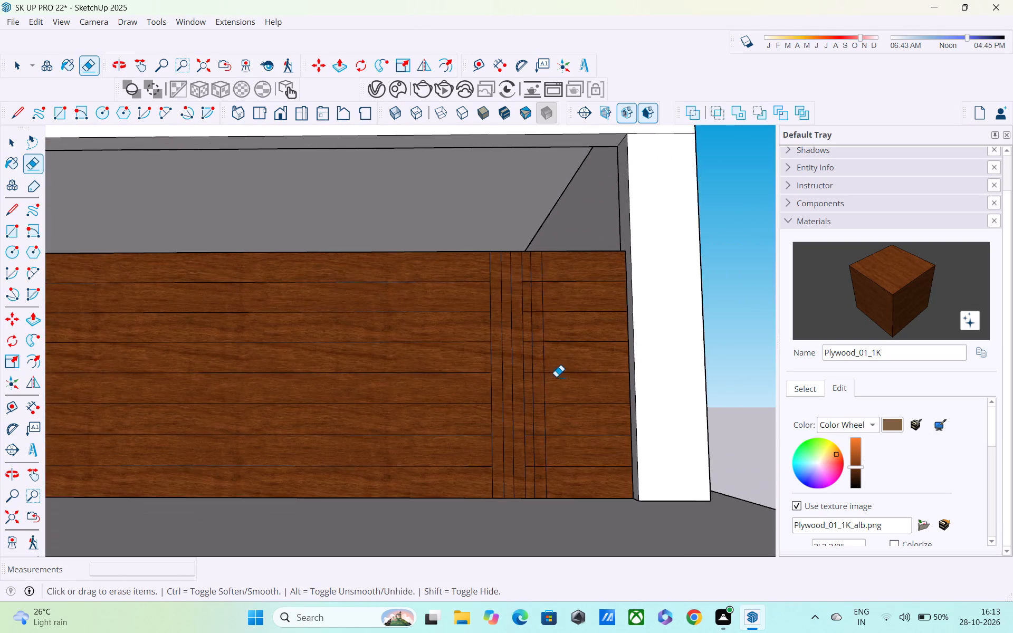
{"action": "middle_click_drag", "start_coordinate": [542, 384], "coordinate": [529, 341], "text": "shift"}
{"action": "scroll", "coordinate": [519, 403], "scroll_direction": "up", "scroll_amount": 6}
{"action": "left_click_drag", "start_coordinate": [516, 370], "coordinate": [513, 464]}
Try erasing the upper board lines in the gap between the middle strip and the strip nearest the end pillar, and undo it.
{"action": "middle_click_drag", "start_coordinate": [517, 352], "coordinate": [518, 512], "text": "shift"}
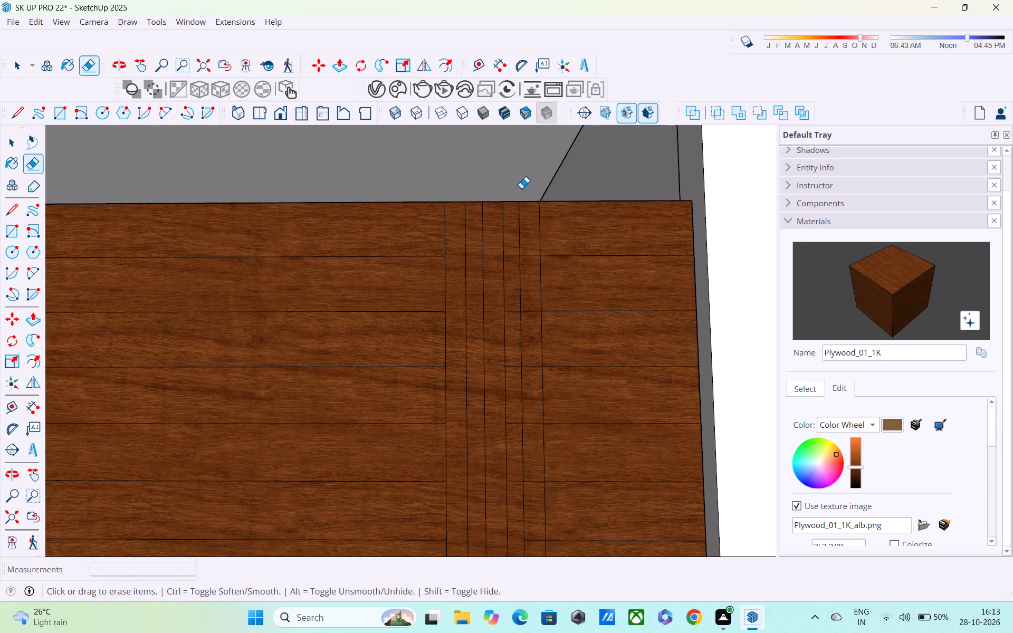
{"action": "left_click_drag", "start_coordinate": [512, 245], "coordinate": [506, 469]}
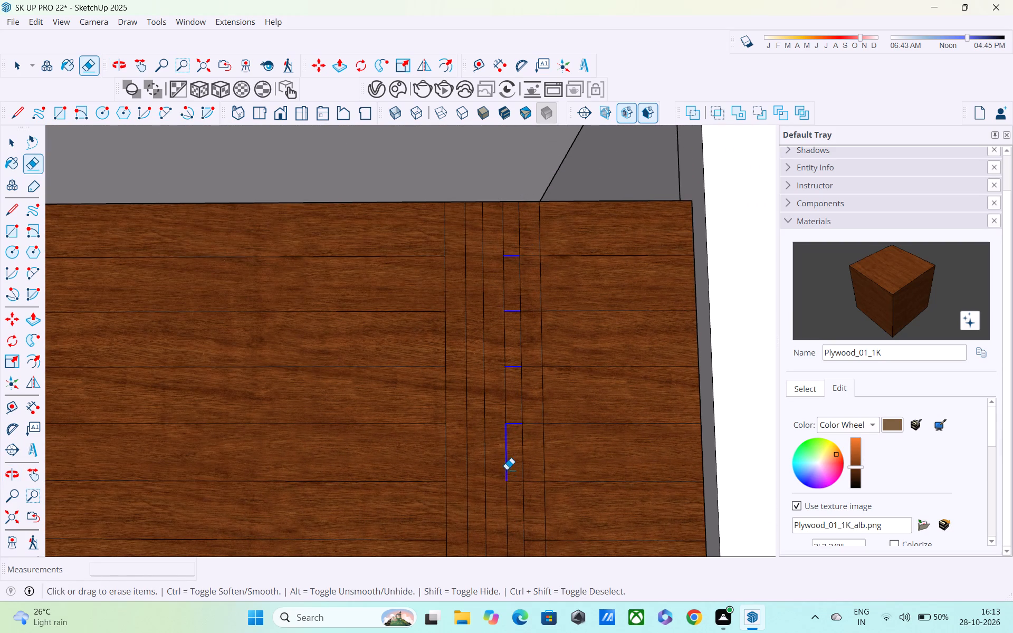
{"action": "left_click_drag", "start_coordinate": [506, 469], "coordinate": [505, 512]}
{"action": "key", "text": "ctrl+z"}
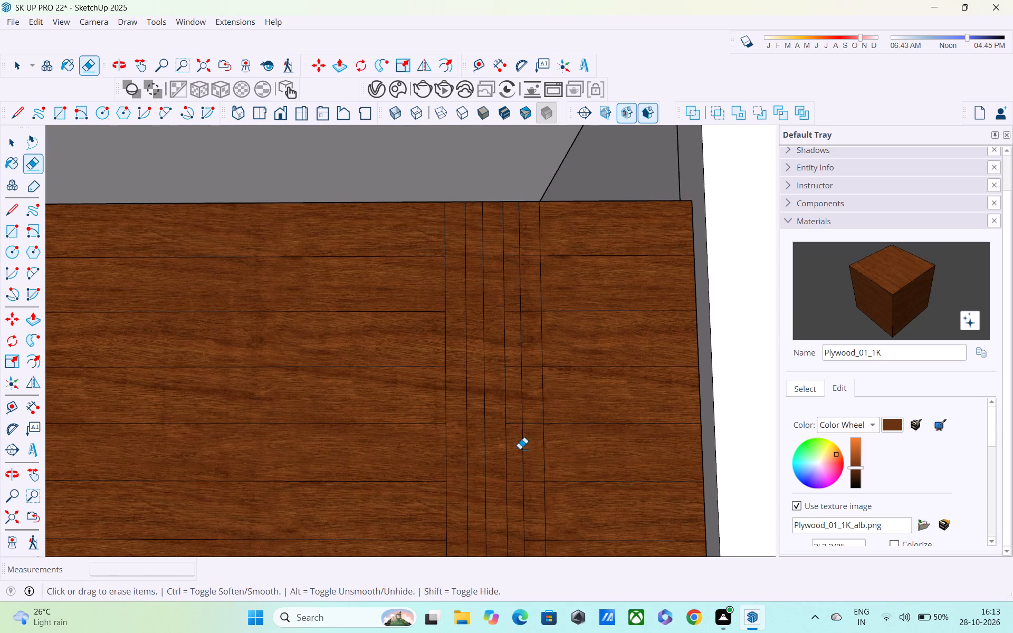
Erase only the upper horizontal board lines in the gap between the middle and nearest strips, keeping the vertical edges.
{"action": "scroll", "coordinate": [524, 435], "scroll_direction": "up", "scroll_amount": 1}
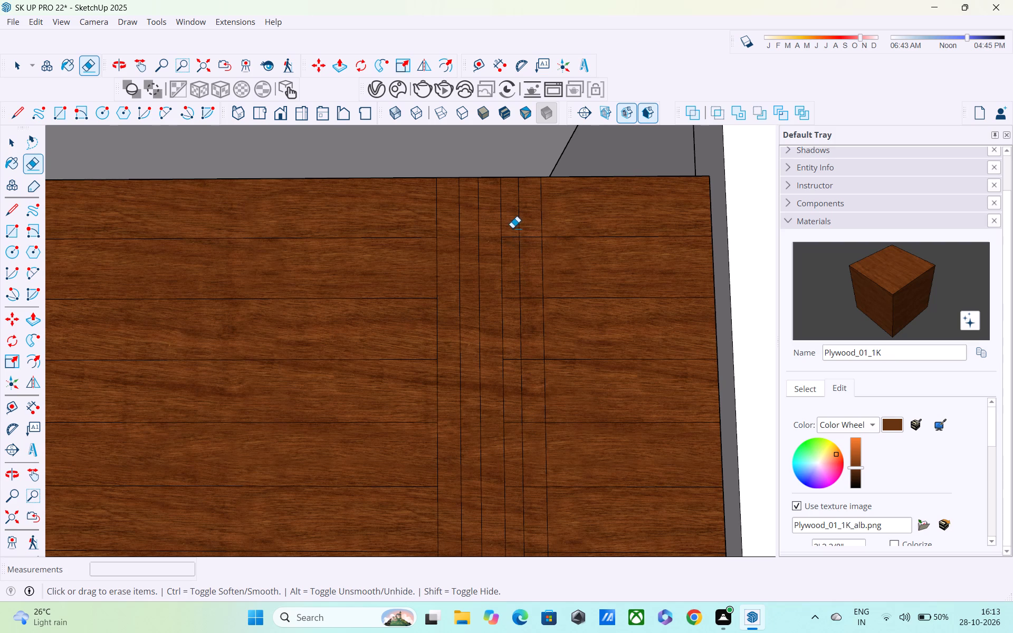
{"action": "left_click_drag", "start_coordinate": [512, 228], "coordinate": [513, 520]}
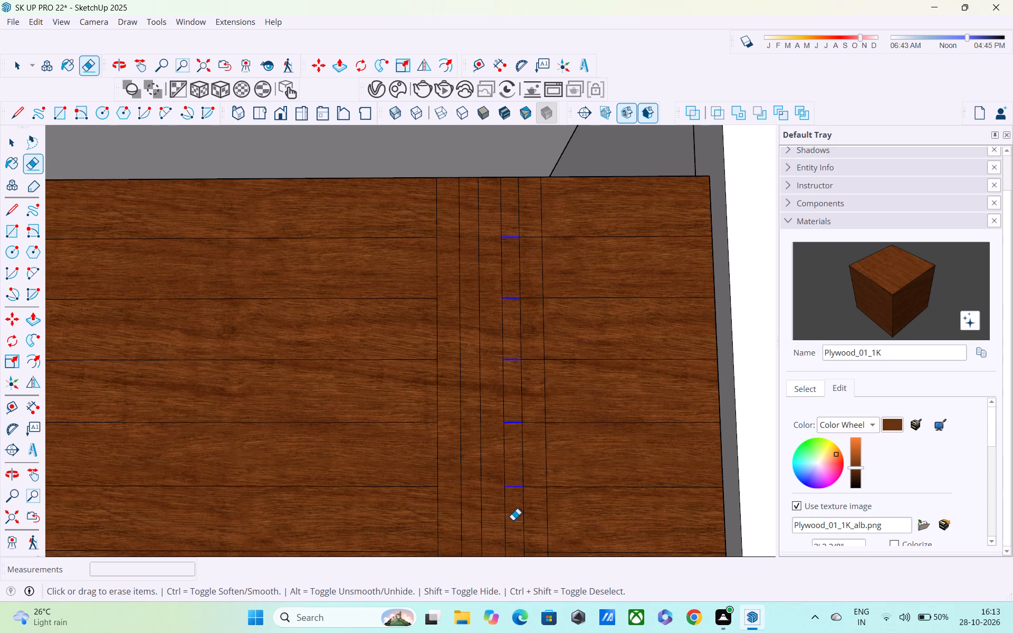
{"action": "left_click_drag", "start_coordinate": [513, 520], "coordinate": [513, 521]}
Erase the horizontal board lines inside the vertical strip nearest the end pillar, from the wall's bottom to its top.
{"action": "scroll", "coordinate": [511, 477], "scroll_direction": "down", "scroll_amount": 6}
{"action": "middle_click_drag", "start_coordinate": [505, 472], "coordinate": [501, 352]}
{"action": "scroll", "coordinate": [508, 454], "scroll_direction": "up", "scroll_amount": 4}
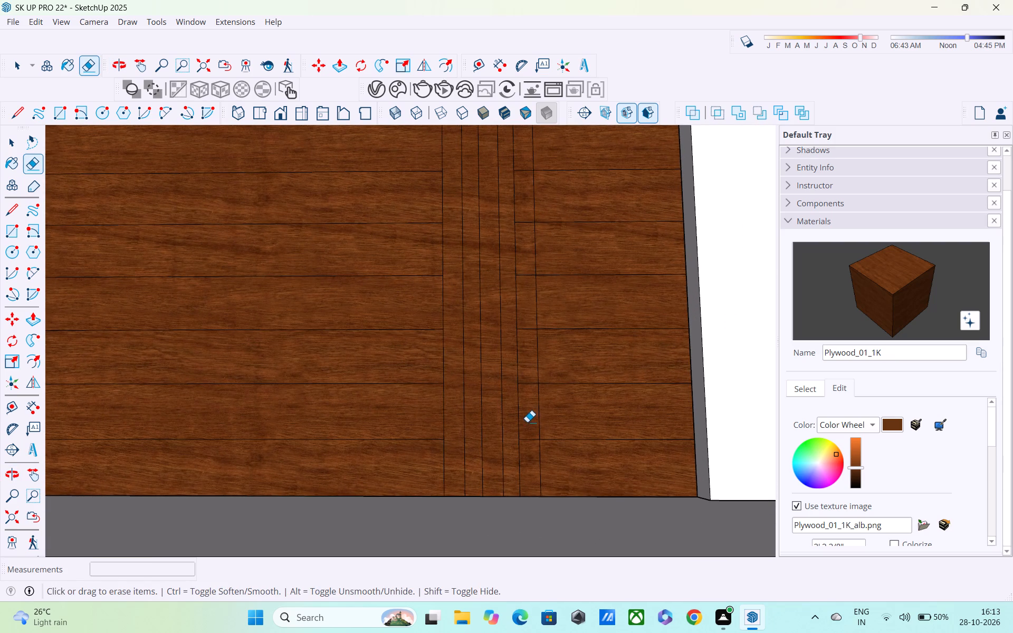
{"action": "left_click_drag", "start_coordinate": [528, 420], "coordinate": [531, 475]}
{"action": "left_click_drag", "start_coordinate": [523, 308], "coordinate": [527, 358]}
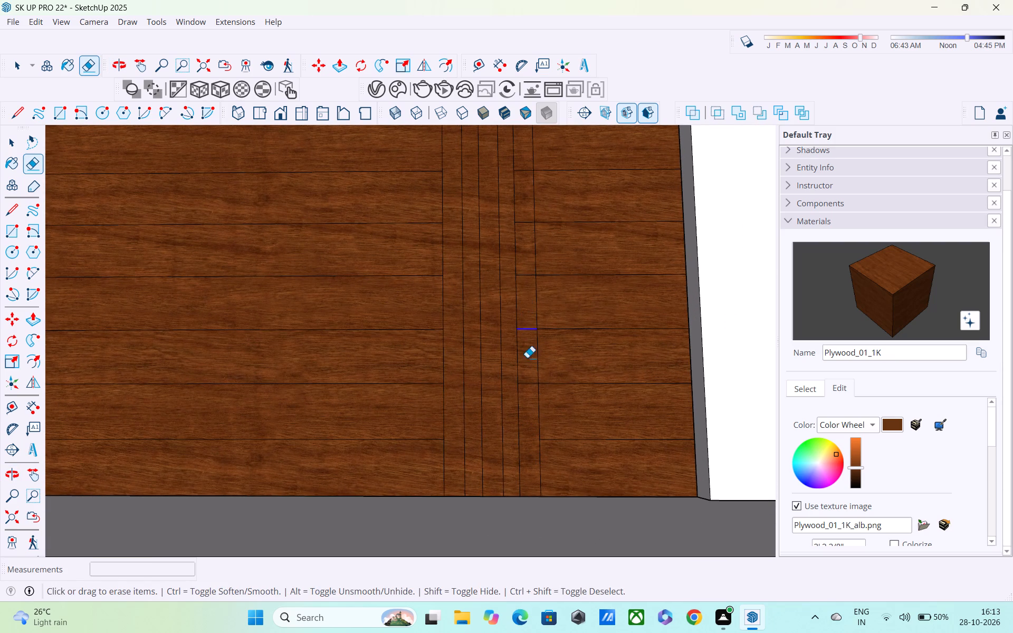
{"action": "left_click_drag", "start_coordinate": [527, 358], "coordinate": [527, 447]}
{"action": "scroll", "coordinate": [525, 364], "scroll_direction": "down", "scroll_amount": 4}
{"action": "middle_click_drag", "start_coordinate": [525, 352], "coordinate": [518, 492]}
{"action": "scroll", "coordinate": [517, 377], "scroll_direction": "up", "scroll_amount": 3}
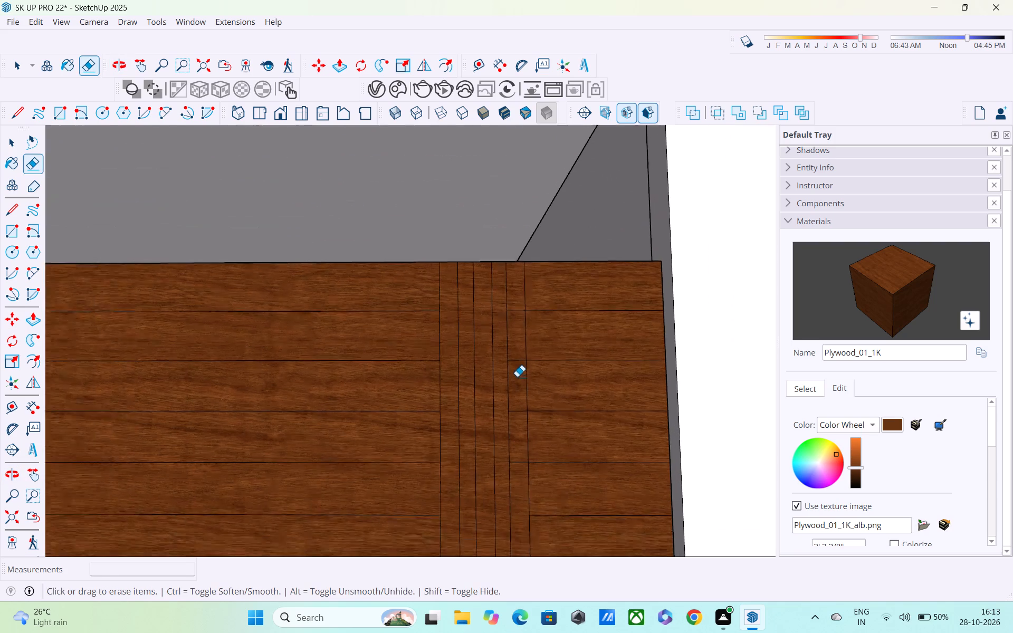
{"action": "scroll", "coordinate": [517, 377], "scroll_direction": "up", "scroll_amount": 2}
{"action": "left_click_drag", "start_coordinate": [513, 274], "coordinate": [514, 463]}
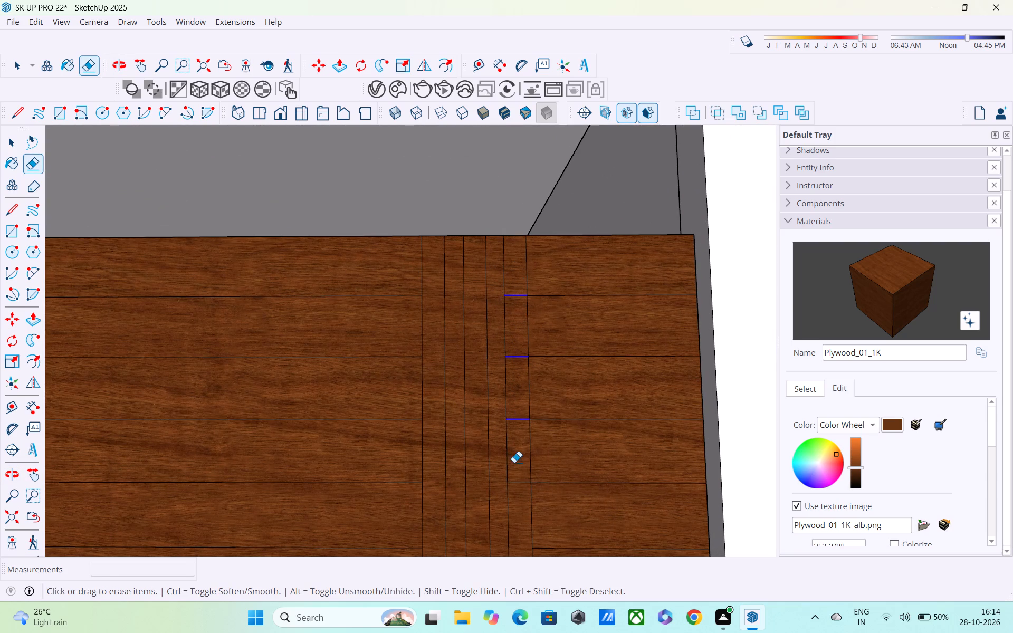
{"action": "left_click_drag", "start_coordinate": [514, 463], "coordinate": [523, 515]}
Examine the low wall's vertical strips alongside the horizontal boards and the neighbouring slatted panel.
{"action": "middle_click_drag", "start_coordinate": [514, 426], "coordinate": [513, 237], "text": "shift"}
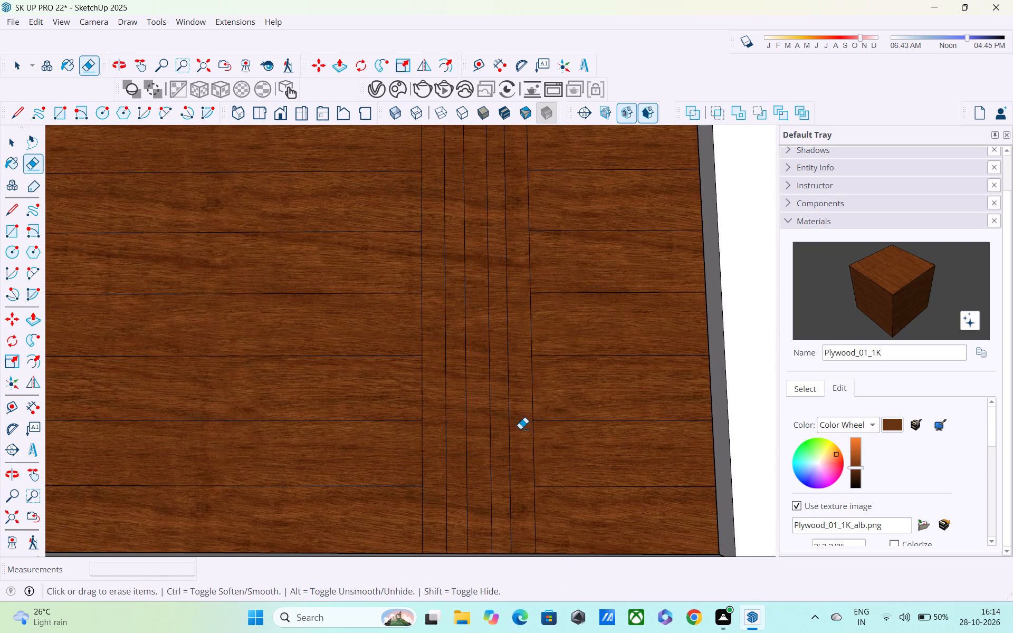
{"action": "scroll", "coordinate": [522, 412], "scroll_direction": "down", "scroll_amount": 6}
{"action": "middle_click_drag", "start_coordinate": [522, 408], "coordinate": [520, 314], "text": "shift"}
{"action": "scroll", "coordinate": [520, 312], "scroll_direction": "up", "scroll_amount": 1}
{"action": "scroll", "coordinate": [518, 307], "scroll_direction": "down", "scroll_amount": 6}
{"action": "scroll", "coordinate": [377, 370], "scroll_direction": "down", "scroll_amount": 6}
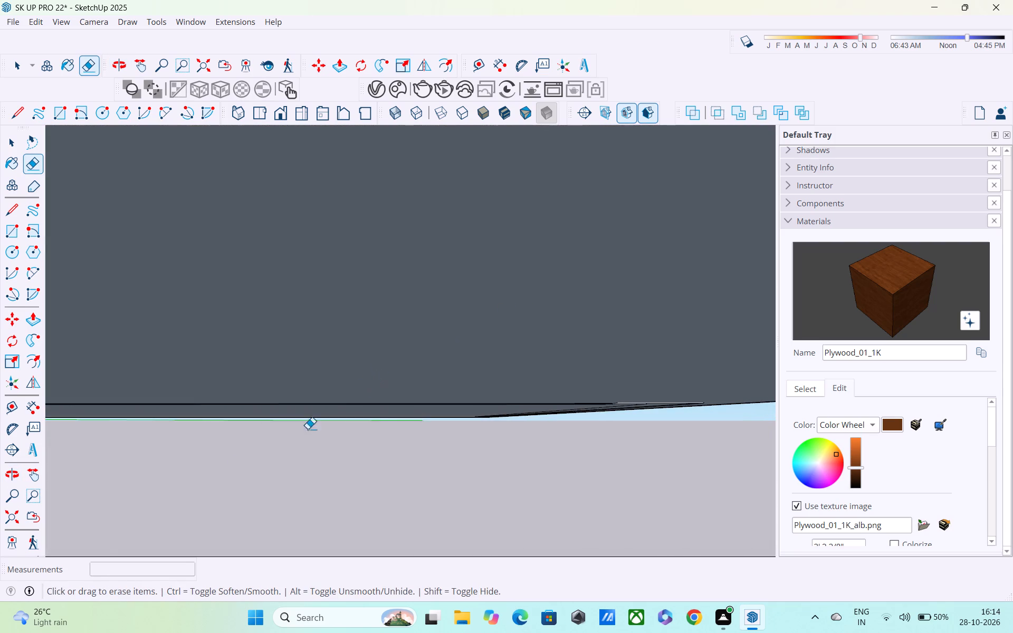
{"action": "left_click", "coordinate": [15, 521]}
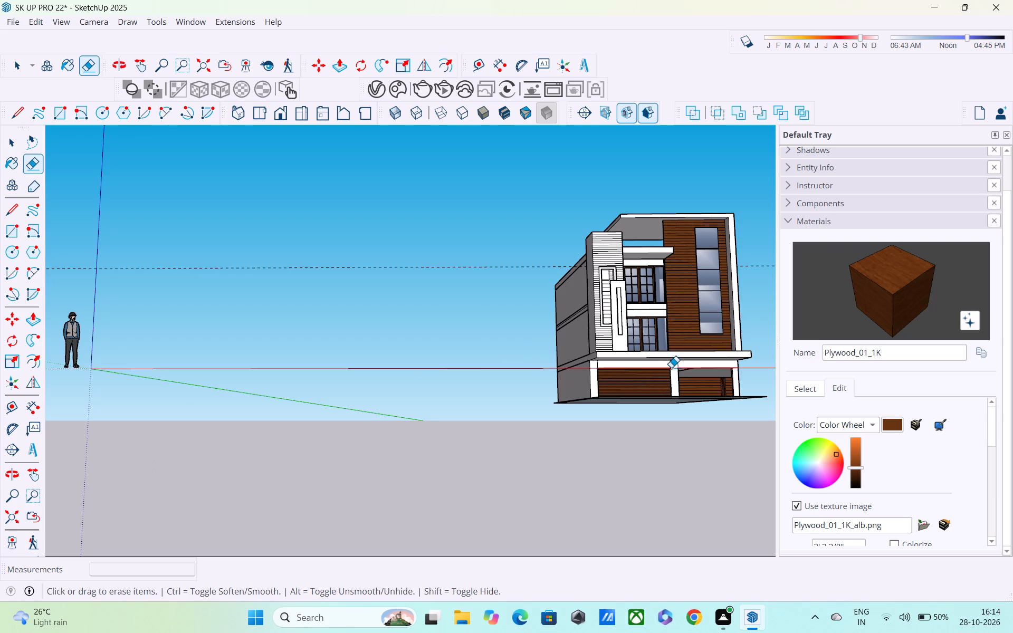
{"action": "middle_click_drag", "start_coordinate": [684, 375], "coordinate": [491, 371], "text": "shift"}
{"action": "scroll", "coordinate": [611, 374], "scroll_direction": "up", "scroll_amount": 17}
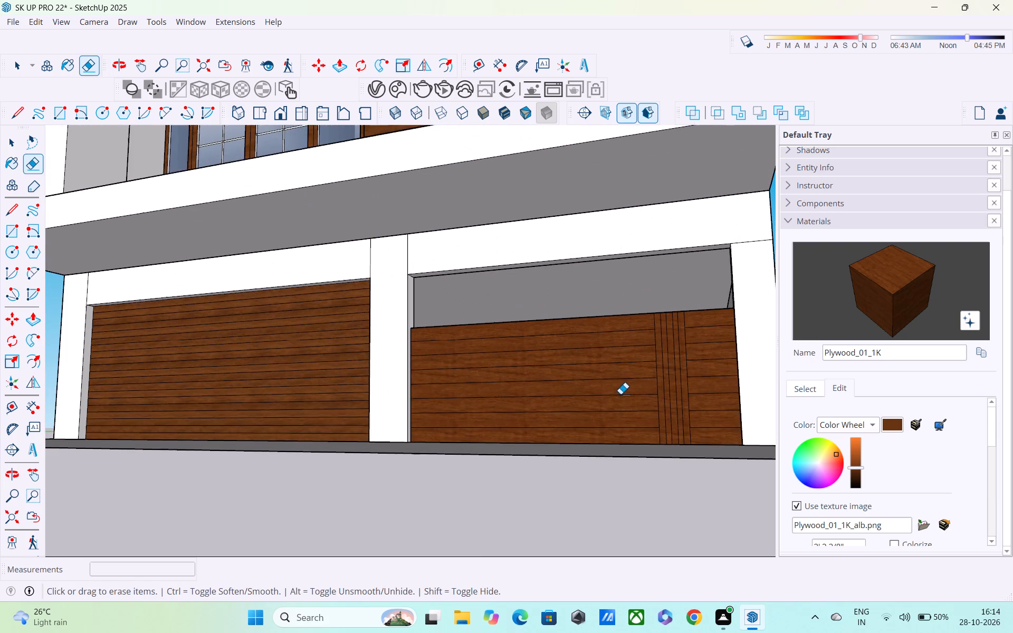
{"action": "middle_click_drag", "start_coordinate": [619, 392], "coordinate": [515, 372], "text": "shift"}
{"action": "scroll", "coordinate": [515, 373], "scroll_direction": "up", "scroll_amount": 1, "text": "shift"}
{"action": "scroll", "coordinate": [514, 367], "scroll_direction": "down", "scroll_amount": 4}
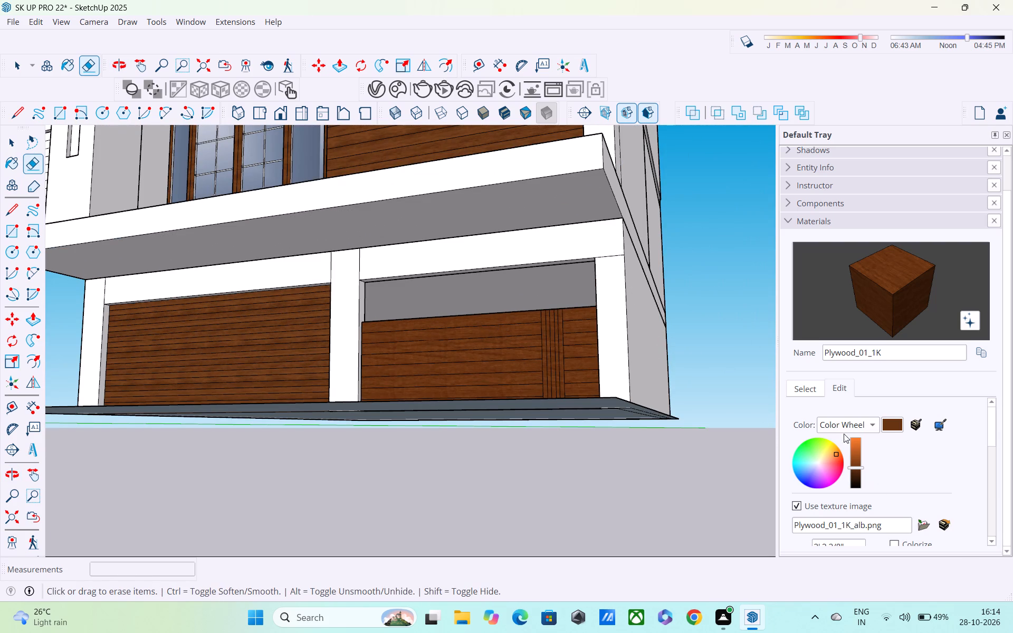
Paint the low wall's five vertical strips with the Wood_Veneer_15_1K material from the Wood collection.
{"action": "left_click", "coordinate": [805, 391]}
{"action": "left_click", "coordinate": [861, 487]}
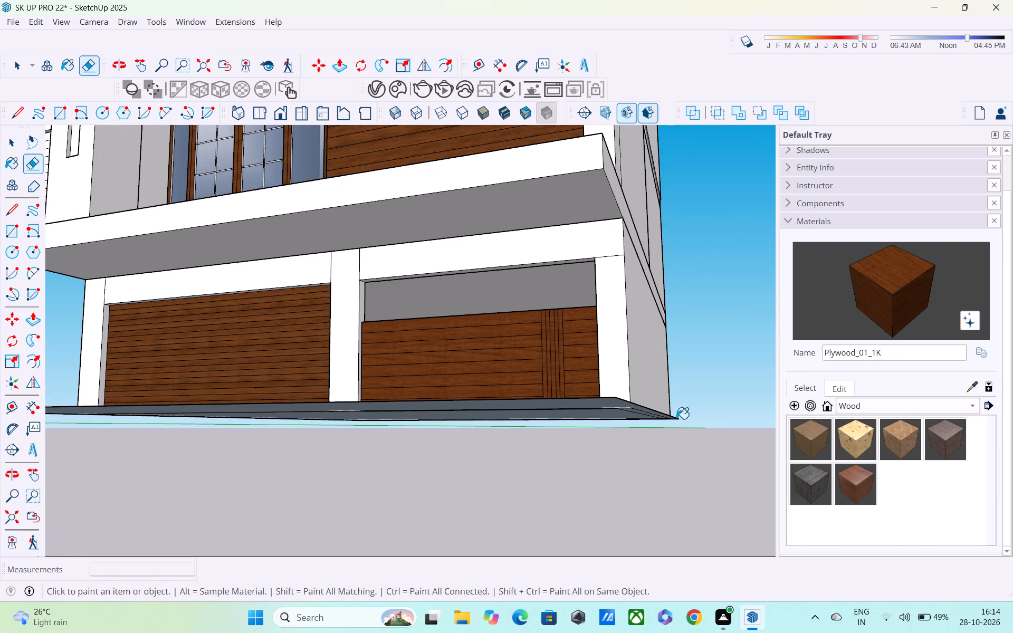
{"action": "scroll", "coordinate": [610, 331], "scroll_direction": "down", "scroll_amount": 1}
{"action": "scroll", "coordinate": [610, 331], "scroll_direction": "up", "scroll_amount": 5}
{"action": "scroll", "coordinate": [547, 330], "scroll_direction": "up", "scroll_amount": 4}
{"action": "left_click", "coordinate": [532, 318]}
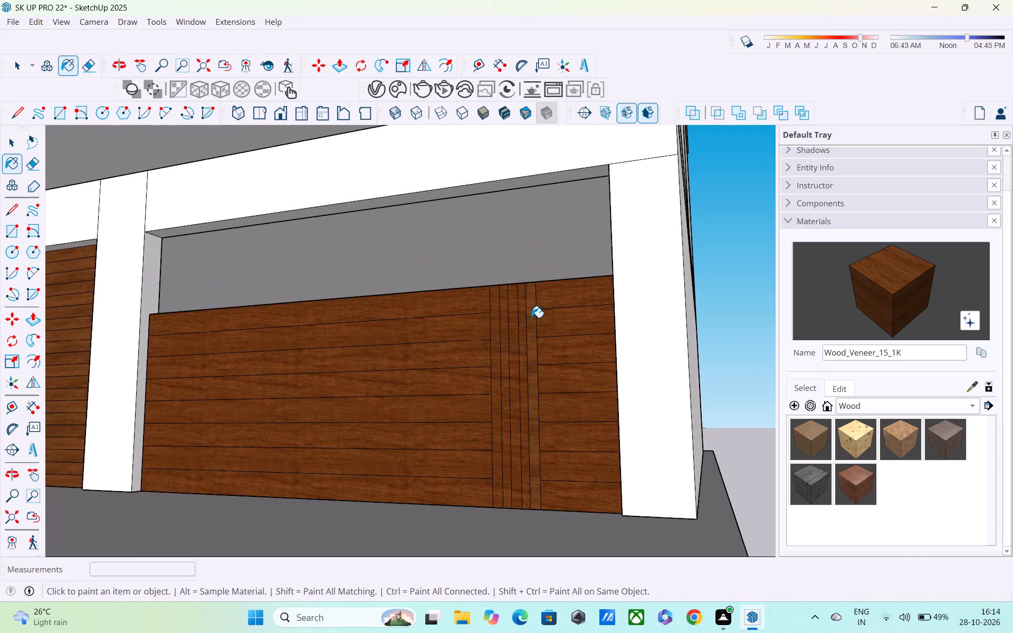
{"action": "left_click", "coordinate": [523, 313]}
{"action": "left_click", "coordinate": [515, 306]}
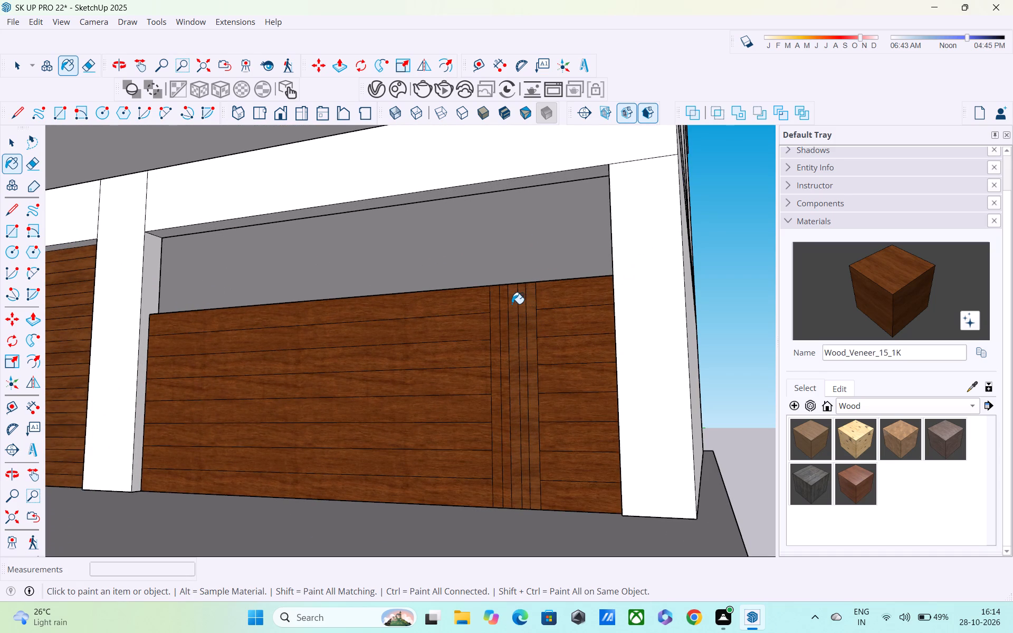
{"action": "left_click", "coordinate": [506, 301]}
{"action": "left_click", "coordinate": [494, 294]}
{"action": "scroll", "coordinate": [494, 294], "scroll_direction": "down", "scroll_amount": 6}
{"action": "key", "text": "space"}
Examine the painted vertical strips and the ground-floor cladding from several angles, and compare them with the whole front facade.
{"action": "middle_click_drag", "start_coordinate": [707, 290], "coordinate": [753, 378]}
{"action": "scroll", "coordinate": [508, 319], "scroll_direction": "down", "scroll_amount": 5}
{"action": "middle_click_drag", "start_coordinate": [498, 304], "coordinate": [494, 298]}
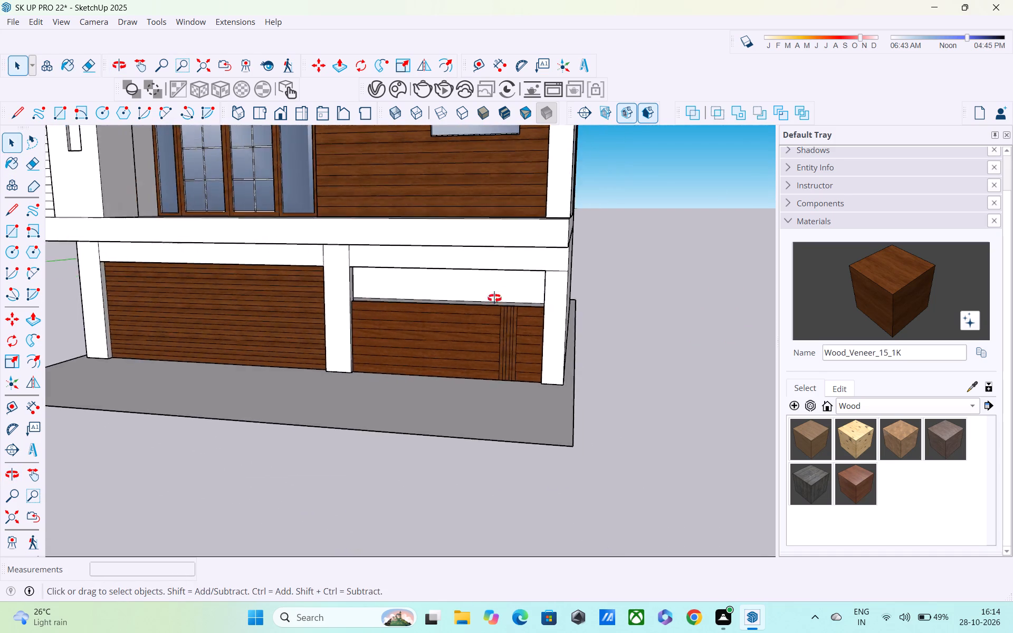
{"action": "middle_click_drag", "start_coordinate": [494, 298], "coordinate": [509, 260]}
{"action": "scroll", "coordinate": [510, 270], "scroll_direction": "up", "scroll_amount": 6}
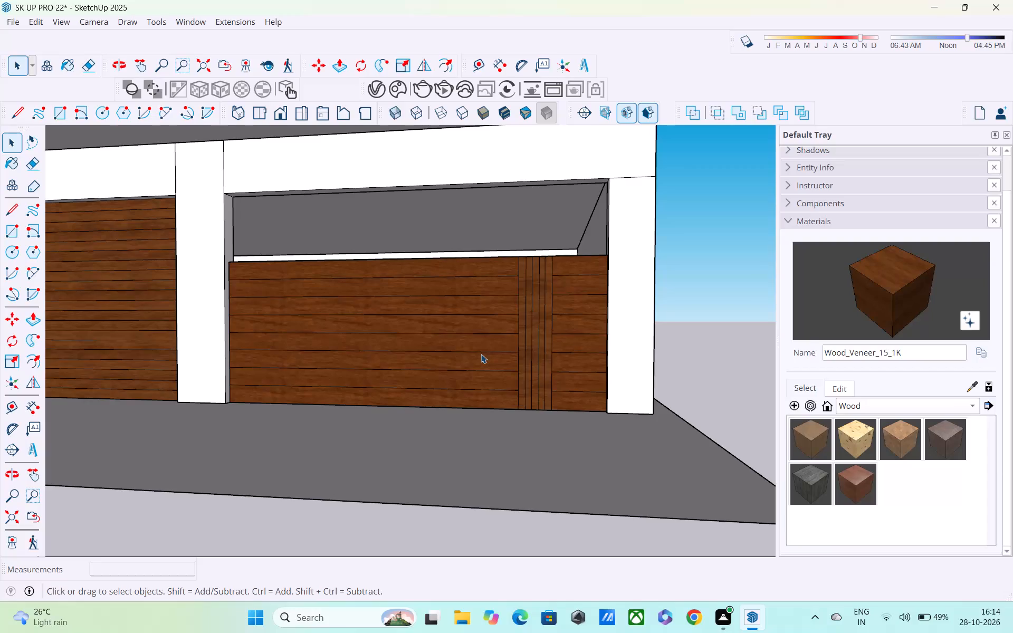
{"action": "scroll", "coordinate": [469, 353], "scroll_direction": "up", "scroll_amount": 1}
{"action": "middle_click_drag", "start_coordinate": [460, 341], "coordinate": [422, 434]}
{"action": "scroll", "coordinate": [420, 346], "scroll_direction": "down", "scroll_amount": 5}
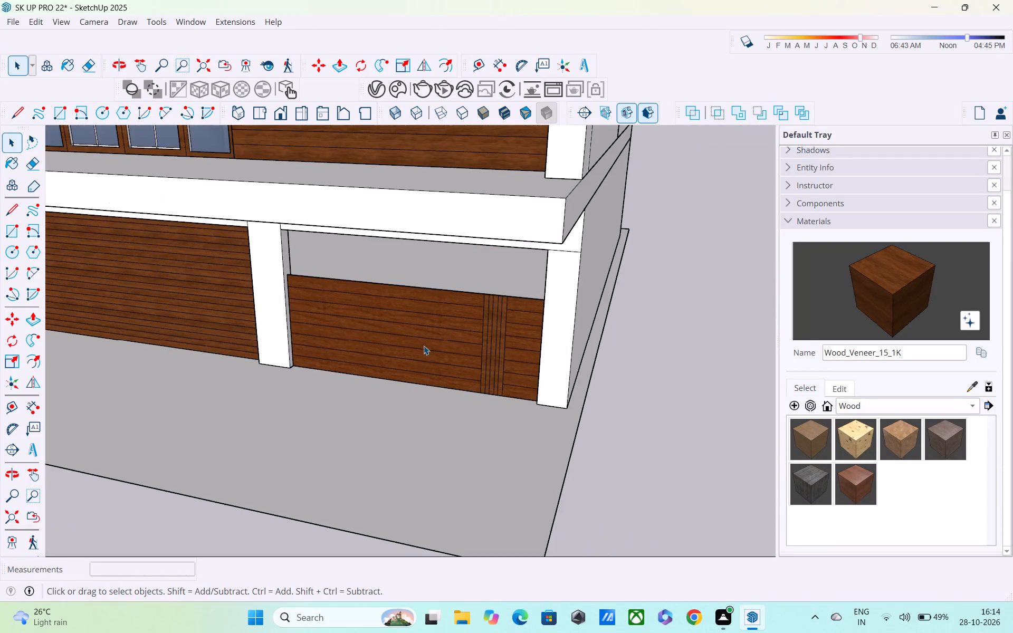
{"action": "middle_click_drag", "start_coordinate": [424, 344], "coordinate": [419, 258]}
{"action": "scroll", "coordinate": [391, 267], "scroll_direction": "up", "scroll_amount": 5}
{"action": "scroll", "coordinate": [319, 275], "scroll_direction": "up", "scroll_amount": 2}
{"action": "scroll", "coordinate": [318, 275], "scroll_direction": "down", "scroll_amount": 6}
{"action": "middle_click_drag", "start_coordinate": [305, 281], "coordinate": [189, 294]}
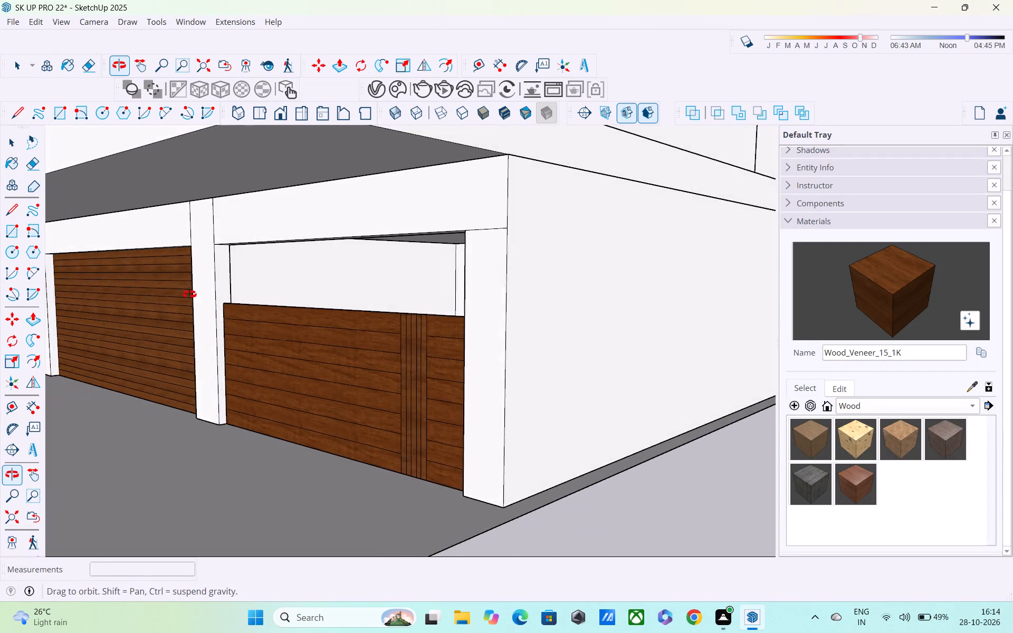
{"action": "middle_click_drag", "start_coordinate": [189, 294], "coordinate": [438, 232]}
{"action": "scroll", "coordinate": [438, 232], "scroll_direction": "up", "scroll_amount": 1}
{"action": "scroll", "coordinate": [437, 235], "scroll_direction": "down", "scroll_amount": 12}
{"action": "middle_click_drag", "start_coordinate": [452, 268], "coordinate": [421, 325]}
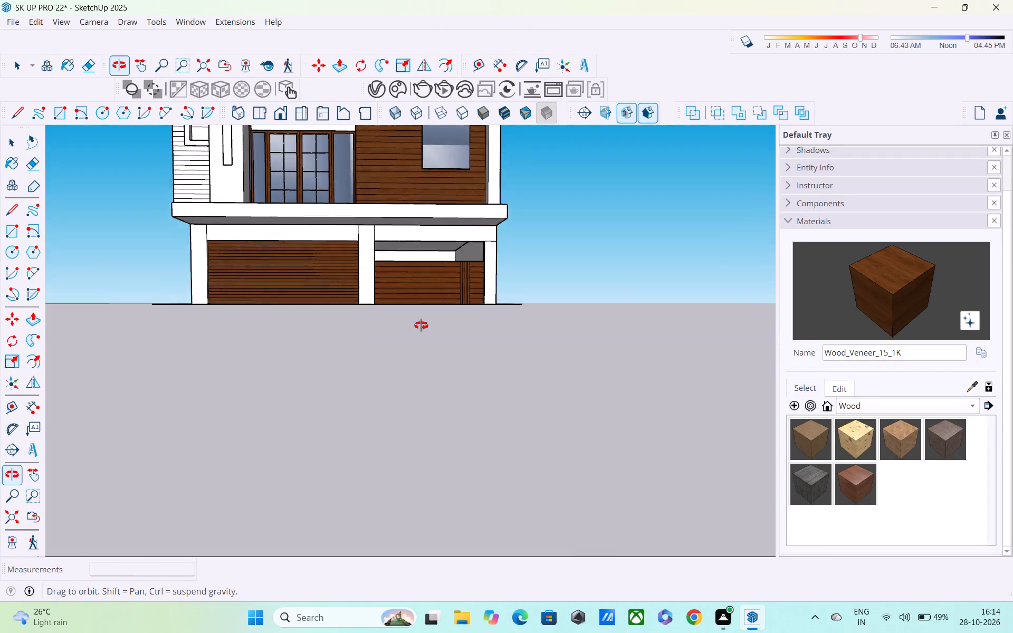
{"action": "middle_click_drag", "start_coordinate": [421, 325], "coordinate": [330, 343]}
{"action": "scroll", "coordinate": [329, 341], "scroll_direction": "up", "scroll_amount": 1}
{"action": "scroll", "coordinate": [326, 313], "scroll_direction": "down", "scroll_amount": 5}
{"action": "scroll", "coordinate": [419, 263], "scroll_direction": "up", "scroll_amount": 1}
{"action": "middle_click_drag", "start_coordinate": [421, 263], "coordinate": [434, 227]}
{"action": "scroll", "coordinate": [328, 308], "scroll_direction": "up", "scroll_amount": 7}
{"action": "scroll", "coordinate": [402, 215], "scroll_direction": "up", "scroll_amount": 1}
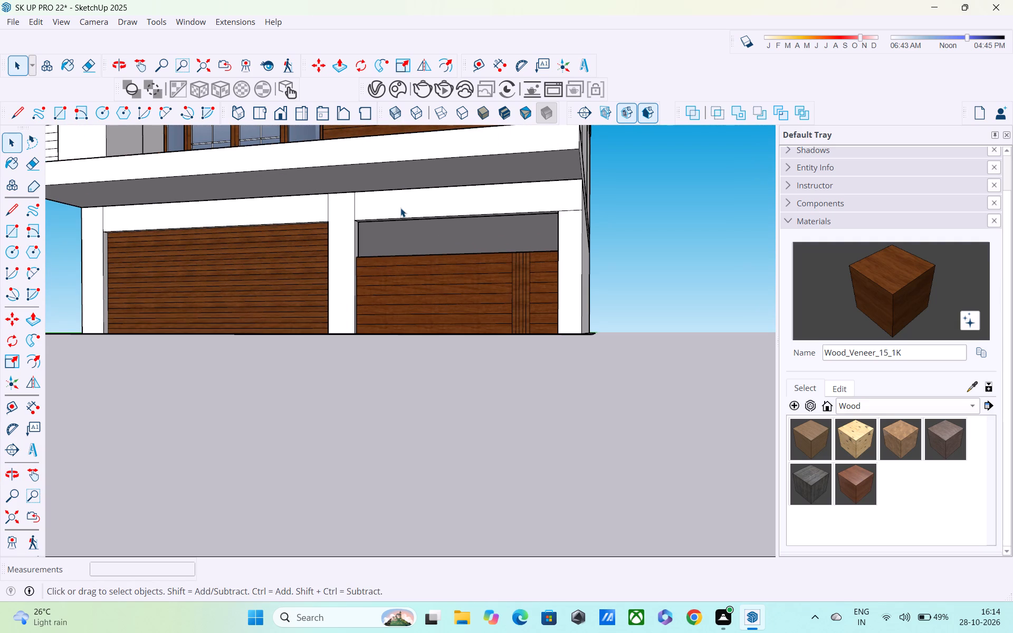
{"action": "scroll", "coordinate": [400, 208], "scroll_direction": "down", "scroll_amount": 4}
{"action": "middle_click_drag", "start_coordinate": [410, 247], "coordinate": [427, 280]}
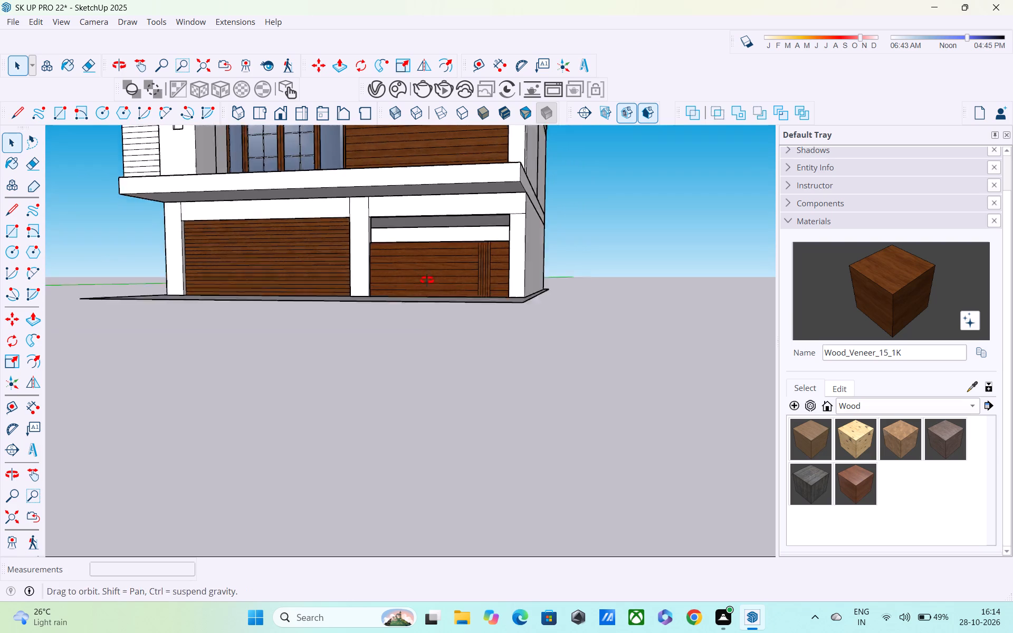
{"action": "middle_click_drag", "start_coordinate": [427, 280], "coordinate": [449, 317]}
{"action": "scroll", "coordinate": [438, 293], "scroll_direction": "down", "scroll_amount": 3}
{"action": "middle_click_drag", "start_coordinate": [435, 289], "coordinate": [379, 253]}
{"action": "scroll", "coordinate": [404, 255], "scroll_direction": "up", "scroll_amount": 4}
{"action": "scroll", "coordinate": [406, 253], "scroll_direction": "down", "scroll_amount": 5}
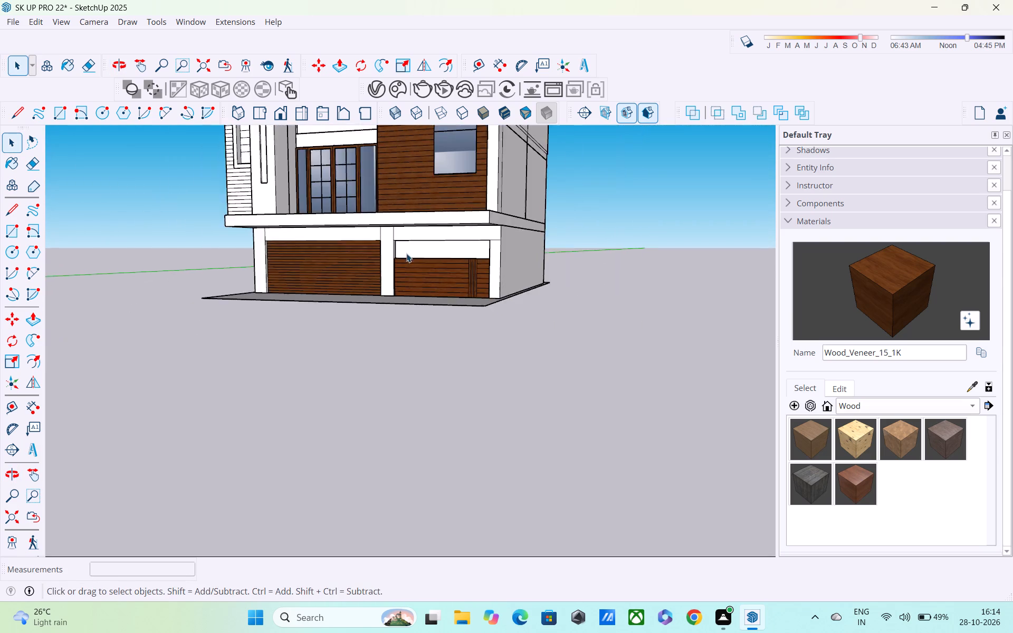
{"action": "scroll", "coordinate": [400, 248], "scroll_direction": "up", "scroll_amount": 1}
{"action": "middle_click_drag", "start_coordinate": [389, 237], "coordinate": [385, 214]}
{"action": "scroll", "coordinate": [385, 214], "scroll_direction": "down", "scroll_amount": 10}
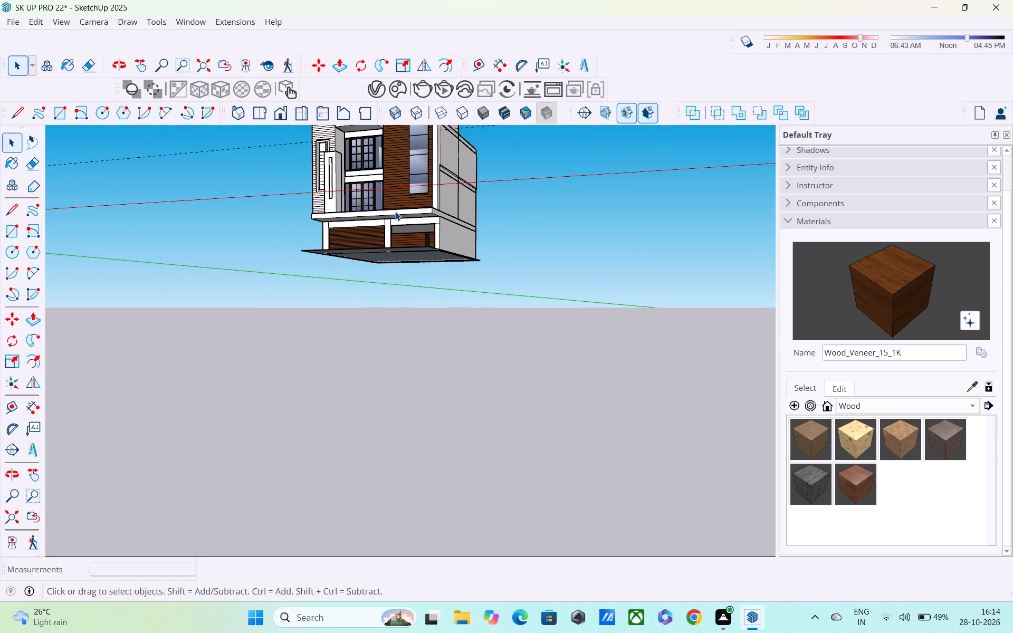
{"action": "middle_click_drag", "start_coordinate": [395, 212], "coordinate": [409, 273], "text": "shift"}
{"action": "middle_click_drag", "start_coordinate": [416, 239], "coordinate": [484, 277]}
{"action": "scroll", "coordinate": [401, 258], "scroll_direction": "up", "scroll_amount": 4}
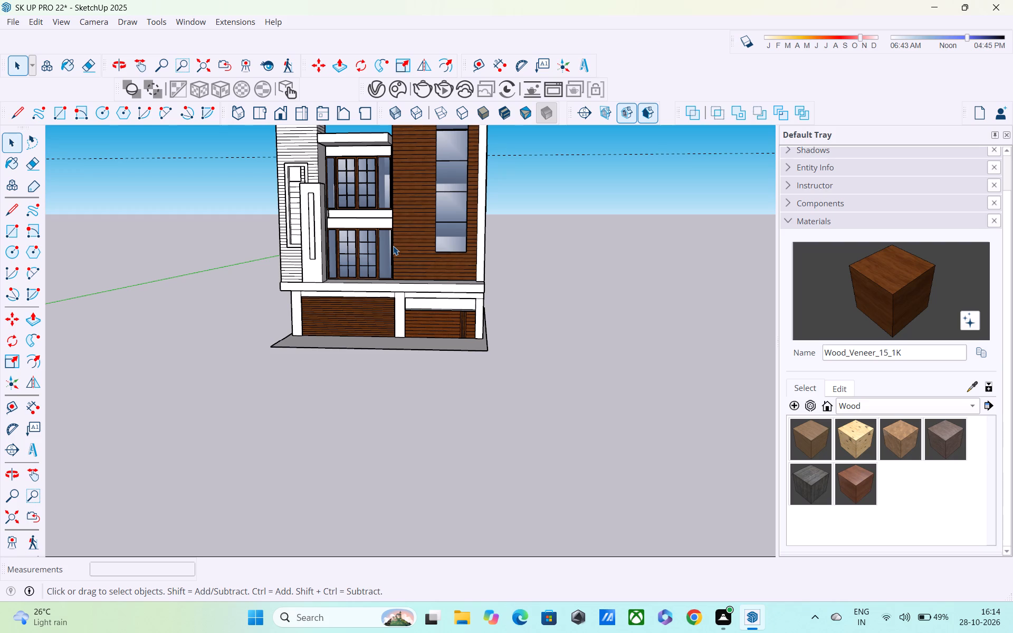
{"action": "middle_click_drag", "start_coordinate": [397, 214], "coordinate": [318, 285]}
{"action": "scroll", "coordinate": [303, 205], "scroll_direction": "up", "scroll_amount": 3}
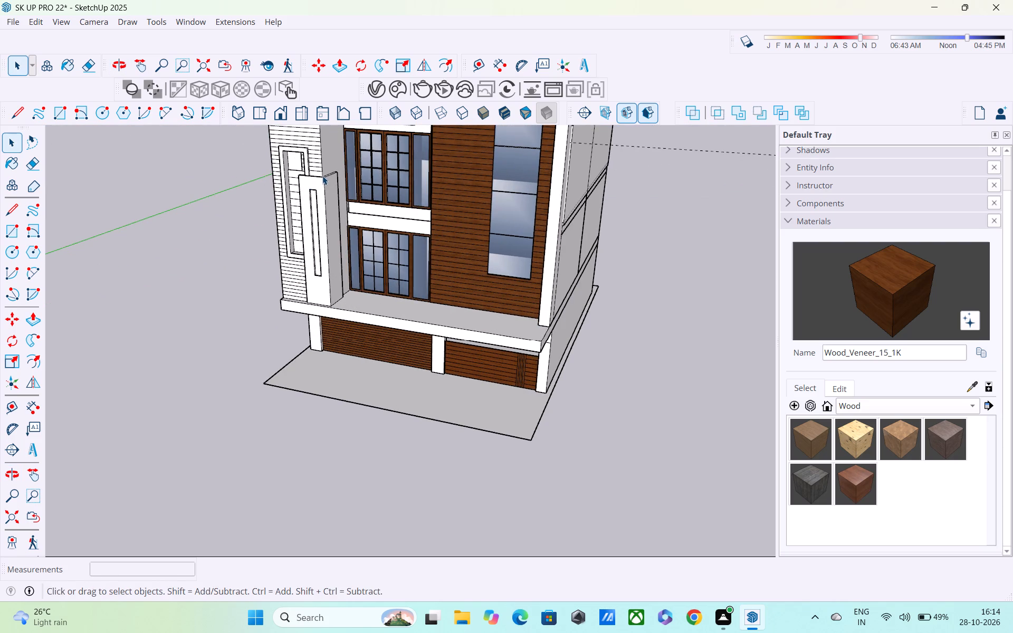
Open the canopy slab above the upper windows for editing and draw a vertical line about 1' 5 7/8" where its end meets the wood wall.
{"action": "middle_click_drag", "start_coordinate": [330, 178], "coordinate": [398, 277], "text": "shift"}
{"action": "scroll", "coordinate": [486, 203], "scroll_direction": "up", "scroll_amount": 5}
{"action": "middle_click_drag", "start_coordinate": [502, 263], "coordinate": [403, 198]}
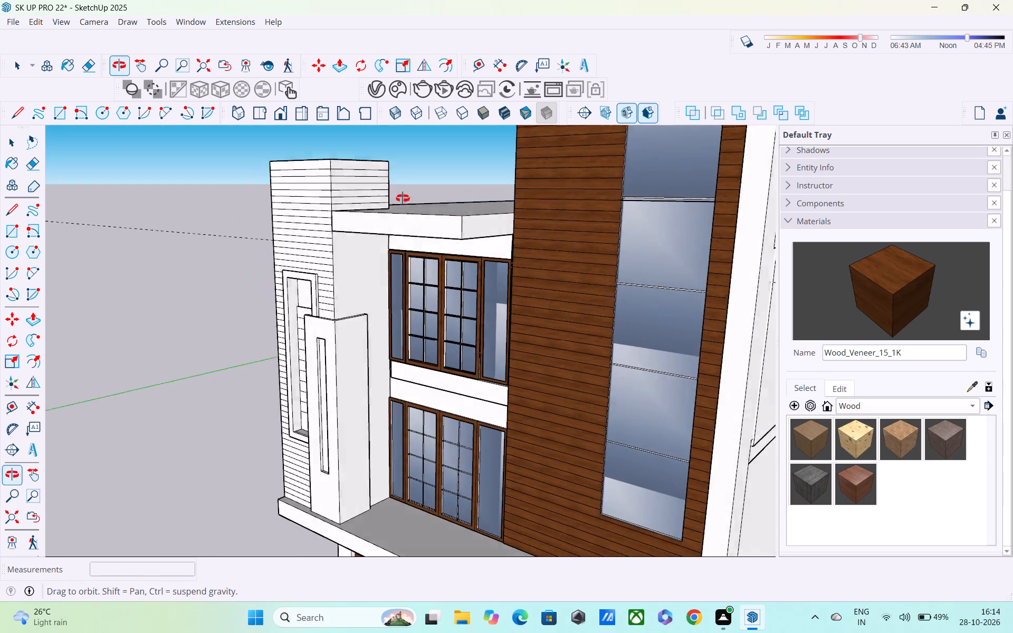
{"action": "middle_click_drag", "start_coordinate": [403, 198], "coordinate": [402, 198]}
{"action": "scroll", "coordinate": [403, 206], "scroll_direction": "down", "scroll_amount": 5}
{"action": "scroll", "coordinate": [438, 218], "scroll_direction": "up", "scroll_amount": 3}
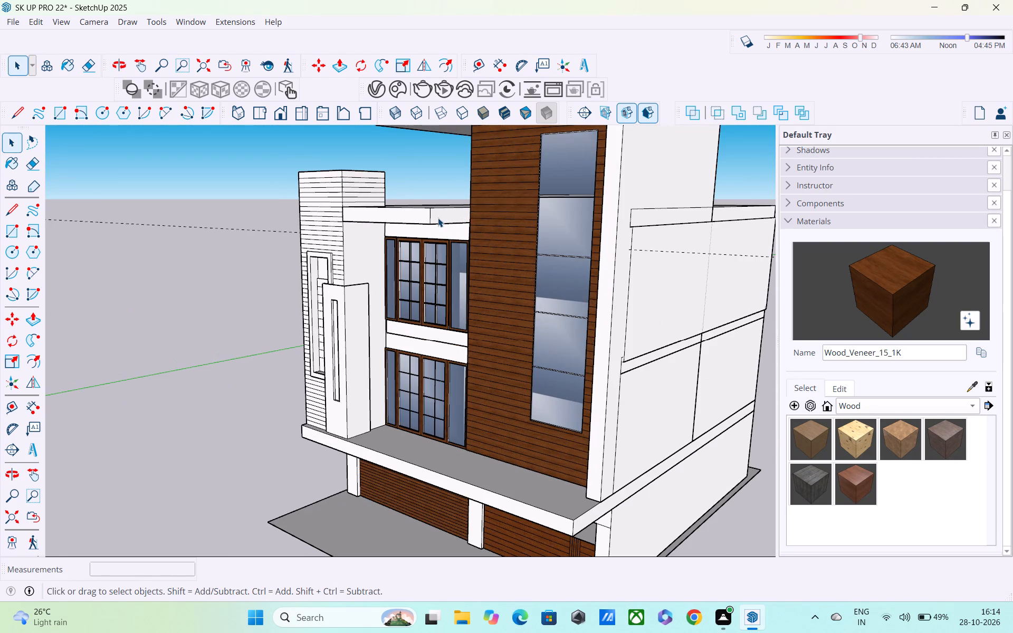
{"action": "middle_click_drag", "start_coordinate": [439, 219], "coordinate": [471, 256]}
{"action": "scroll", "coordinate": [474, 238], "scroll_direction": "up", "scroll_amount": 5}
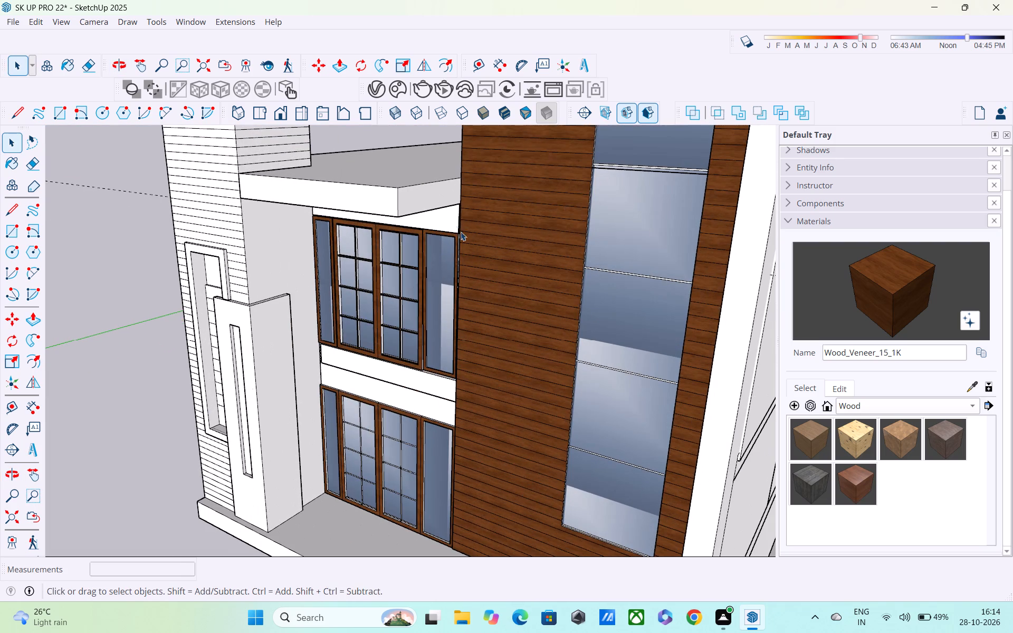
{"action": "left_click", "coordinate": [434, 211]}
{"action": "left_click", "coordinate": [431, 207]}
{"action": "double_click", "coordinate": [423, 196]}
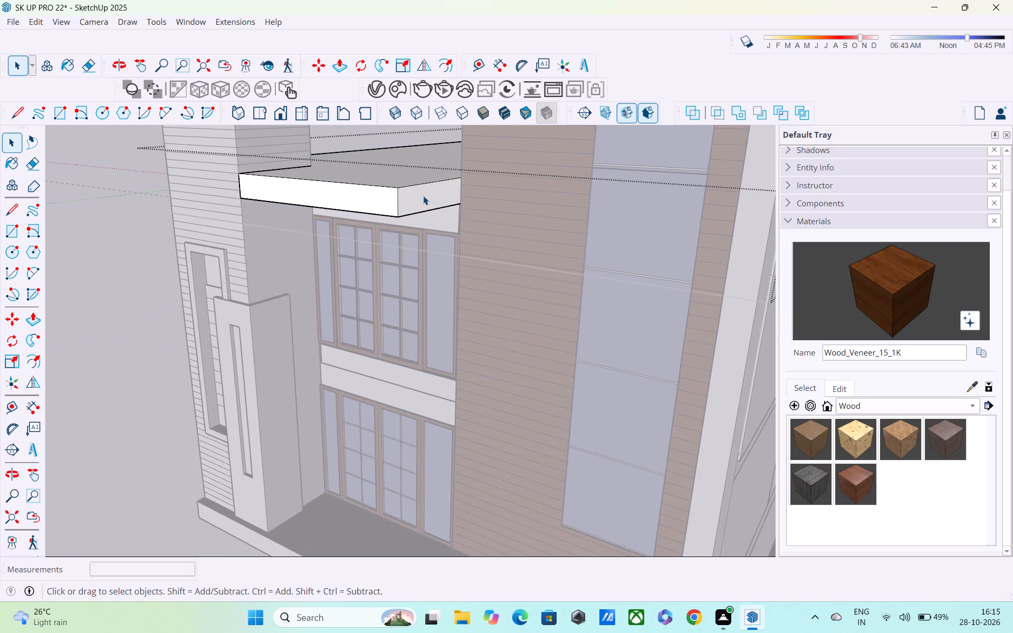
{"action": "key", "text": "l"}
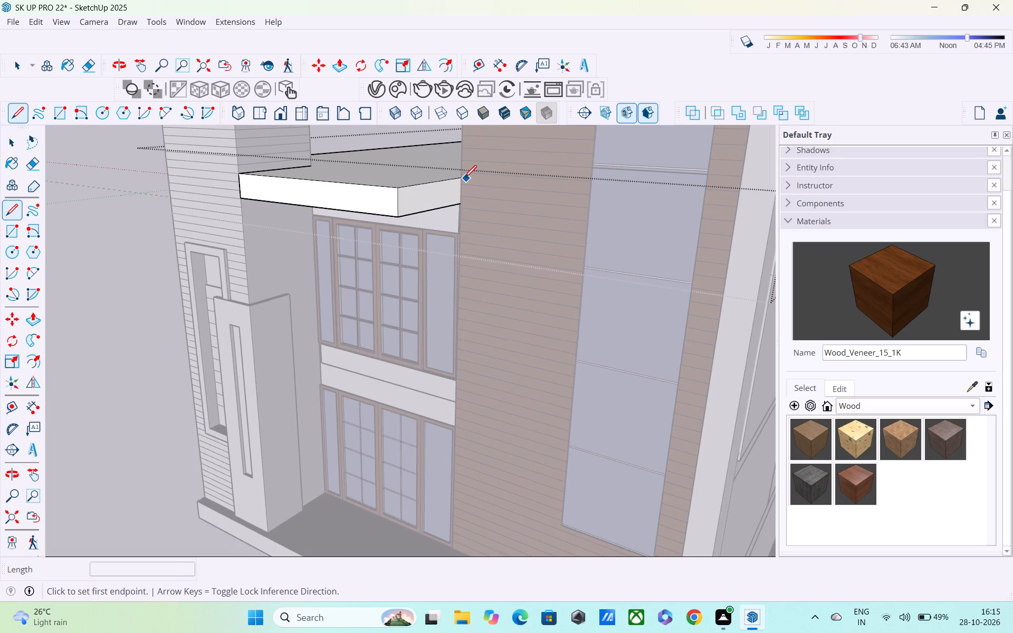
{"action": "scroll", "coordinate": [457, 183], "scroll_direction": "up", "scroll_amount": 12}
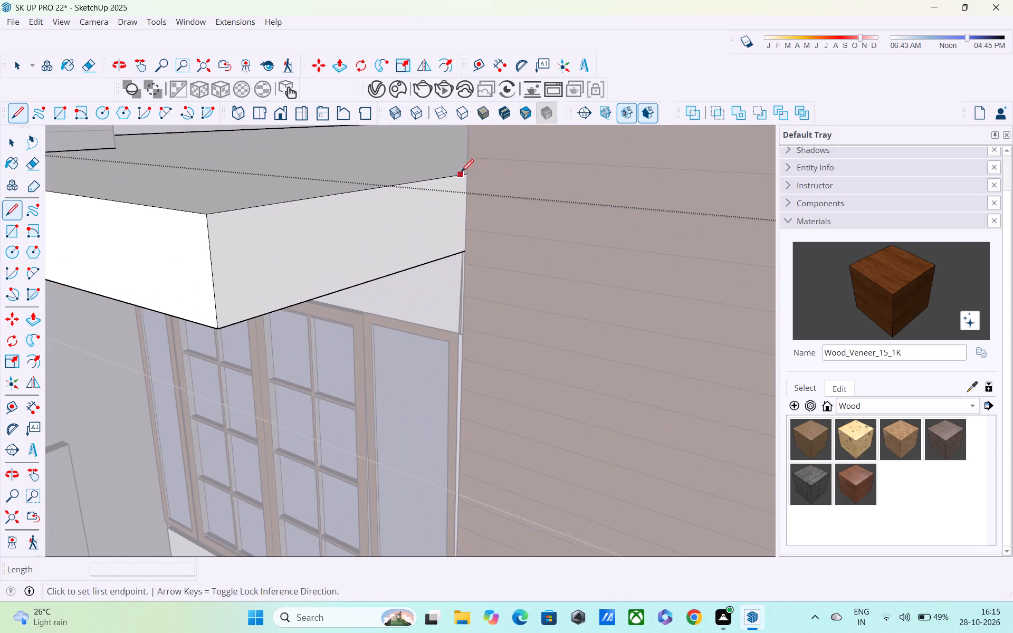
{"action": "left_click", "coordinate": [466, 177]}
{"action": "left_click", "coordinate": [466, 252]}
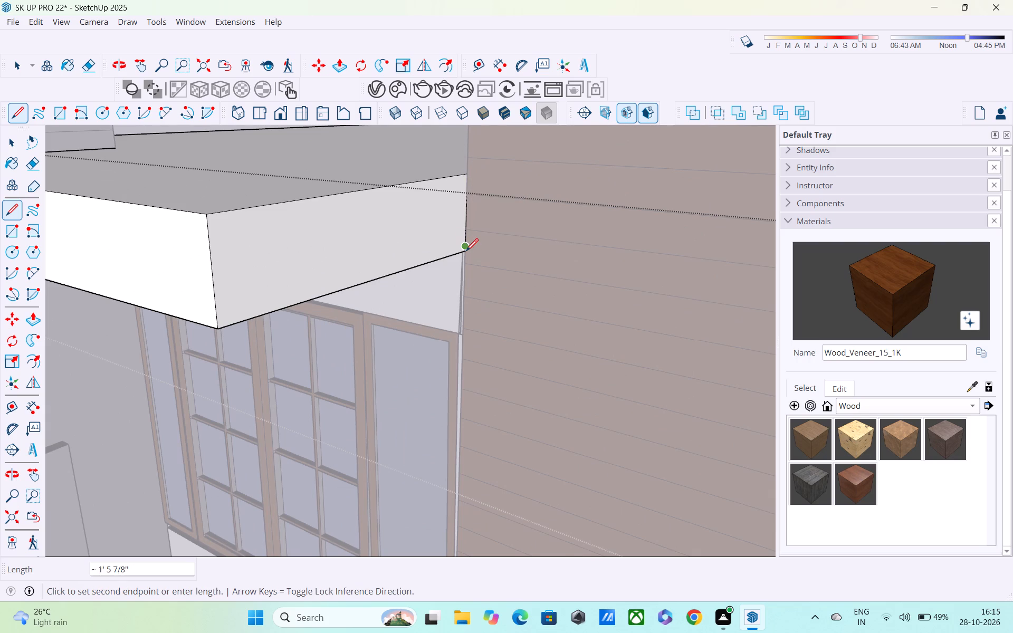
{"action": "left_click", "coordinate": [461, 178]}
Push/Pull the canopy's end face outward about 7' 9 1/8" across the wood-clad wall towards the tall window.
{"action": "key", "text": "p"}
{"action": "left_click", "coordinate": [413, 207]}
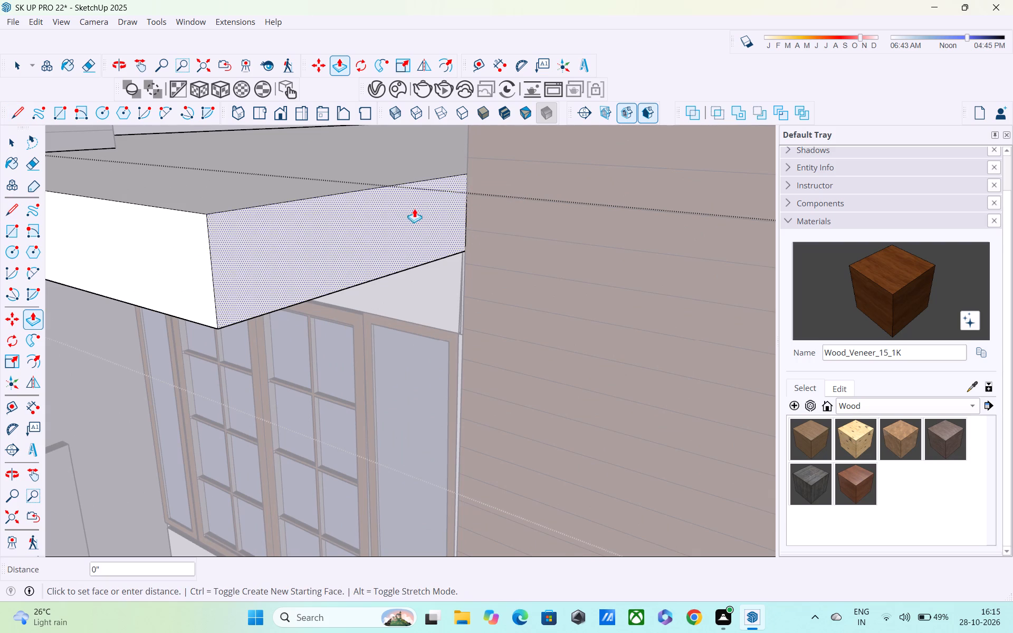
{"action": "scroll", "coordinate": [494, 248], "scroll_direction": "down", "scroll_amount": 10}
{"action": "middle_click_drag", "start_coordinate": [495, 246], "coordinate": [440, 201], "text": "shift"}
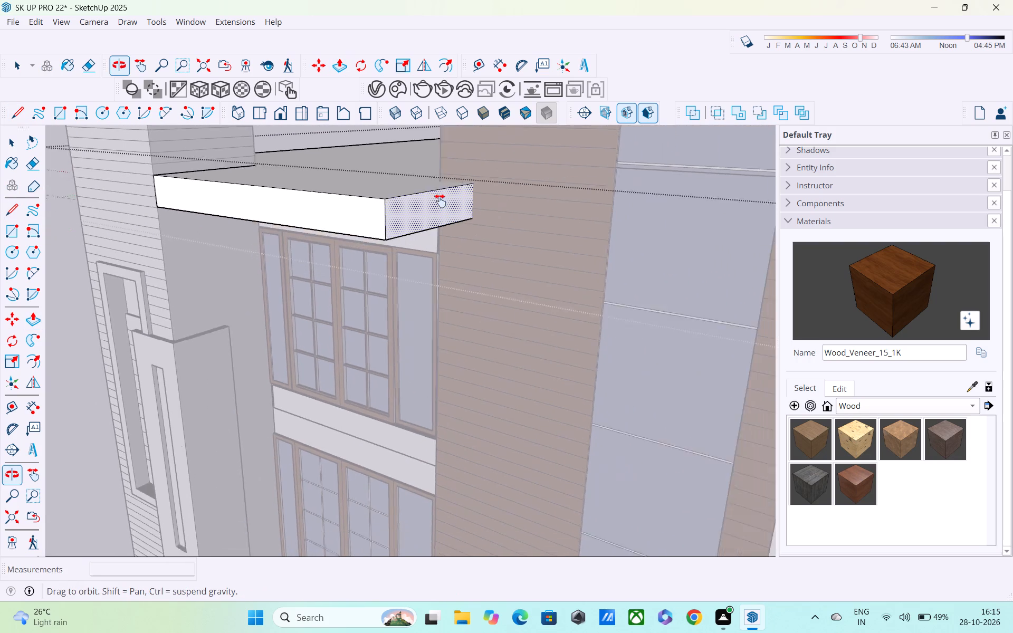
{"action": "middle_click_drag", "start_coordinate": [440, 201], "coordinate": [434, 190], "text": "shift"}
{"action": "scroll", "coordinate": [482, 215], "scroll_direction": "down", "scroll_amount": 2}
{"action": "middle_click_drag", "start_coordinate": [490, 217], "coordinate": [665, 164]}
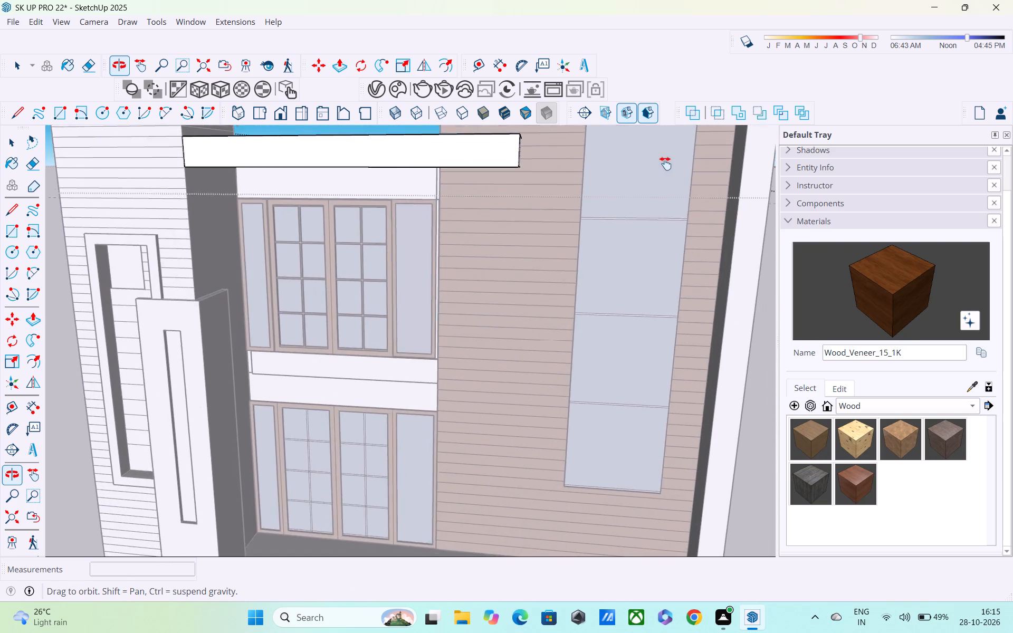
{"action": "middle_click_drag", "start_coordinate": [665, 164], "coordinate": [686, 180]}
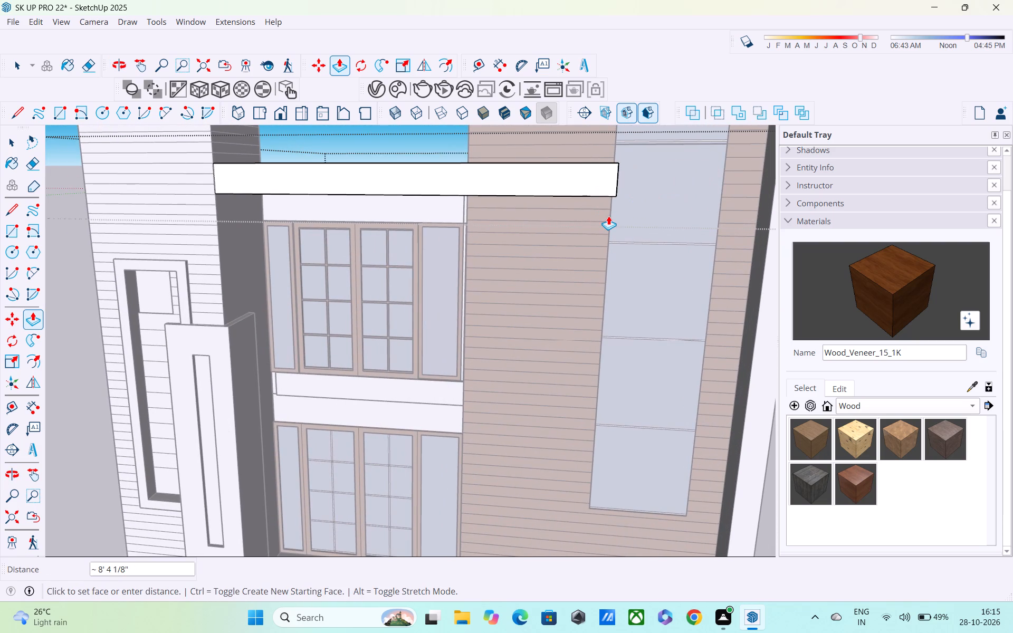
{"action": "left_click", "coordinate": [604, 229]}
Extend the canopy's end face about 6 15/16" further, up to the near edge of the tall window.
{"action": "middle_click_drag", "start_coordinate": [611, 232], "coordinate": [601, 141]}
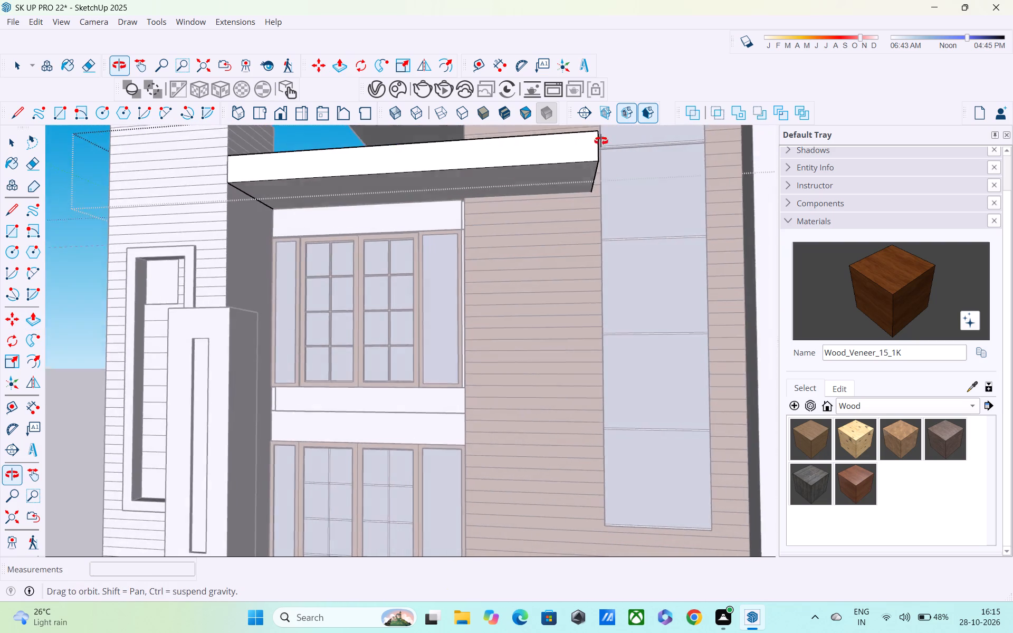
{"action": "middle_click_drag", "start_coordinate": [601, 141], "coordinate": [598, 134]}
{"action": "scroll", "coordinate": [598, 134], "scroll_direction": "up", "scroll_amount": 1}
{"action": "scroll", "coordinate": [597, 136], "scroll_direction": "down", "scroll_amount": 5}
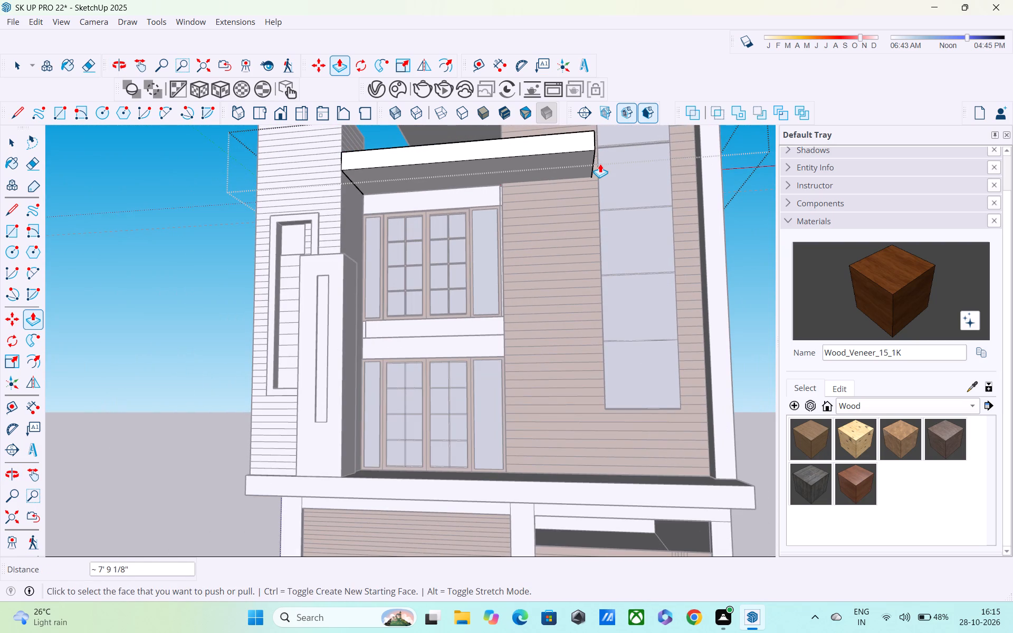
{"action": "scroll", "coordinate": [581, 154], "scroll_direction": "up", "scroll_amount": 3}
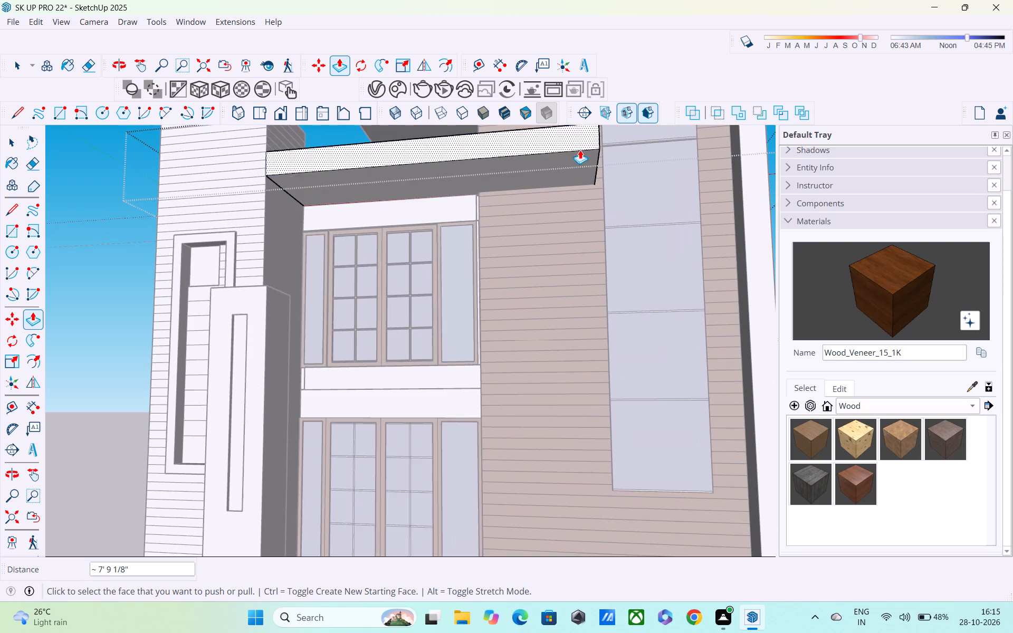
{"action": "middle_click_drag", "start_coordinate": [580, 149], "coordinate": [399, 186]}
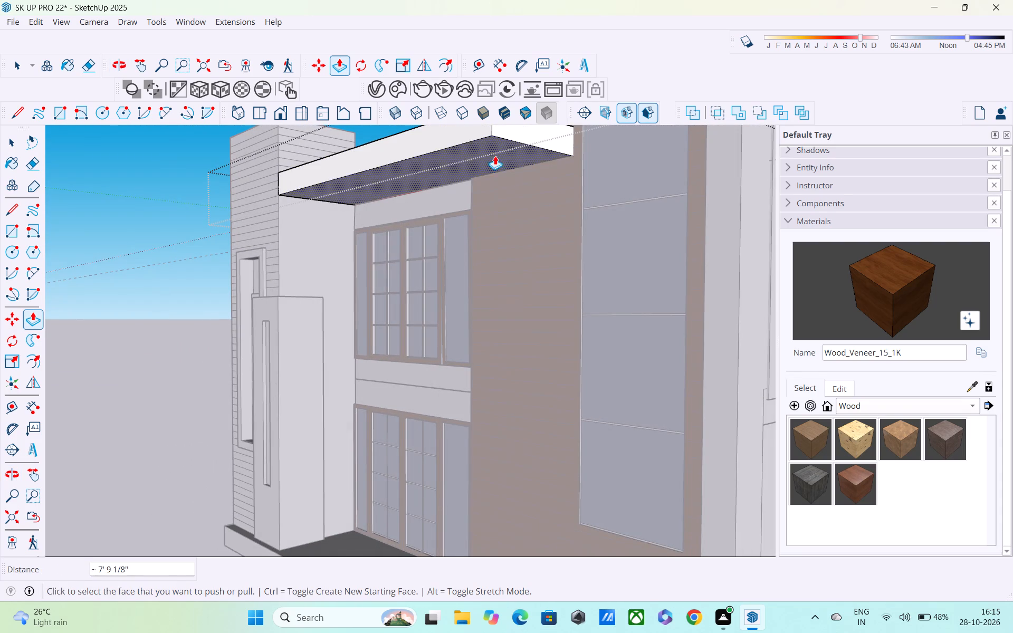
{"action": "middle_click_drag", "start_coordinate": [495, 156], "coordinate": [450, 281], "text": "shift"}
{"action": "left_click", "coordinate": [474, 259]}
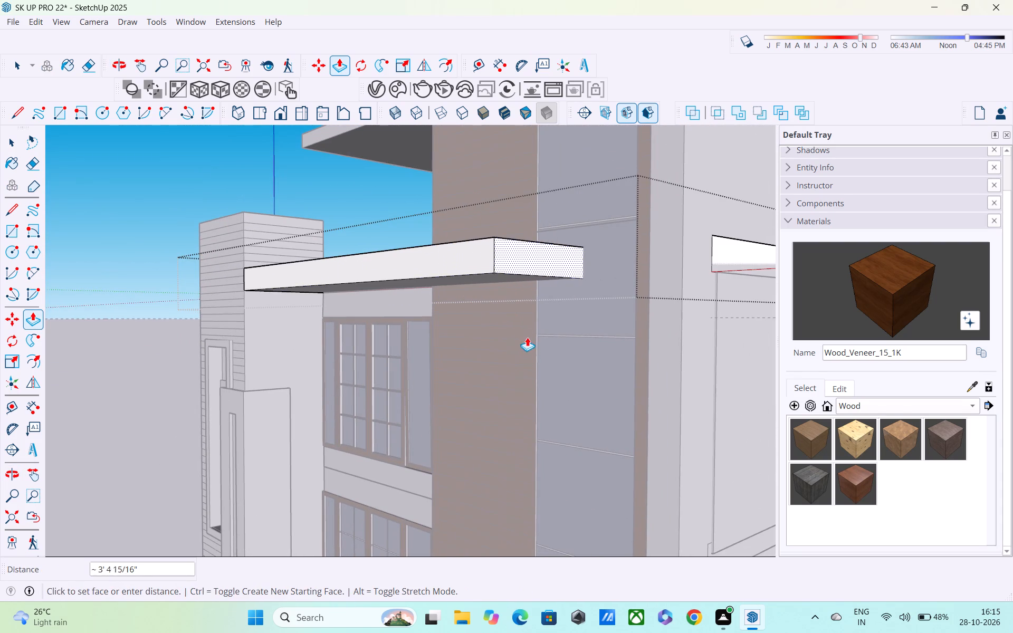
{"action": "left_click", "coordinate": [536, 358]}
Examine the extended canopy from the front and from below against the tall window and the roof slab.
{"action": "middle_click_drag", "start_coordinate": [530, 334], "coordinate": [549, 254], "text": "shift"}
{"action": "middle_click_drag", "start_coordinate": [555, 250], "coordinate": [591, 282]}
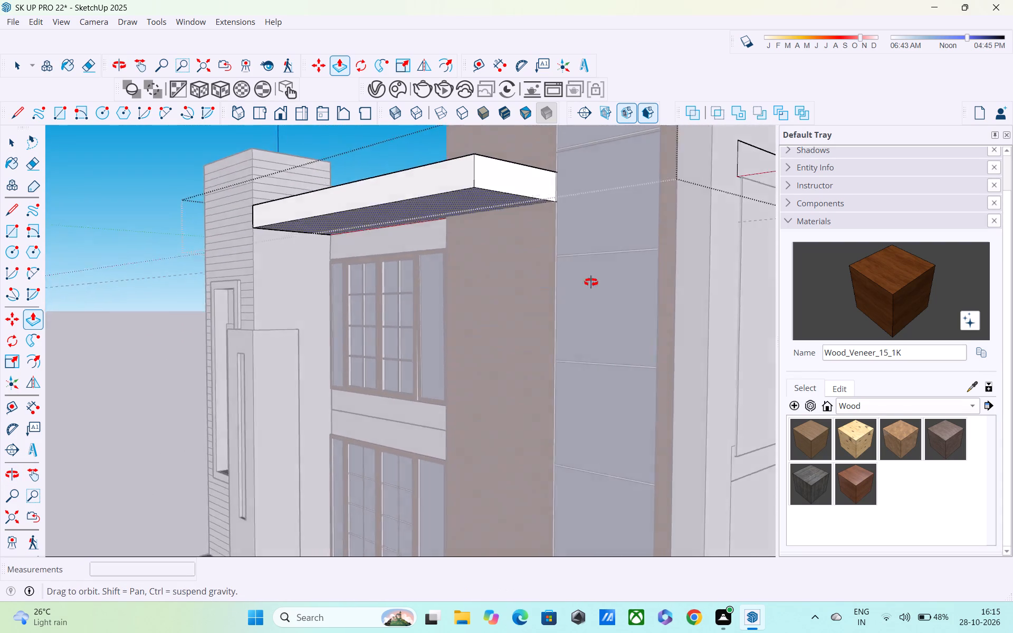
{"action": "middle_click_drag", "start_coordinate": [591, 282], "coordinate": [723, 314]}
{"action": "middle_click_drag", "start_coordinate": [596, 205], "coordinate": [554, 69]}
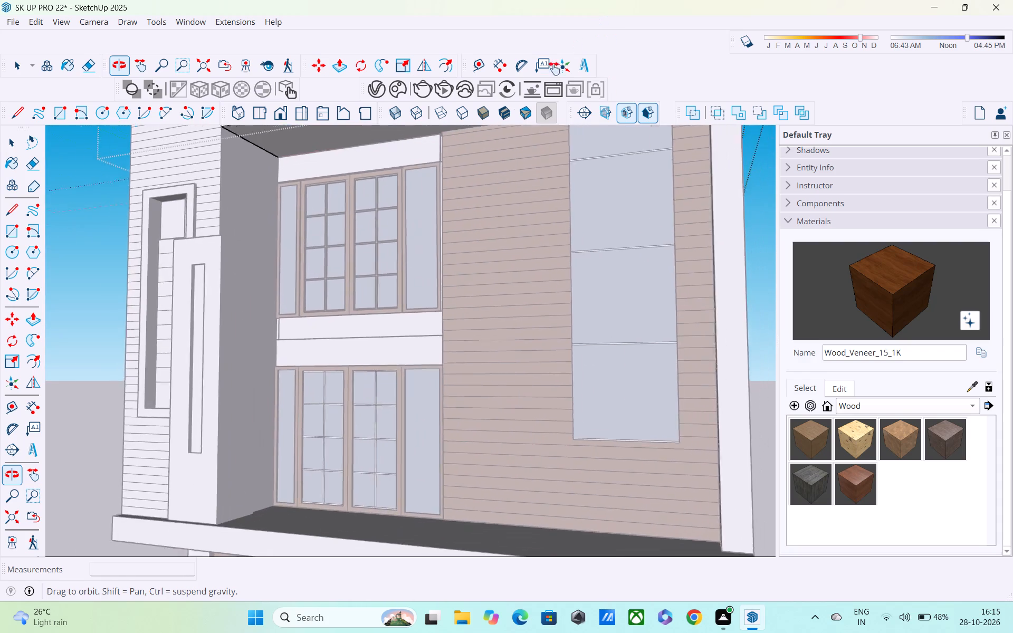
{"action": "middle_click_drag", "start_coordinate": [554, 69], "coordinate": [502, 132]}
{"action": "scroll", "coordinate": [500, 132], "scroll_direction": "down", "scroll_amount": 5}
{"action": "middle_click_drag", "start_coordinate": [490, 164], "coordinate": [661, 270]}
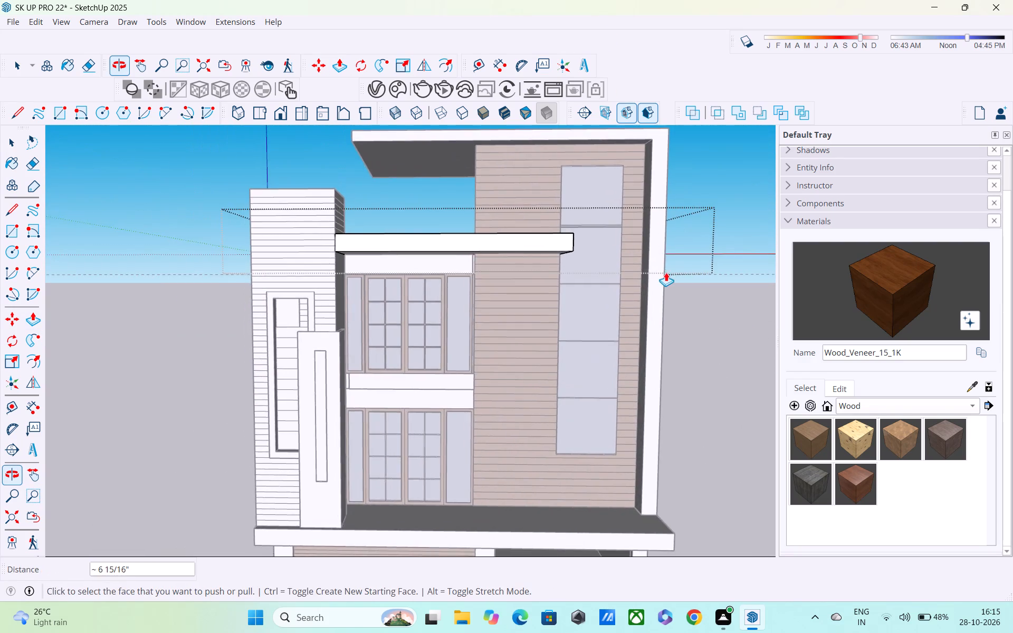
{"action": "scroll", "coordinate": [666, 277], "scroll_direction": "down", "scroll_amount": 4}
{"action": "middle_click_drag", "start_coordinate": [662, 308], "coordinate": [543, 323]}
{"action": "middle_click_drag", "start_coordinate": [464, 286], "coordinate": [443, 153]}
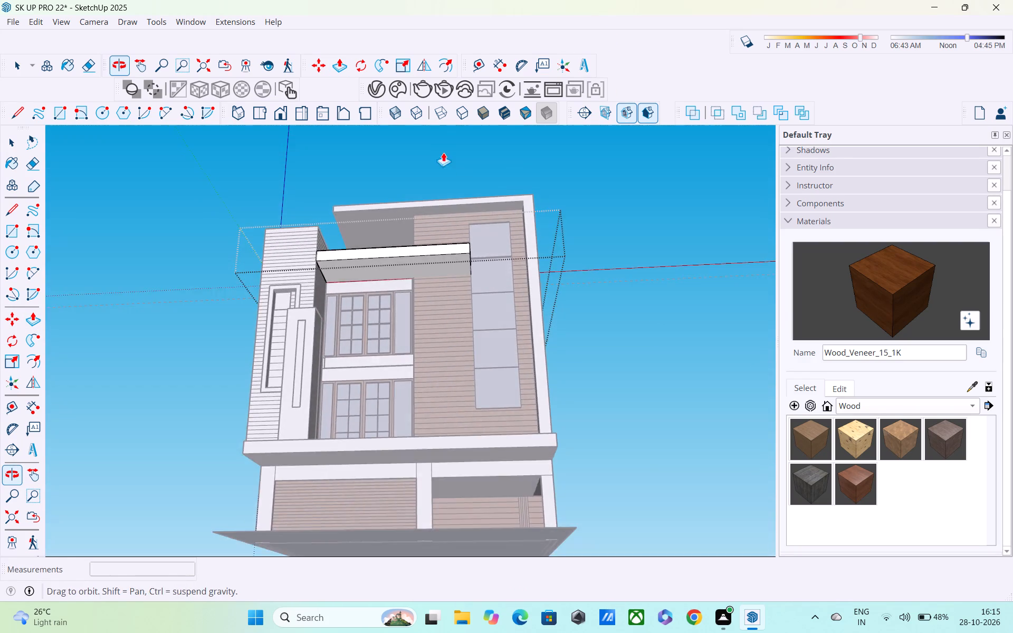
{"action": "scroll", "coordinate": [453, 246], "scroll_direction": "up", "scroll_amount": 10}
{"action": "middle_click_drag", "start_coordinate": [478, 275], "coordinate": [473, 211]}
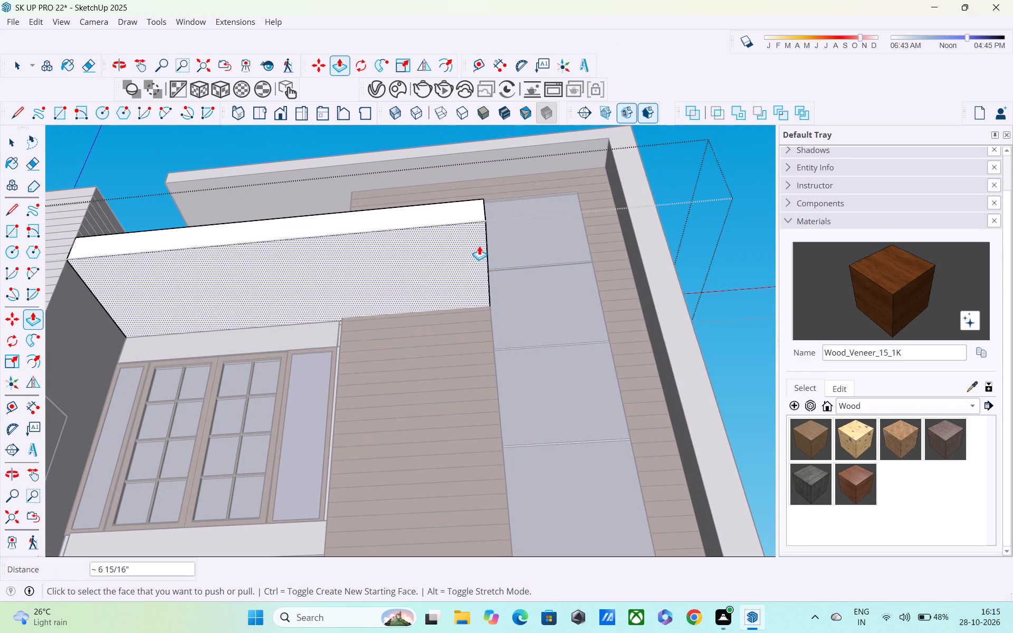
On the canopy's underside, draw a line 10" along the wall from the tall-window corner, continuing across to the front edge.
{"action": "key", "text": "l"}
{"action": "left_click", "coordinate": [489, 308]}
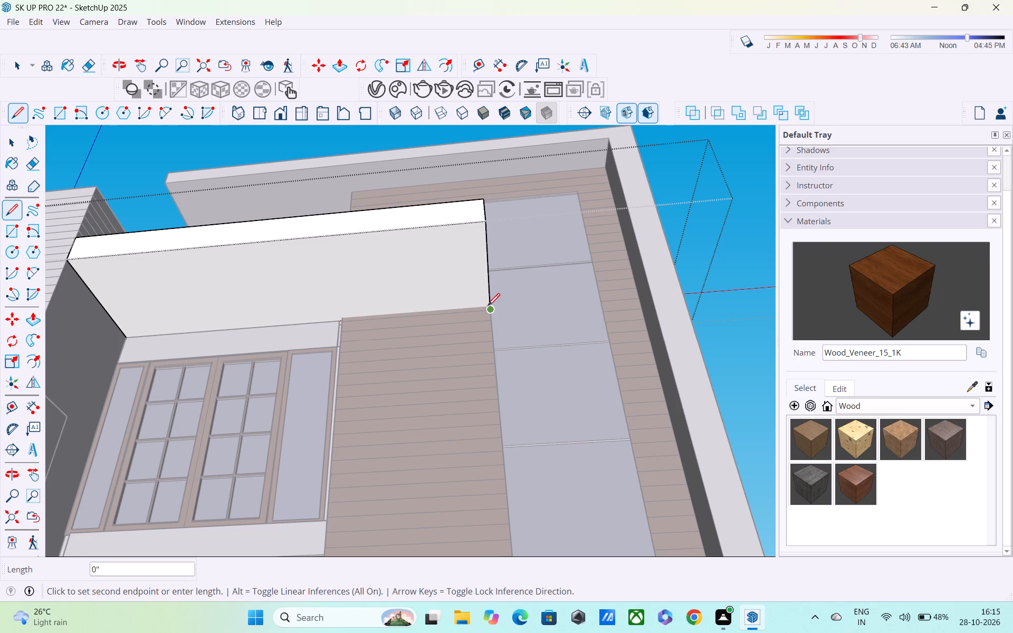
{"action": "key", "text": "Escape"}
{"action": "scroll", "coordinate": [483, 312], "scroll_direction": "up", "scroll_amount": 7}
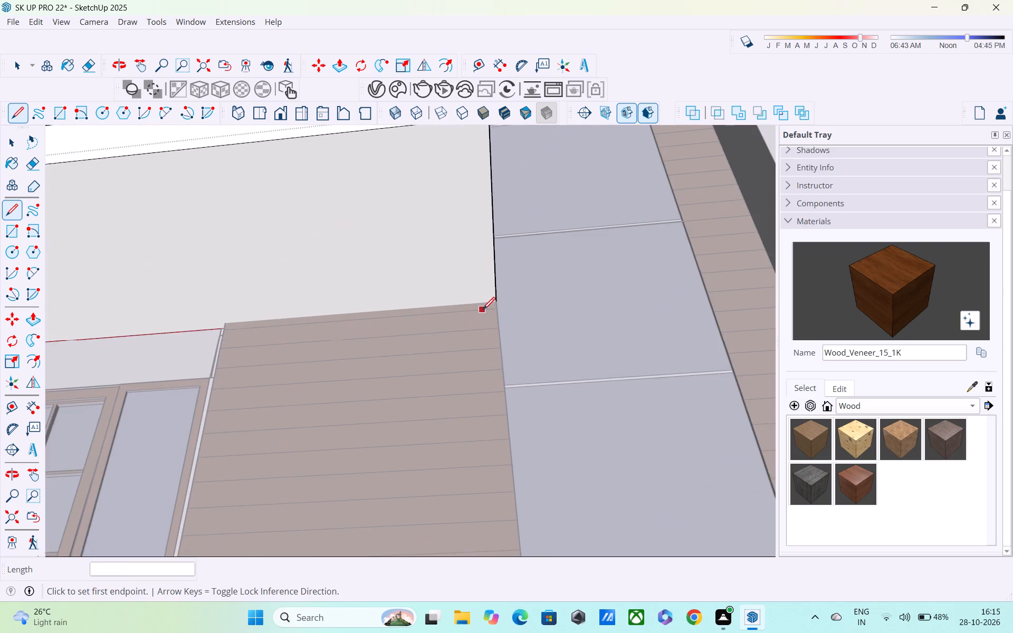
{"action": "scroll", "coordinate": [483, 311], "scroll_direction": "up", "scroll_amount": 4}
{"action": "left_click", "coordinate": [505, 296]}
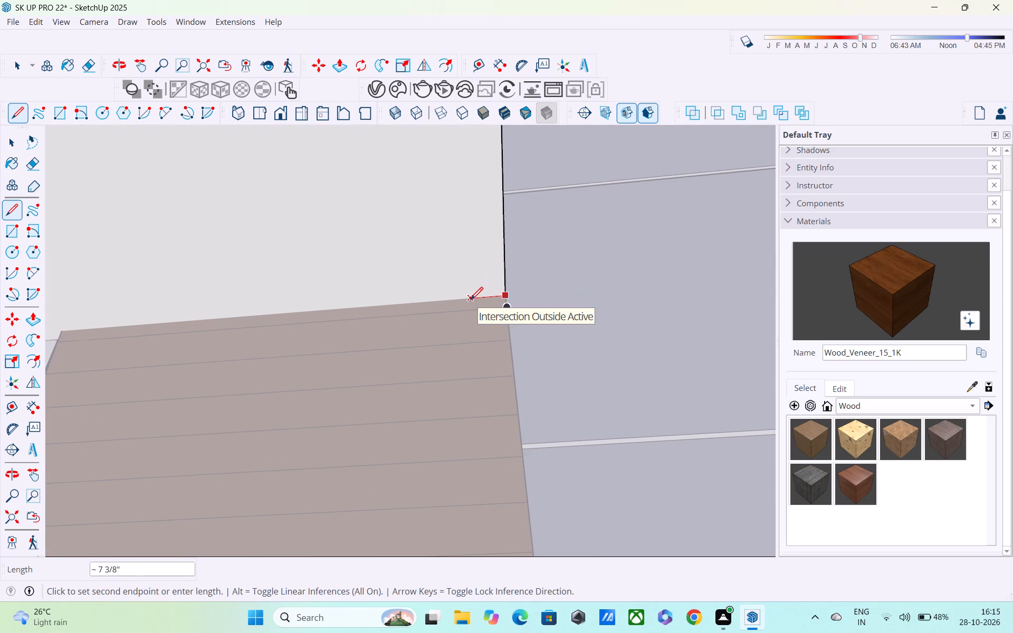
{"action": "type", "text": "10\""}
{"action": "key", "text": "Return"}
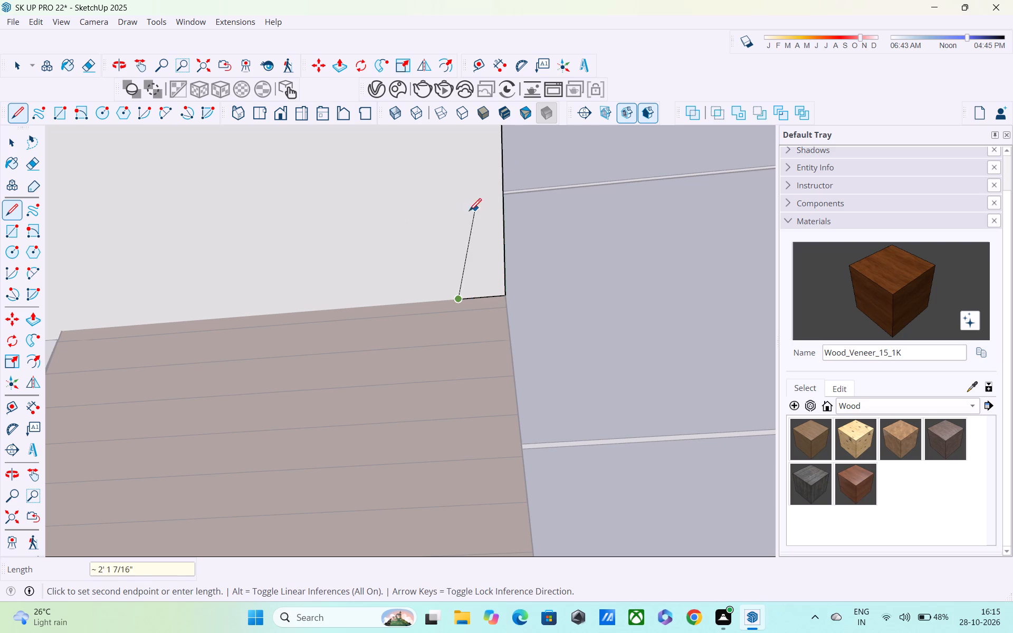
{"action": "middle_click_drag", "start_coordinate": [449, 244], "coordinate": [472, 411], "text": "shift"}
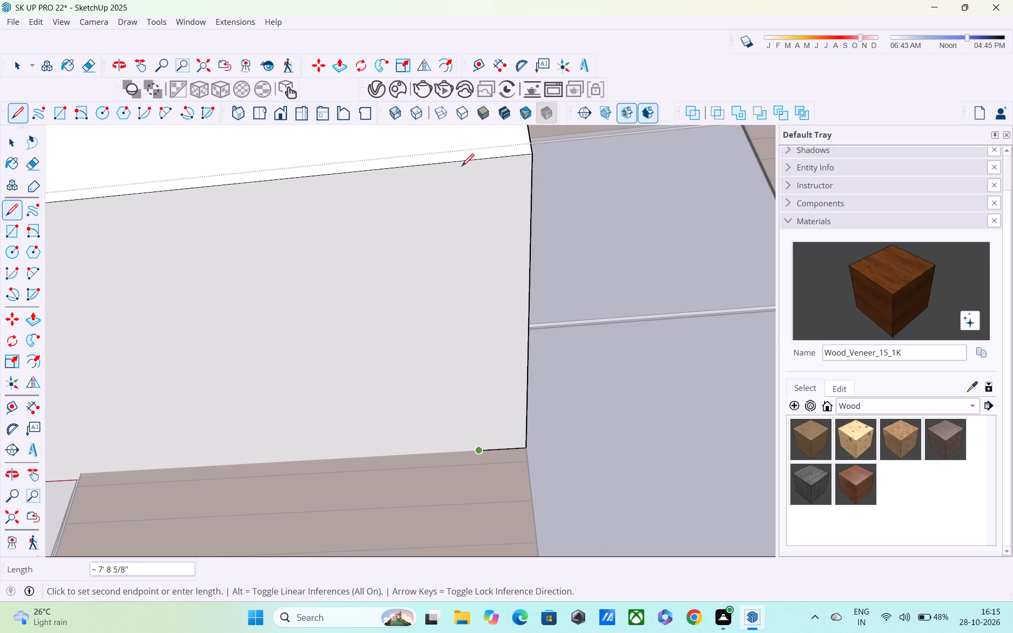
{"action": "left_click", "coordinate": [456, 166]}
Push/Pull the narrow underside strip down about 11' 10 1/16" to the top of the white band between the window rows.
{"action": "key", "text": "p"}
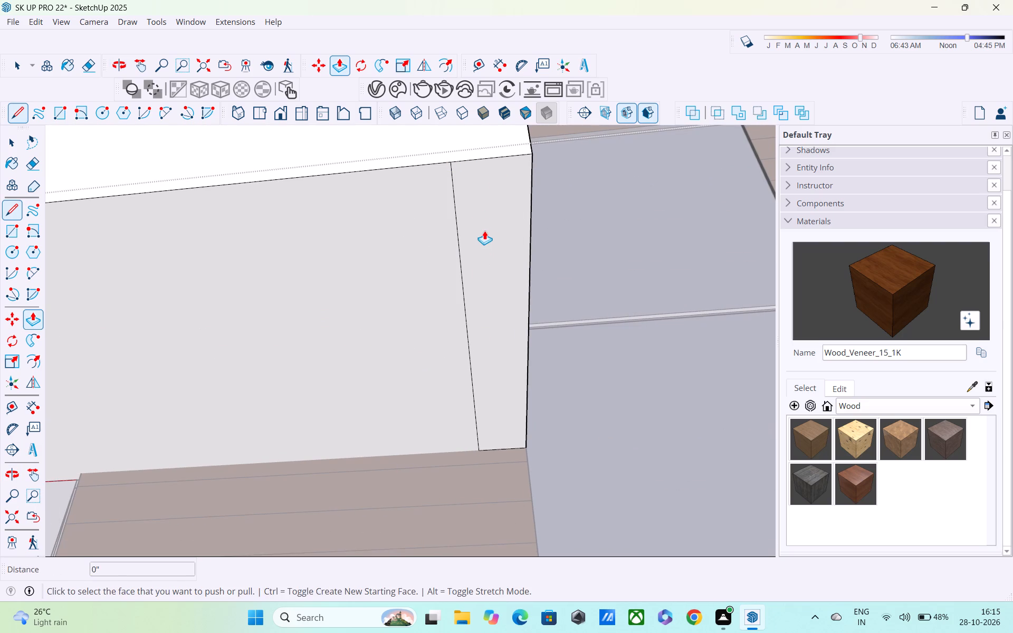
{"action": "left_click", "coordinate": [486, 213]}
{"action": "scroll", "coordinate": [496, 392], "scroll_direction": "down", "scroll_amount": 7}
{"action": "middle_click_drag", "start_coordinate": [492, 371], "coordinate": [483, 175], "text": "shift"}
{"action": "scroll", "coordinate": [483, 175], "scroll_direction": "up", "scroll_amount": 1, "text": "shift"}
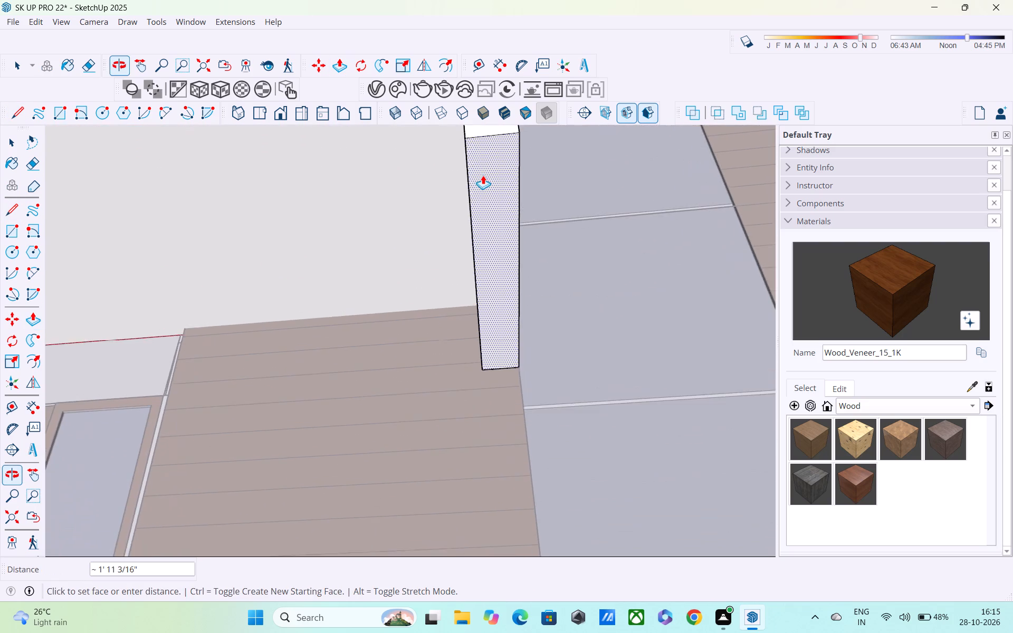
{"action": "scroll", "coordinate": [482, 176], "scroll_direction": "down", "scroll_amount": 14}
{"action": "middle_click_drag", "start_coordinate": [462, 286], "coordinate": [461, 248], "text": "shift"}
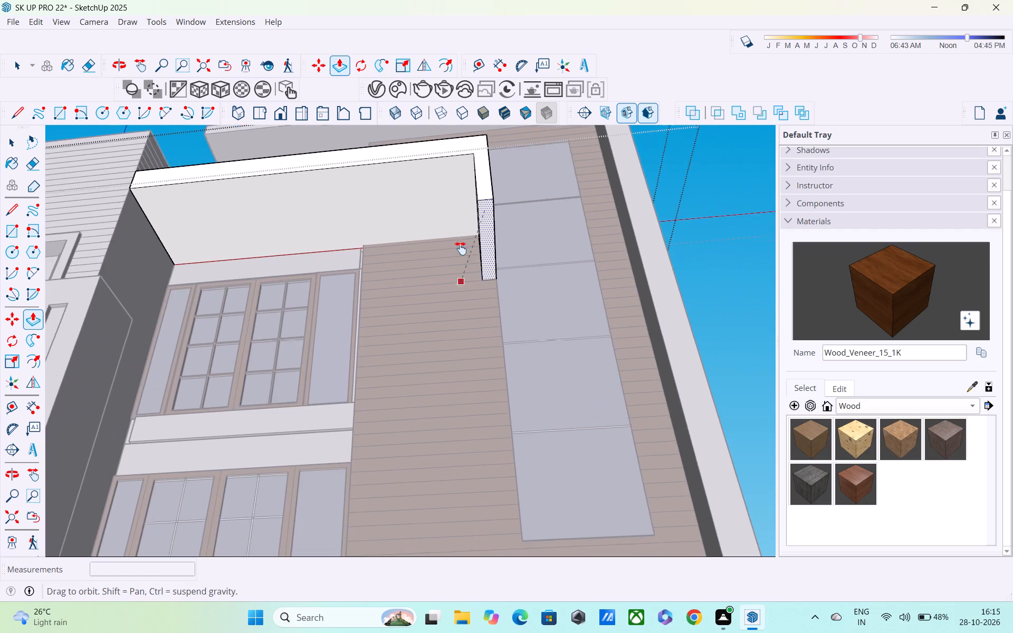
{"action": "middle_click_drag", "start_coordinate": [461, 248], "coordinate": [464, 128], "text": "shift"}
{"action": "scroll", "coordinate": [464, 128], "scroll_direction": "up", "scroll_amount": 1, "text": "shift"}
{"action": "scroll", "coordinate": [464, 131], "scroll_direction": "down", "scroll_amount": 4}
{"action": "middle_click_drag", "start_coordinate": [460, 176], "coordinate": [455, 307]}
{"action": "scroll", "coordinate": [421, 246], "scroll_direction": "down", "scroll_amount": 4}
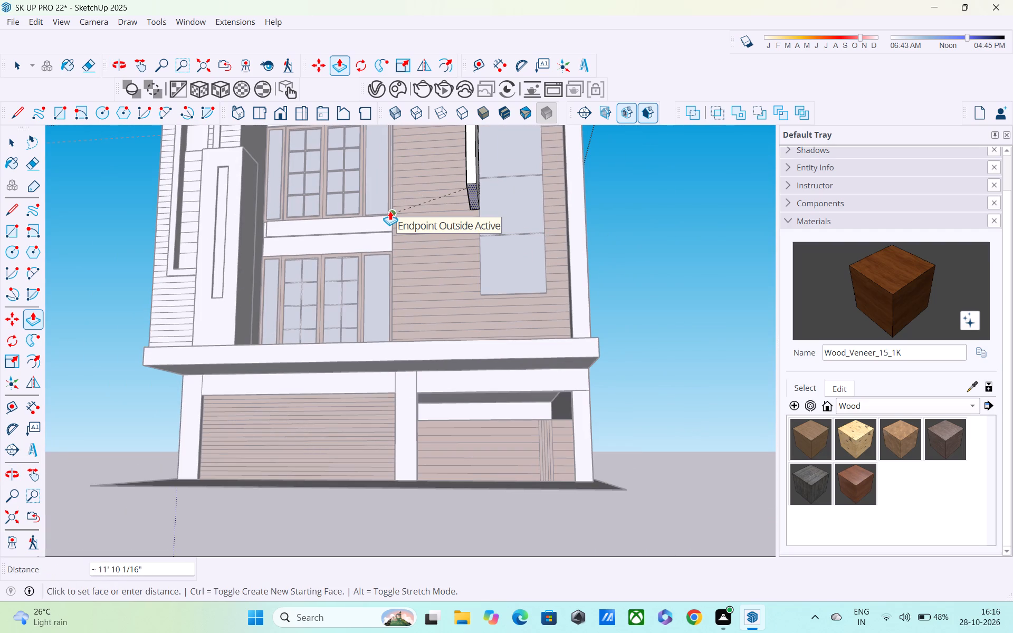
{"action": "left_click", "coordinate": [390, 211]}
{"action": "middle_click_drag", "start_coordinate": [371, 229], "coordinate": [367, 281]}
{"action": "key", "text": "space"}
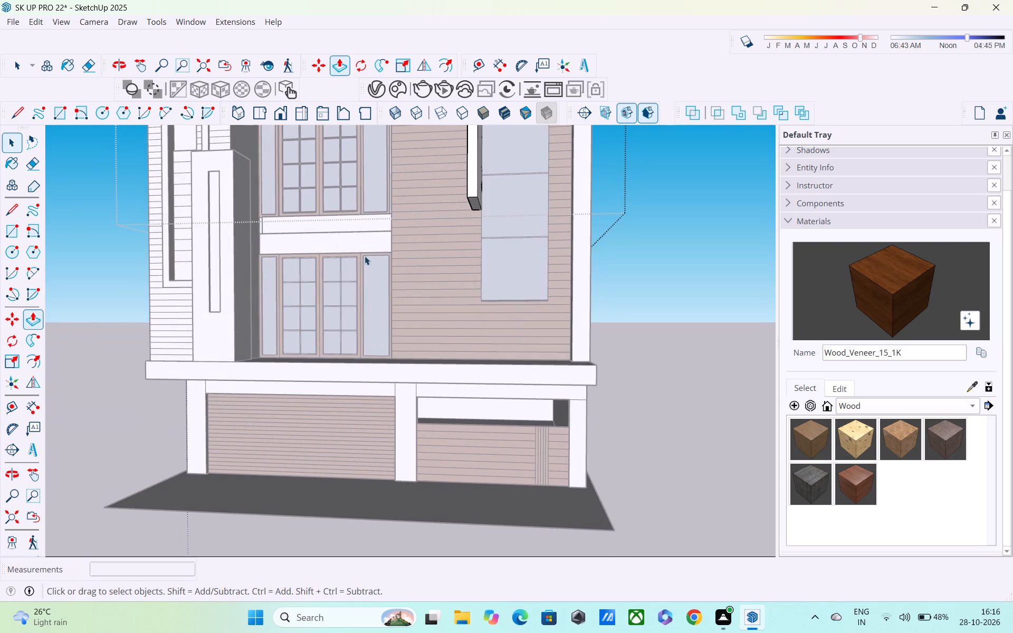
{"action": "left_click", "coordinate": [349, 223]}
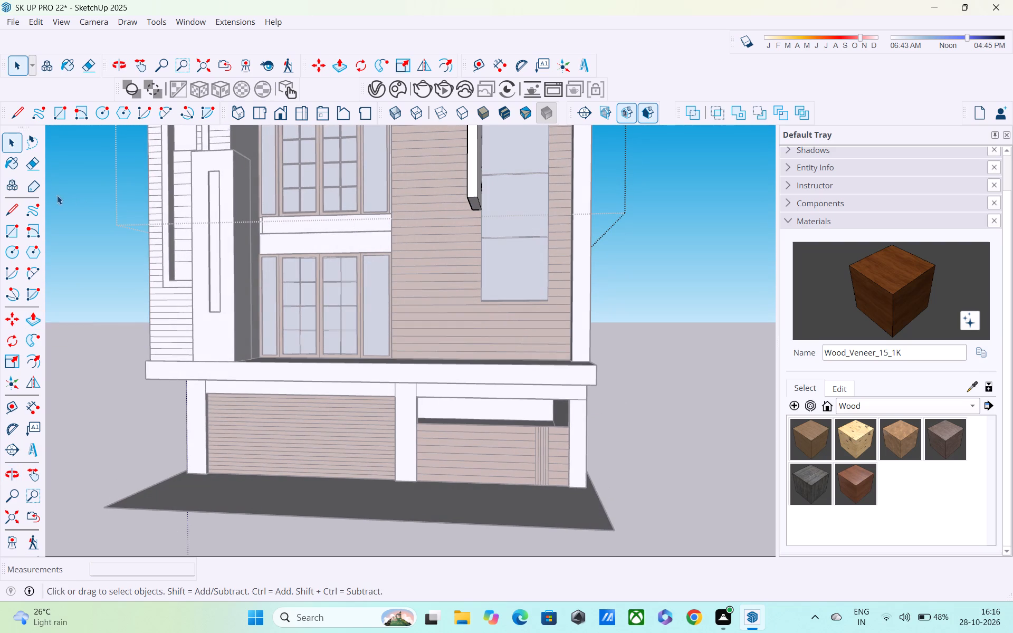
{"action": "left_click", "coordinate": [56, 195]}
{"action": "left_click", "coordinate": [743, 323]}
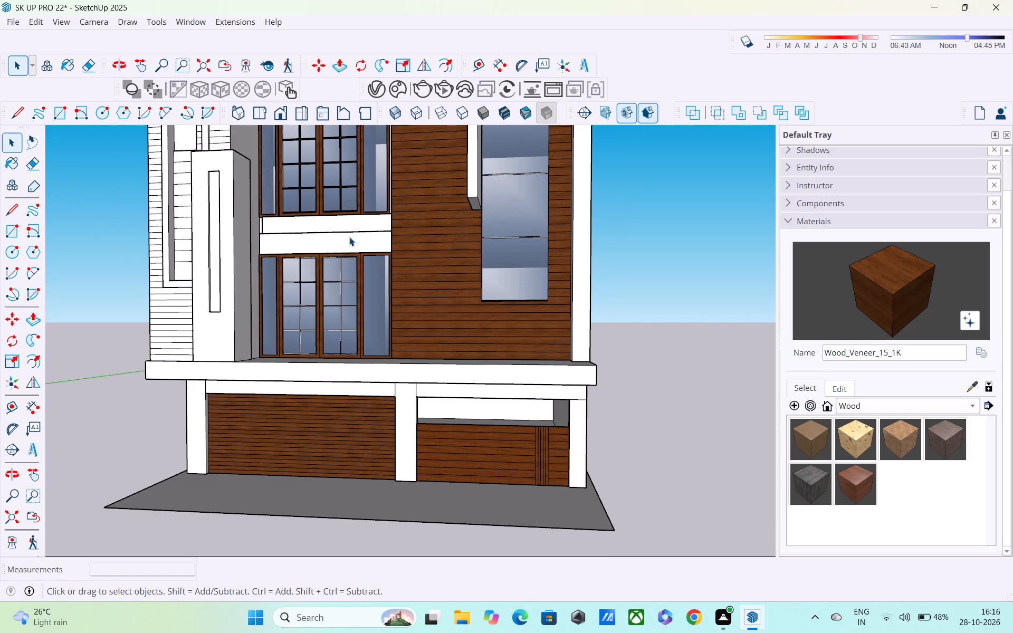
Open the white band between the upper and lower windows for editing and pull its front face out to the vertical fin.
{"action": "key", "text": "p"}
{"action": "scroll", "coordinate": [330, 210], "scroll_direction": "up", "scroll_amount": 3}
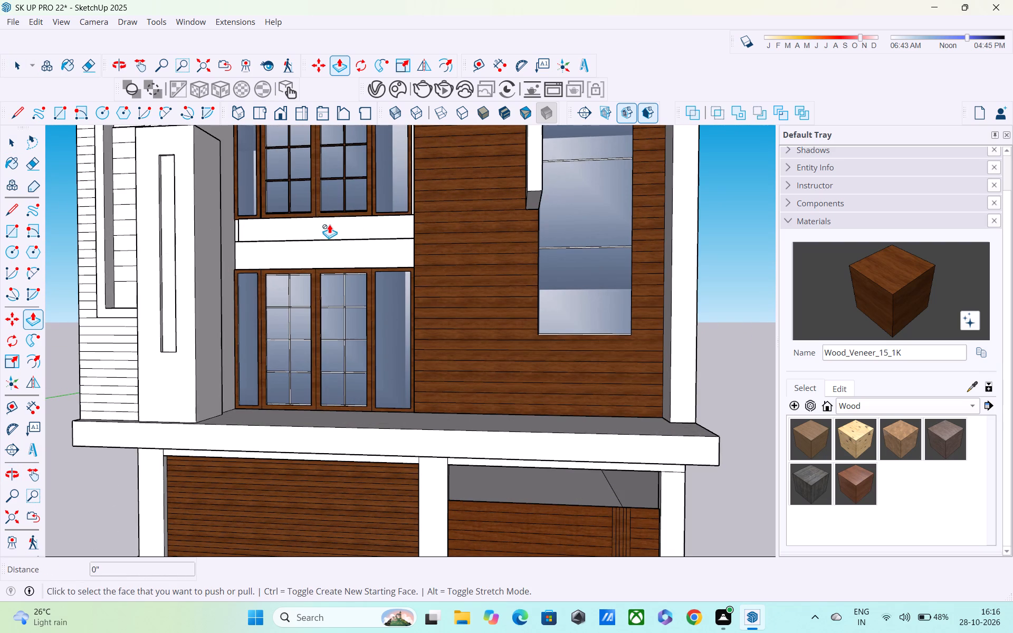
{"action": "key", "text": "space"}
{"action": "left_click", "coordinate": [330, 227]}
{"action": "double_click", "coordinate": [330, 228]}
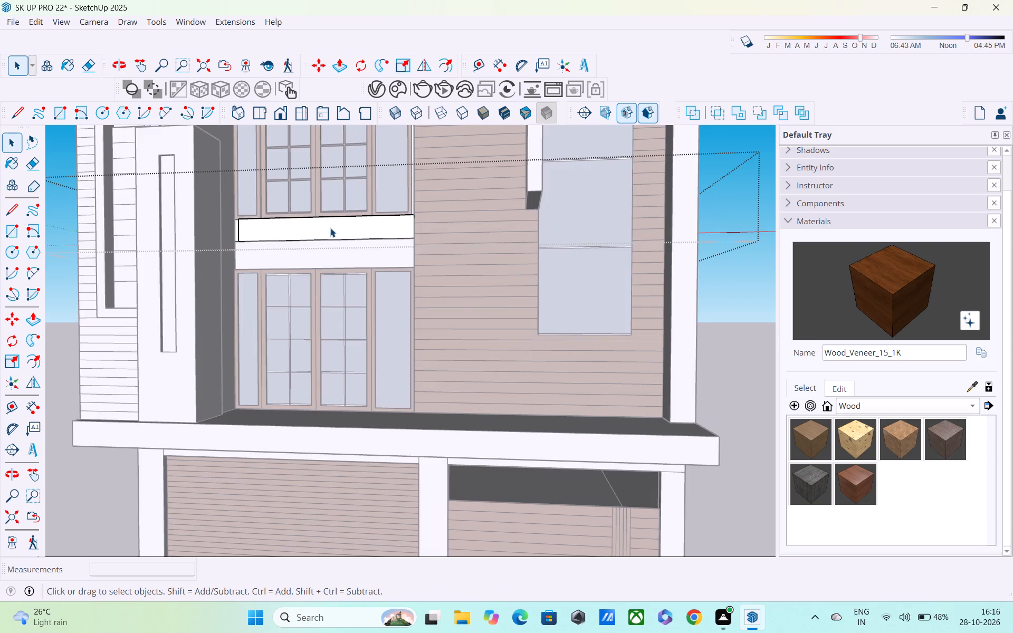
{"action": "key", "text": "p"}
{"action": "left_click", "coordinate": [330, 226]}
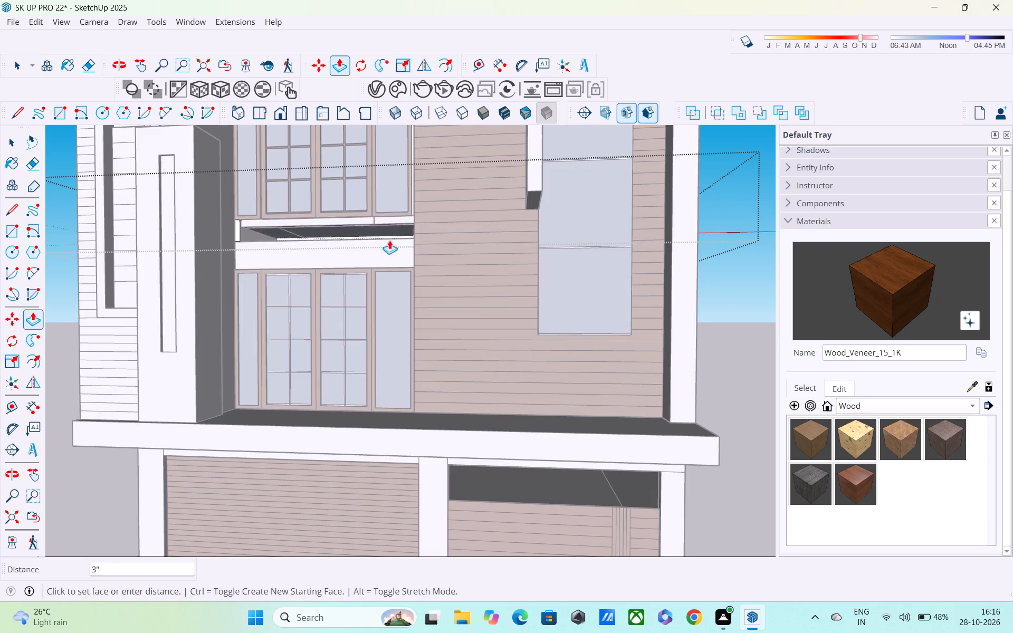
{"action": "left_click", "coordinate": [527, 194]}
Push/Pull the projecting slab's end face about 8' 4 1/8" sideways across the wood wall to the vertical fin's outer edge.
{"action": "middle_click_drag", "start_coordinate": [402, 283], "coordinate": [376, 303]}
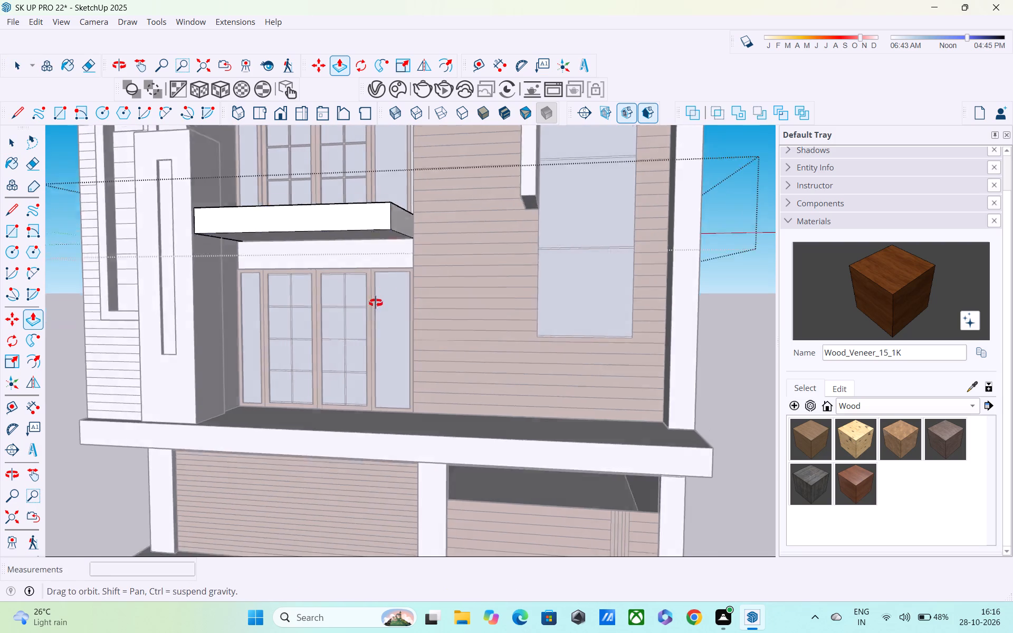
{"action": "middle_click_drag", "start_coordinate": [376, 303], "coordinate": [361, 312]}
{"action": "scroll", "coordinate": [375, 303], "scroll_direction": "up", "scroll_amount": 1}
{"action": "left_click", "coordinate": [389, 207]}
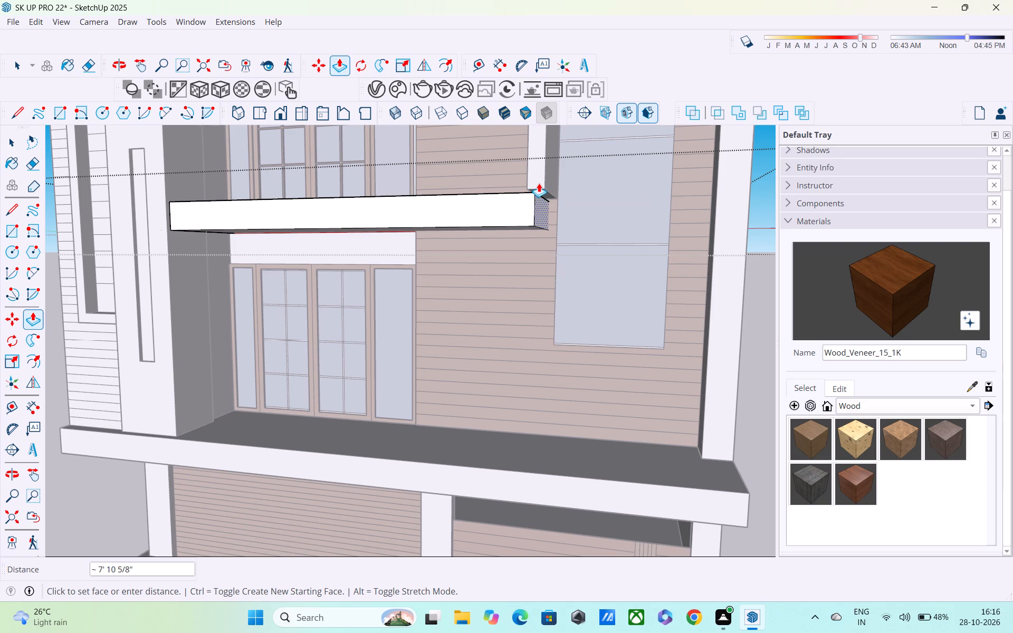
{"action": "left_click", "coordinate": [539, 186]}
Open the canopy for editing and extend the vertical fin's bottom face about 1 15/16" down to the projecting slab.
{"action": "middle_click_drag", "start_coordinate": [542, 201], "coordinate": [541, 274]}
{"action": "scroll", "coordinate": [540, 224], "scroll_direction": "up", "scroll_amount": 7}
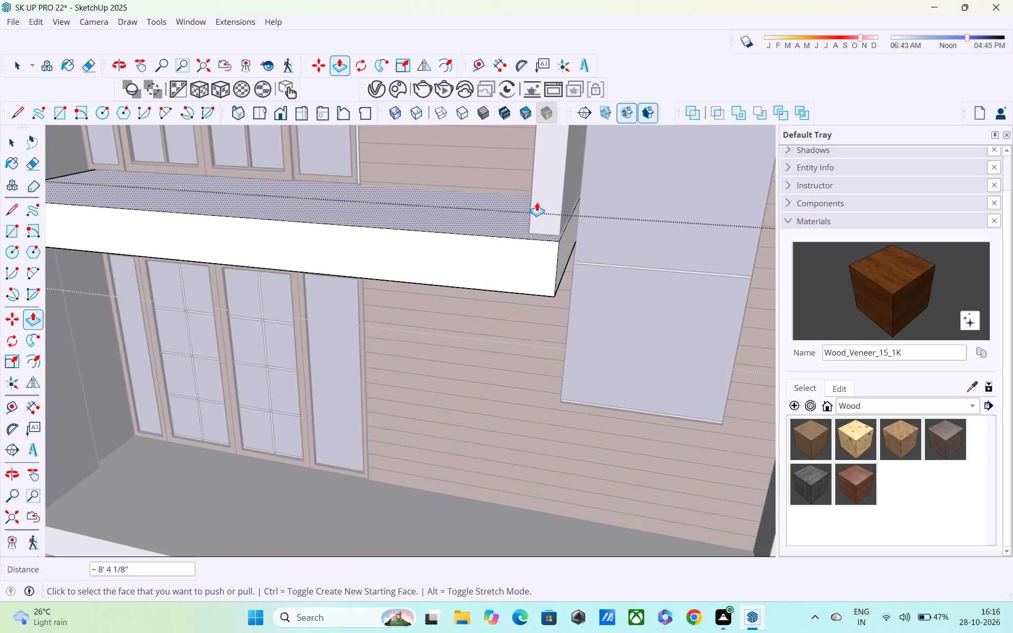
{"action": "scroll", "coordinate": [537, 202], "scroll_direction": "up", "scroll_amount": 7}
{"action": "middle_click_drag", "start_coordinate": [546, 207], "coordinate": [552, 154]}
{"action": "scroll", "coordinate": [560, 159], "scroll_direction": "up", "scroll_amount": 9}
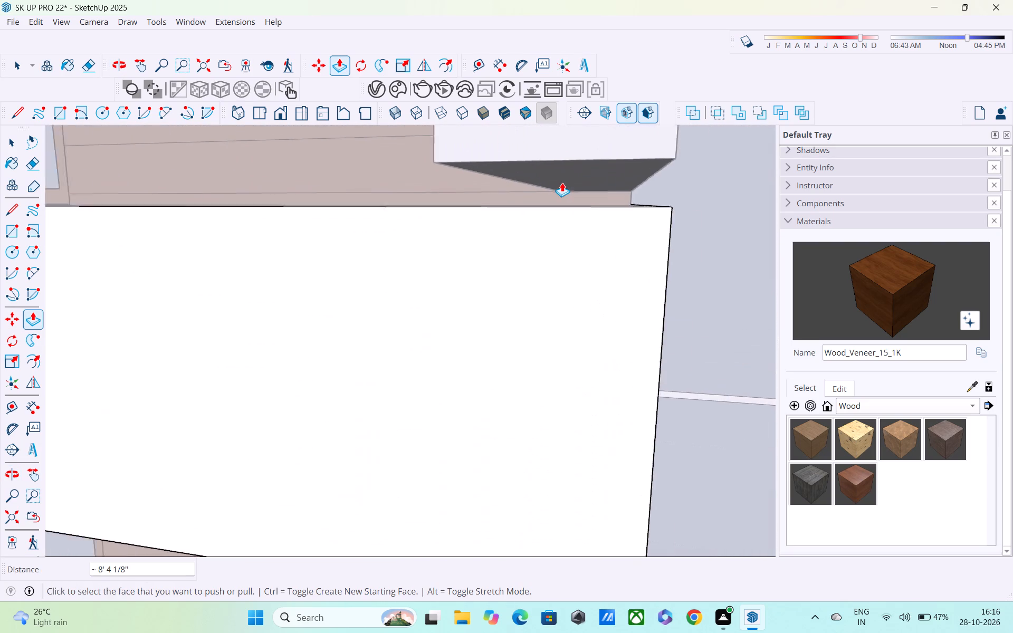
{"action": "scroll", "coordinate": [562, 183], "scroll_direction": "up", "scroll_amount": 4}
{"action": "left_click", "coordinate": [567, 161]}
{"action": "scroll", "coordinate": [561, 184], "scroll_direction": "up", "scroll_amount": 1}
{"action": "scroll", "coordinate": [561, 183], "scroll_direction": "down", "scroll_amount": 4}
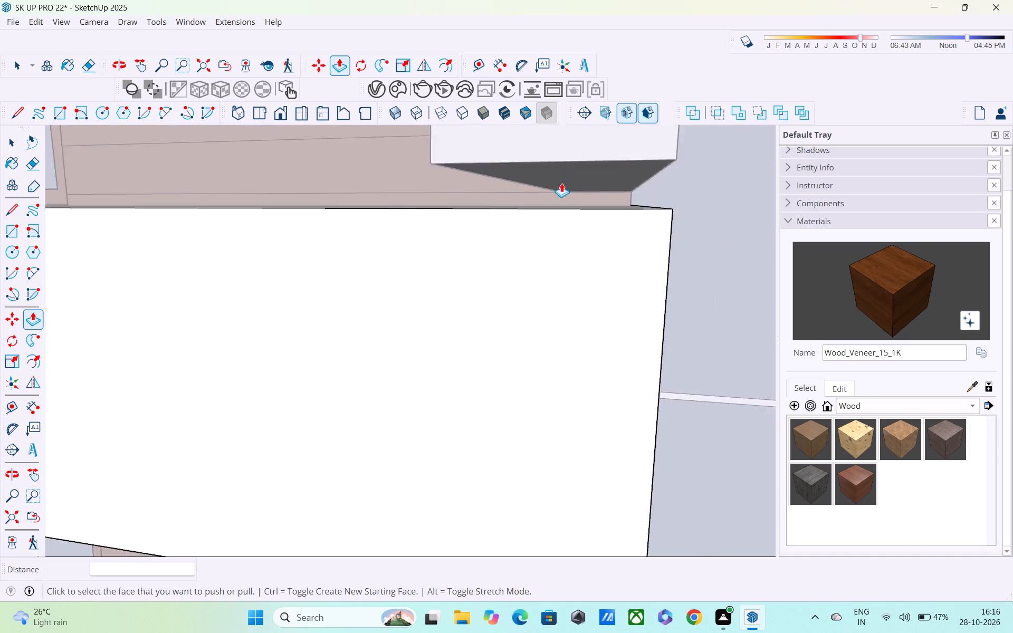
{"action": "scroll", "coordinate": [561, 183], "scroll_direction": "down", "scroll_amount": 2}
{"action": "middle_click_drag", "start_coordinate": [560, 189], "coordinate": [544, 238], "text": "shift"}
{"action": "middle_click_drag", "start_coordinate": [544, 236], "coordinate": [557, 137]}
{"action": "scroll", "coordinate": [557, 137], "scroll_direction": "up", "scroll_amount": 1}
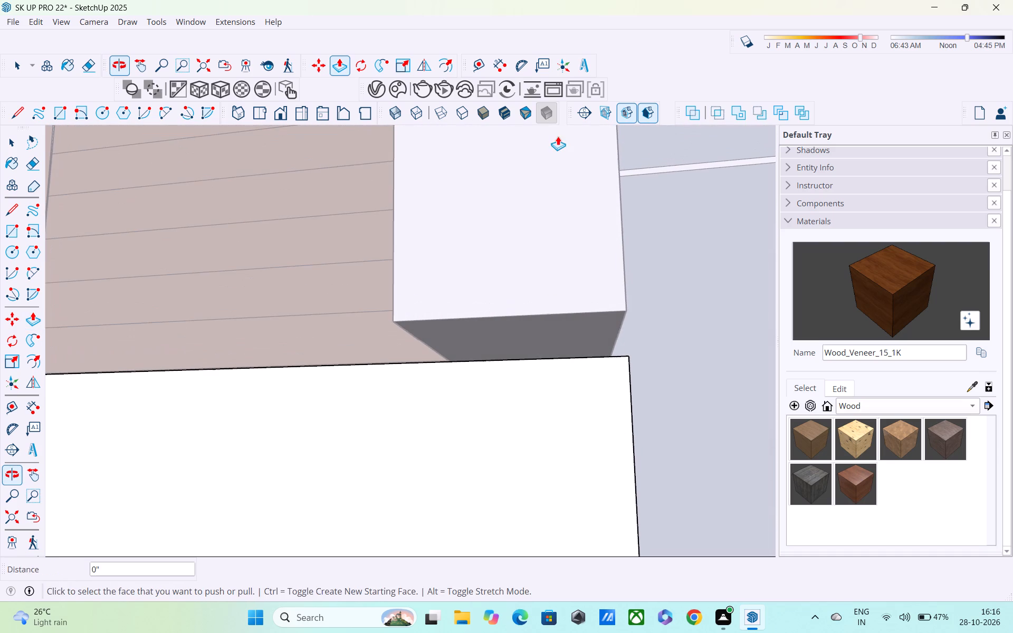
{"action": "key", "text": "space"}
{"action": "key", "text": "space"}
{"action": "left_click", "coordinate": [531, 287]}
{"action": "double_click", "coordinate": [528, 315]}
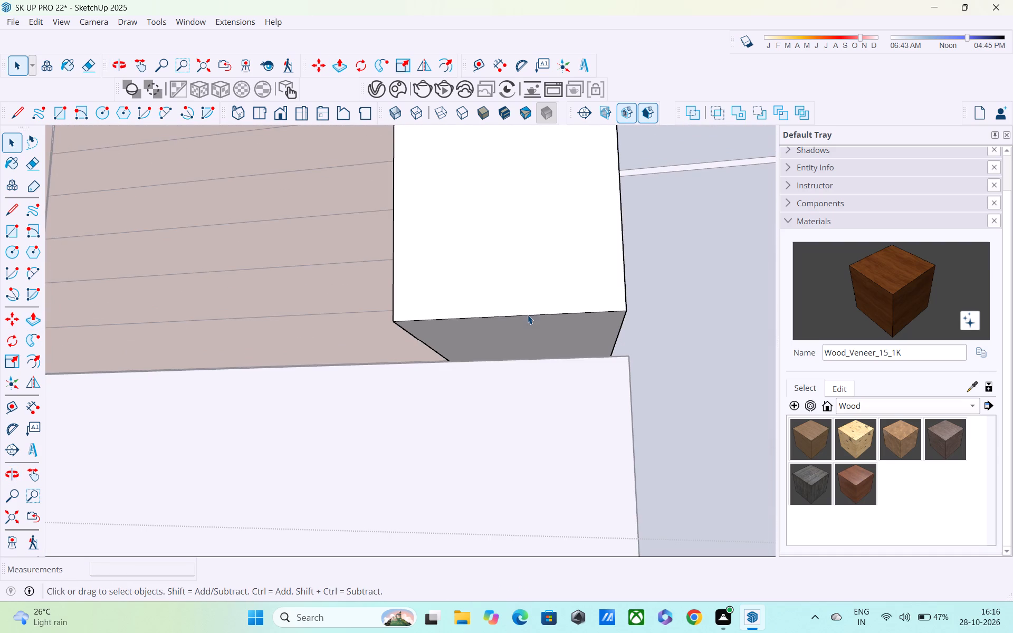
{"action": "double_click", "coordinate": [528, 332]}
{"action": "key", "text": "p"}
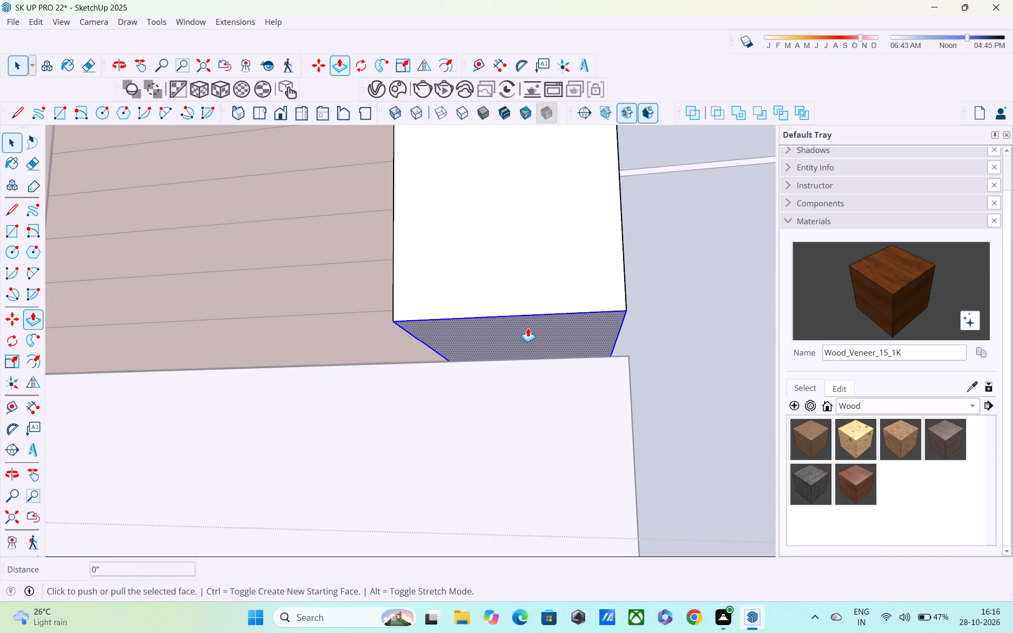
{"action": "left_click", "coordinate": [528, 328]}
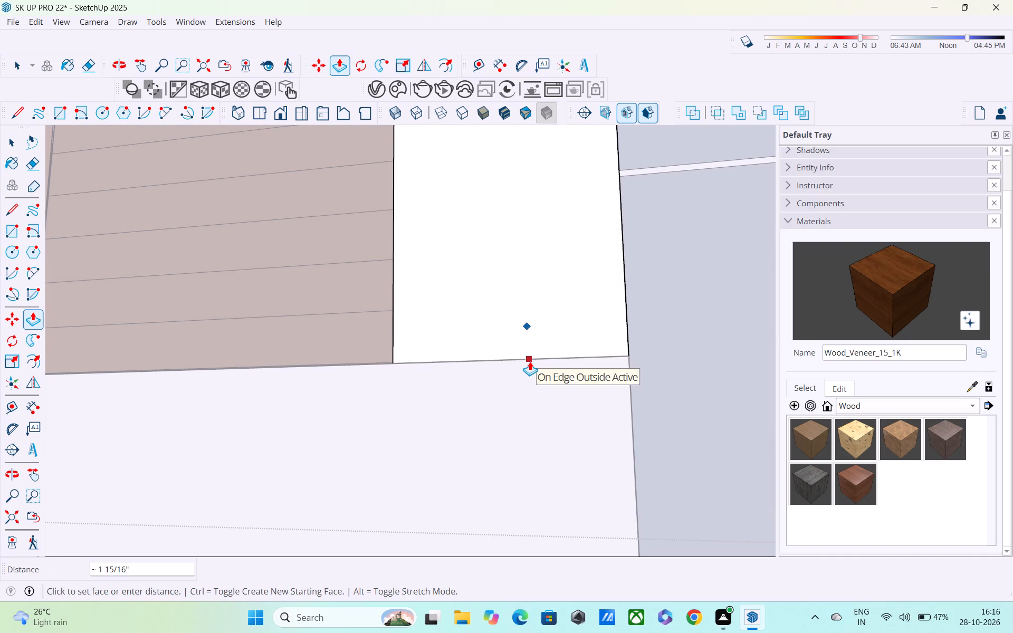
{"action": "left_click", "coordinate": [530, 361]}
{"action": "scroll", "coordinate": [529, 343], "scroll_direction": "down", "scroll_amount": 14}
{"action": "scroll", "coordinate": [519, 334], "scroll_direction": "down", "scroll_amount": 16}
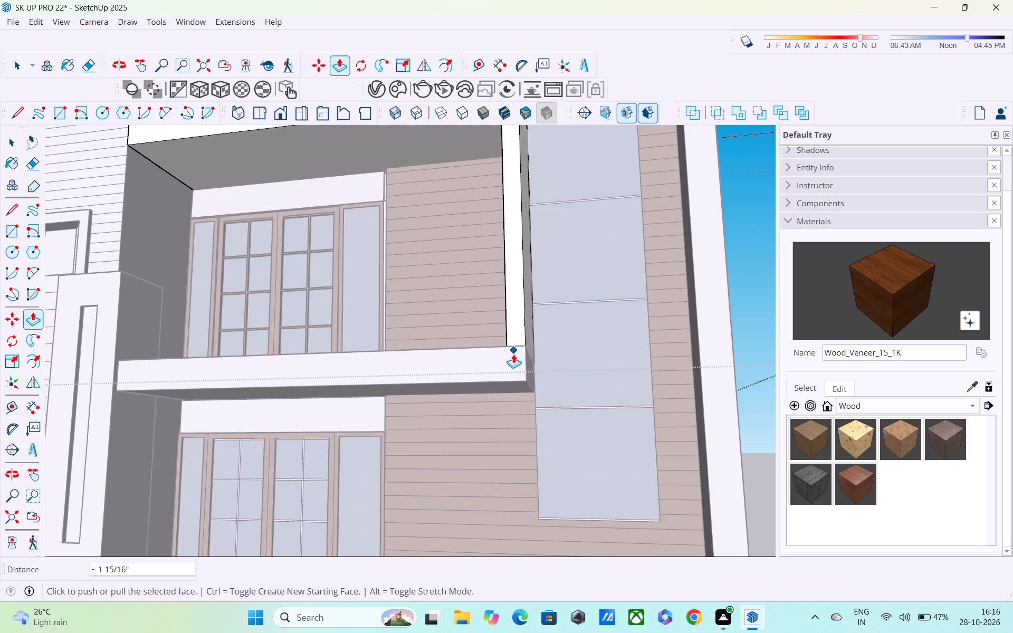
{"action": "scroll", "coordinate": [512, 365], "scroll_direction": "down", "scroll_amount": 11}
{"action": "key", "text": "space"}
{"action": "left_click", "coordinate": [656, 404]}
Examine the frame formed by canopy, vertical fin and lower slab from the front, both sides and below.
{"action": "scroll", "coordinate": [596, 417], "scroll_direction": "down", "scroll_amount": 2}
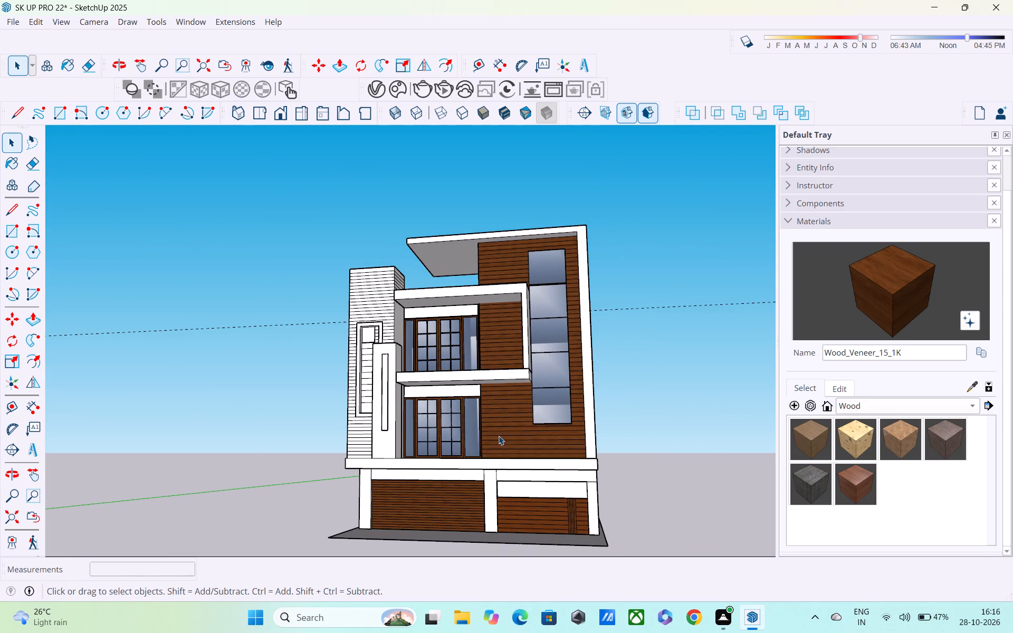
{"action": "middle_click_drag", "start_coordinate": [469, 446], "coordinate": [451, 450]}
{"action": "scroll", "coordinate": [478, 385], "scroll_direction": "up", "scroll_amount": 5}
{"action": "scroll", "coordinate": [549, 376], "scroll_direction": "up", "scroll_amount": 3}
{"action": "middle_click_drag", "start_coordinate": [518, 380], "coordinate": [339, 404]}
{"action": "scroll", "coordinate": [579, 275], "scroll_direction": "up", "scroll_amount": 6}
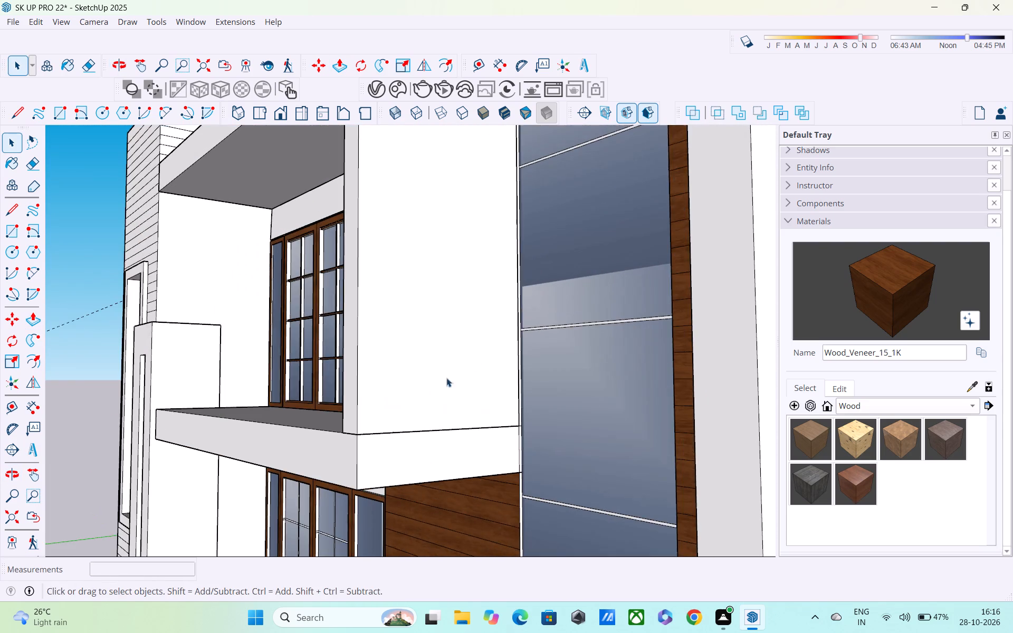
{"action": "middle_click_drag", "start_coordinate": [418, 405], "coordinate": [750, 388]}
{"action": "scroll", "coordinate": [639, 383], "scroll_direction": "down", "scroll_amount": 7}
{"action": "scroll", "coordinate": [626, 404], "scroll_direction": "up", "scroll_amount": 1}
{"action": "scroll", "coordinate": [606, 421], "scroll_direction": "down", "scroll_amount": 7}
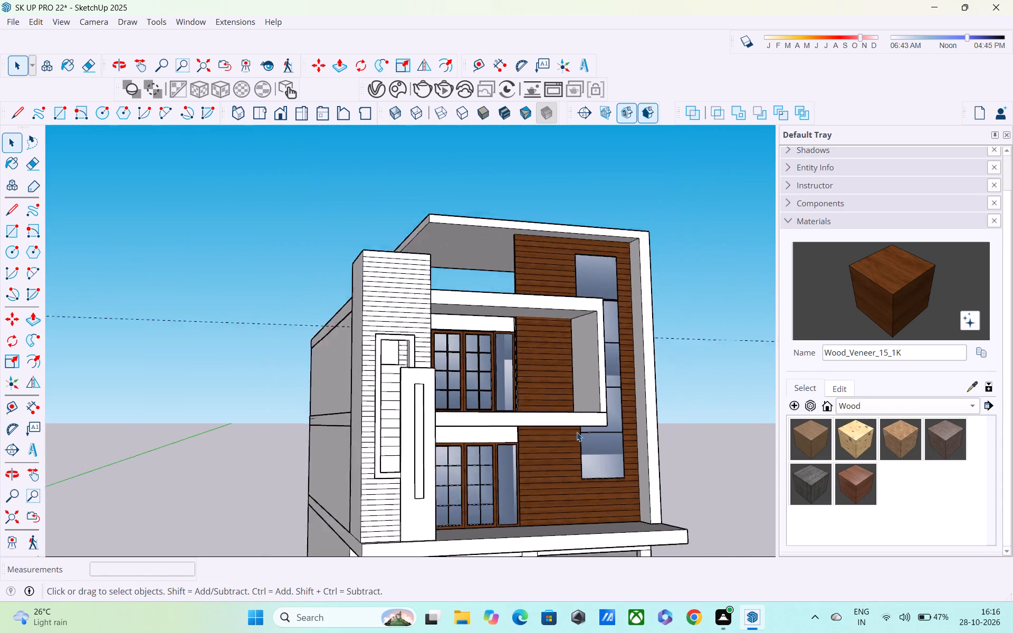
{"action": "scroll", "coordinate": [577, 432], "scroll_direction": "down", "scroll_amount": 1}
{"action": "middle_click_drag", "start_coordinate": [567, 434], "coordinate": [446, 445]}
{"action": "scroll", "coordinate": [442, 439], "scroll_direction": "up", "scroll_amount": 1}
{"action": "scroll", "coordinate": [441, 414], "scroll_direction": "down", "scroll_amount": 7}
{"action": "scroll", "coordinate": [441, 414], "scroll_direction": "up", "scroll_amount": 1}
{"action": "middle_click_drag", "start_coordinate": [442, 413], "coordinate": [308, 475]}
{"action": "scroll", "coordinate": [317, 395], "scroll_direction": "down", "scroll_amount": 3}
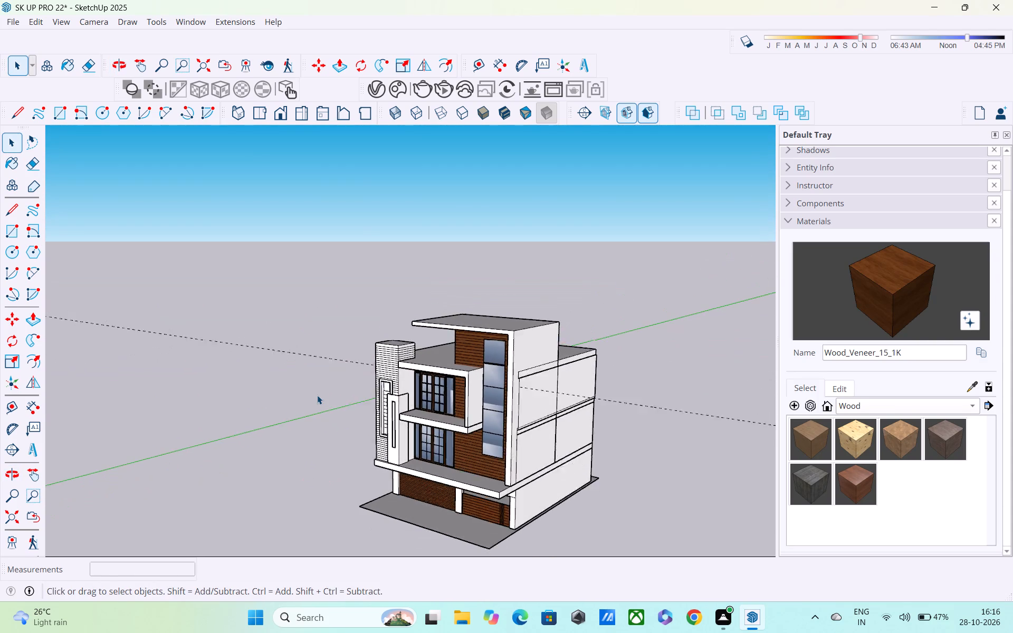
{"action": "scroll", "coordinate": [317, 395], "scroll_direction": "down", "scroll_amount": 2}
{"action": "scroll", "coordinate": [431, 405], "scroll_direction": "up", "scroll_amount": 6}
{"action": "scroll", "coordinate": [428, 417], "scroll_direction": "up", "scroll_amount": 16}
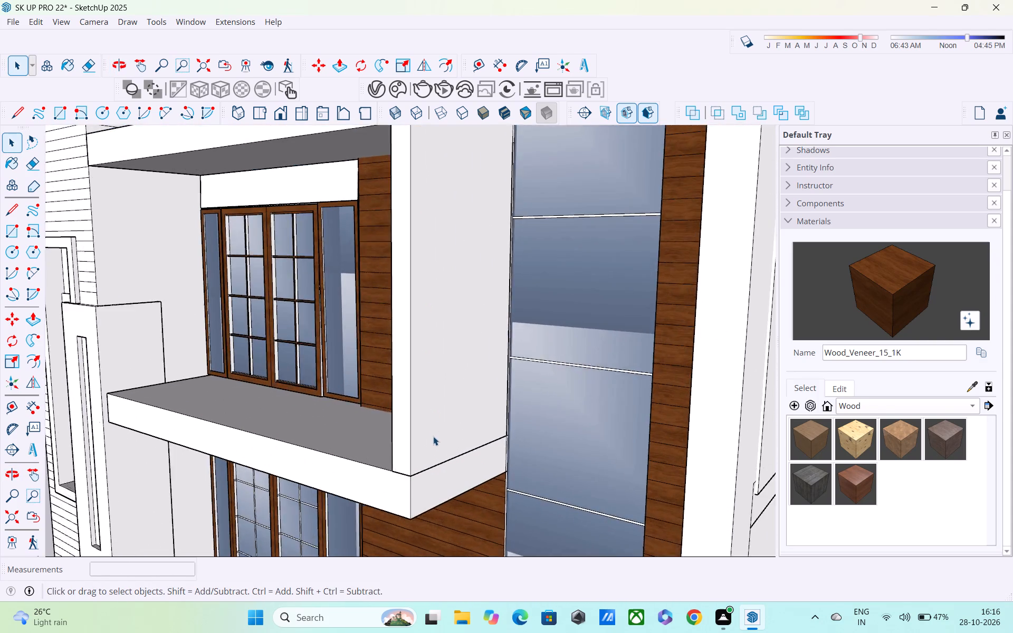
{"action": "scroll", "coordinate": [433, 436], "scroll_direction": "up", "scroll_amount": 1}
{"action": "middle_click_drag", "start_coordinate": [432, 436], "coordinate": [429, 272]}
{"action": "scroll", "coordinate": [424, 269], "scroll_direction": "down", "scroll_amount": 15}
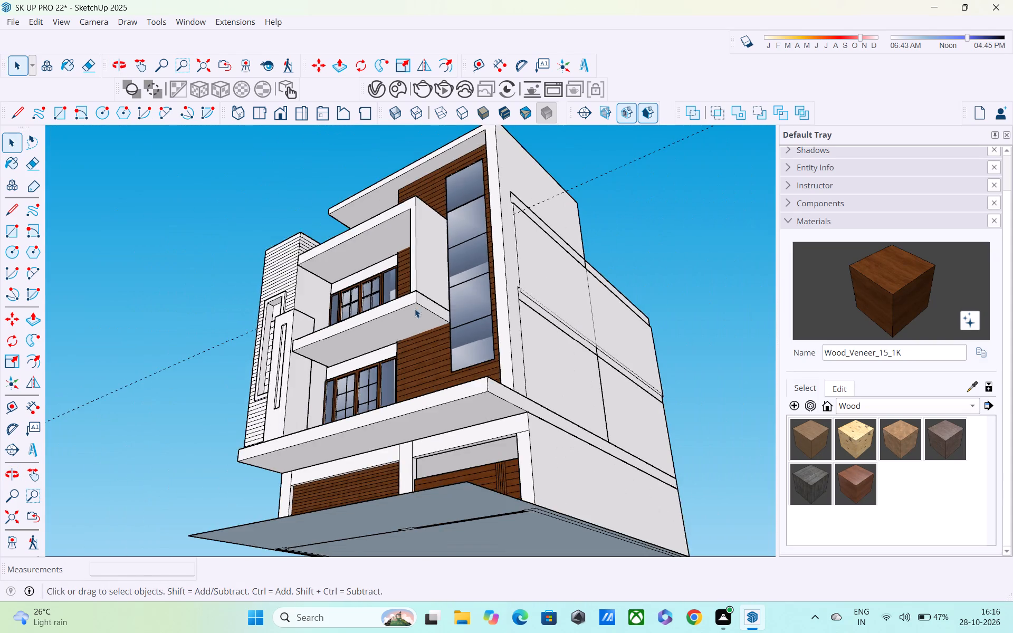
{"action": "middle_click_drag", "start_coordinate": [415, 310], "coordinate": [0, 502]}
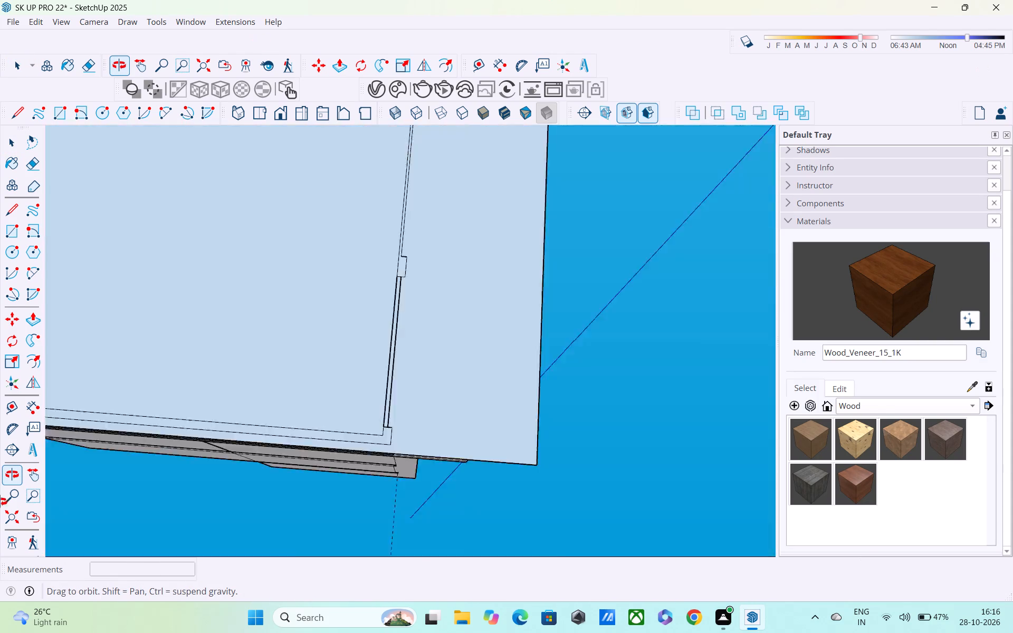
{"action": "middle_click_drag", "start_coordinate": [0, 502], "coordinate": [663, 551]}
{"action": "scroll", "coordinate": [0, 438], "scroll_direction": "down", "scroll_amount": 1}
{"action": "middle_click_drag", "start_coordinate": [503, 338], "coordinate": [502, 343]}
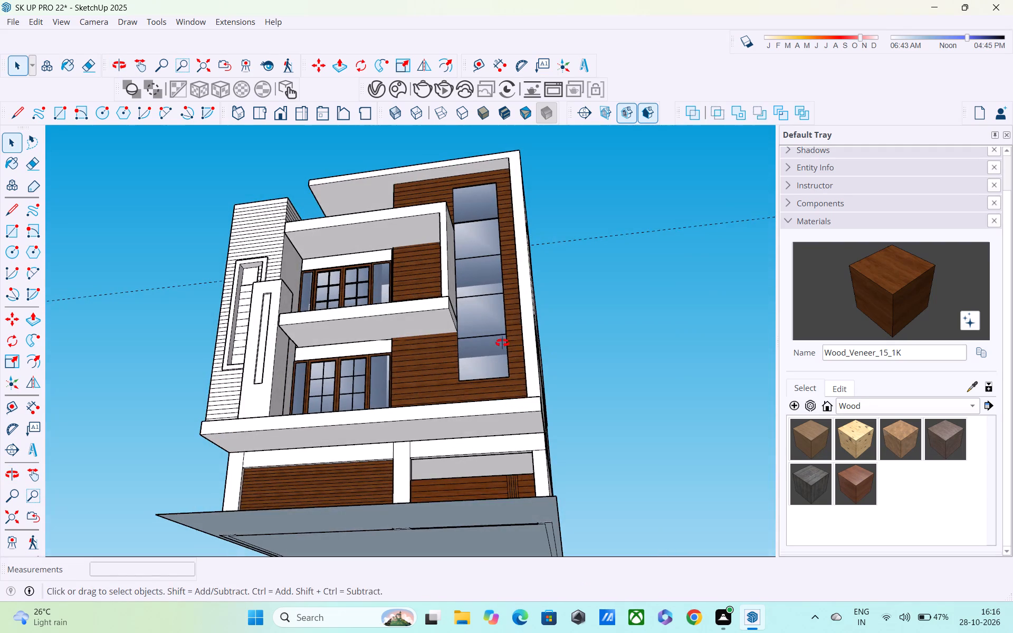
{"action": "middle_click_drag", "start_coordinate": [502, 343], "coordinate": [475, 452]}
{"action": "scroll", "coordinate": [446, 337], "scroll_direction": "down", "scroll_amount": 6}
{"action": "middle_click_drag", "start_coordinate": [446, 339], "coordinate": [420, 358]}
{"action": "scroll", "coordinate": [441, 306], "scroll_direction": "up", "scroll_amount": 11}
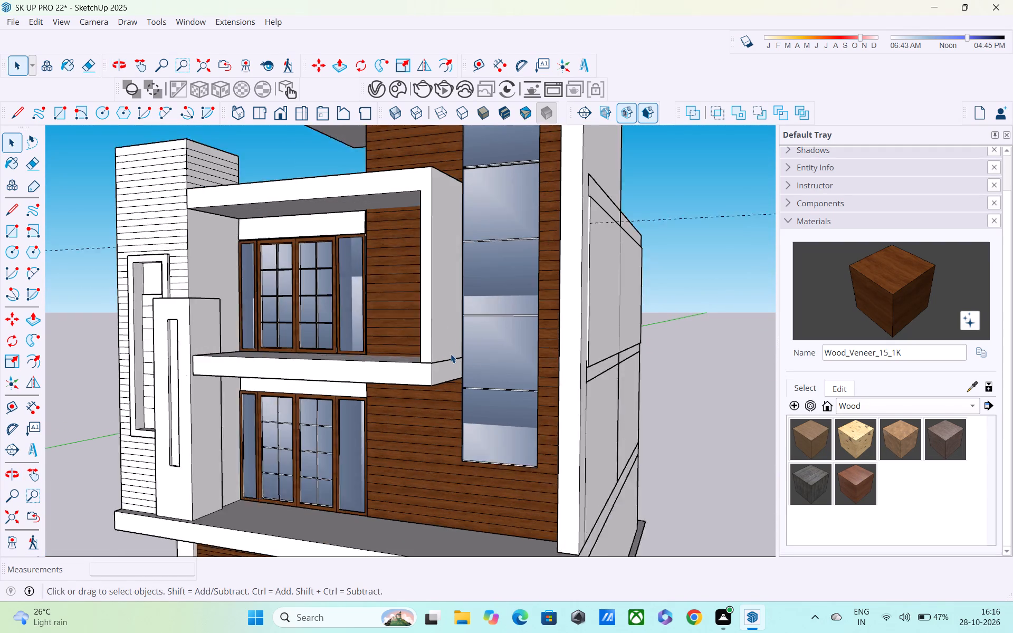
{"action": "middle_click_drag", "start_coordinate": [451, 354], "coordinate": [451, 285], "text": "shift"}
{"action": "middle_click_drag", "start_coordinate": [446, 299], "coordinate": [573, 391]}
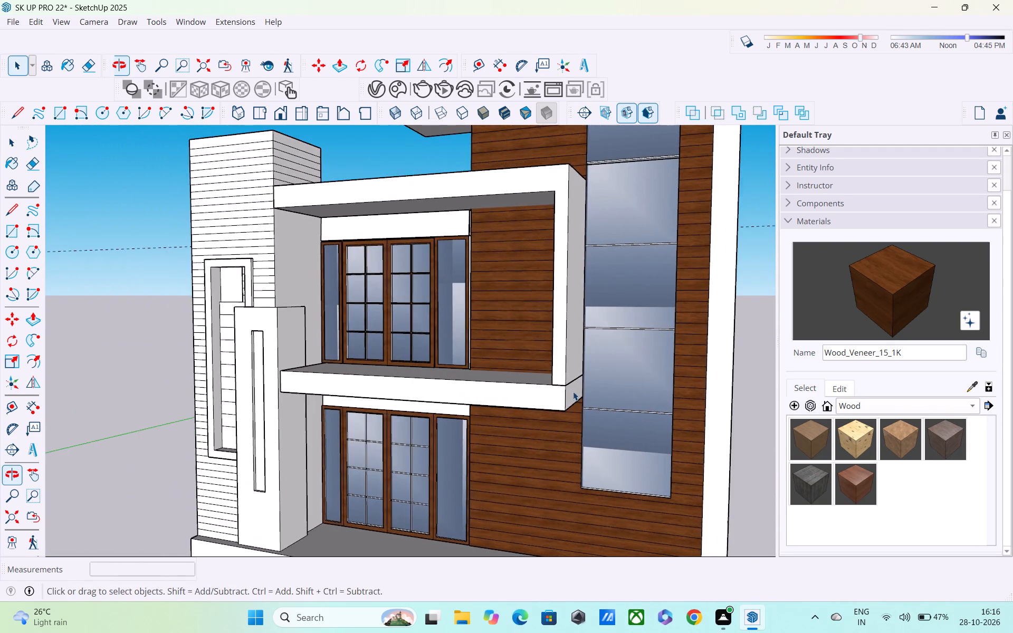
Examine the whole front facade and the projecting frame around the upper windows from both sides, above and below.
{"action": "scroll", "coordinate": [572, 389], "scroll_direction": "down", "scroll_amount": 6}
{"action": "scroll", "coordinate": [571, 389], "scroll_direction": "up", "scroll_amount": 1}
{"action": "middle_click_drag", "start_coordinate": [571, 390], "coordinate": [454, 368]}
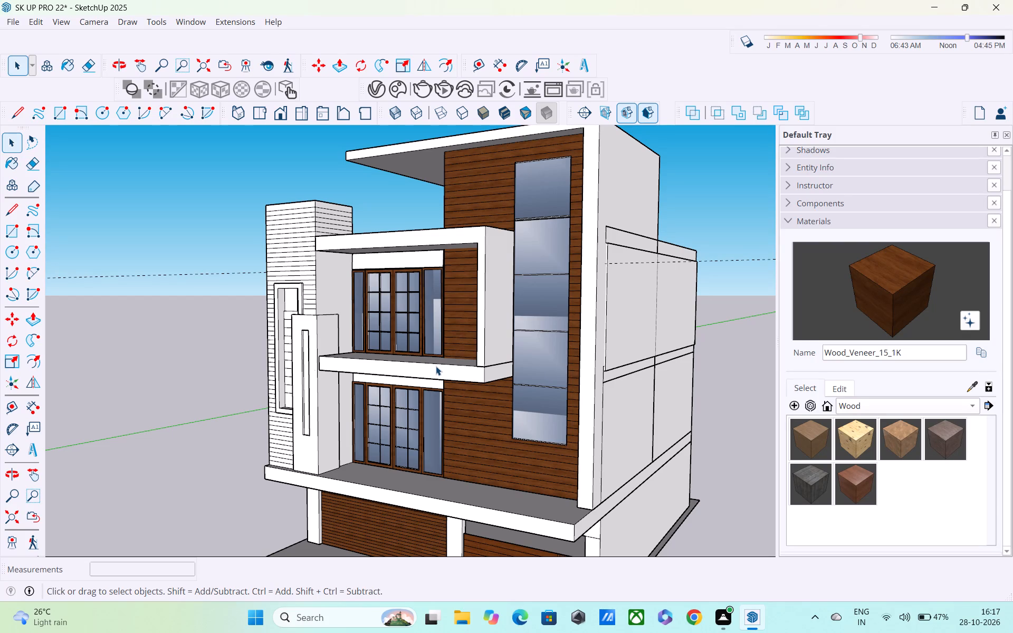
{"action": "scroll", "coordinate": [469, 324], "scroll_direction": "down", "scroll_amount": 1}
{"action": "middle_click_drag", "start_coordinate": [477, 333], "coordinate": [504, 309]}
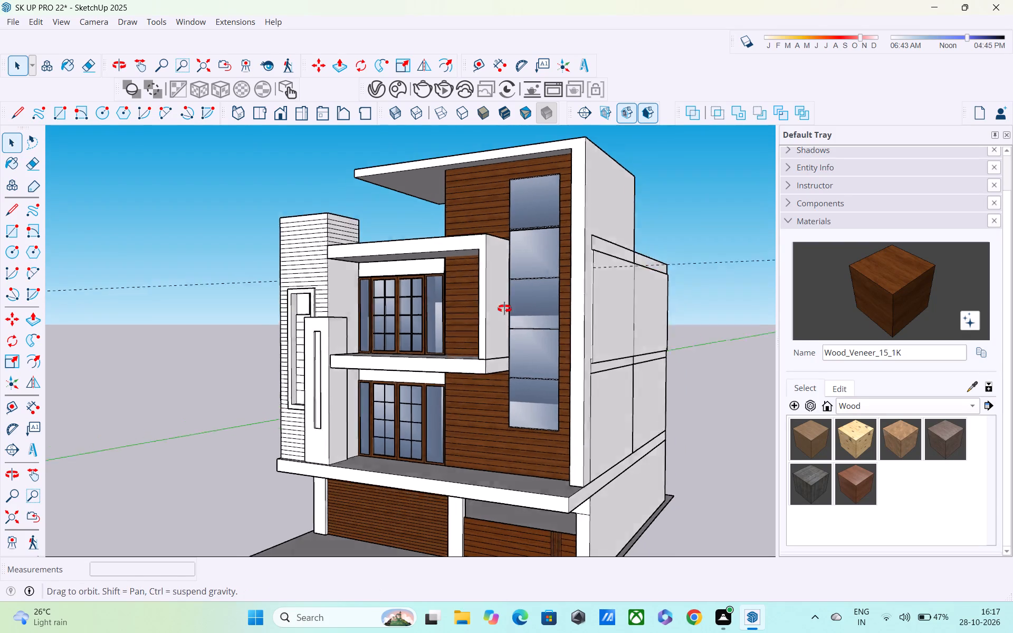
{"action": "middle_click_drag", "start_coordinate": [504, 309], "coordinate": [562, 286]}
{"action": "scroll", "coordinate": [561, 304], "scroll_direction": "up", "scroll_amount": 1}
{"action": "scroll", "coordinate": [560, 305], "scroll_direction": "down", "scroll_amount": 7}
{"action": "middle_click_drag", "start_coordinate": [556, 309], "coordinate": [583, 377]}
{"action": "scroll", "coordinate": [581, 374], "scroll_direction": "up", "scroll_amount": 5}
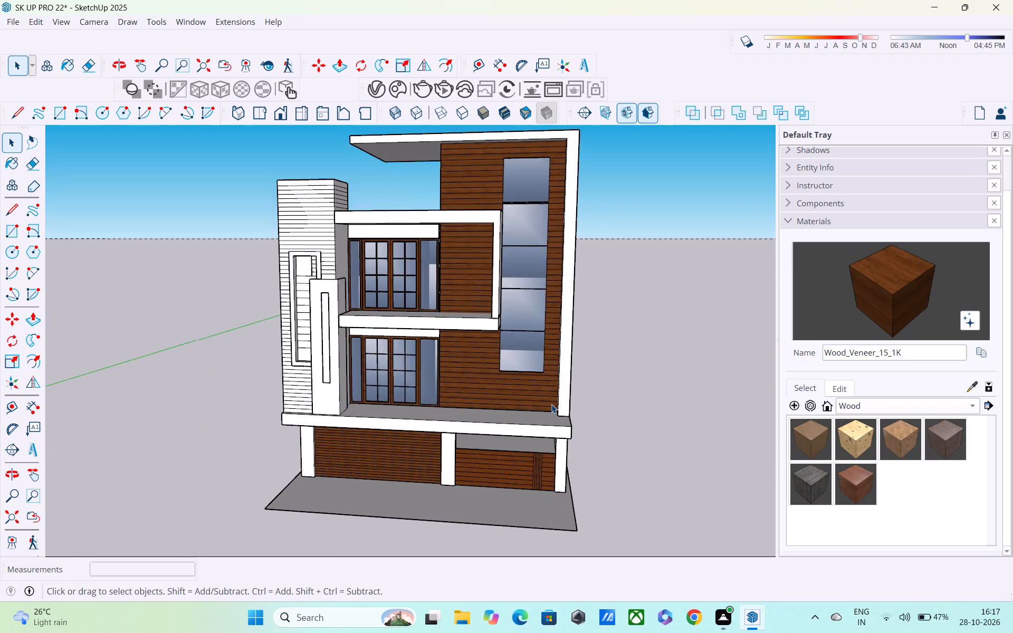
{"action": "middle_click_drag", "start_coordinate": [547, 402], "coordinate": [525, 363]}
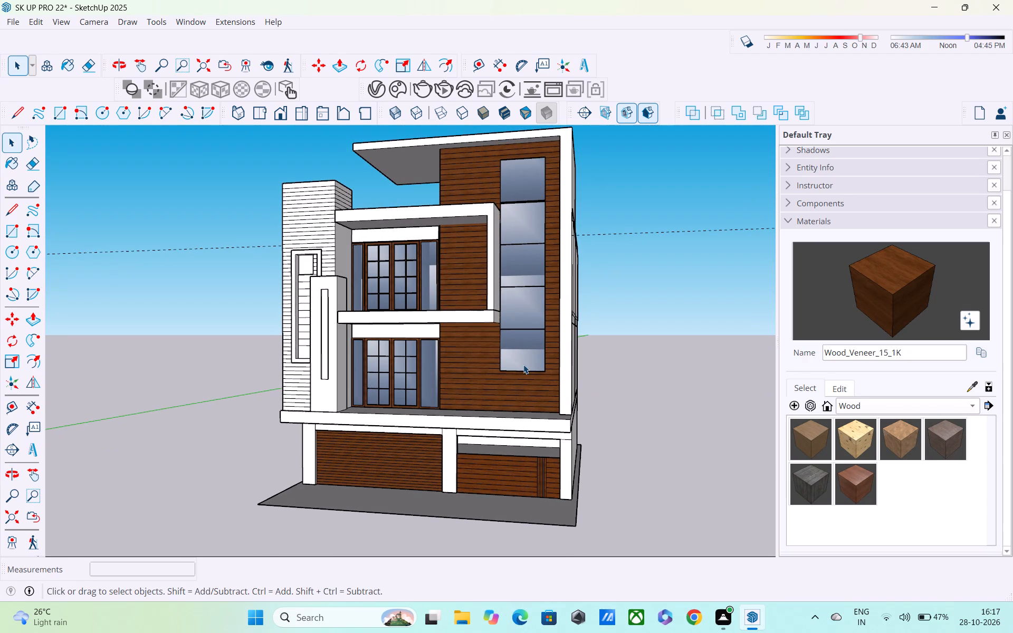
{"action": "scroll", "coordinate": [532, 343], "scroll_direction": "down", "scroll_amount": 2}
{"action": "middle_click_drag", "start_coordinate": [528, 334], "coordinate": [561, 399]}
{"action": "scroll", "coordinate": [485, 281], "scroll_direction": "up", "scroll_amount": 5}
{"action": "middle_click_drag", "start_coordinate": [474, 266], "coordinate": [463, 218]}
{"action": "scroll", "coordinate": [461, 214], "scroll_direction": "up", "scroll_amount": 5}
{"action": "middle_click_drag", "start_coordinate": [455, 218], "coordinate": [453, 208]}
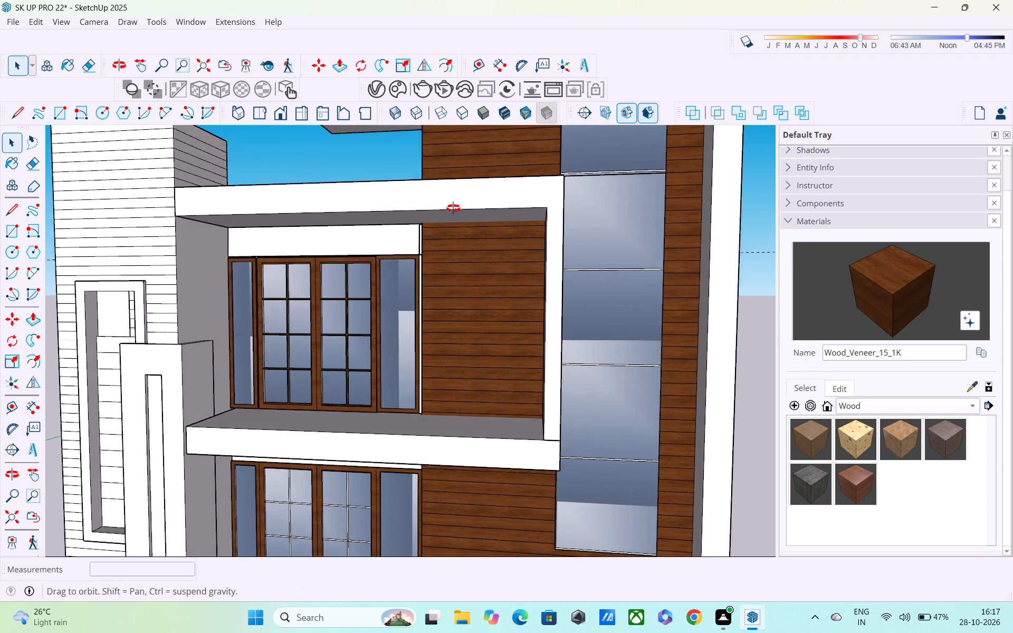
{"action": "middle_click_drag", "start_coordinate": [453, 208], "coordinate": [456, 165]}
{"action": "scroll", "coordinate": [456, 165], "scroll_direction": "up", "scroll_amount": 1}
{"action": "scroll", "coordinate": [456, 165], "scroll_direction": "down", "scroll_amount": 1}
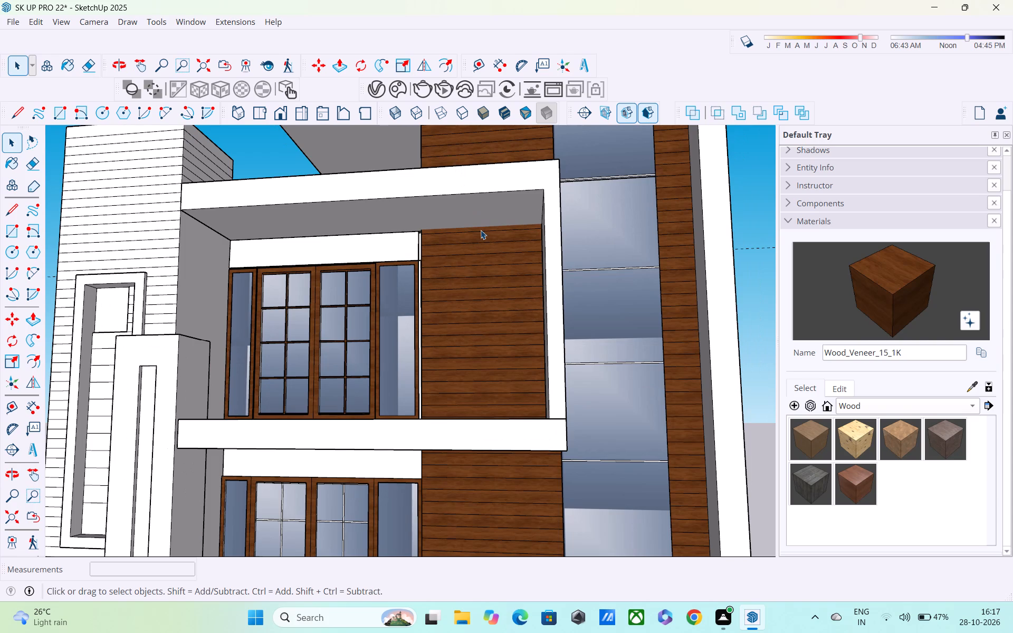
{"action": "scroll", "coordinate": [480, 232], "scroll_direction": "down", "scroll_amount": 2}
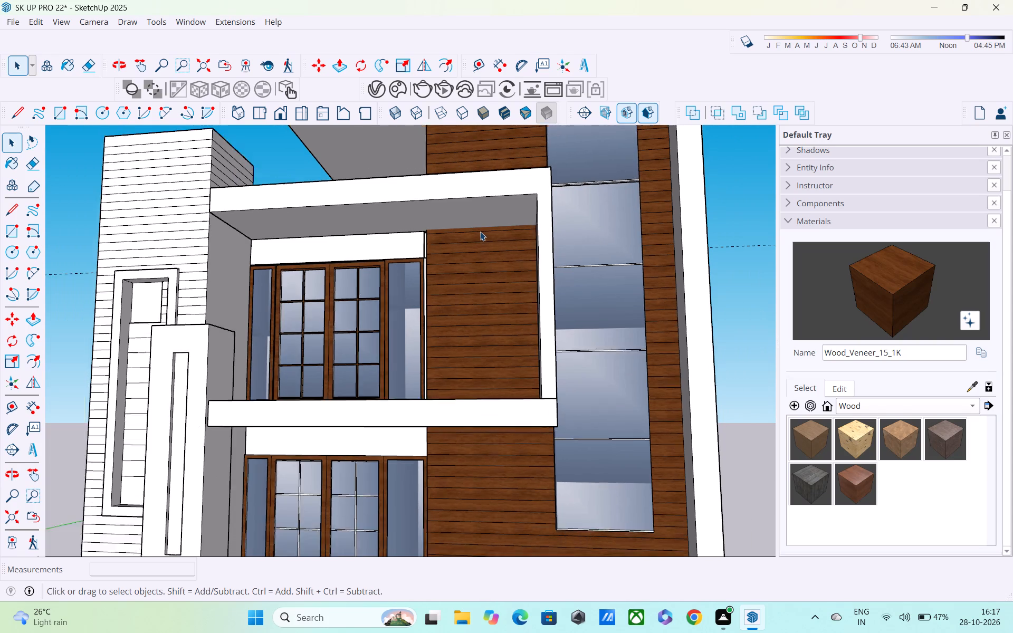
{"action": "scroll", "coordinate": [480, 232], "scroll_direction": "down", "scroll_amount": 2}
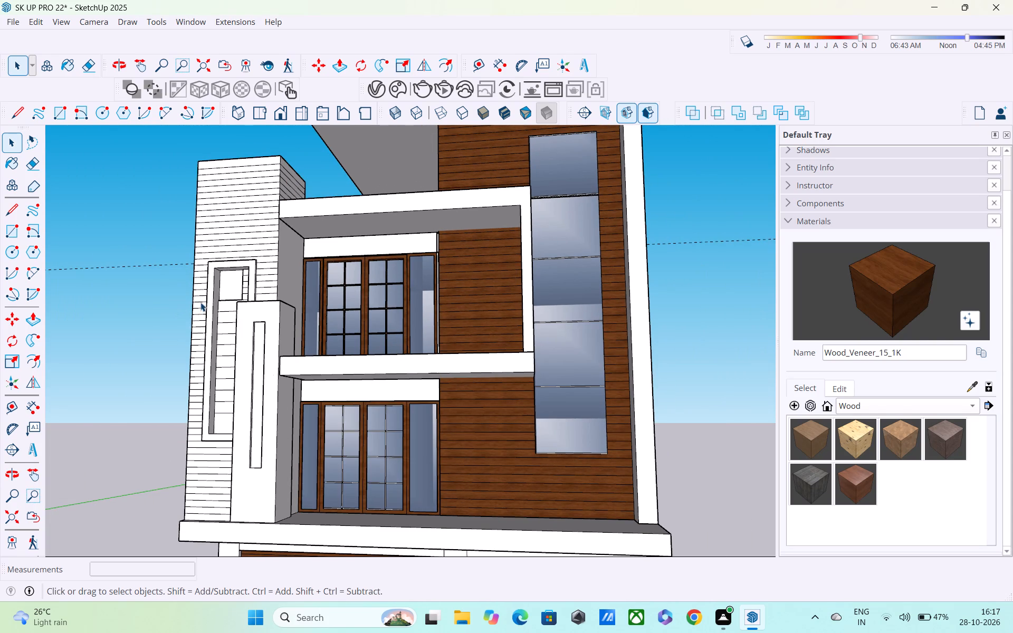
Open the white grooved tower beside the windows for editing at its tall recessed panel.
{"action": "scroll", "coordinate": [246, 400], "scroll_direction": "up", "scroll_amount": 4}
{"action": "middle_click_drag", "start_coordinate": [230, 422], "coordinate": [332, 424]}
{"action": "scroll", "coordinate": [271, 471], "scroll_direction": "up", "scroll_amount": 4}
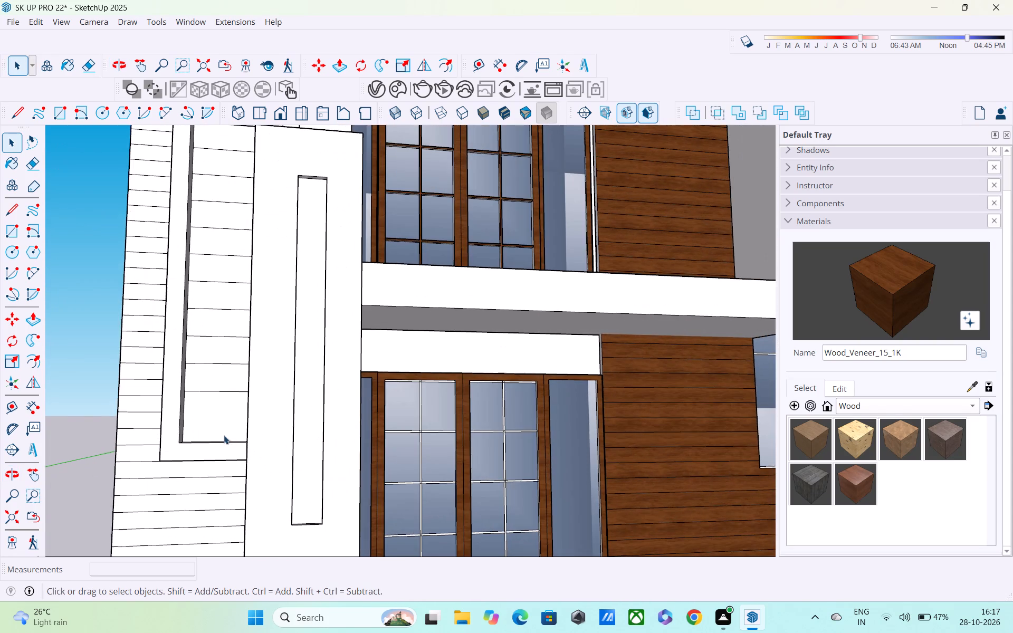
{"action": "double_click", "coordinate": [214, 420]}
{"action": "triple_click", "coordinate": [214, 420]}
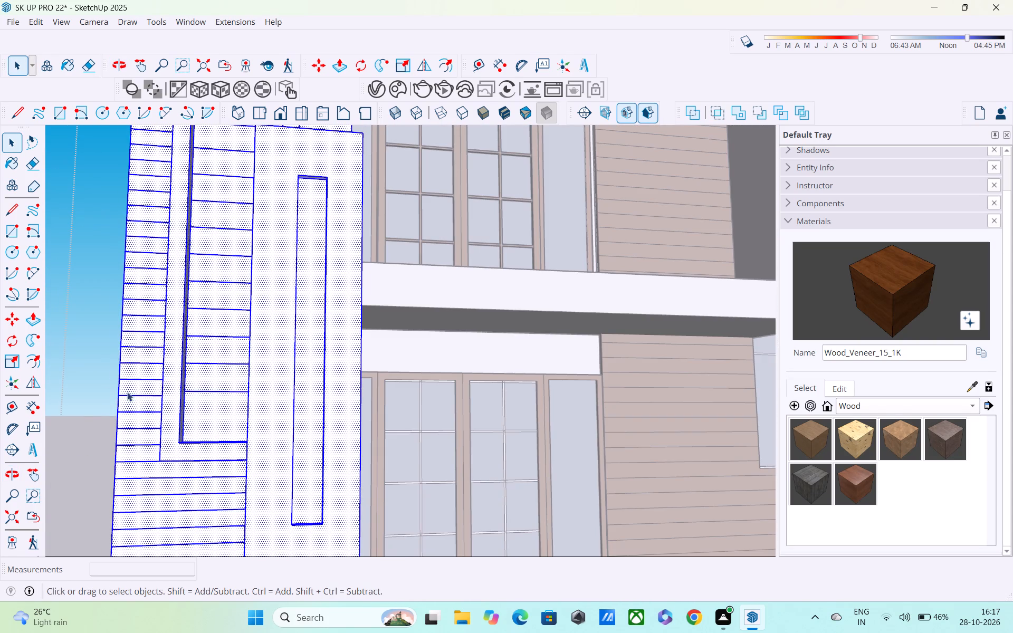
{"action": "left_click", "coordinate": [61, 334]}
{"action": "left_click", "coordinate": [200, 407]}
{"action": "double_click", "coordinate": [200, 407]}
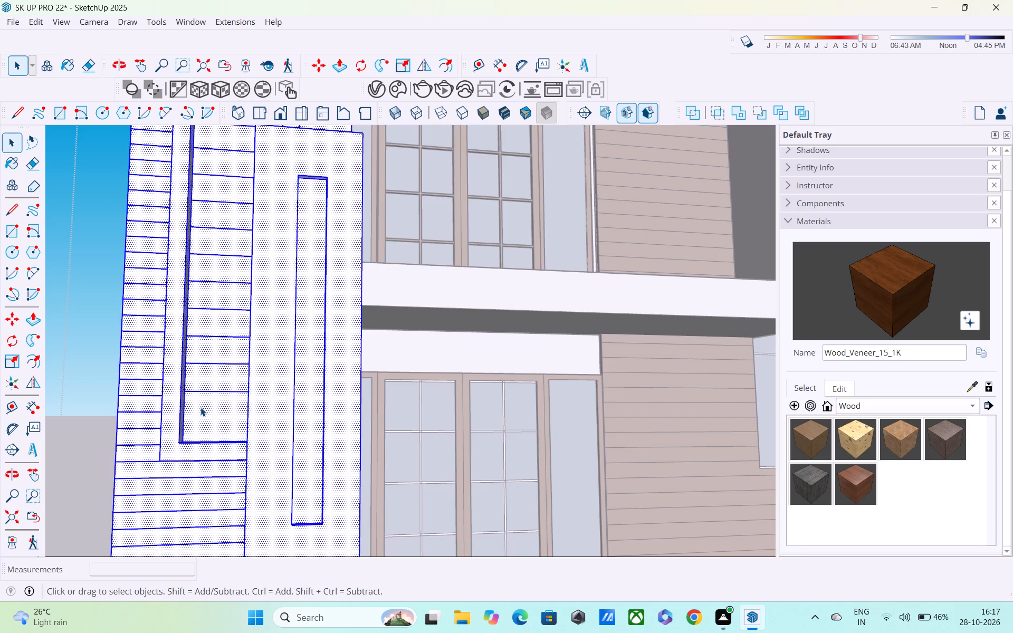
{"action": "left_click", "coordinate": [200, 407]}
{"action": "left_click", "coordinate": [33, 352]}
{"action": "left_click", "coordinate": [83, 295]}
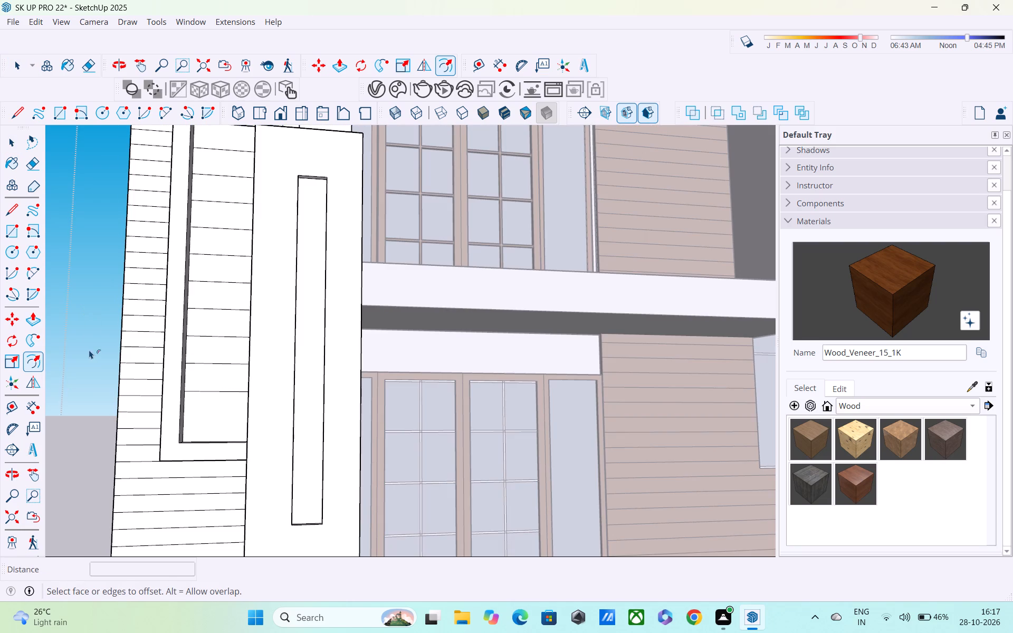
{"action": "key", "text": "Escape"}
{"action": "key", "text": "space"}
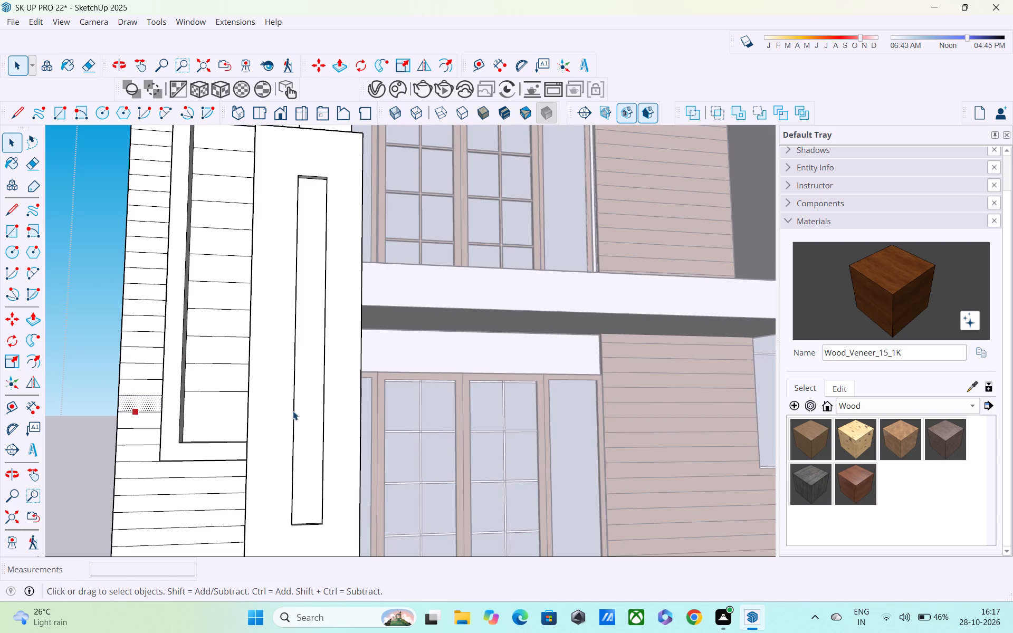
Select the lowest face of the tower's recessed panel and switch the material library to the Glass collection.
{"action": "left_click", "coordinate": [221, 407]}
{"action": "key", "text": "space"}
{"action": "left_click", "coordinate": [838, 401]}
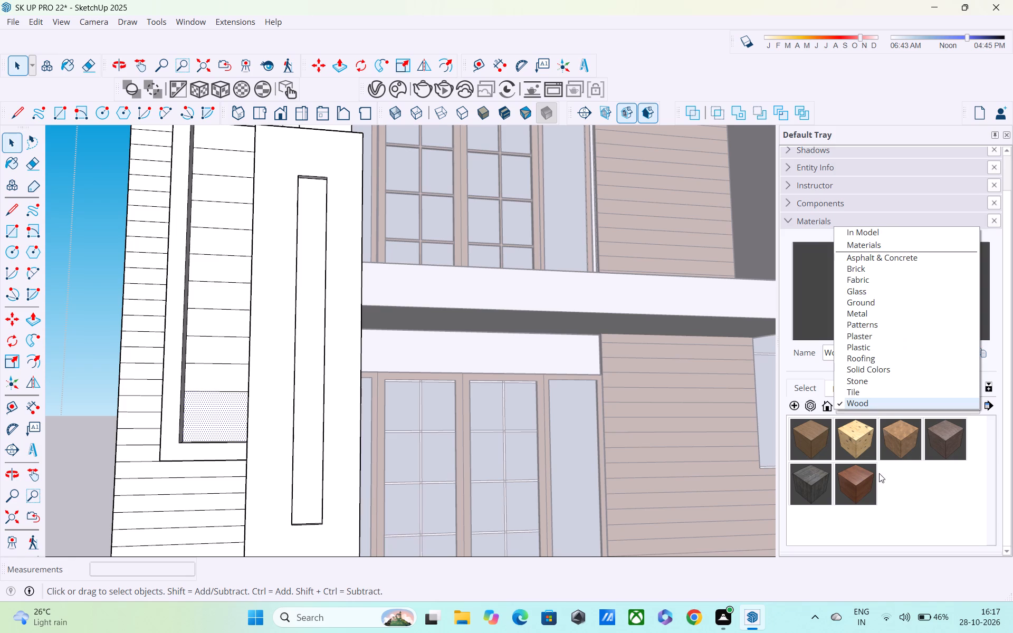
{"action": "left_click", "coordinate": [869, 293]}
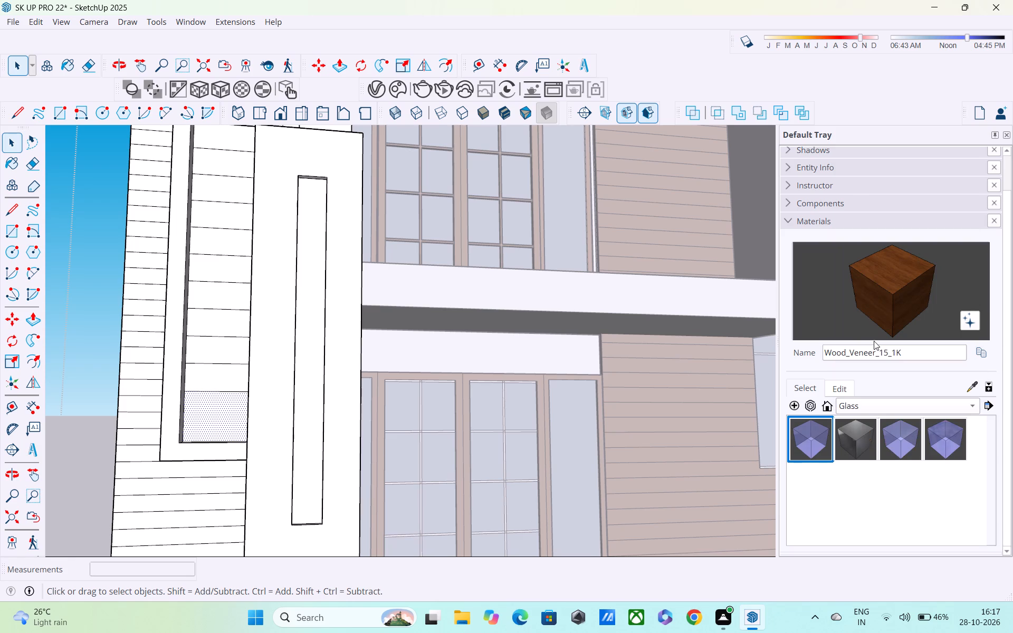